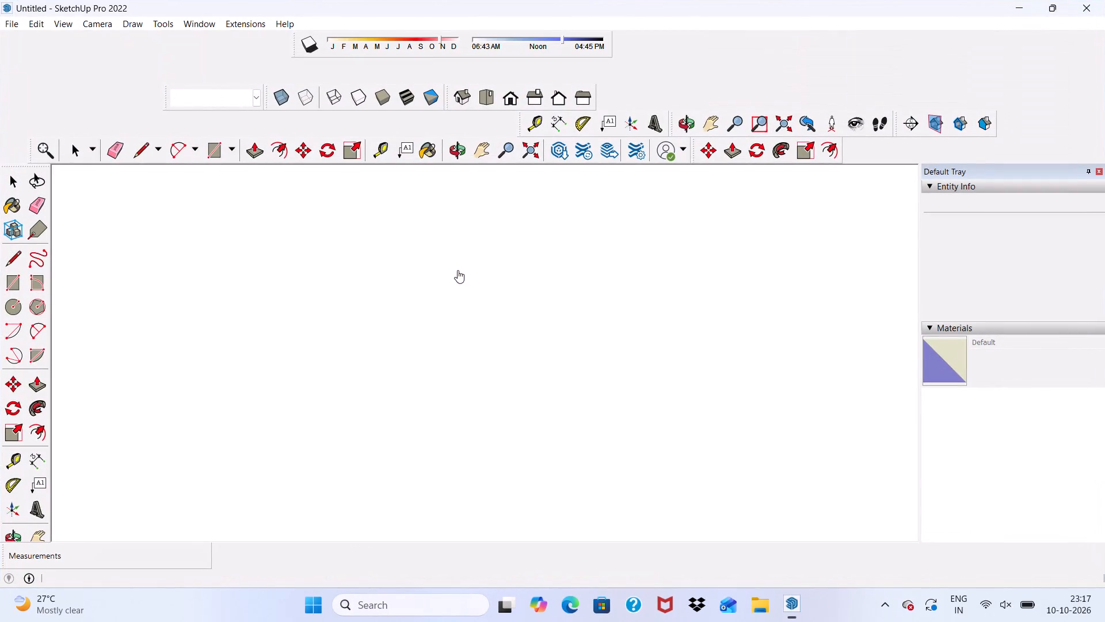
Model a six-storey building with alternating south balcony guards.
Draw a 60' by 60' rectangle flat on the ground, on the positive red-axis side of the scale figure.
scroll(430, 271, down, 5)
middle_drag(485, 363, 729, 339)
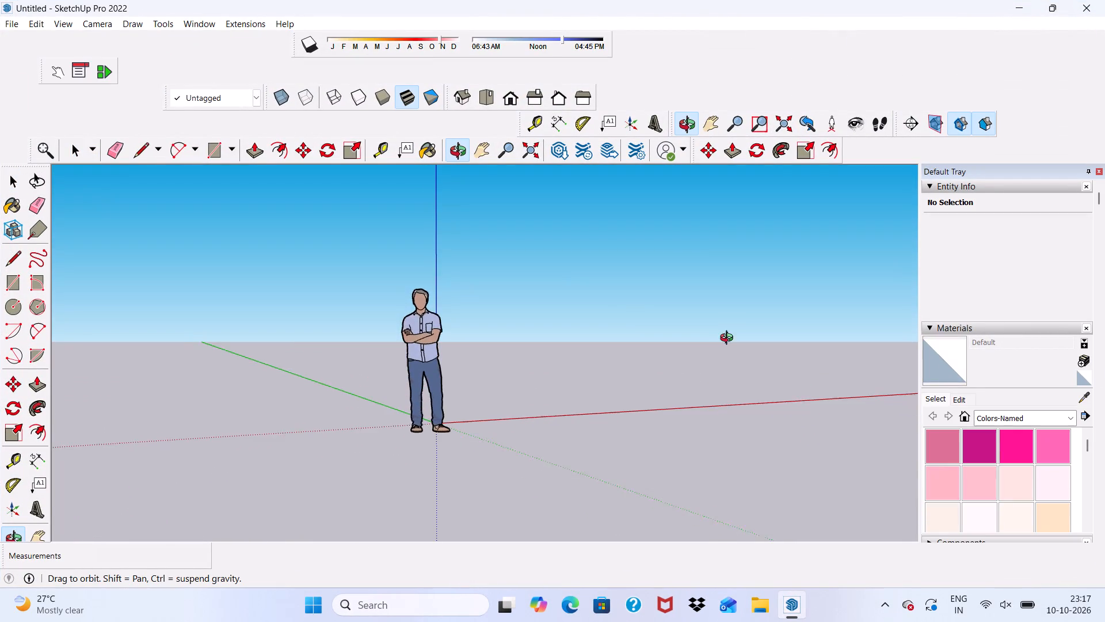
middle_drag(729, 339, 726, 375)
scroll(700, 335, up, 5)
scroll(537, 196, up, 3)
scroll(506, 240, down, 1)
middle_drag(504, 239, 479, 217)
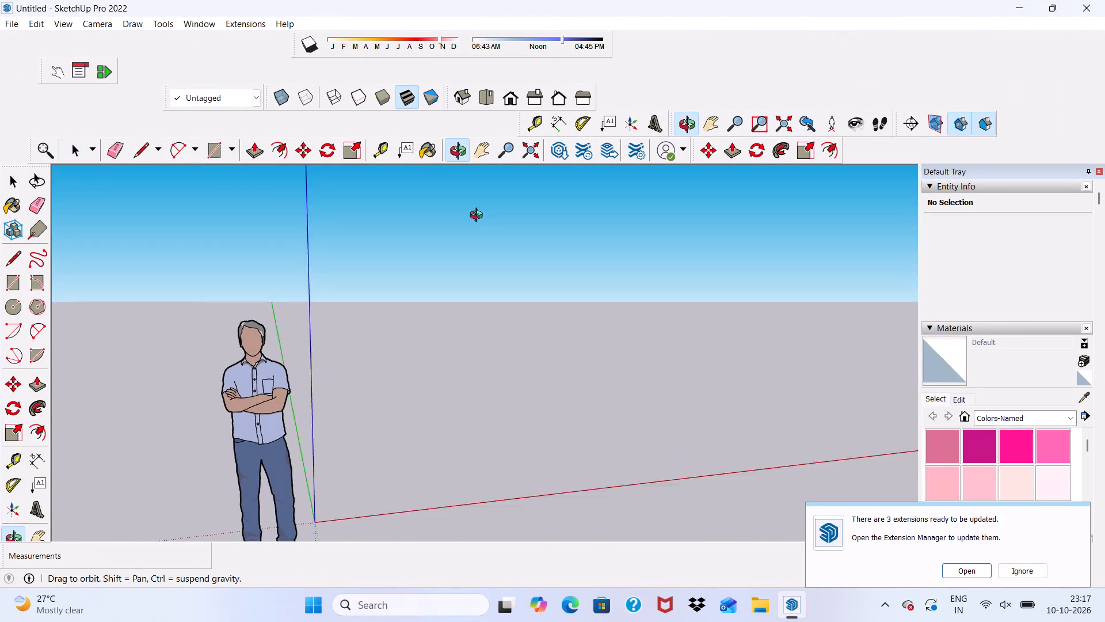
middle_drag(479, 217, 437, 204)
click(207, 153)
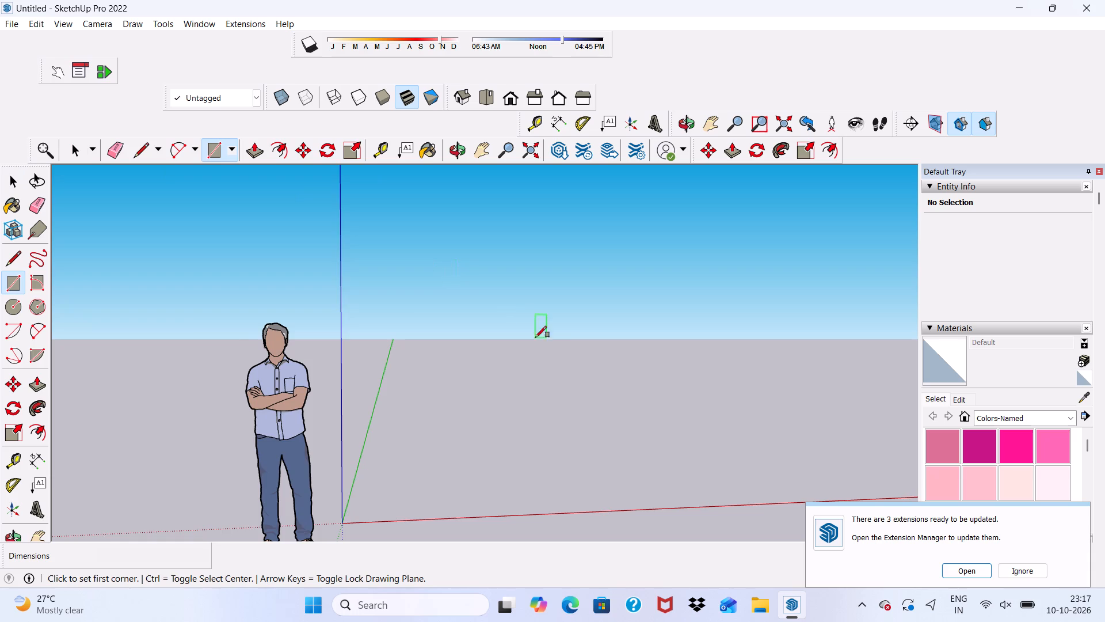
scroll(583, 362, up, 3)
scroll(581, 358, down, 2)
middle_drag(579, 361, 592, 404)
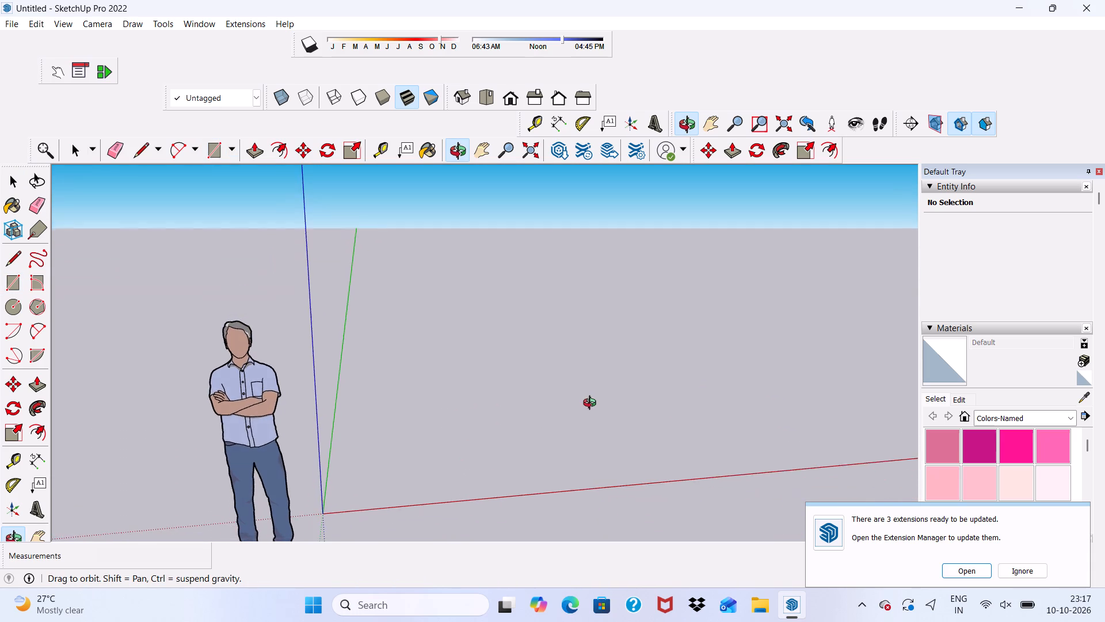
middle_drag(592, 404, 593, 411)
scroll(509, 360, up, 5)
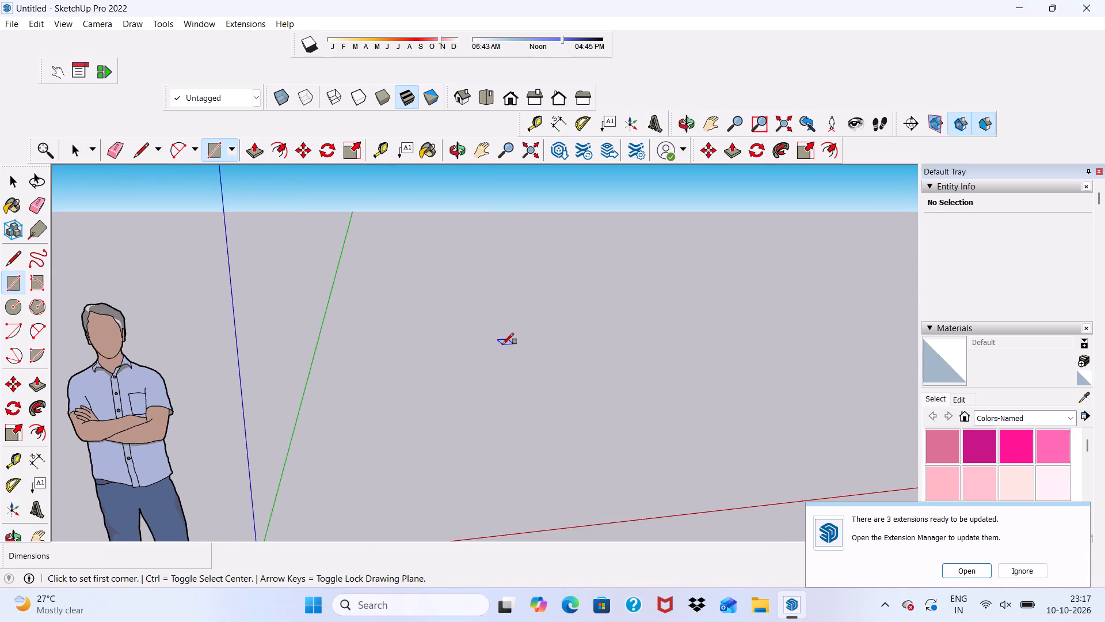
click(490, 283)
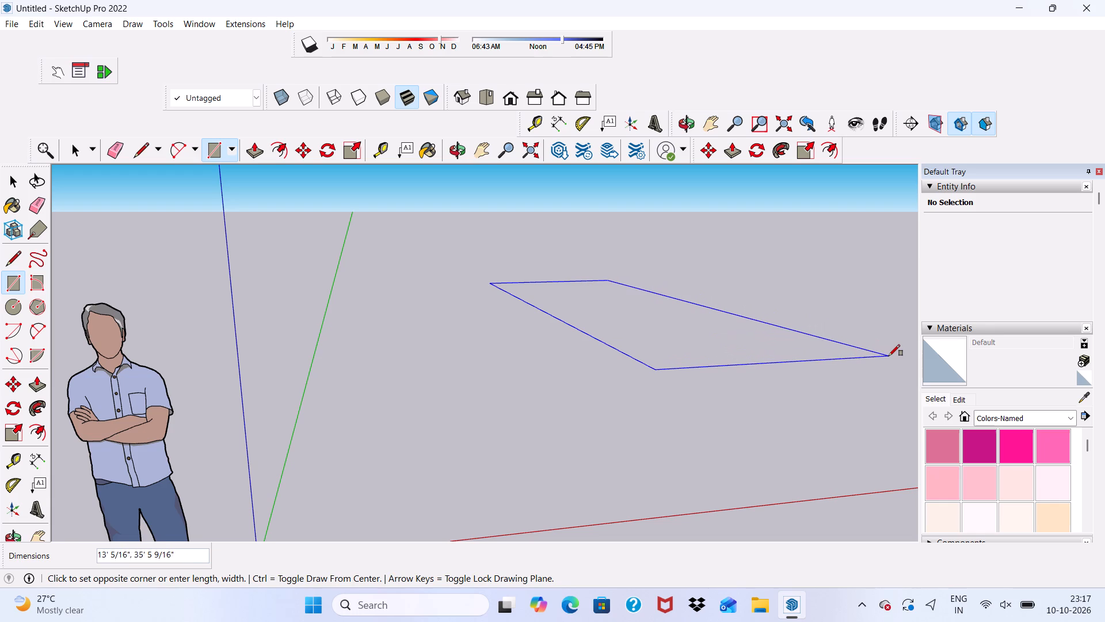
text(60',60')
key(Return)
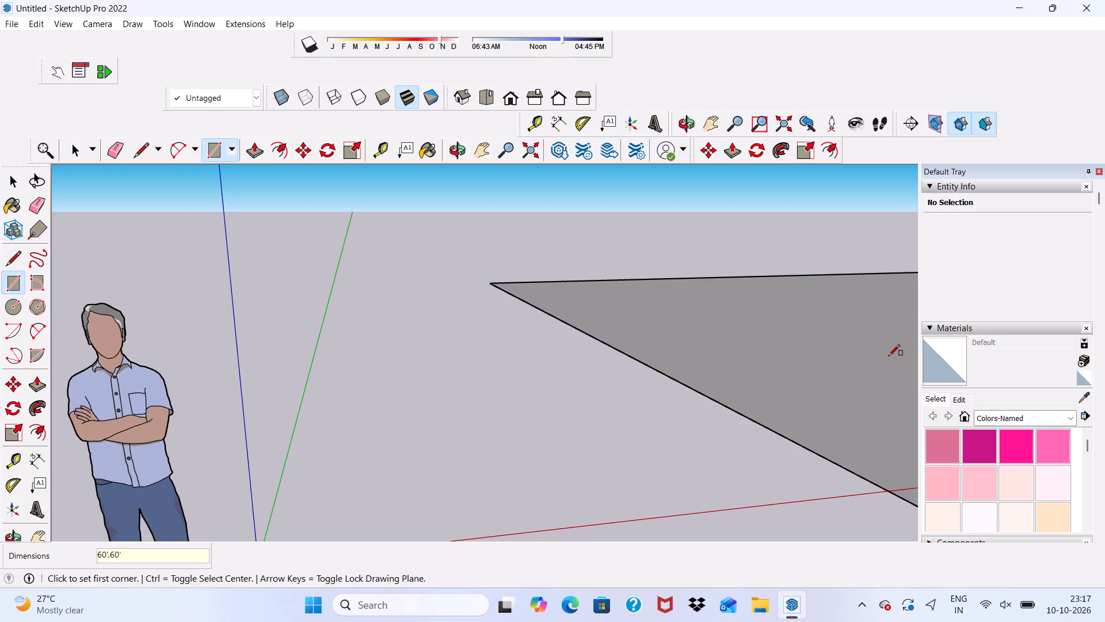
key(space)
Move the whole square with its edges back along the green axis until it lies clear of the red axis.
scroll(836, 323, down, 17)
middle_drag(708, 291, 706, 312)
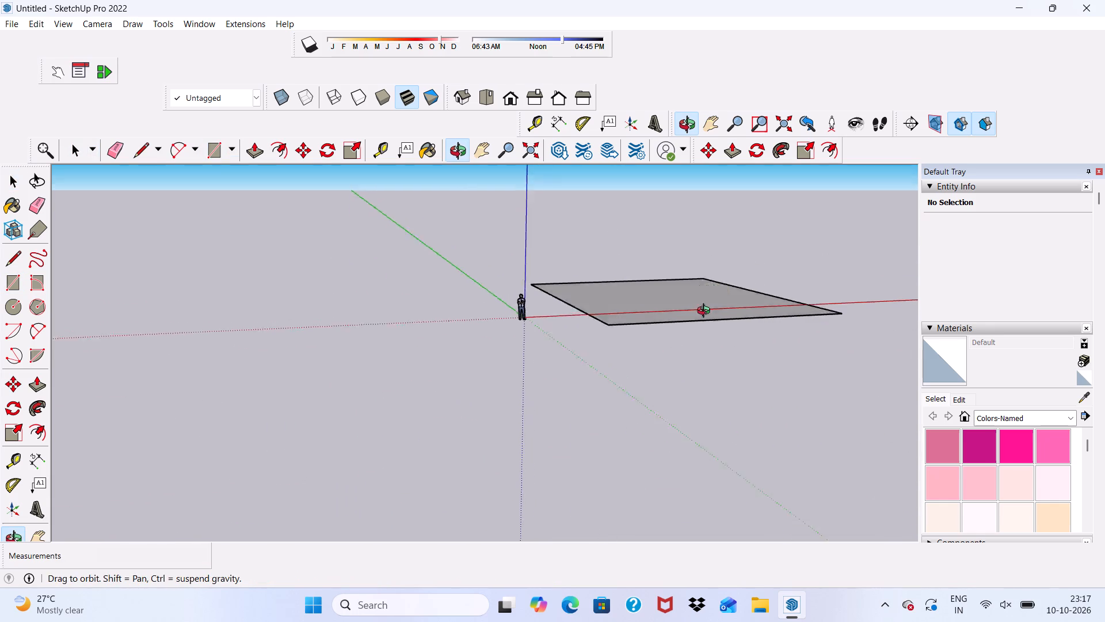
middle_drag(706, 312, 628, 419)
scroll(597, 328, up, 4)
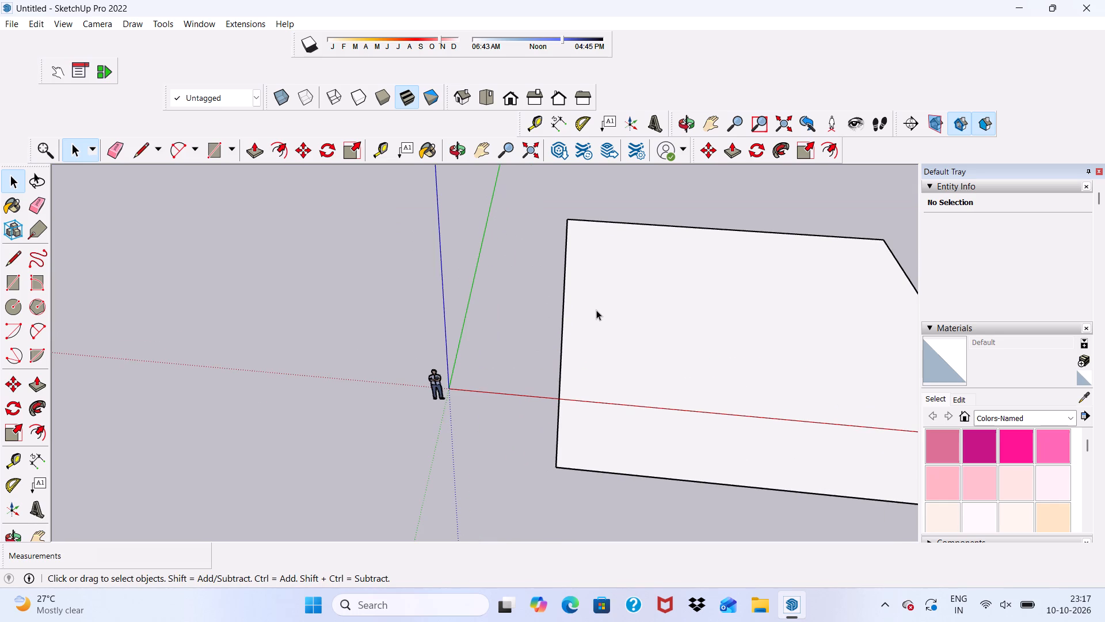
scroll(616, 341, up, 7)
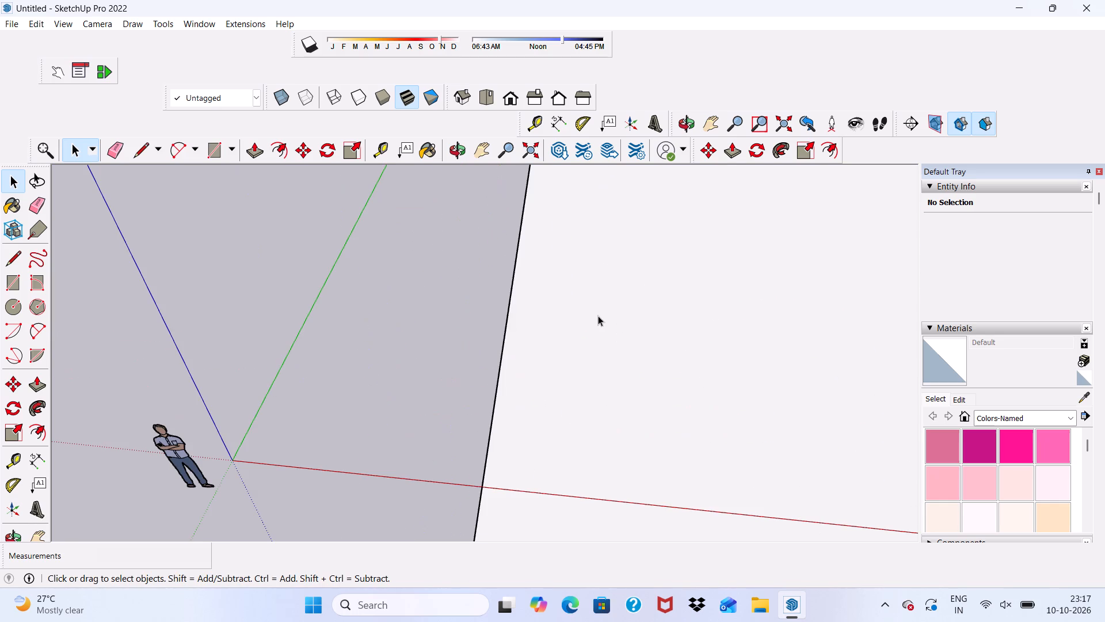
double_click(596, 316)
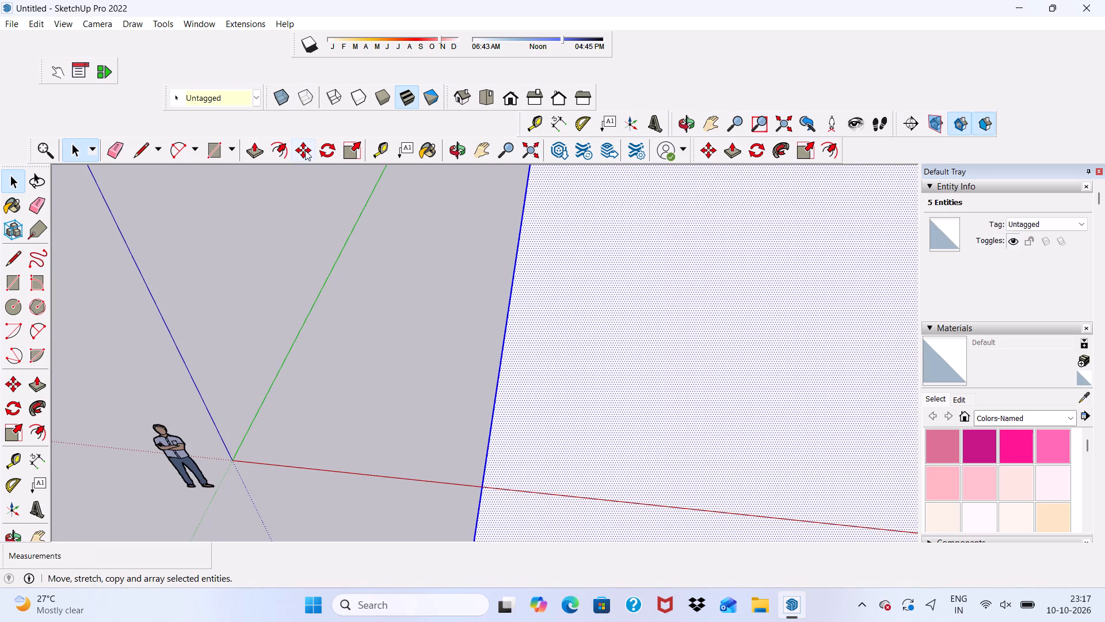
click(305, 150)
scroll(489, 199, down, 5)
scroll(645, 218, down, 3)
scroll(593, 392, up, 5)
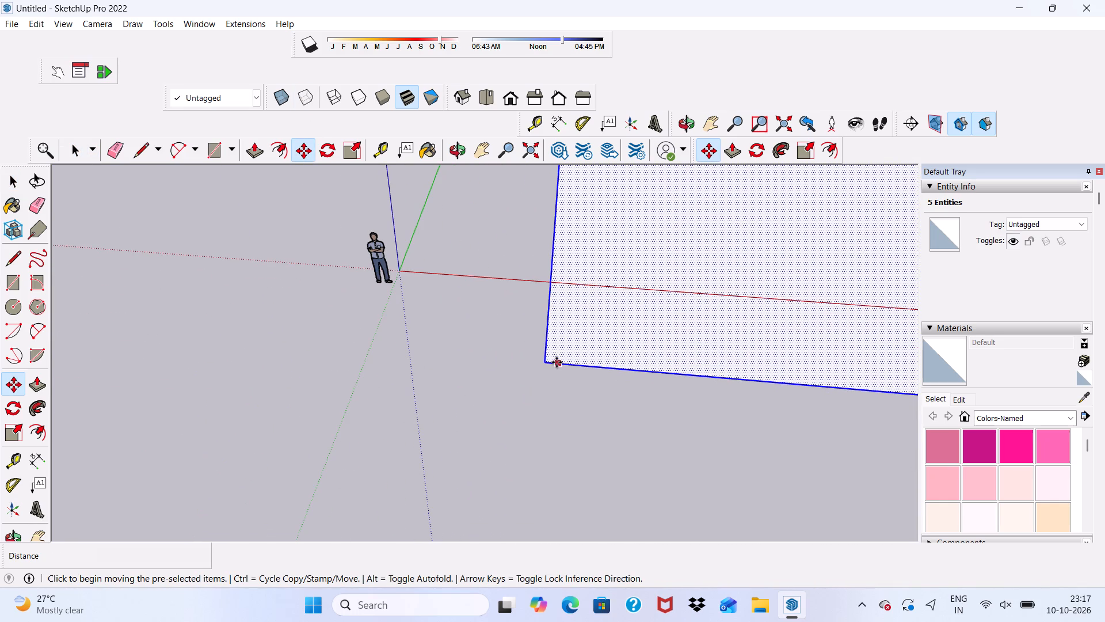
click(551, 364)
drag(551, 318, 550, 310)
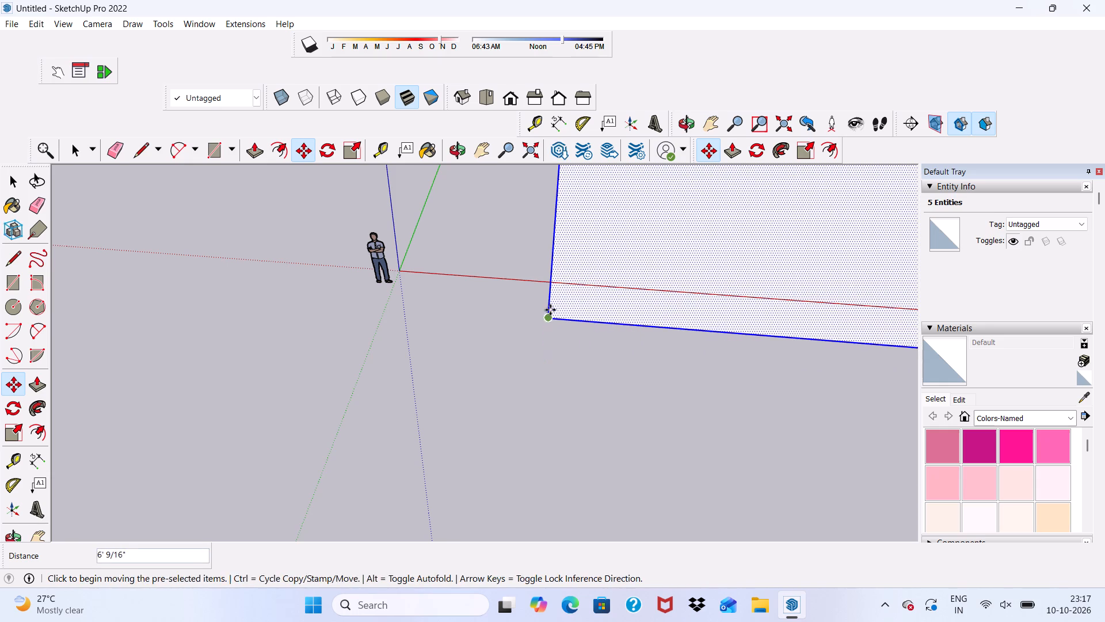
drag(550, 310, 550, 308)
drag(550, 305, 550, 291)
drag(544, 219, 524, 221)
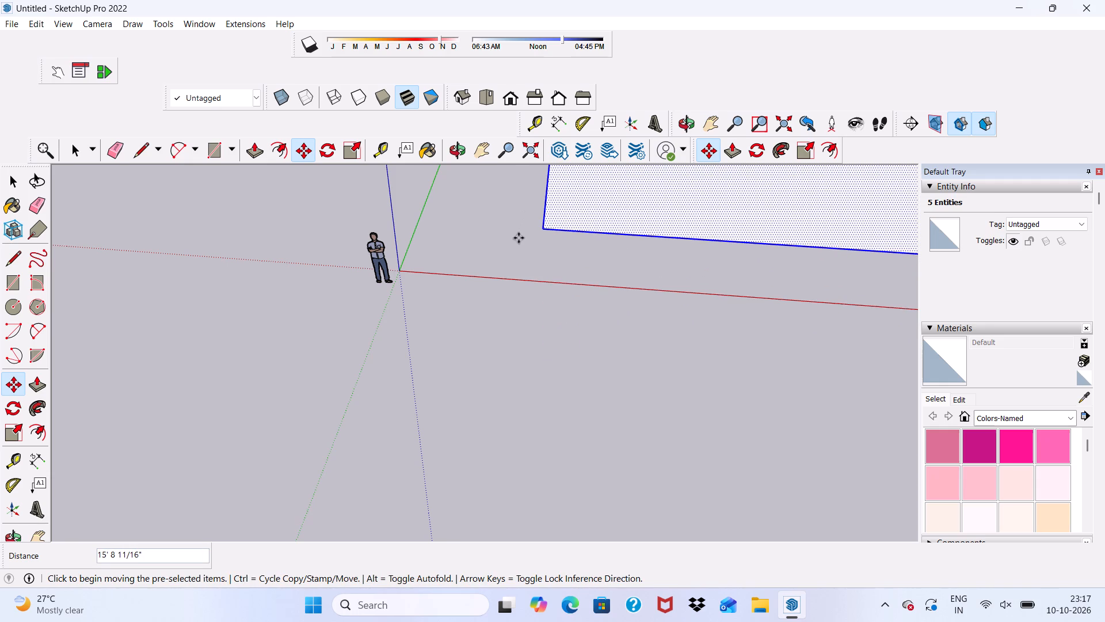
key(space)
click(519, 238)
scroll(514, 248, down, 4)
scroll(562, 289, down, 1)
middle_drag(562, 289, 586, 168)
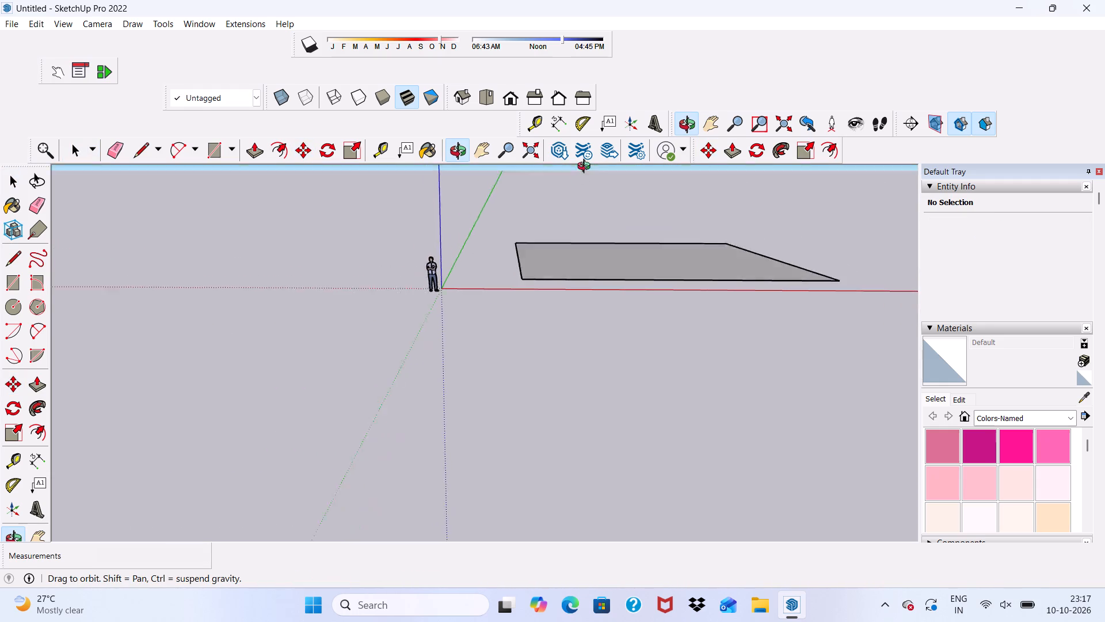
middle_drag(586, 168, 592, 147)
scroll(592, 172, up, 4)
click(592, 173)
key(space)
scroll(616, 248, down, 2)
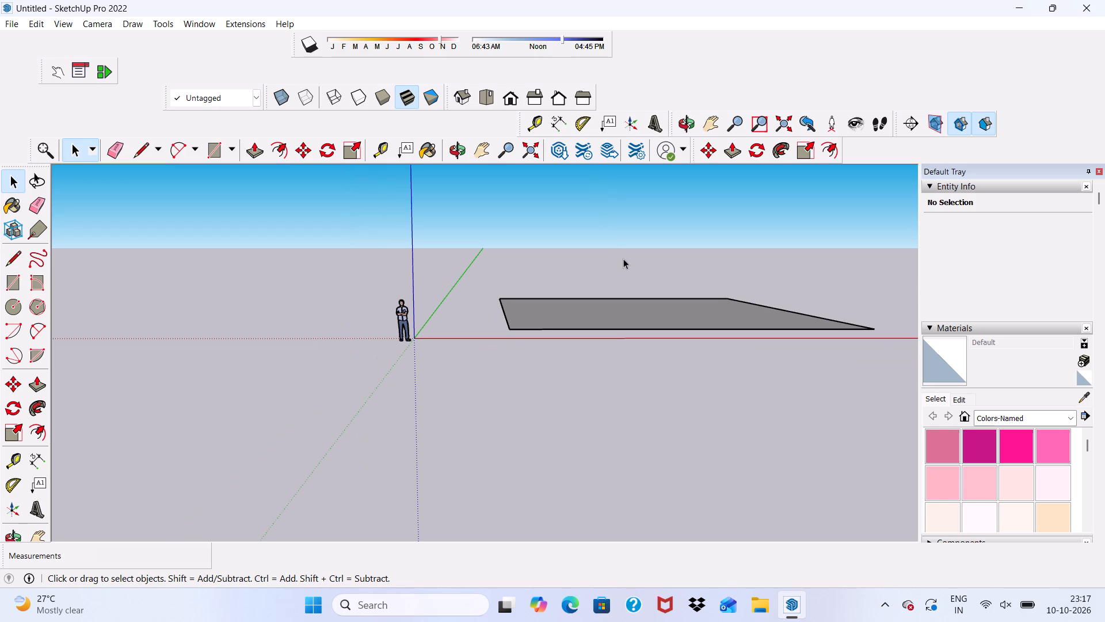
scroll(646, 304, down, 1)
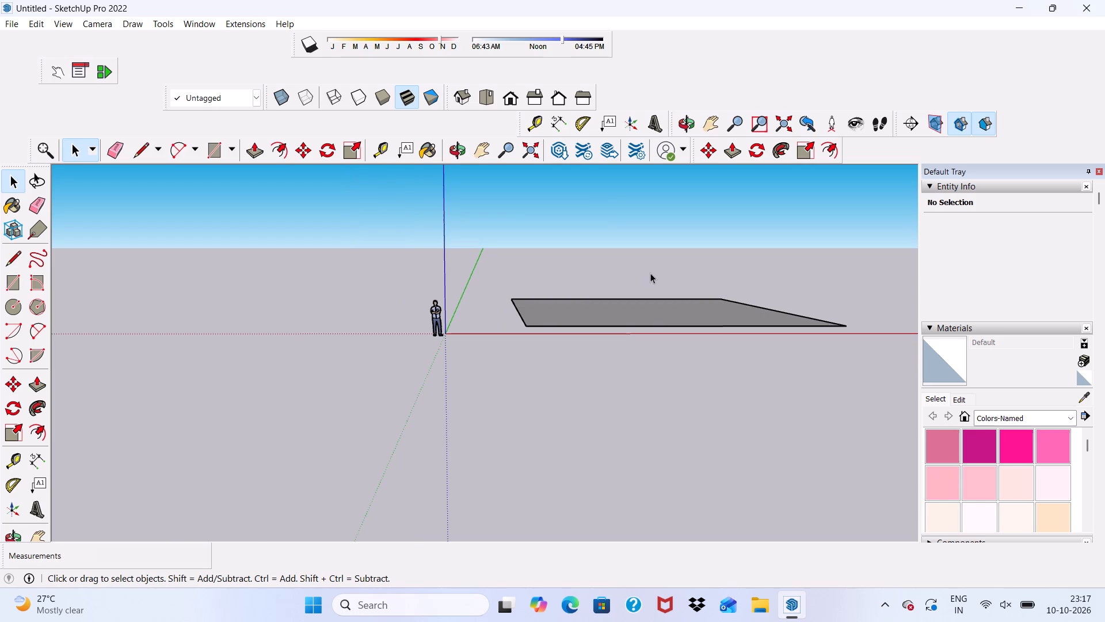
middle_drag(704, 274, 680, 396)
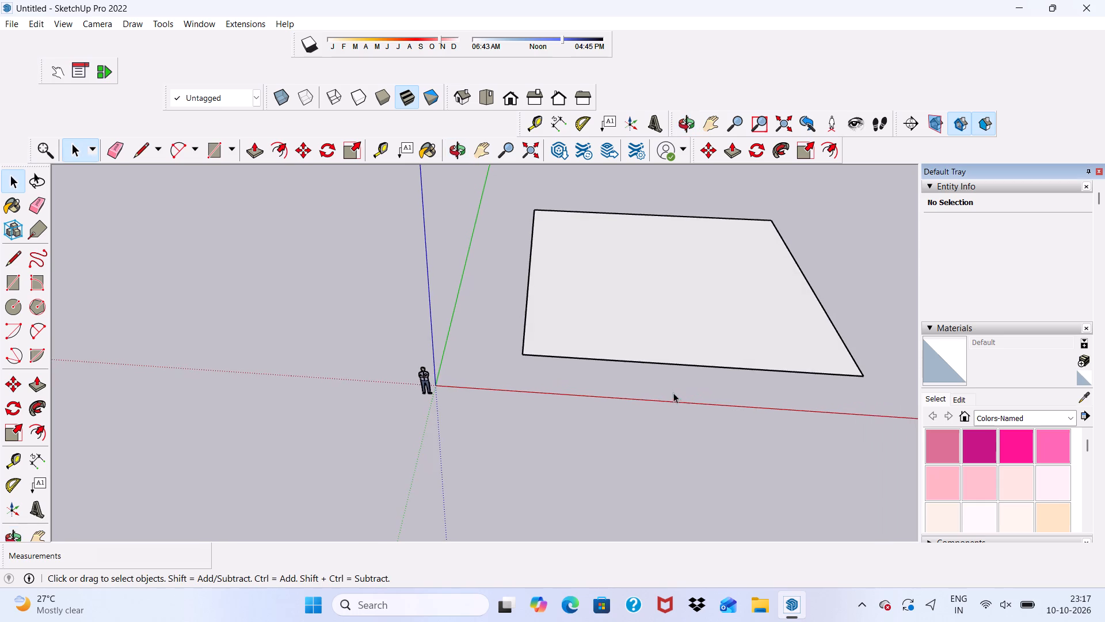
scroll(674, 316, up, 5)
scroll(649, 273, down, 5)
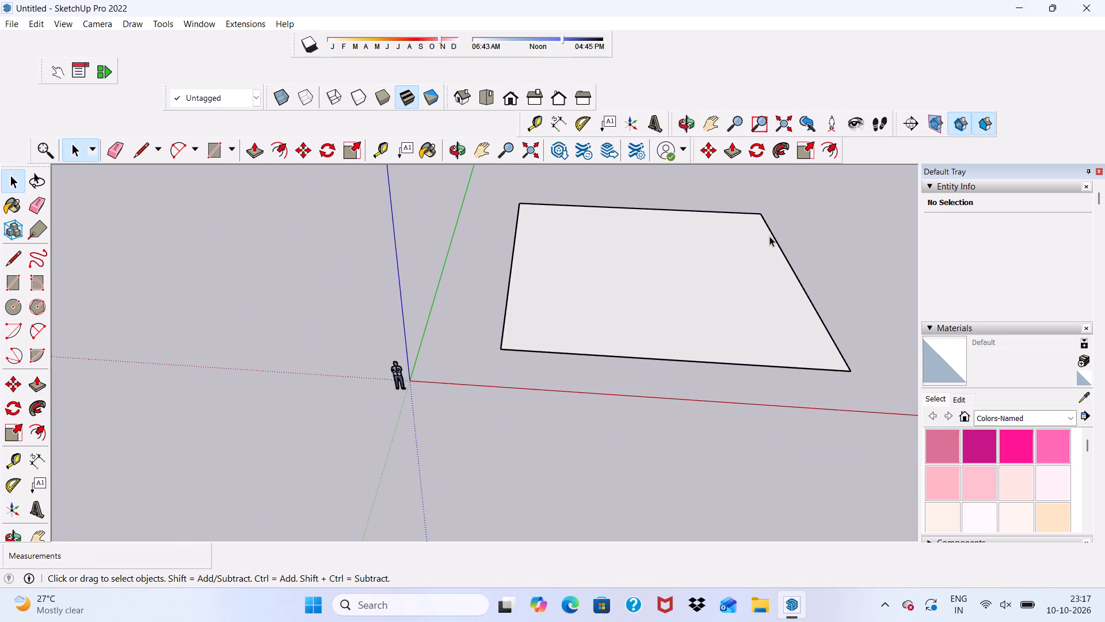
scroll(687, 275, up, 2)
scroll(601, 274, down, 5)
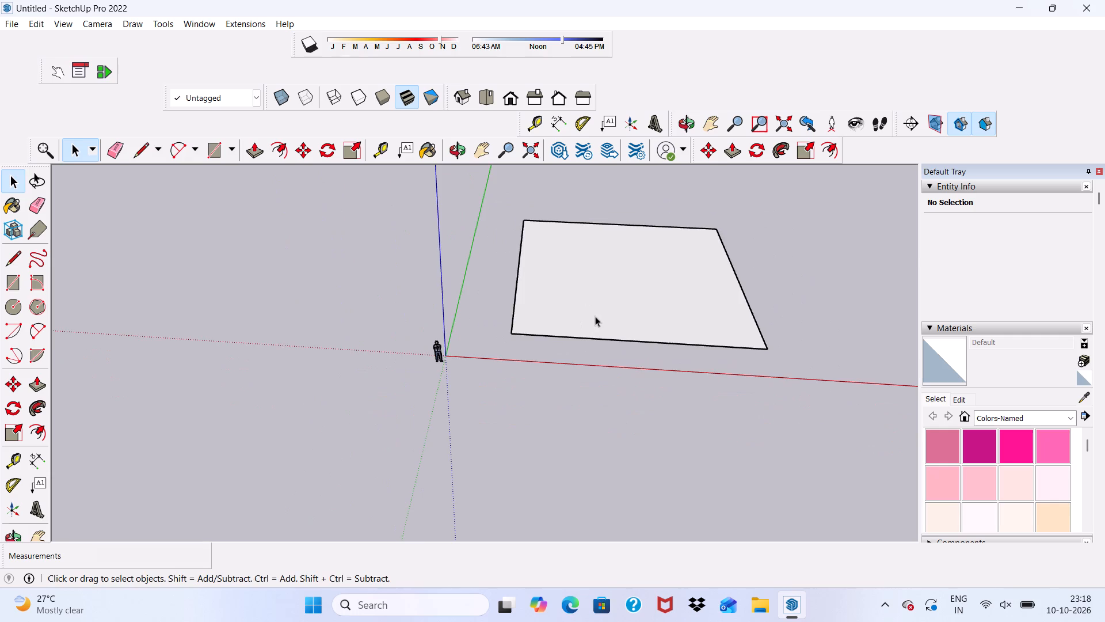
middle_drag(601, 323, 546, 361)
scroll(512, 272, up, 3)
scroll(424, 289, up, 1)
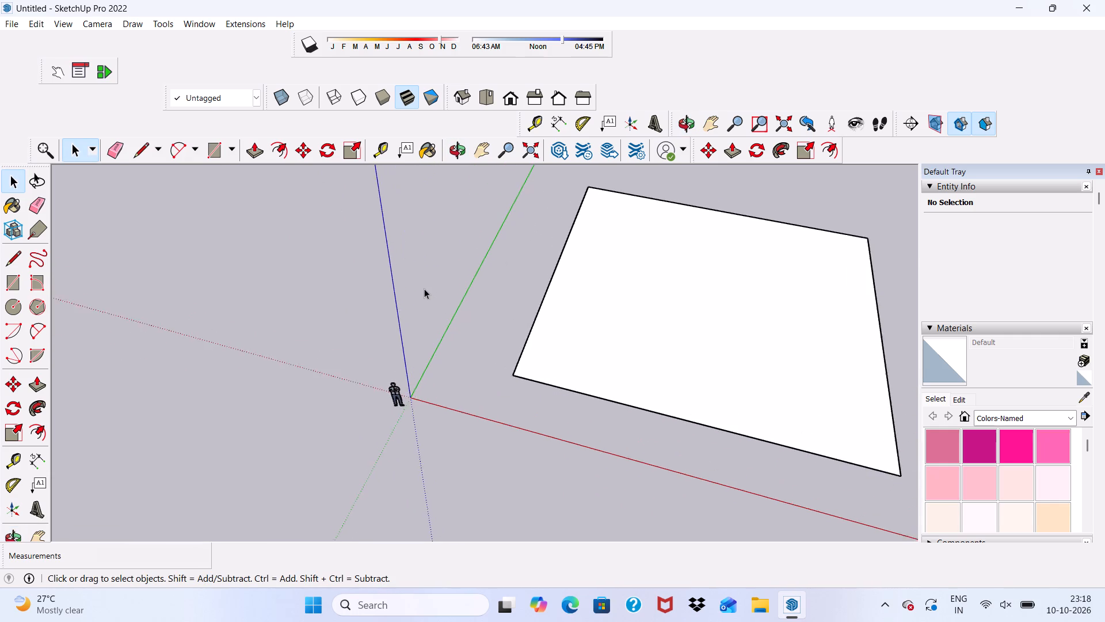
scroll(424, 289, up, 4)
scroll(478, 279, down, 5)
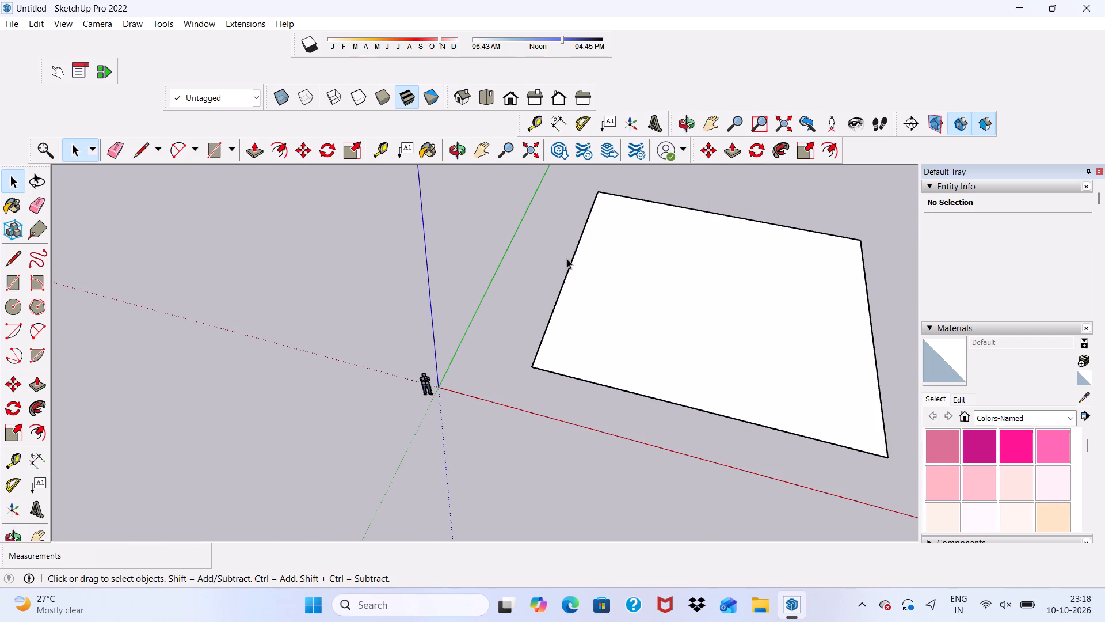
Offset the square's outline inward by 9" to form a border strip around it.
scroll(585, 309, down, 1)
middle_drag(586, 313, 605, 267)
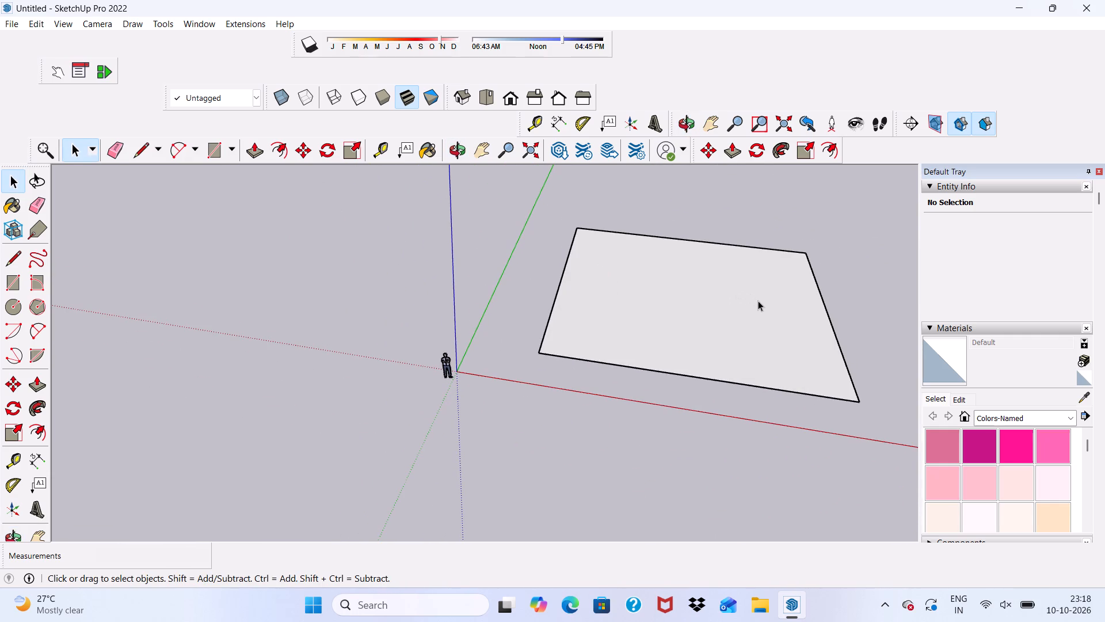
click(277, 152)
click(567, 317)
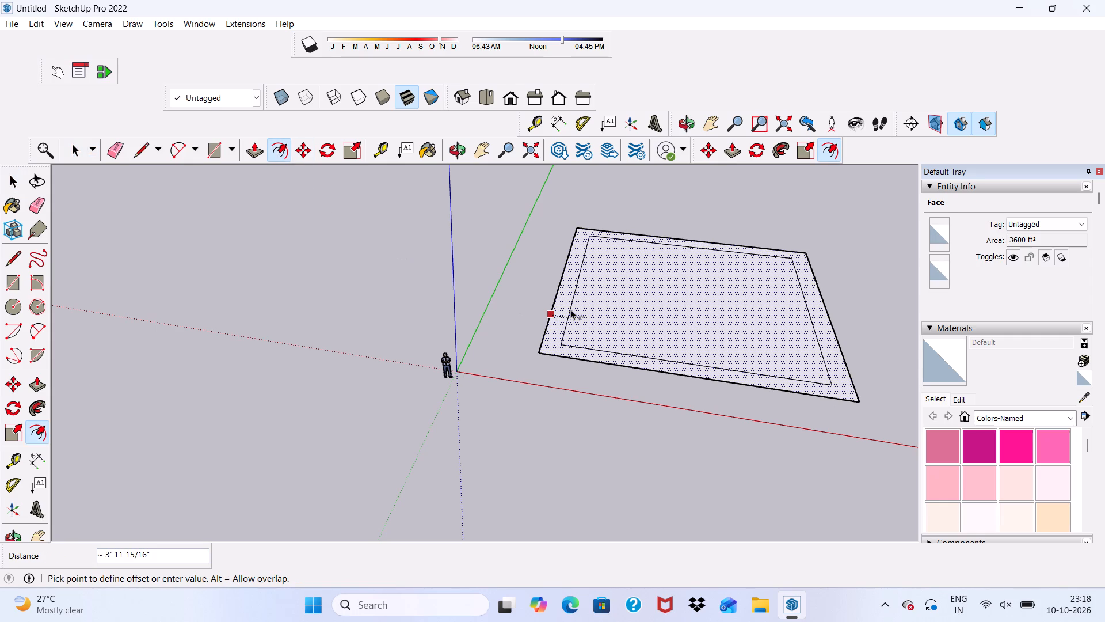
key(9)
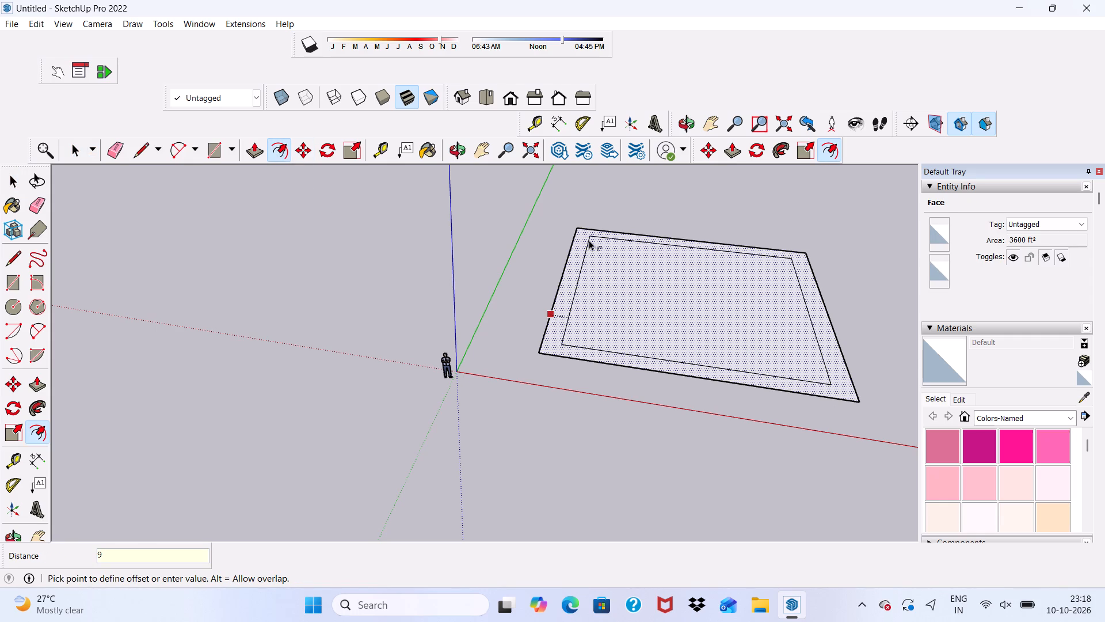
key(shift+quotedbl)
key(Return)
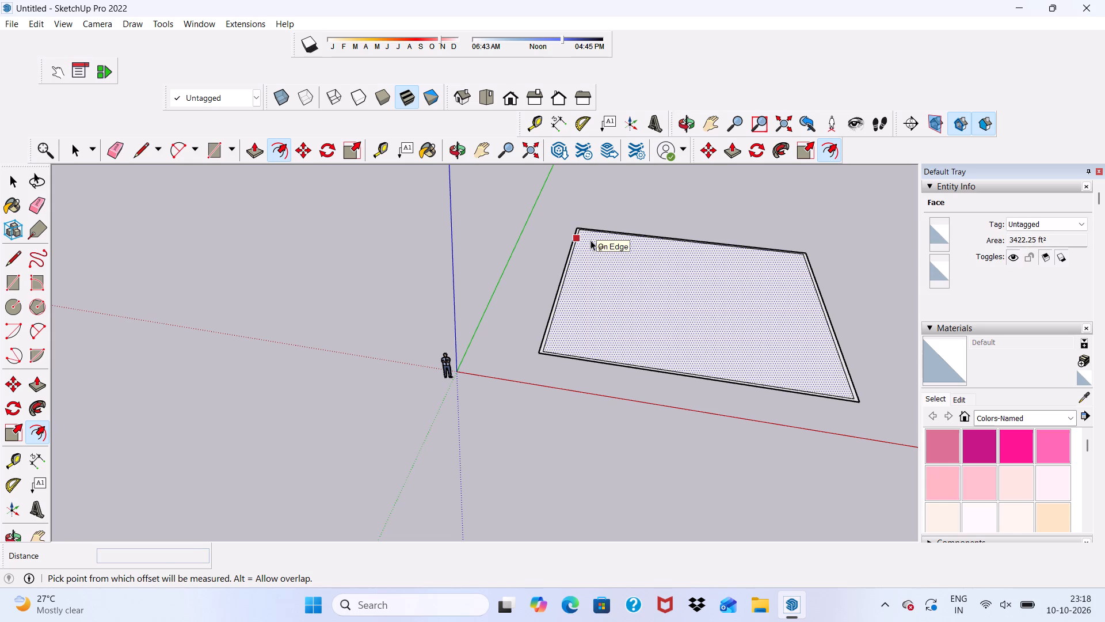
key(space)
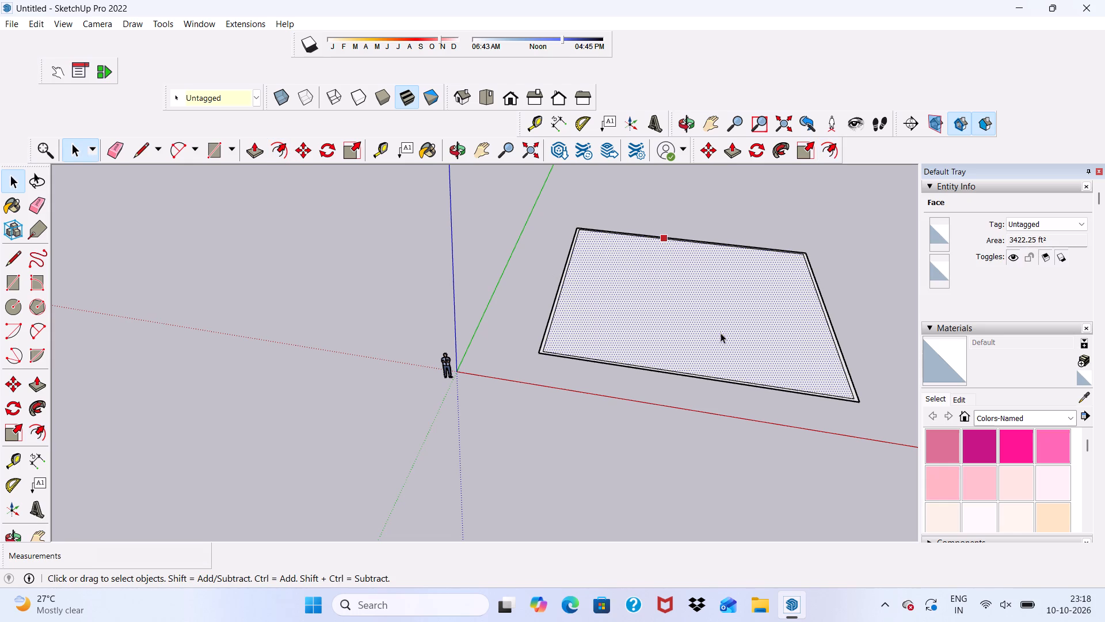
Draw a short line across the border strip from the inner corner nearest the origin to the outer edge facing the red axis.
scroll(716, 344, up, 1)
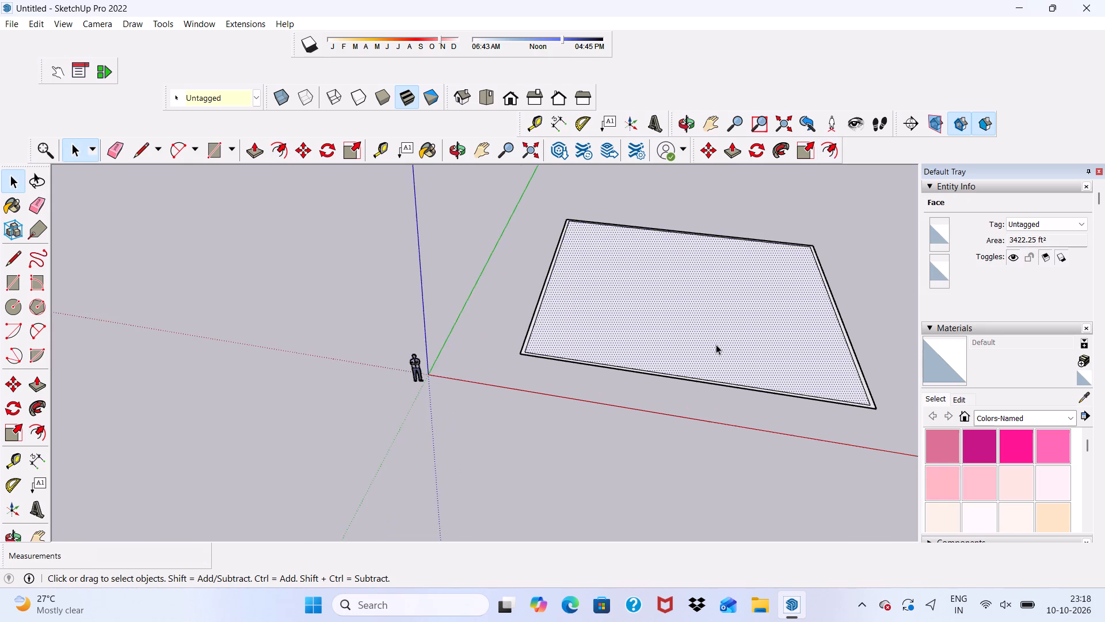
scroll(716, 344, up, 1)
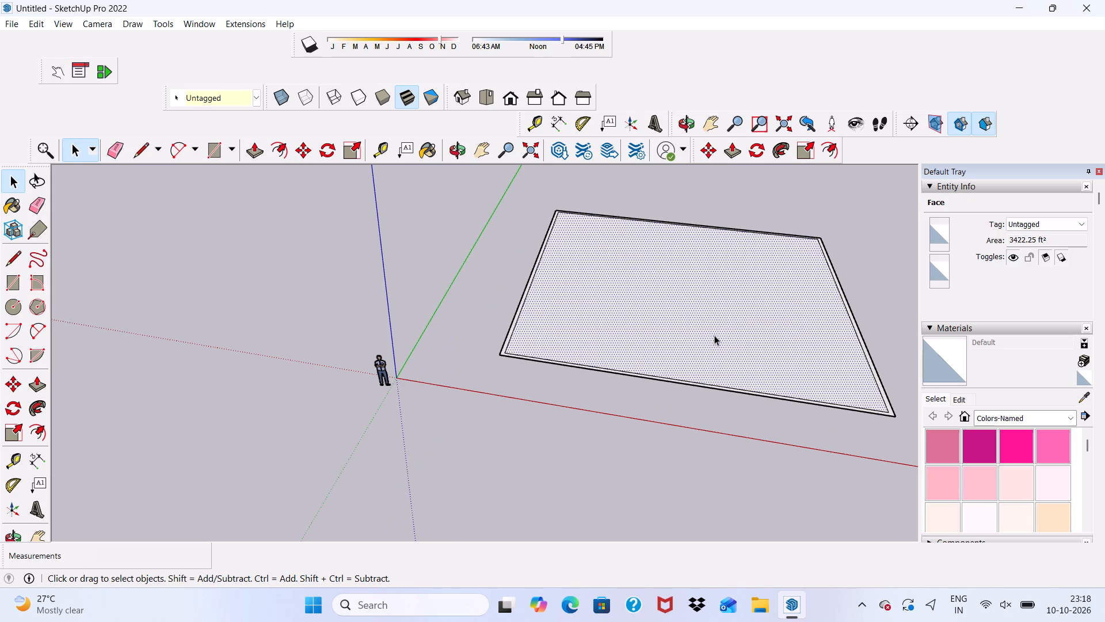
scroll(714, 335, up, 1)
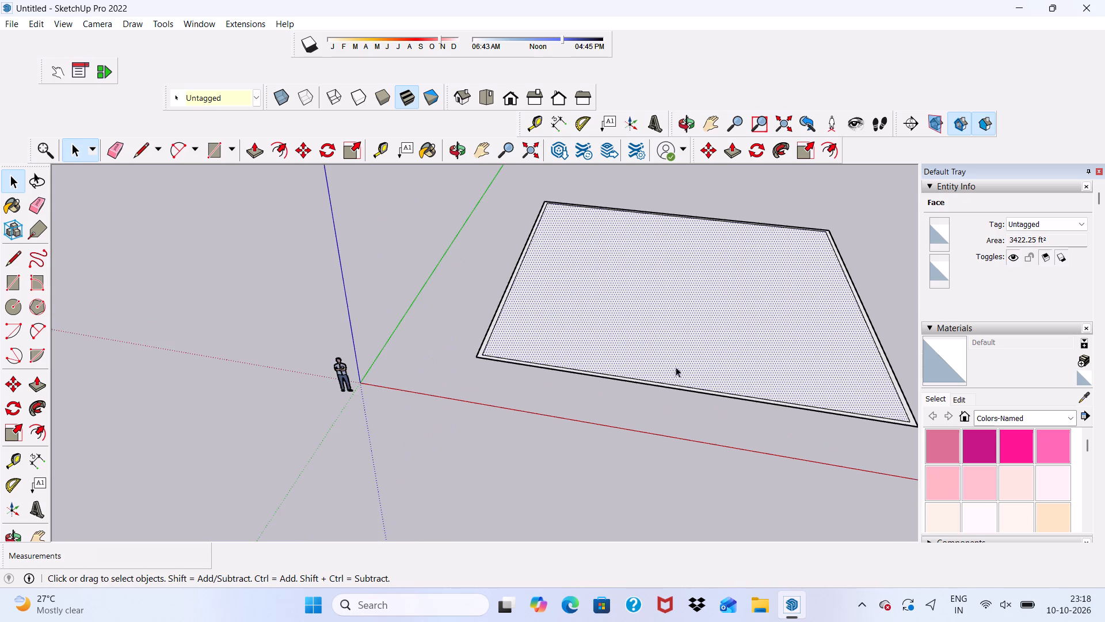
scroll(670, 371, down, 2)
click(481, 252)
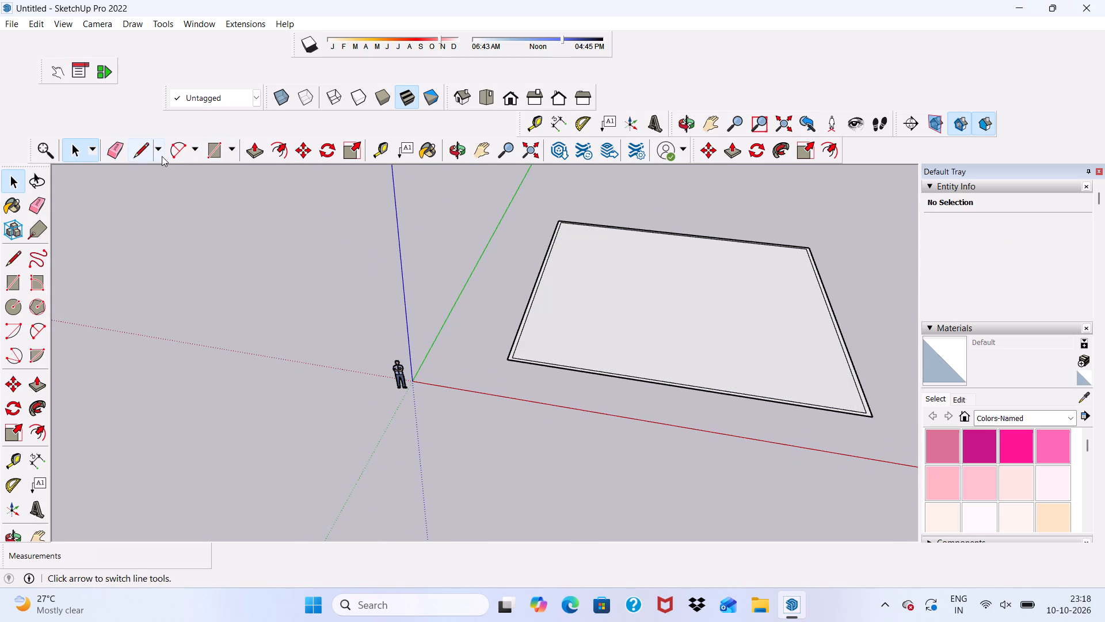
click(135, 149)
scroll(490, 361, up, 5)
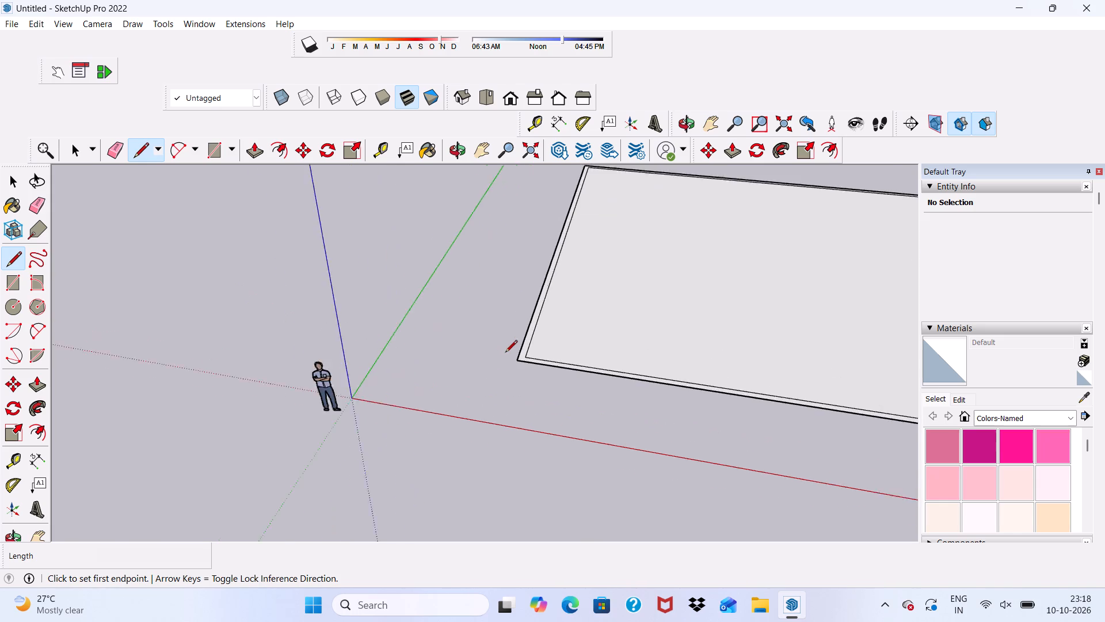
scroll(505, 353, up, 13)
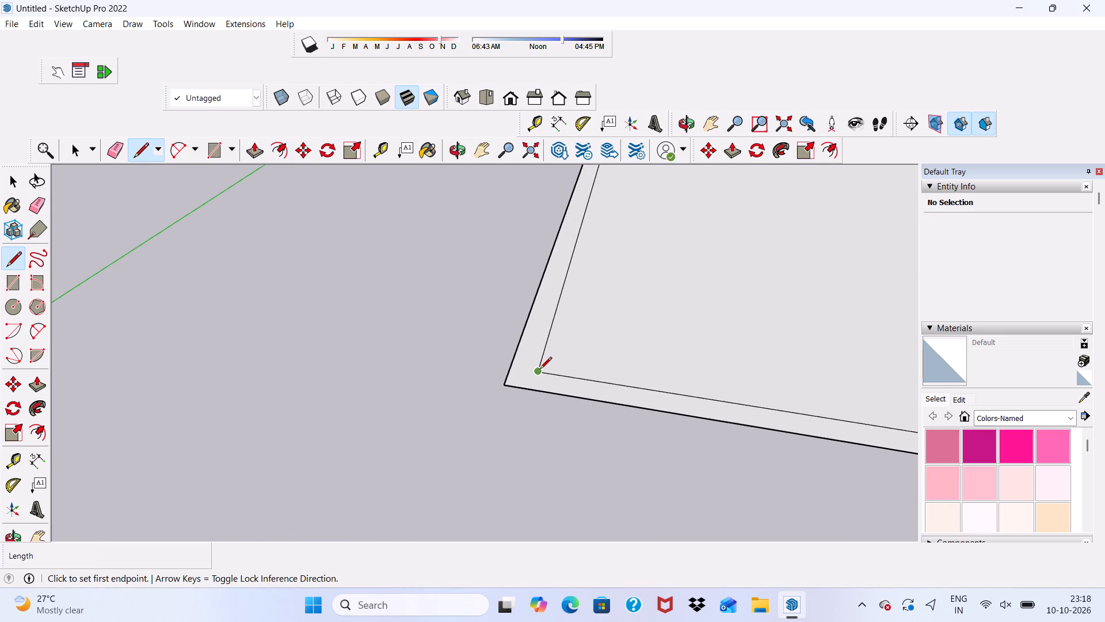
click(540, 370)
click(537, 393)
scroll(386, 361, down, 10)
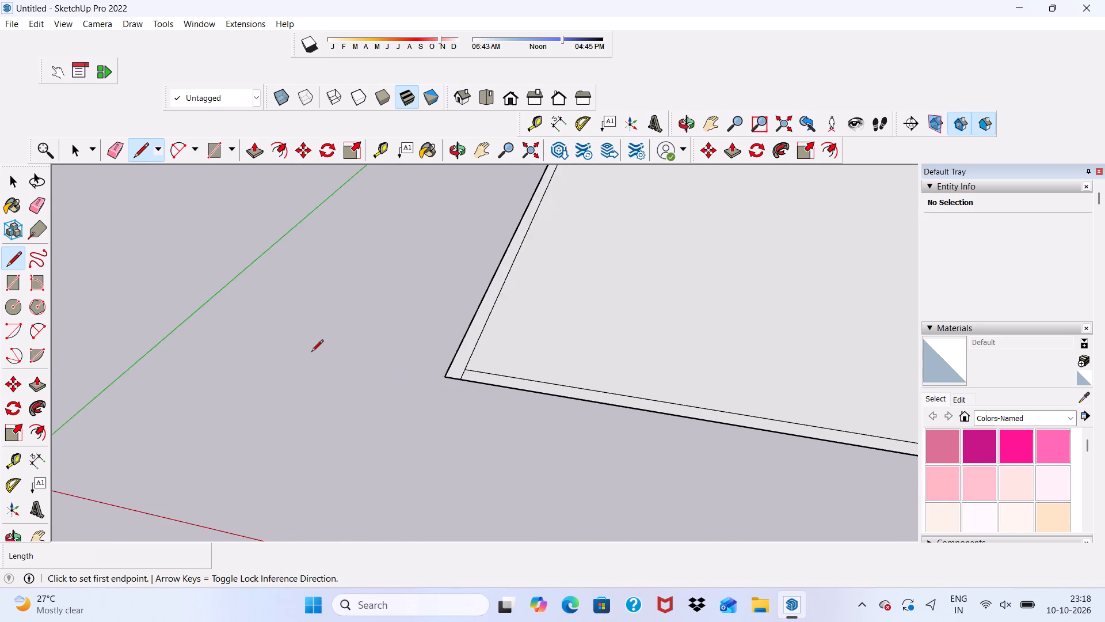
scroll(311, 352, down, 2)
scroll(375, 352, down, 5)
scroll(38, 327, down, 3)
scroll(557, 344, up, 2)
scroll(277, 282, down, 5)
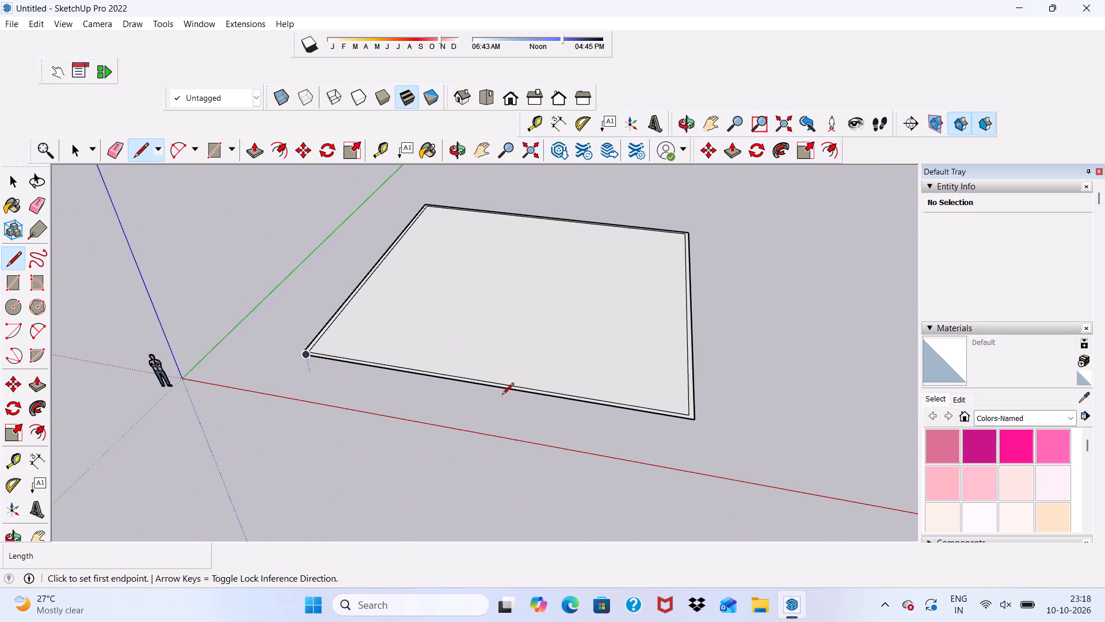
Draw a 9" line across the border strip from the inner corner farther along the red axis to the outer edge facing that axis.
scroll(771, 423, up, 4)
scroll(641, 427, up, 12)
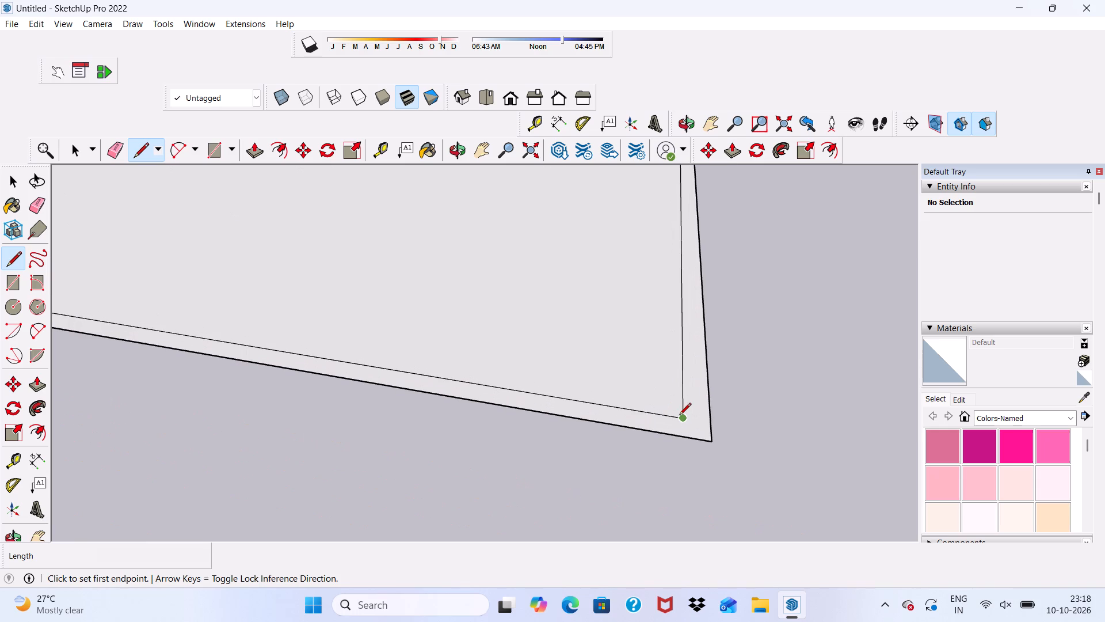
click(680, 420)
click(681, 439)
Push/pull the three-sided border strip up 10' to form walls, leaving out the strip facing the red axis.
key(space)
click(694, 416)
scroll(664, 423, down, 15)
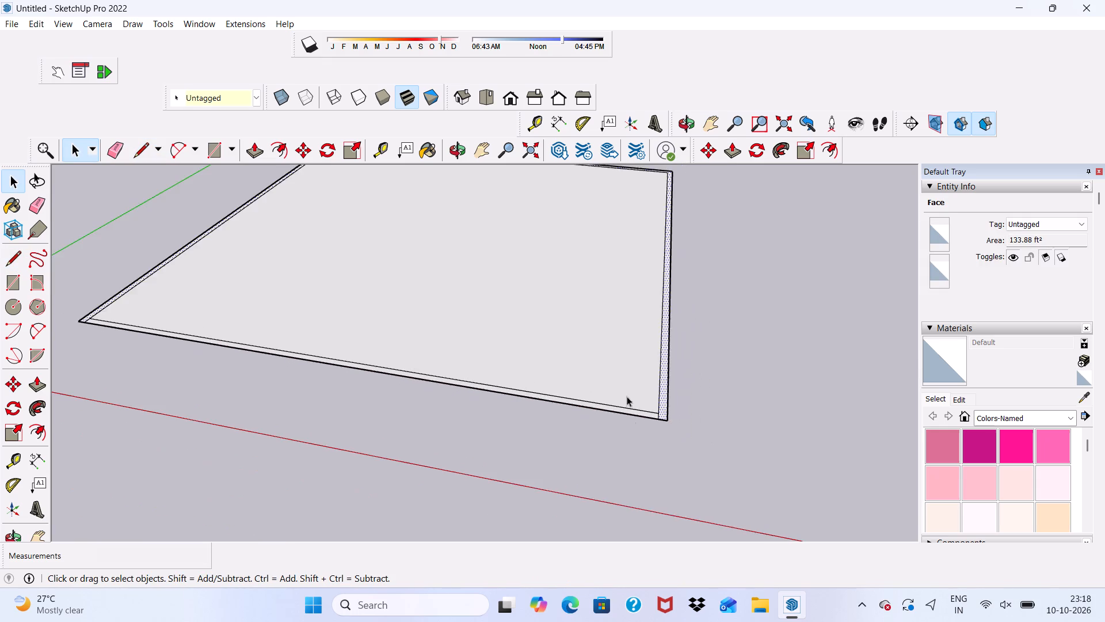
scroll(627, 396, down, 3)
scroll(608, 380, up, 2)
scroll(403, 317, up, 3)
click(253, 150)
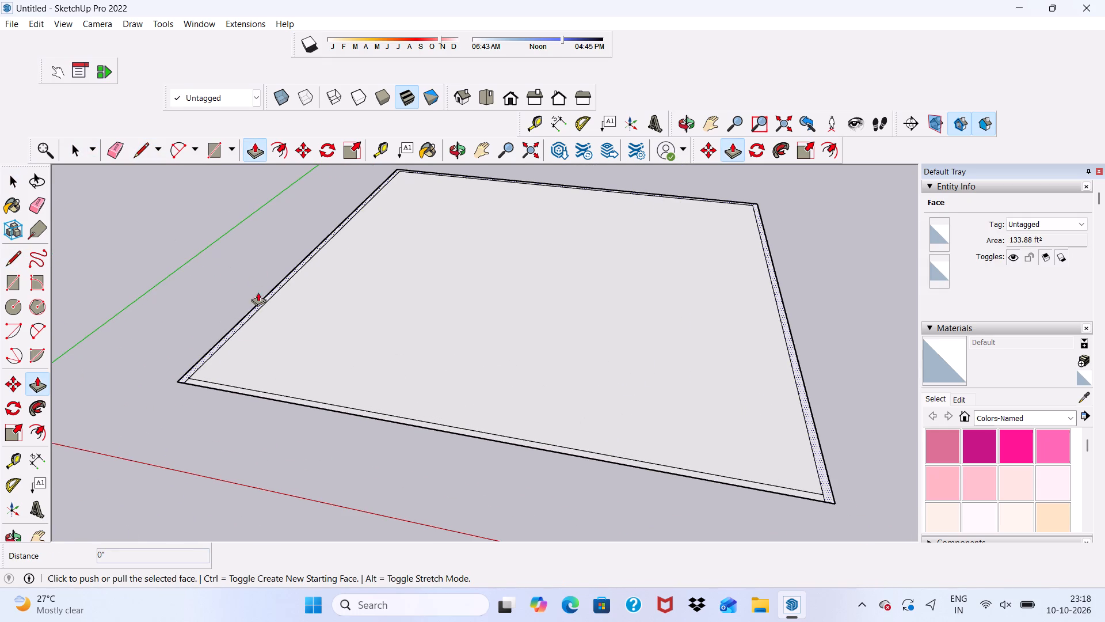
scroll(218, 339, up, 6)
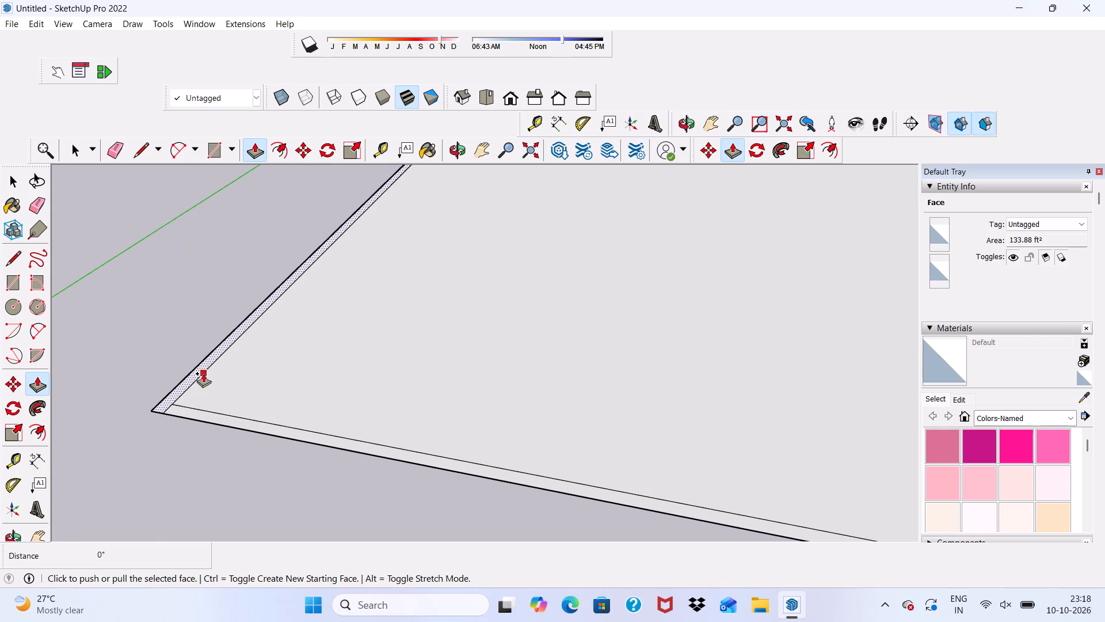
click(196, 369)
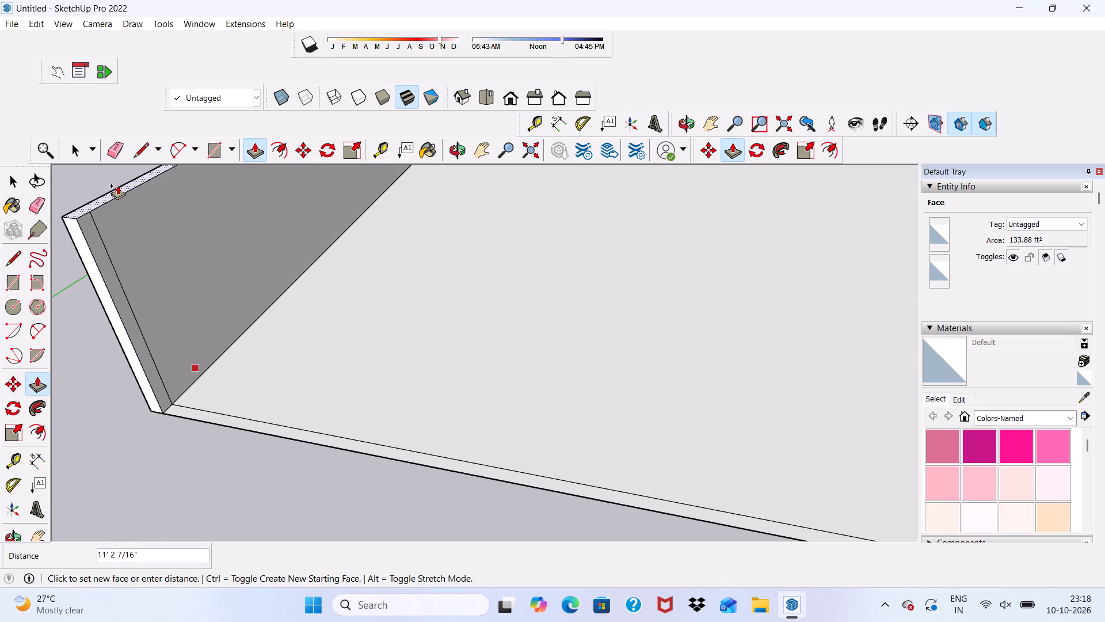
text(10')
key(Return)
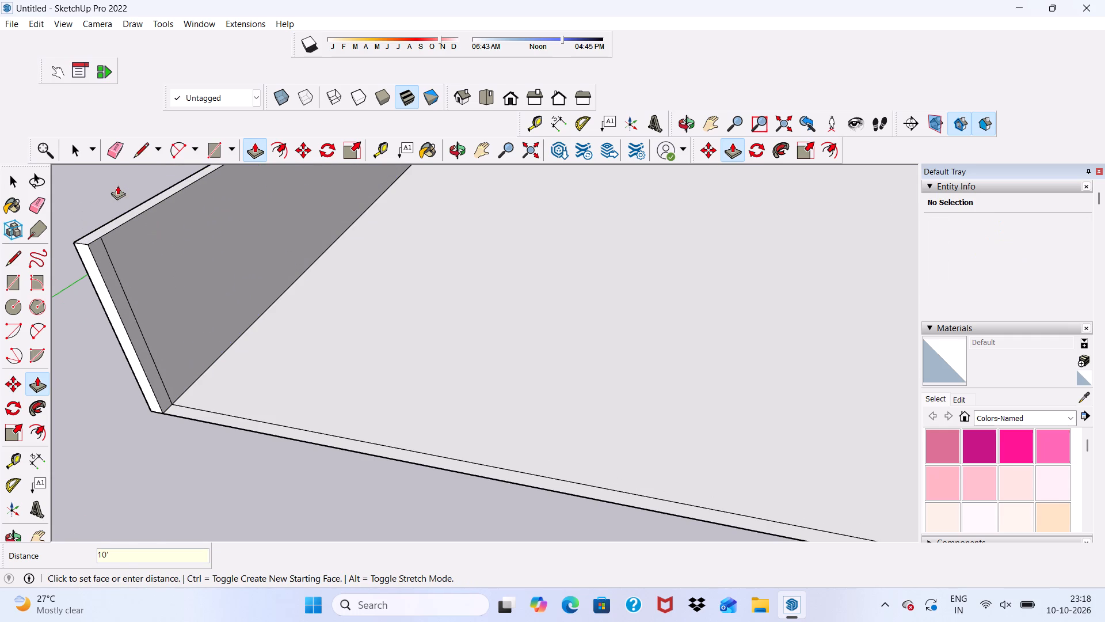
Examine the three walls and the open side facing the red axis from low and oblique angles.
scroll(25, 333, down, 15)
middle_drag(177, 361, 183, 301)
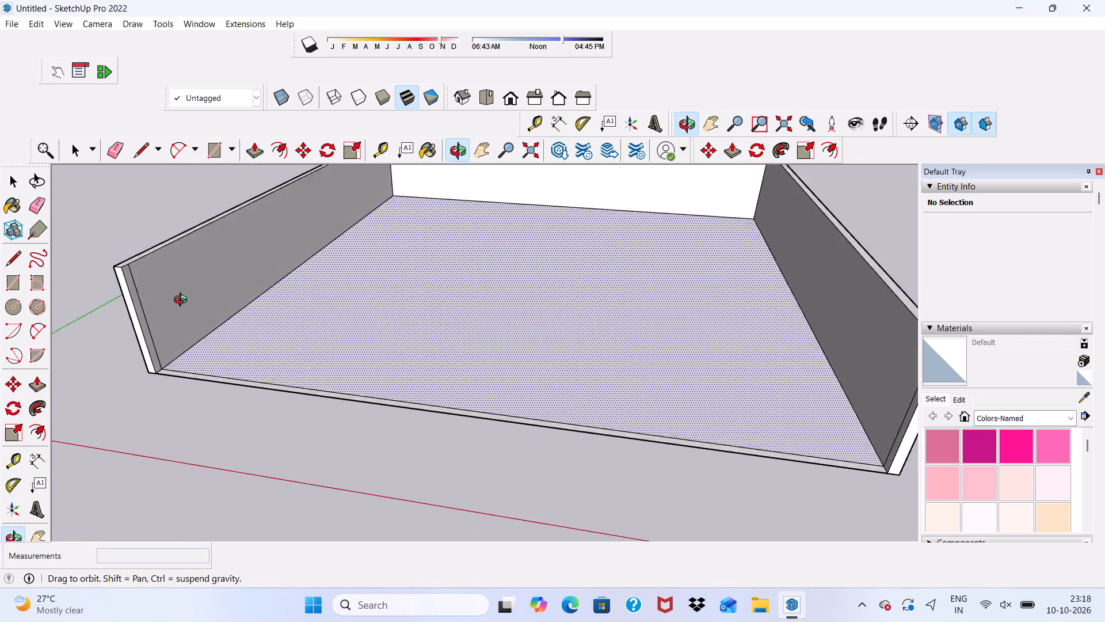
middle_drag(183, 301, 110, 229)
scroll(111, 235, up, 1)
scroll(115, 250, down, 9)
middle_drag(155, 331, 304, 311)
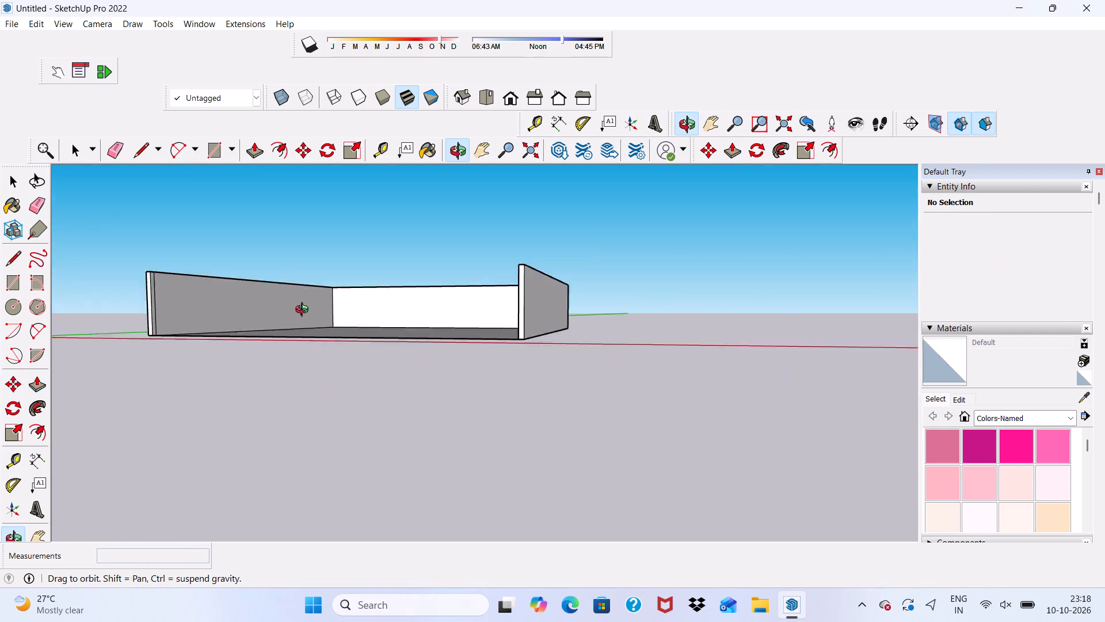
middle_drag(304, 311, 360, 360)
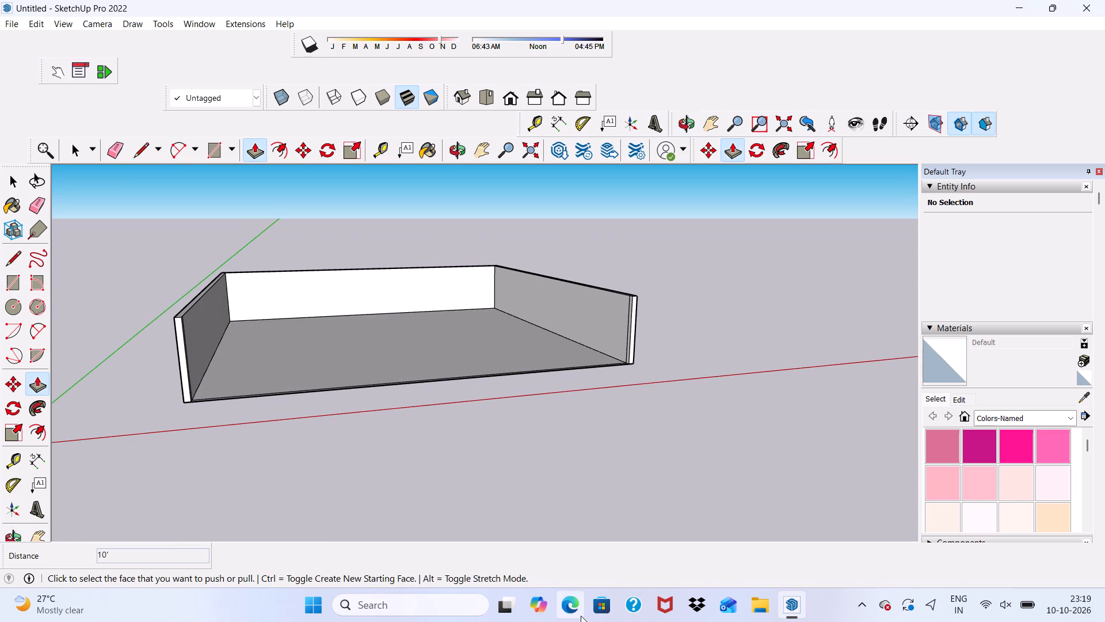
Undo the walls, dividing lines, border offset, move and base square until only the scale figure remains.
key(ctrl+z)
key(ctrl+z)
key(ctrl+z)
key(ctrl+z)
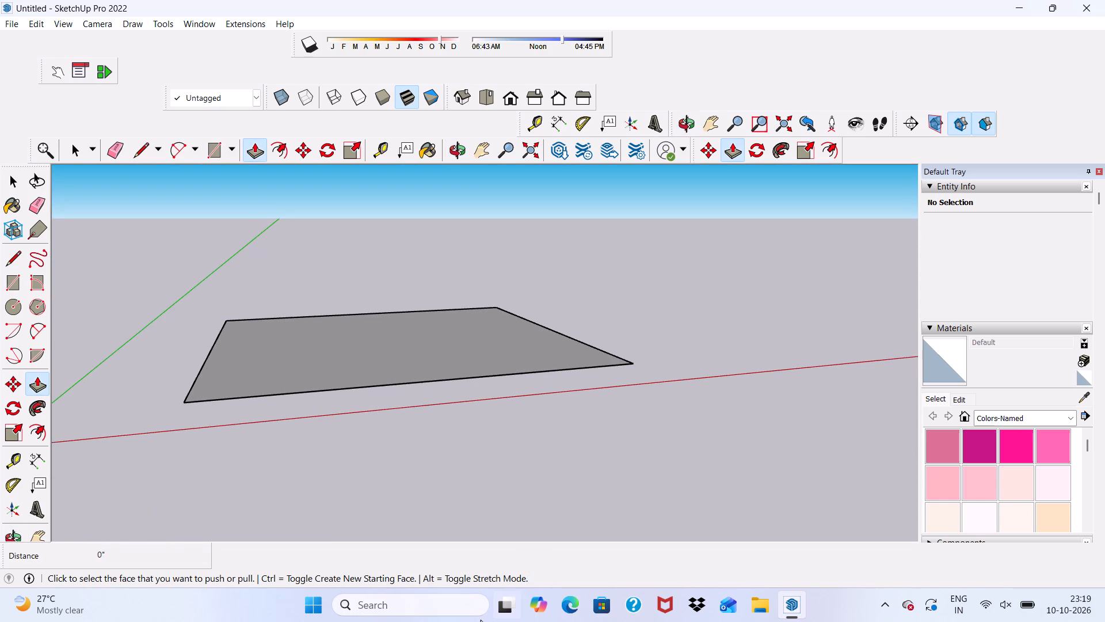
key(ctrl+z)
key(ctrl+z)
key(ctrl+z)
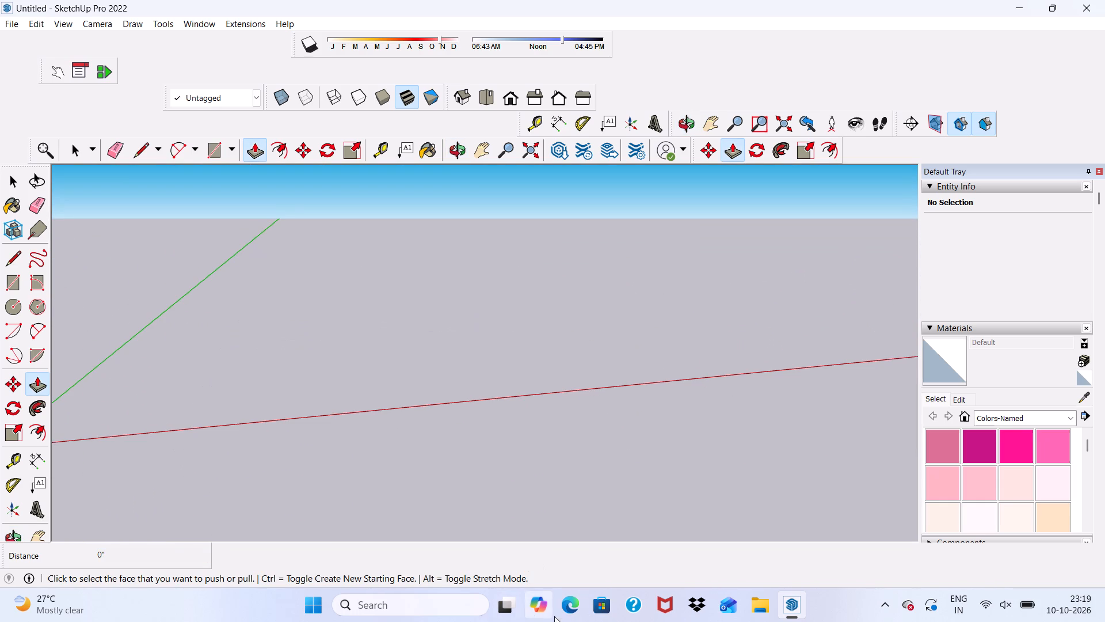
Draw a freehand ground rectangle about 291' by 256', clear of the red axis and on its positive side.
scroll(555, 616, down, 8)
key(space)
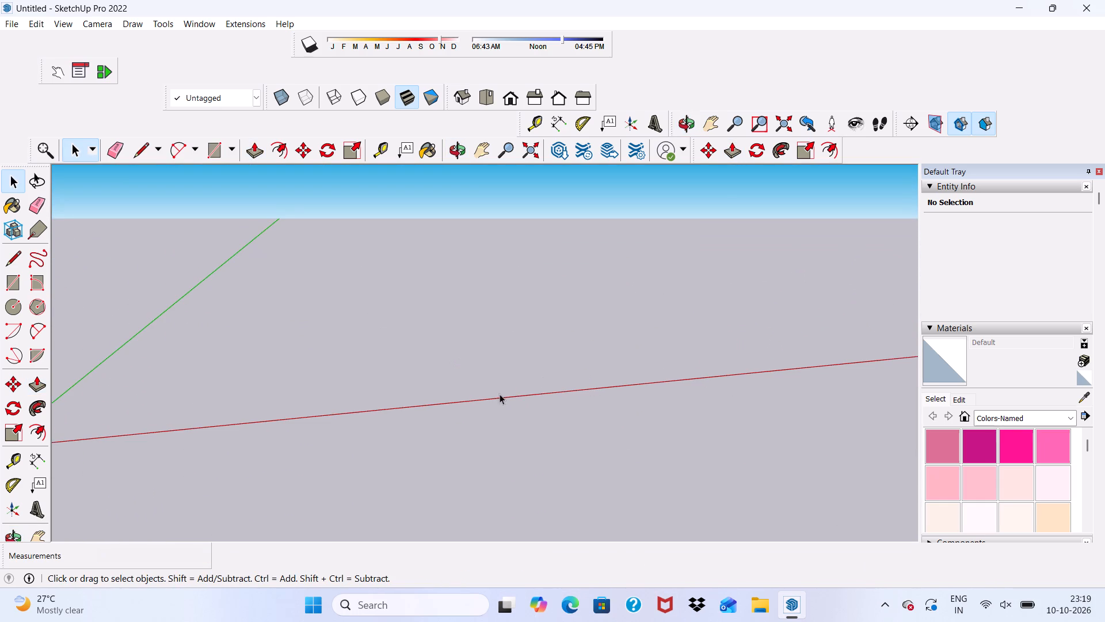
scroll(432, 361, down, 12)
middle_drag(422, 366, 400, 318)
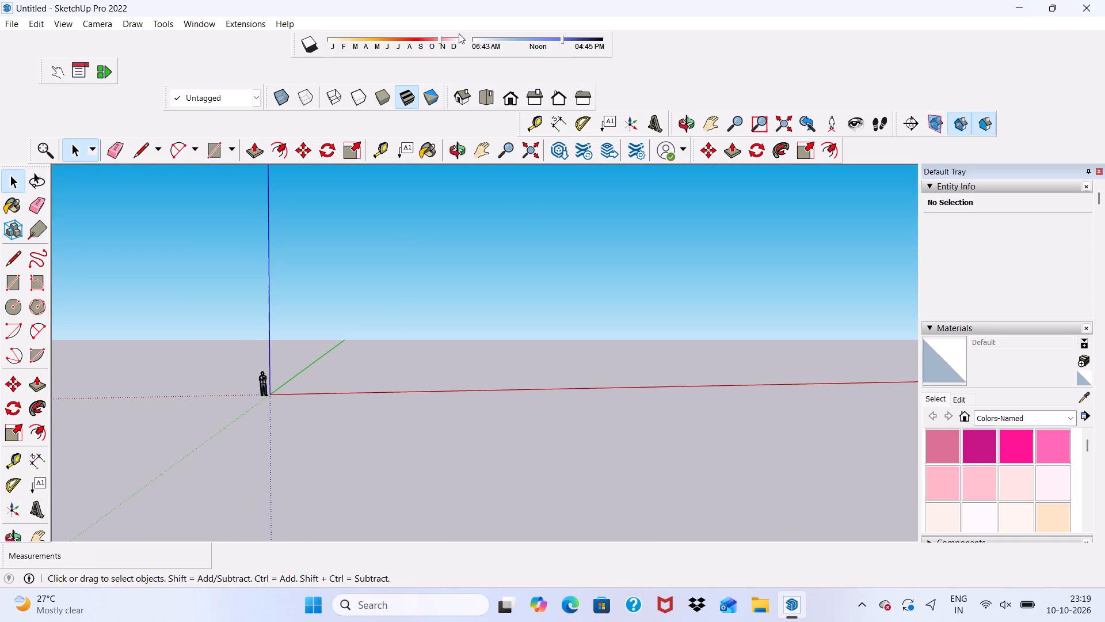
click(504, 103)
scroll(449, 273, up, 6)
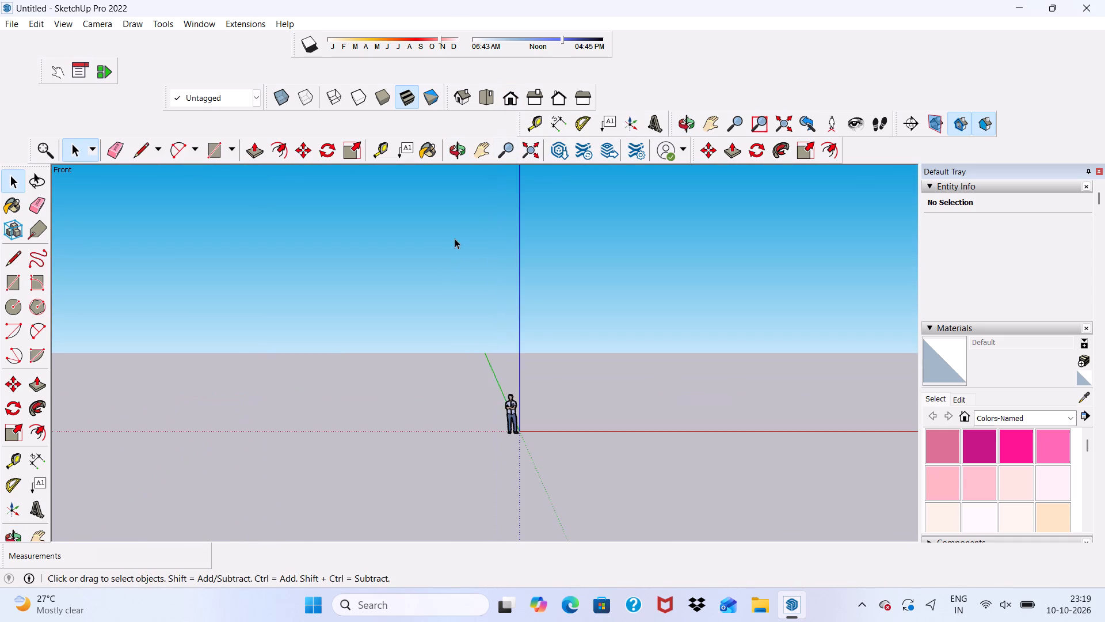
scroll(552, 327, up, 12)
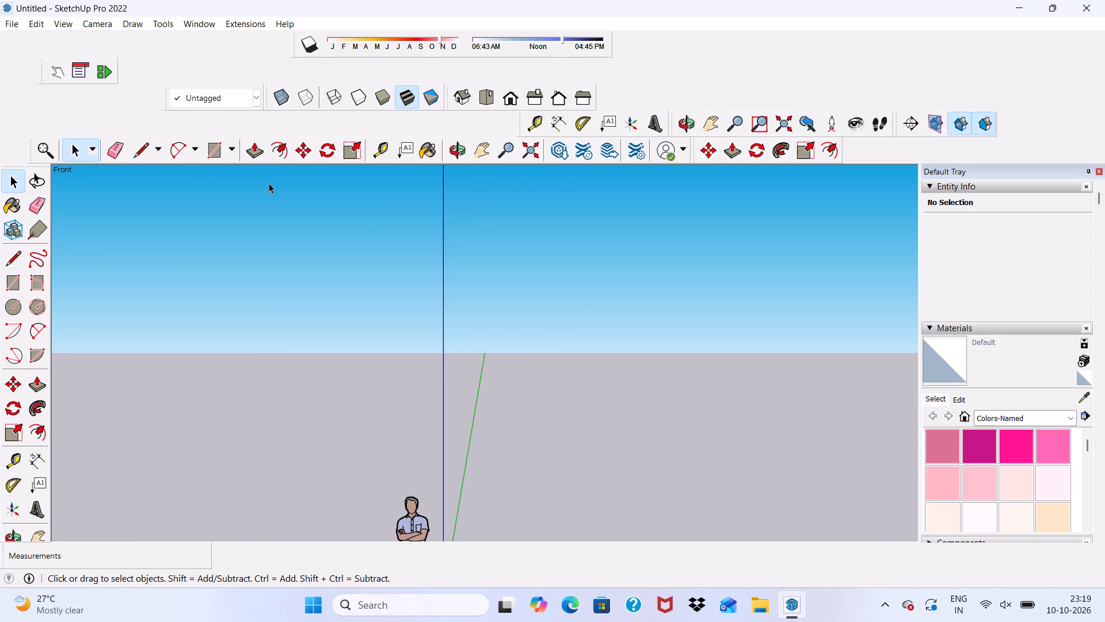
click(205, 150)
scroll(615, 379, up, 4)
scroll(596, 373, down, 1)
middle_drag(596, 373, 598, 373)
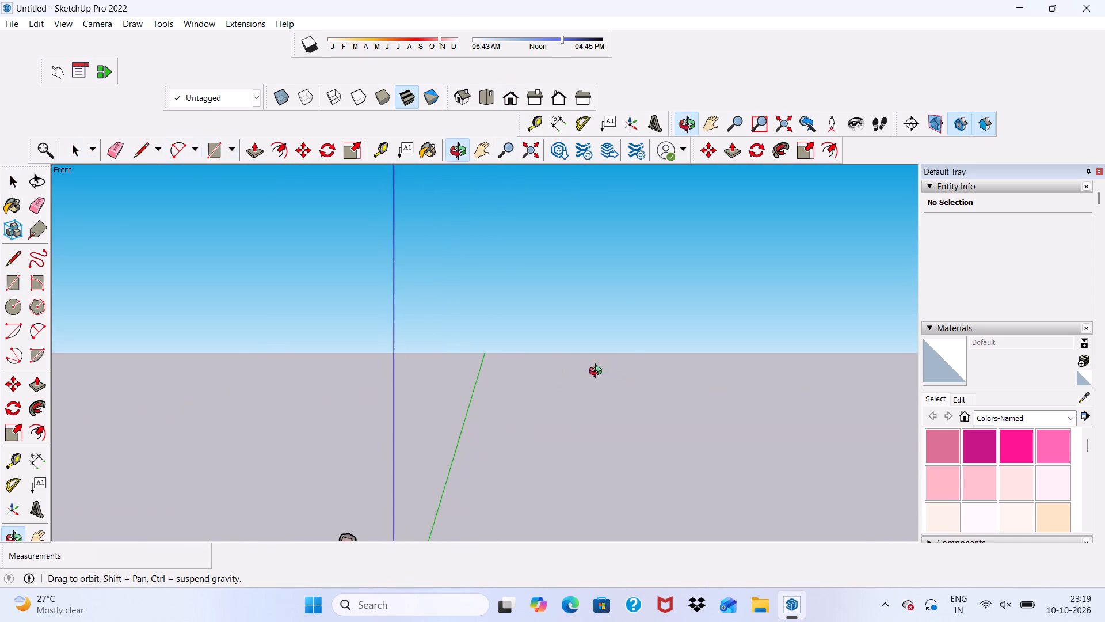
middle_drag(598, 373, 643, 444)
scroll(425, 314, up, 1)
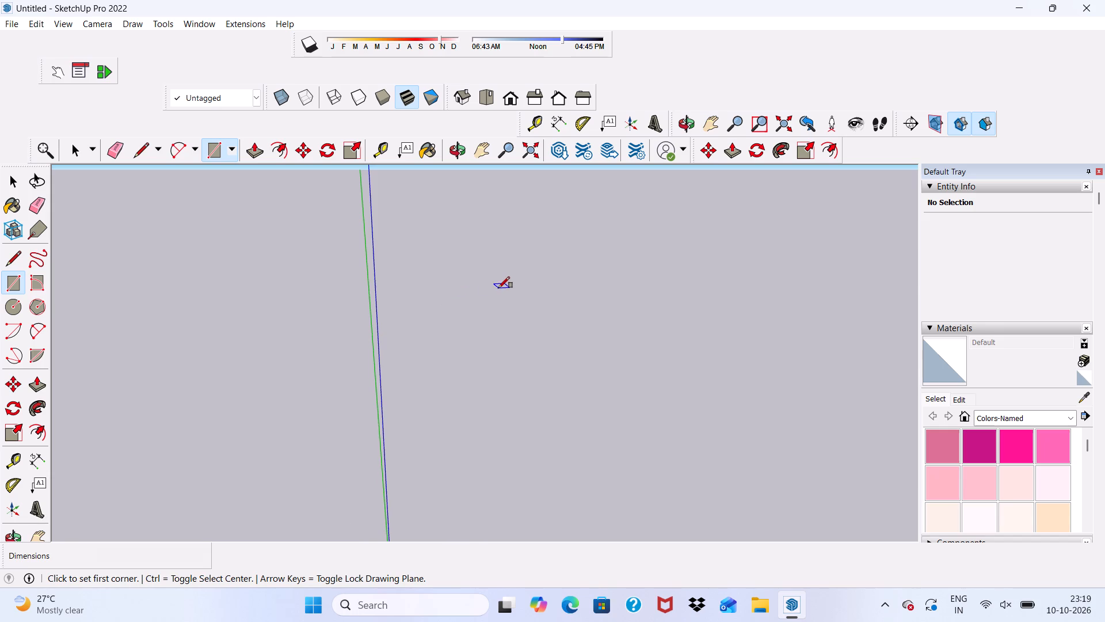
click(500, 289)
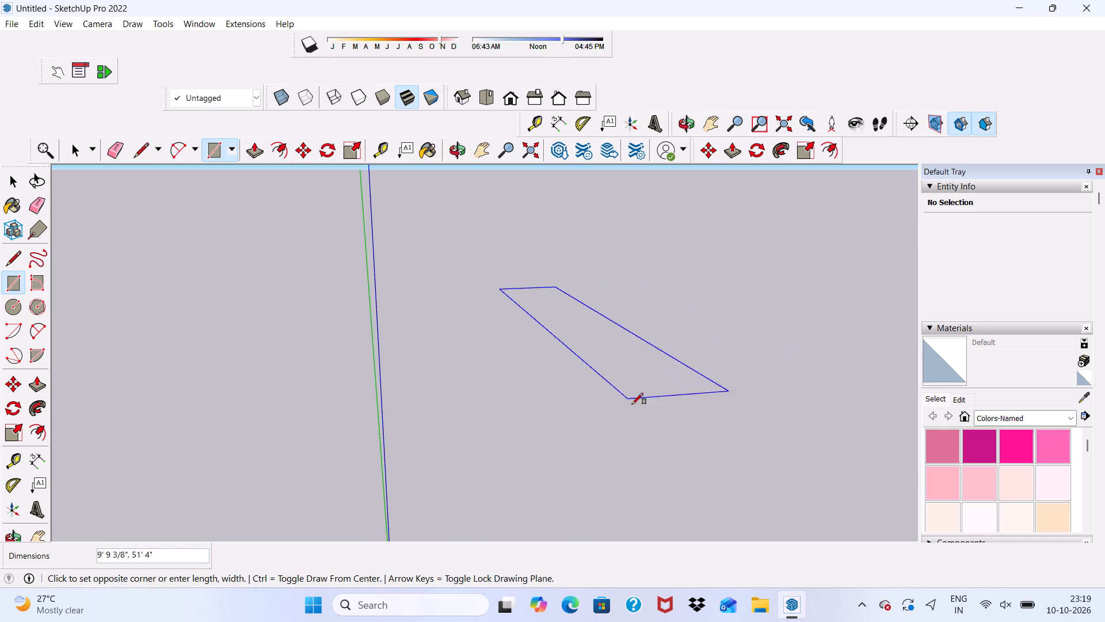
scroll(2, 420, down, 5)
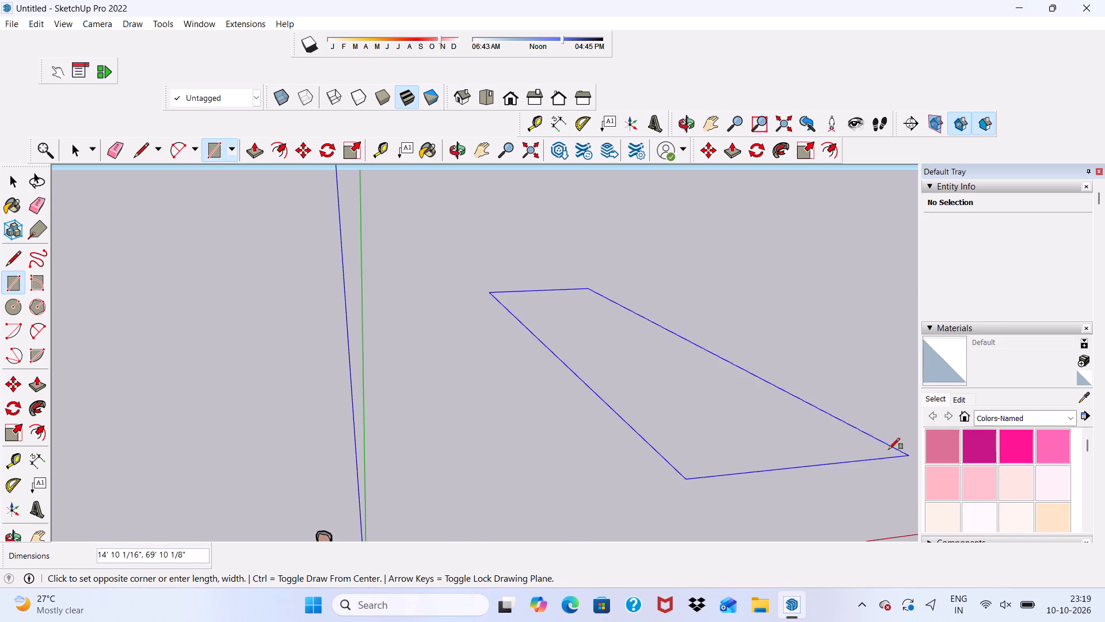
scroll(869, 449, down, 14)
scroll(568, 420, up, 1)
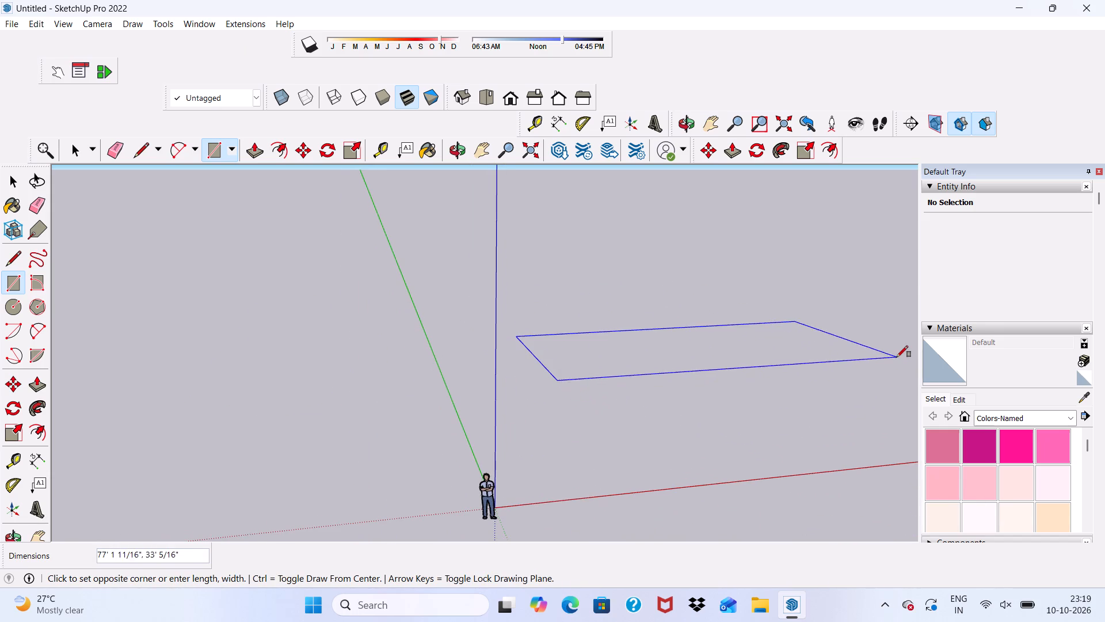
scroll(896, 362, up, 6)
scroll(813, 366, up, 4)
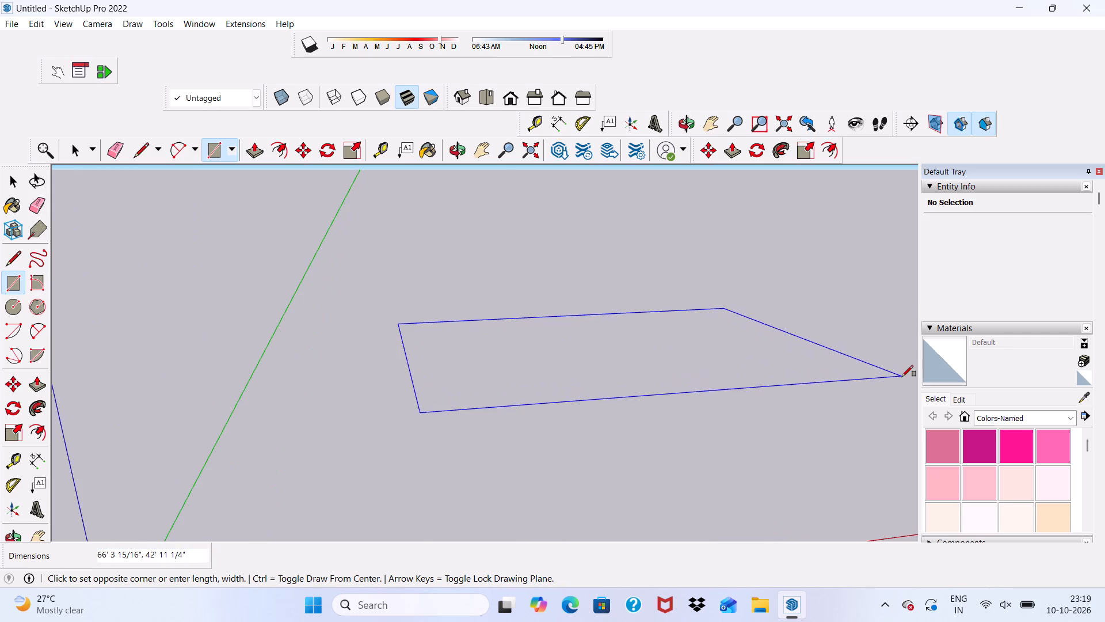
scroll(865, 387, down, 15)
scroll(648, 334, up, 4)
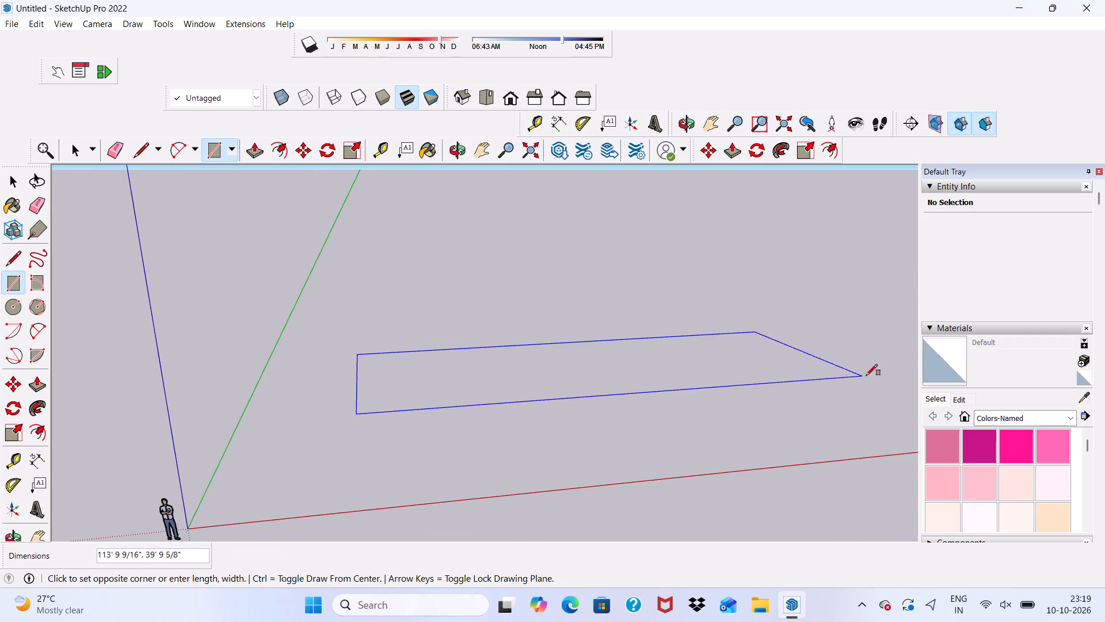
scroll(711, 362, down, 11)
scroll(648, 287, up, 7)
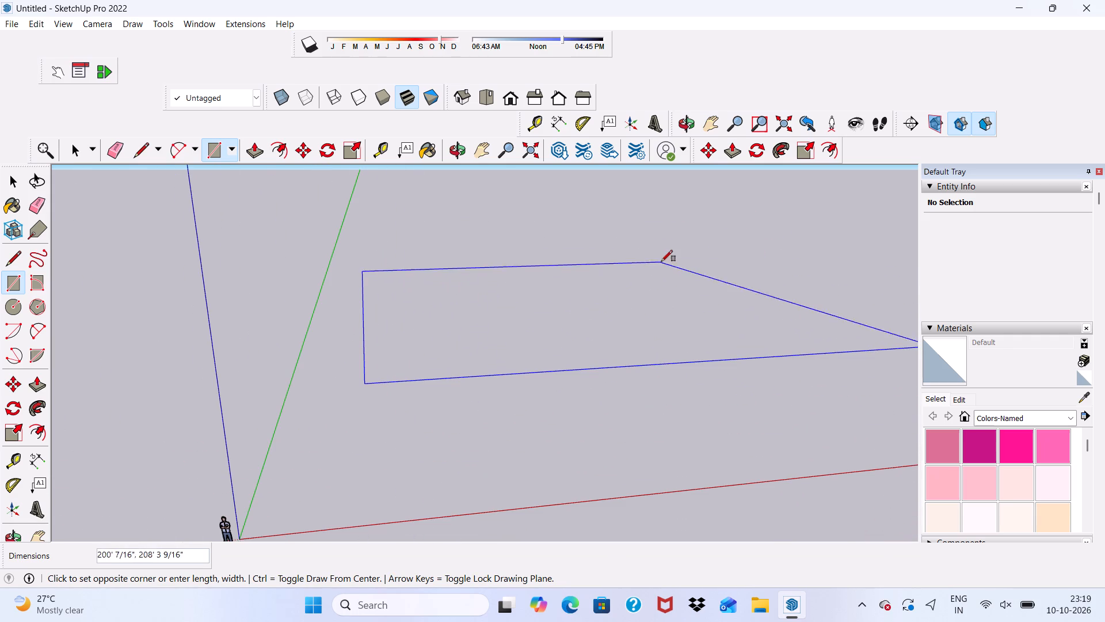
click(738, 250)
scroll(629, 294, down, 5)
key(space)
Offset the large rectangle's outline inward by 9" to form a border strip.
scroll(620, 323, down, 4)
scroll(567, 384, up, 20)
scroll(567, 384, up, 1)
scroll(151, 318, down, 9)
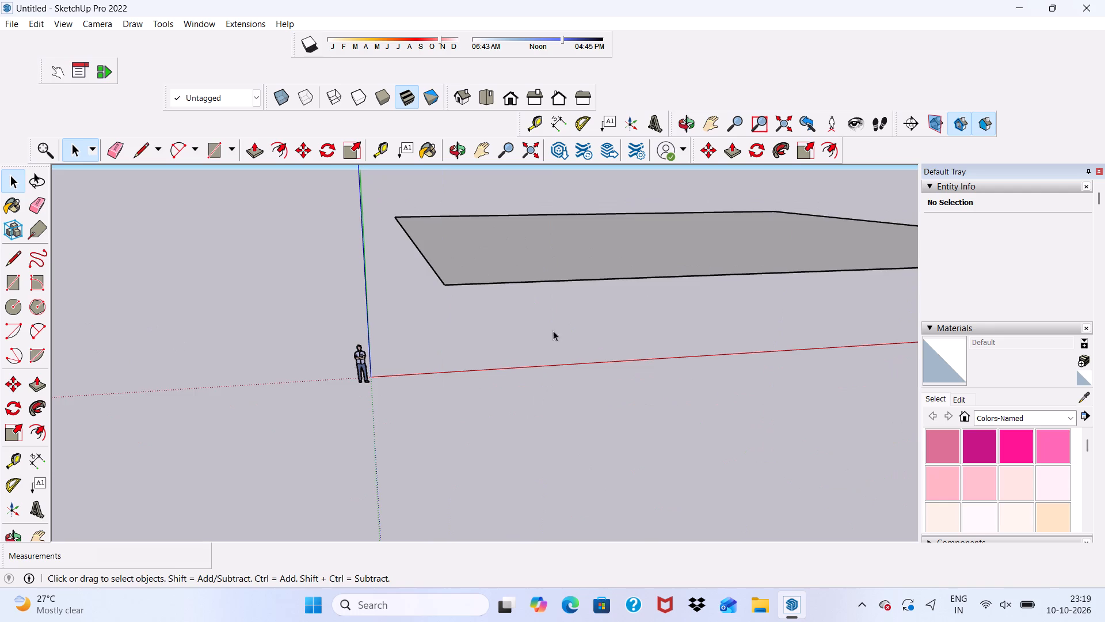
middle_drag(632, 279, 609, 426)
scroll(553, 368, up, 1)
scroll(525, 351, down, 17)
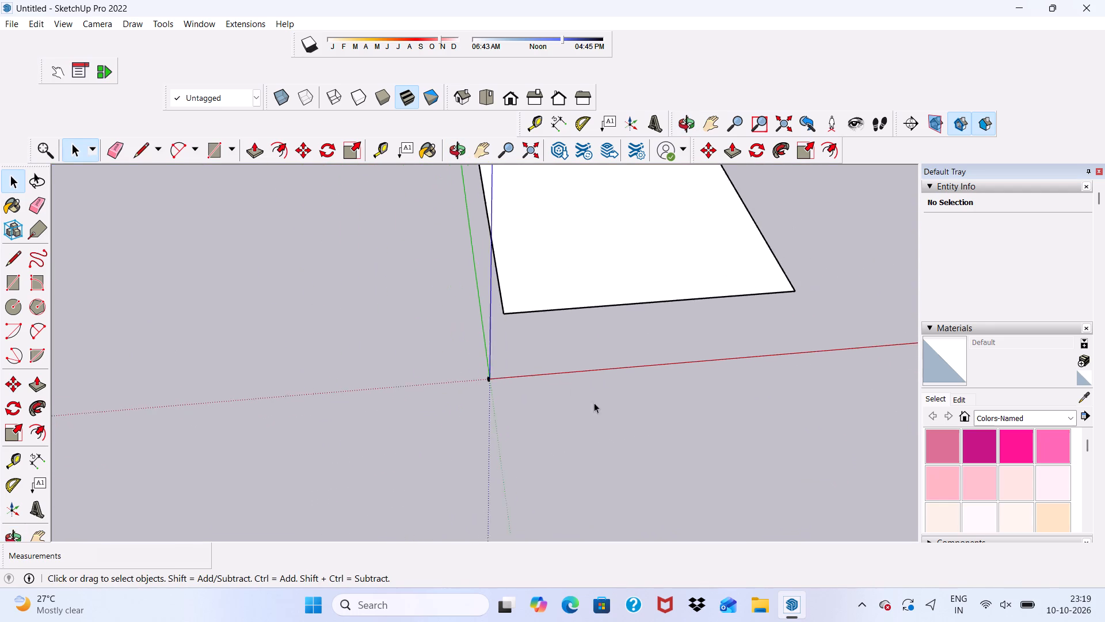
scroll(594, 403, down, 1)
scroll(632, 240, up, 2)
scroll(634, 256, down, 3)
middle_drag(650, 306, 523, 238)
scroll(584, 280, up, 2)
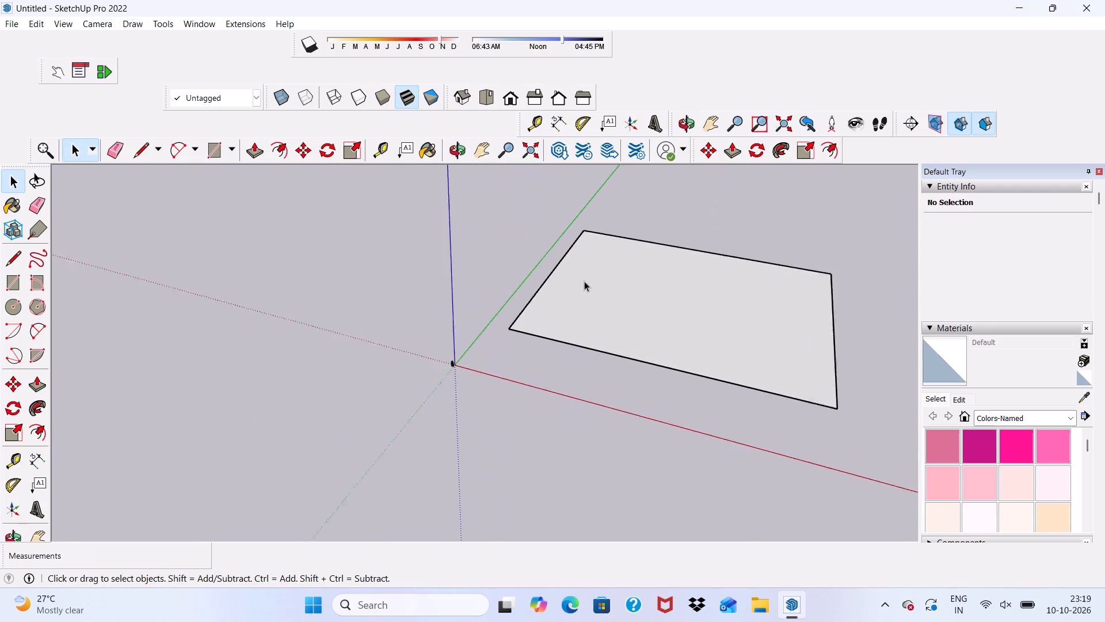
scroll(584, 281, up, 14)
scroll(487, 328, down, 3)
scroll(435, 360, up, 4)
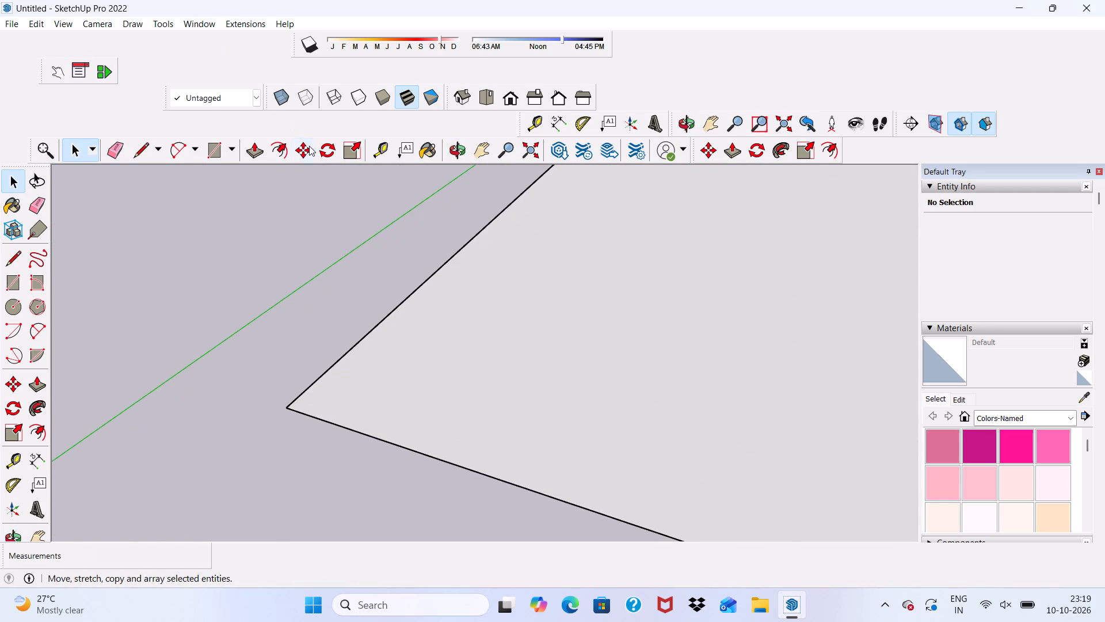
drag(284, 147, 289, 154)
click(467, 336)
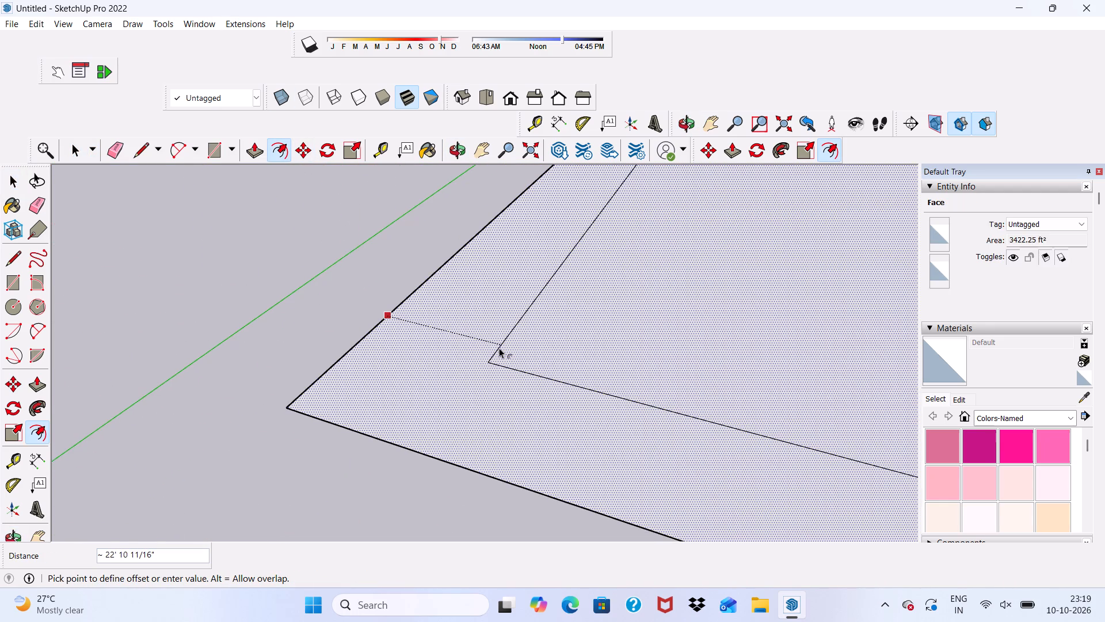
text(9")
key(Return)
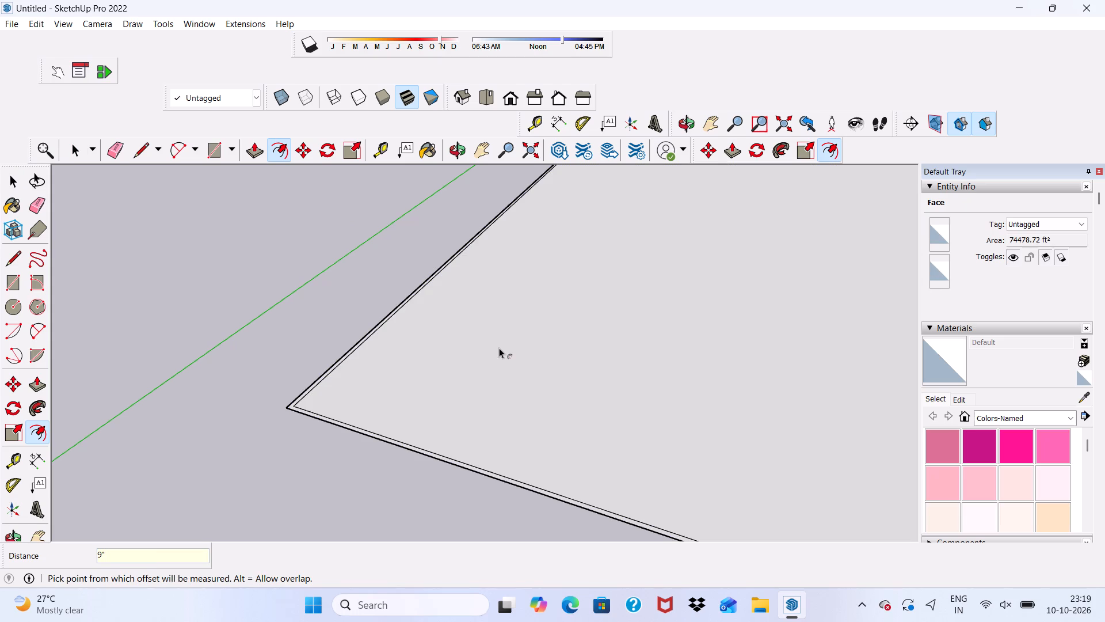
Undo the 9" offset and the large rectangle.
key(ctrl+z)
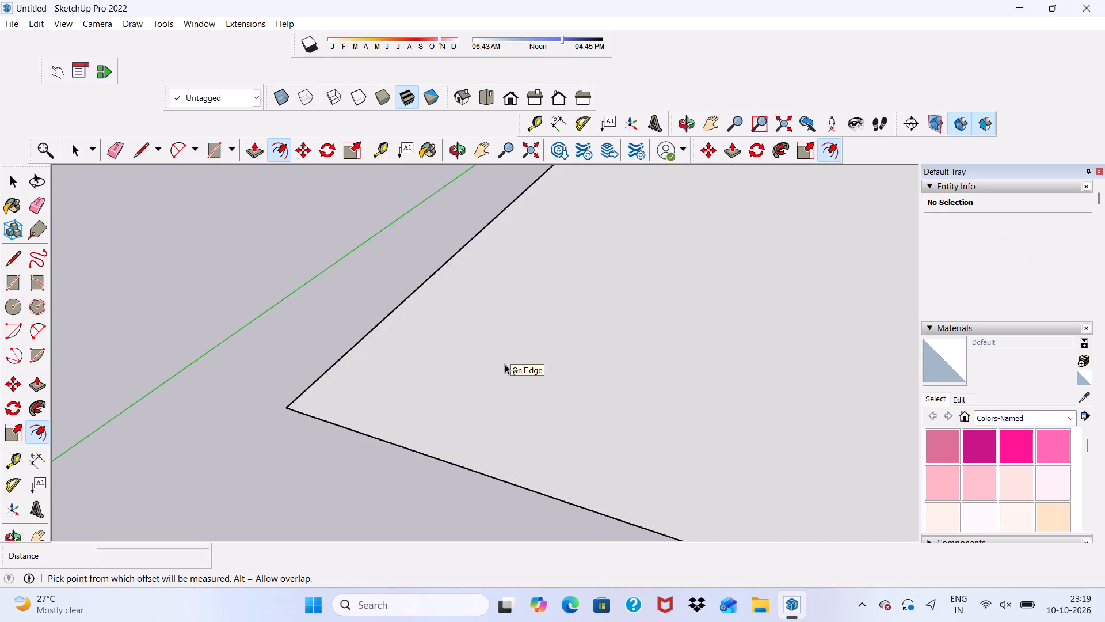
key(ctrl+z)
Set the standard front view and frame the scale figure and origin closely from a slightly raised angle.
click(517, 101)
scroll(466, 267, down, 6)
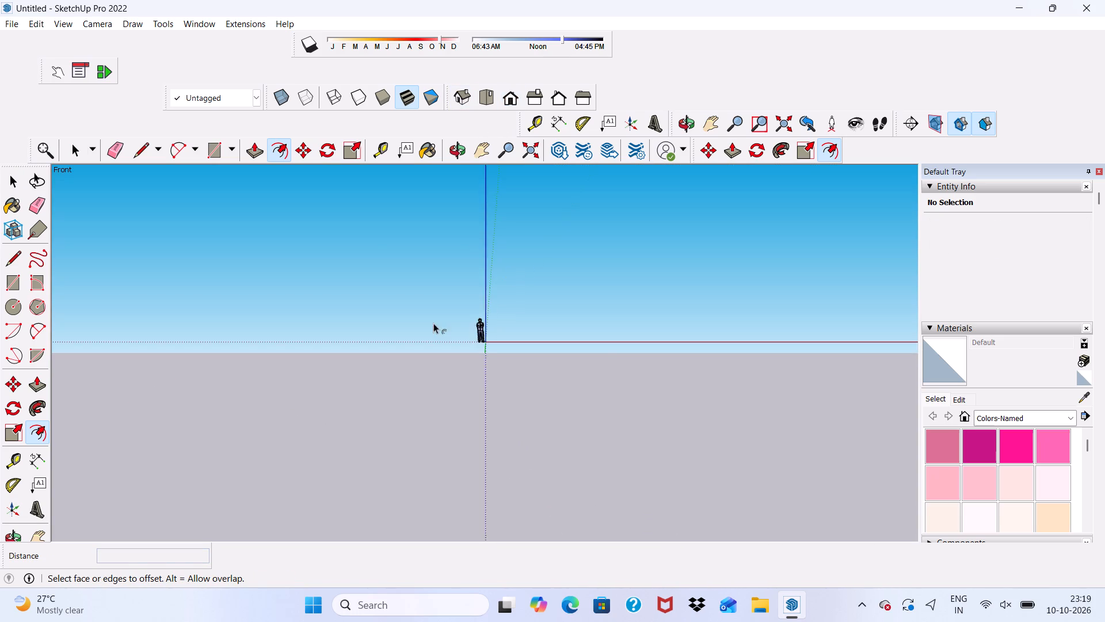
scroll(601, 352, up, 20)
scroll(601, 352, up, 4)
middle_drag(569, 337, 574, 339)
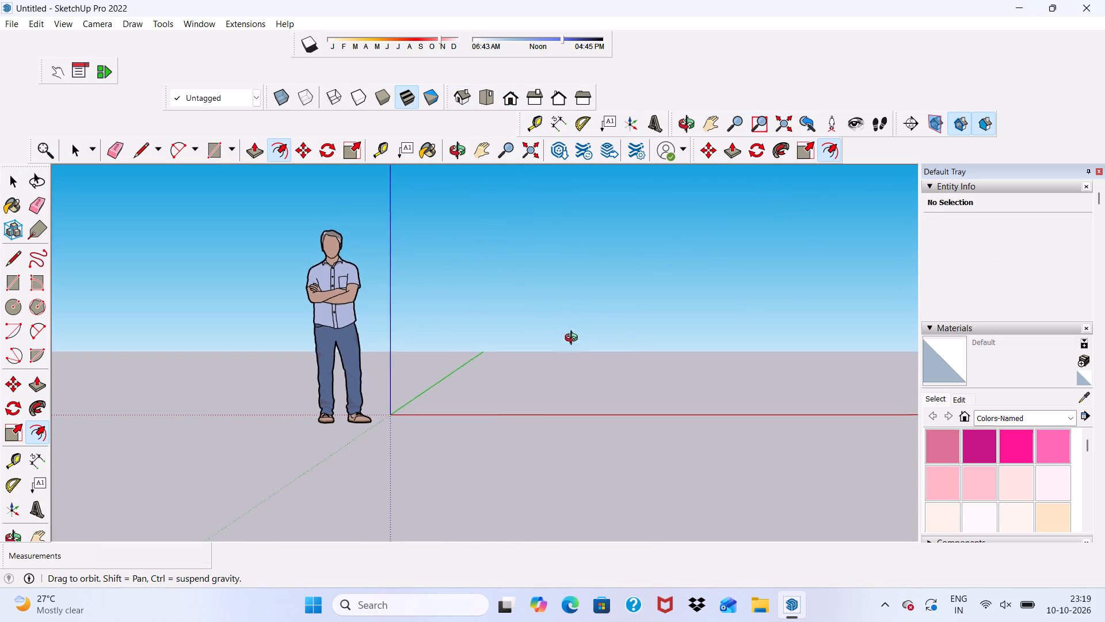
middle_drag(574, 339, 628, 404)
key(space)
scroll(466, 317, up, 4)
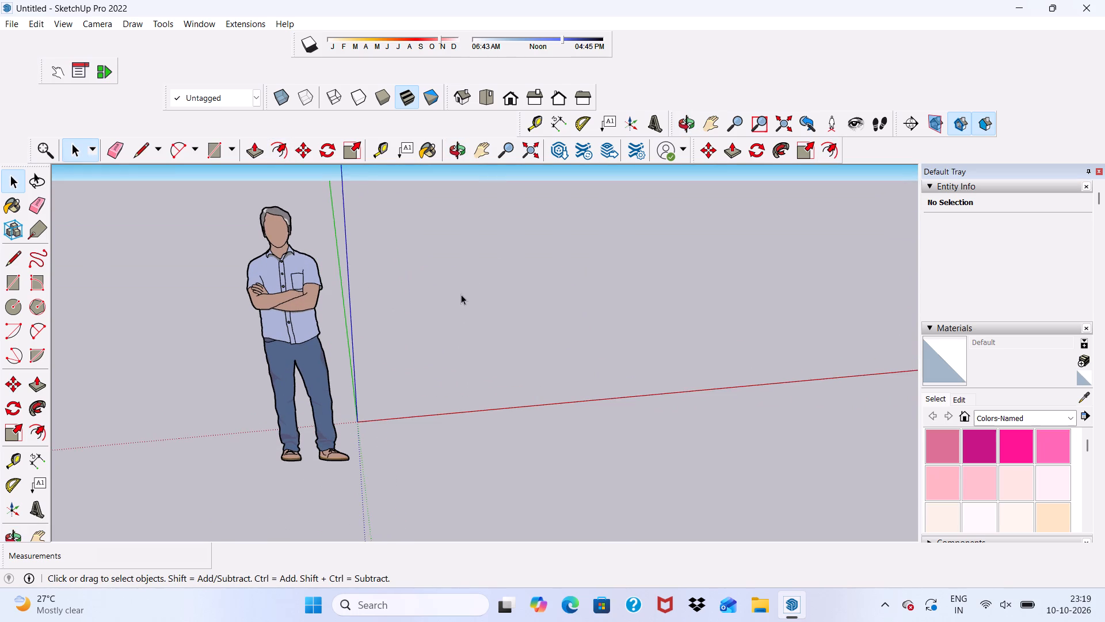
middle_drag(494, 245, 439, 213)
scroll(706, 248, up, 3)
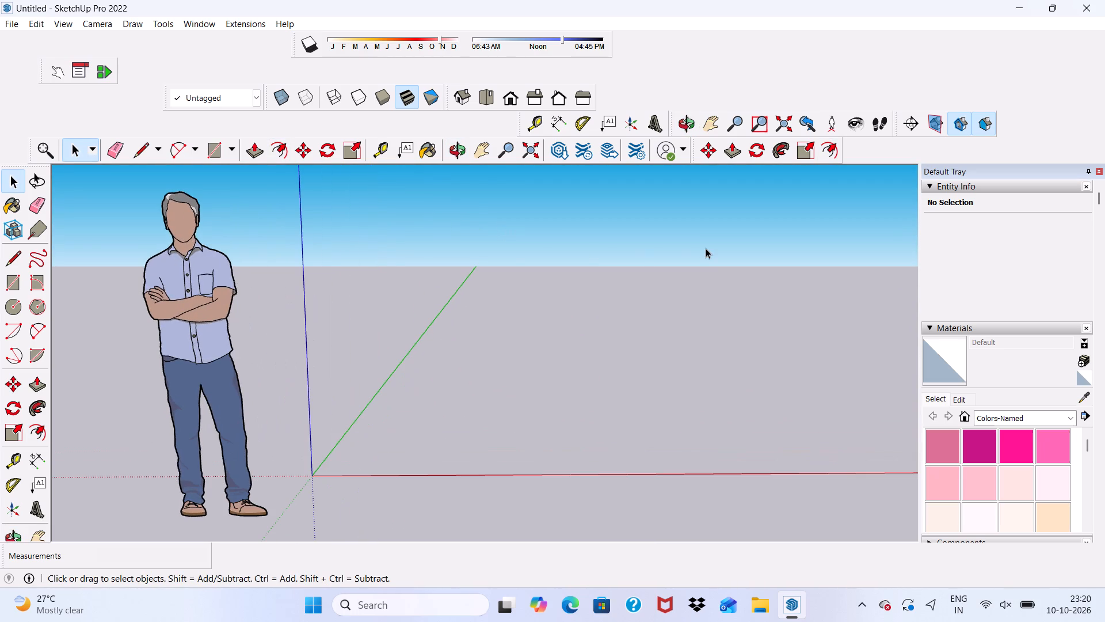
Draw a freehand ground rectangle about 34'7" by 41'1", clear of the axes between the positive red and green directions.
click(211, 150)
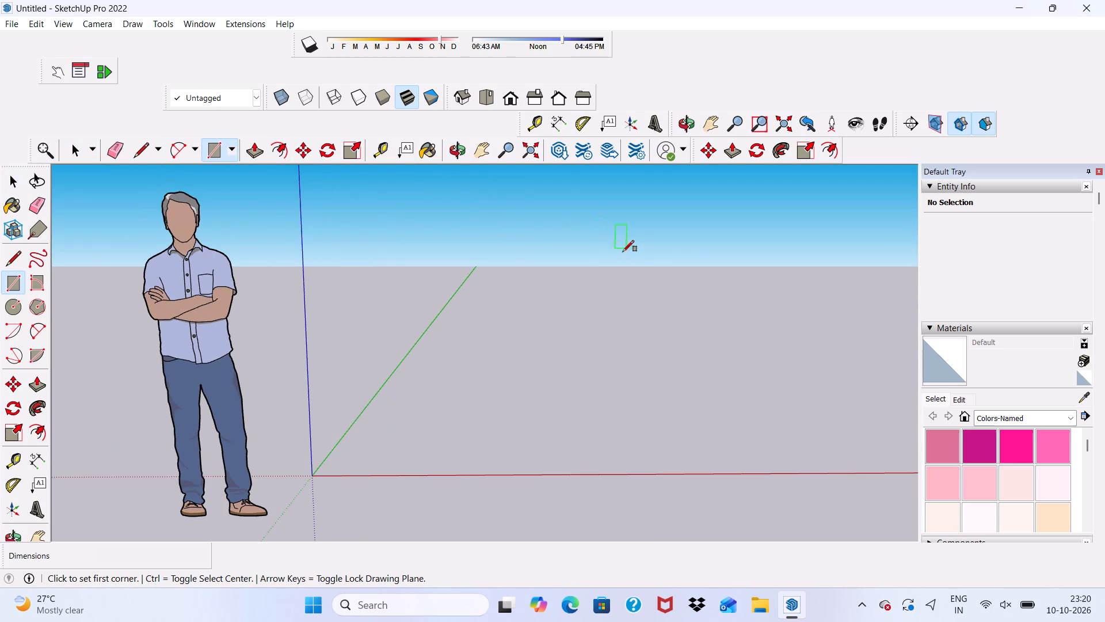
scroll(612, 294, up, 3)
middle_drag(609, 299, 627, 343)
middle_drag(624, 340, 624, 339)
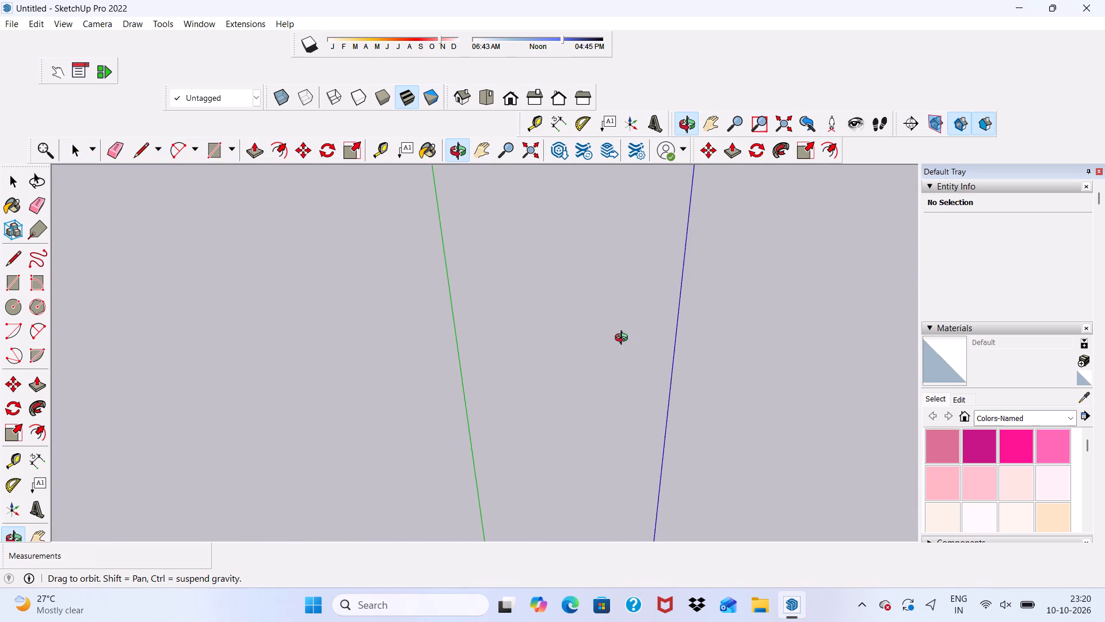
middle_drag(624, 339, 569, 302)
scroll(573, 305, down, 12)
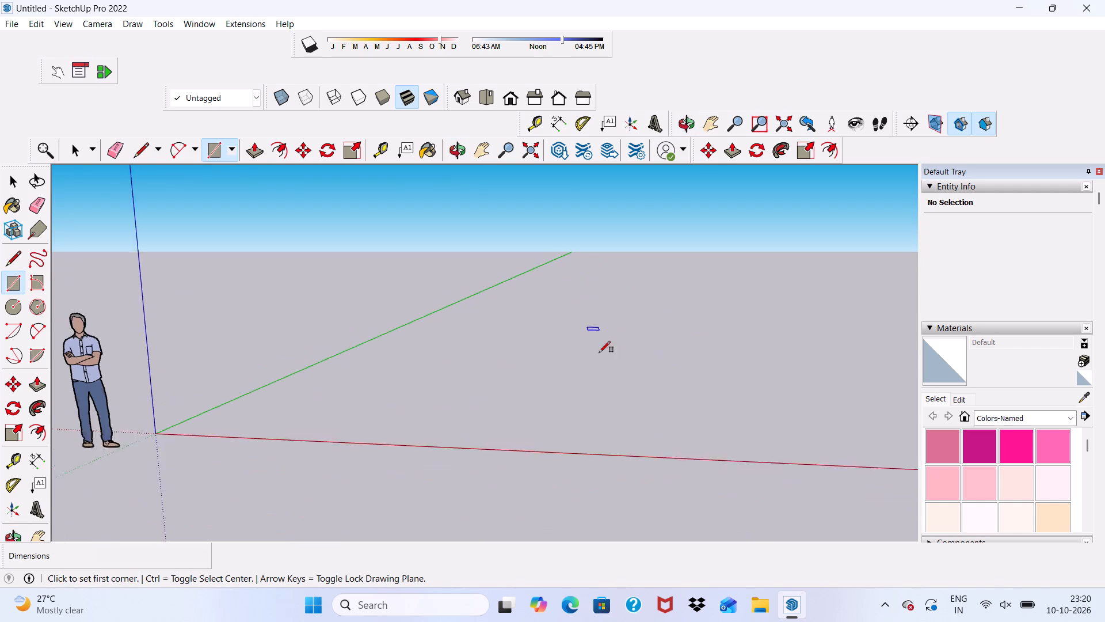
scroll(599, 352, down, 1)
scroll(576, 303, up, 4)
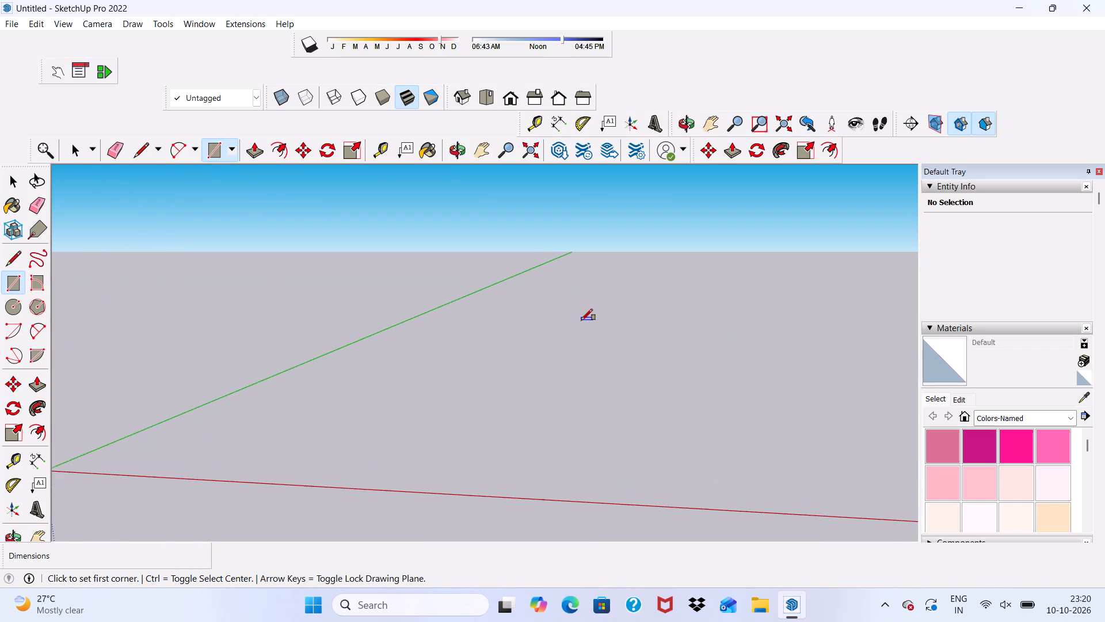
click(572, 323)
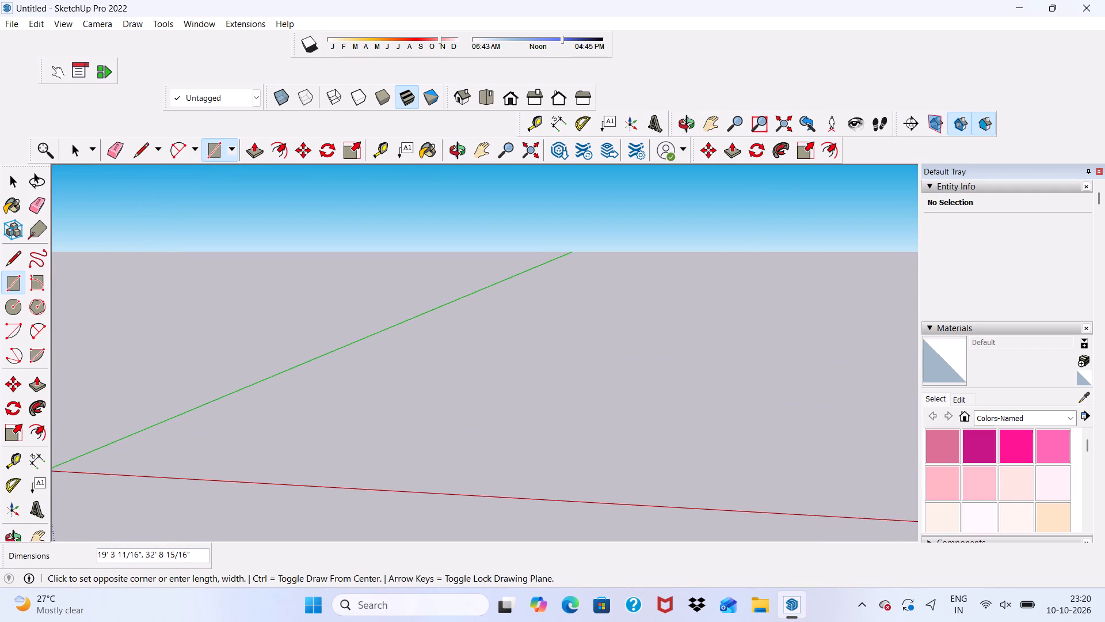
scroll(703, 355, down, 3)
scroll(825, 357, up, 2)
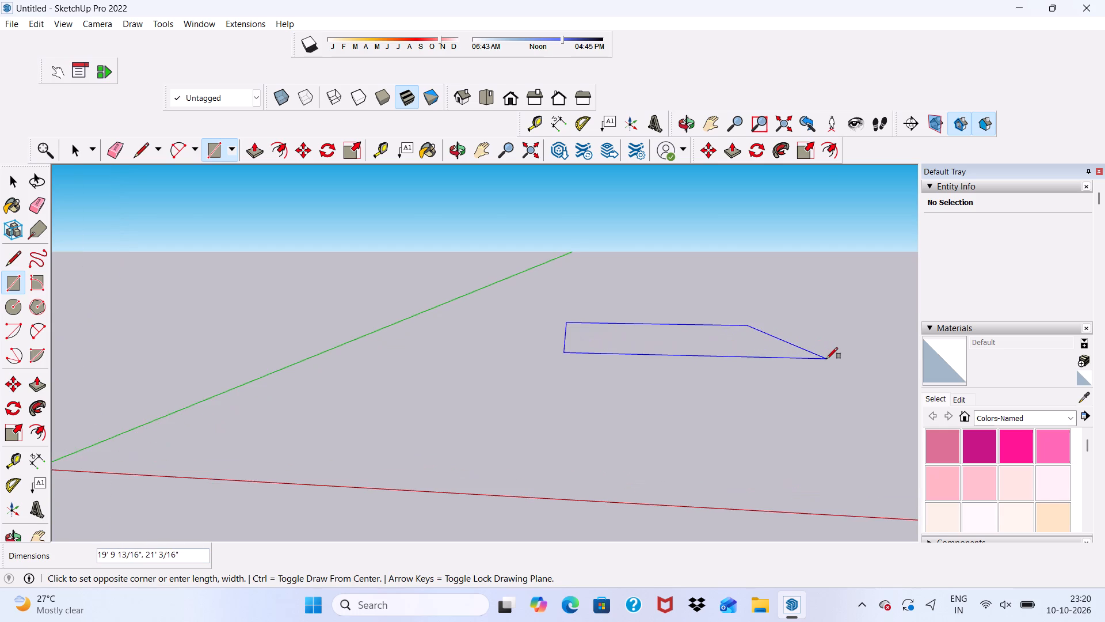
scroll(826, 359, up, 2)
scroll(623, 333, down, 4)
scroll(443, 313, down, 3)
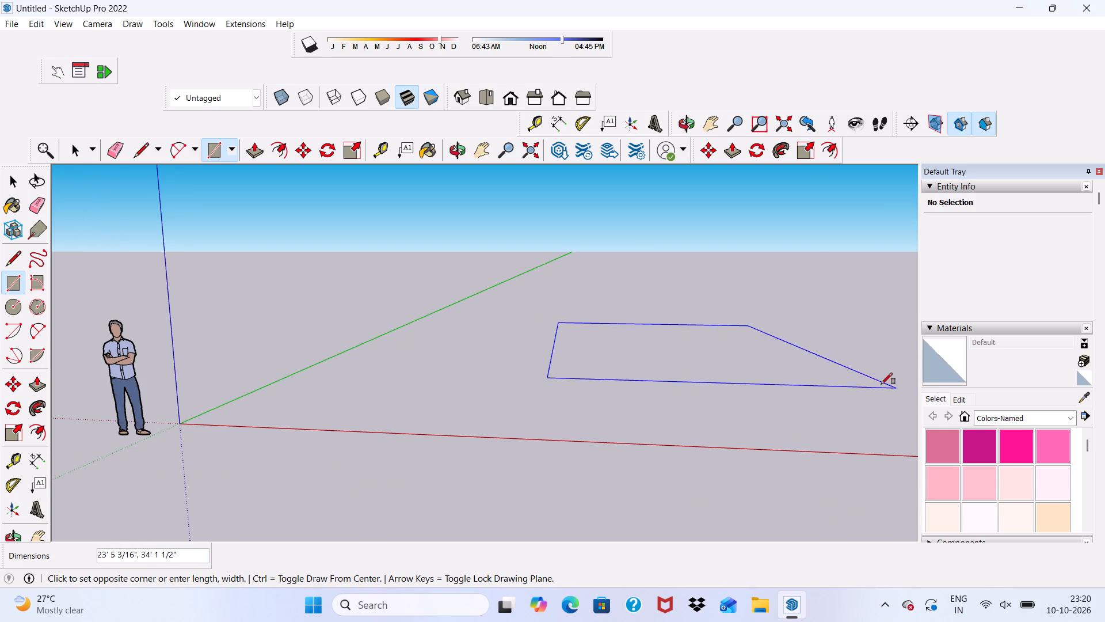
scroll(664, 329, down, 3)
scroll(822, 322, up, 2)
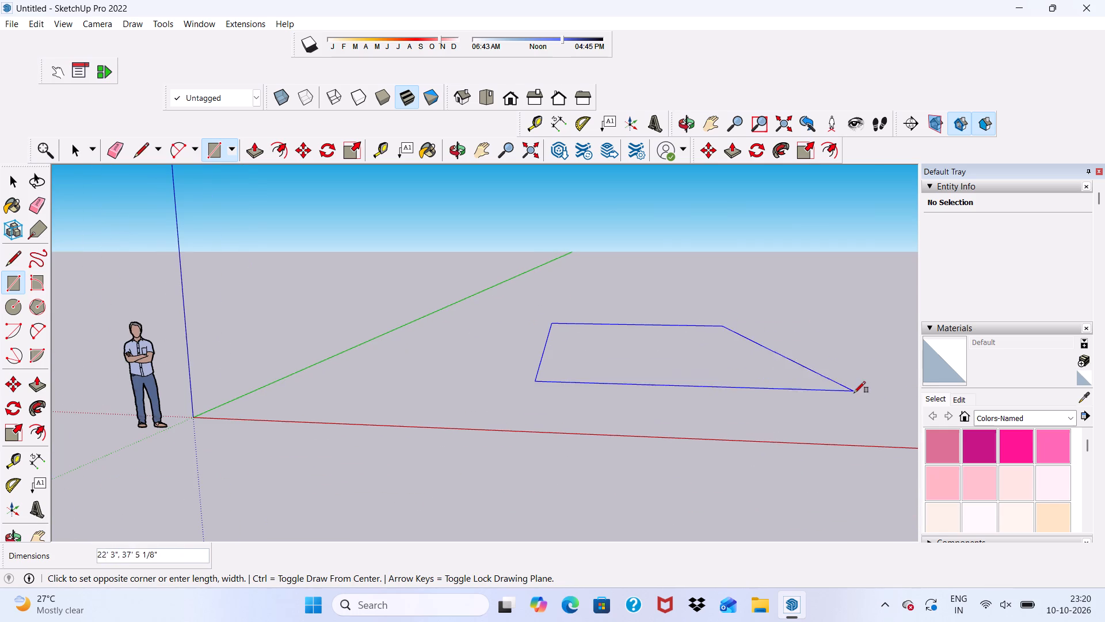
scroll(798, 374, down, 4)
scroll(498, 345, down, 5)
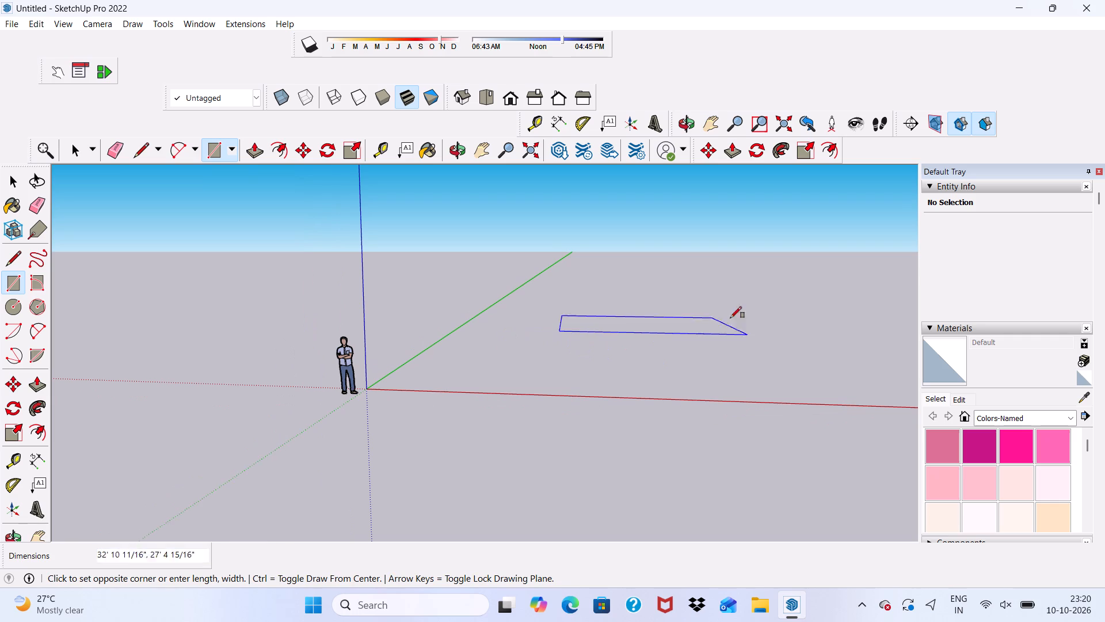
scroll(832, 337, up, 4)
scroll(824, 345, down, 2)
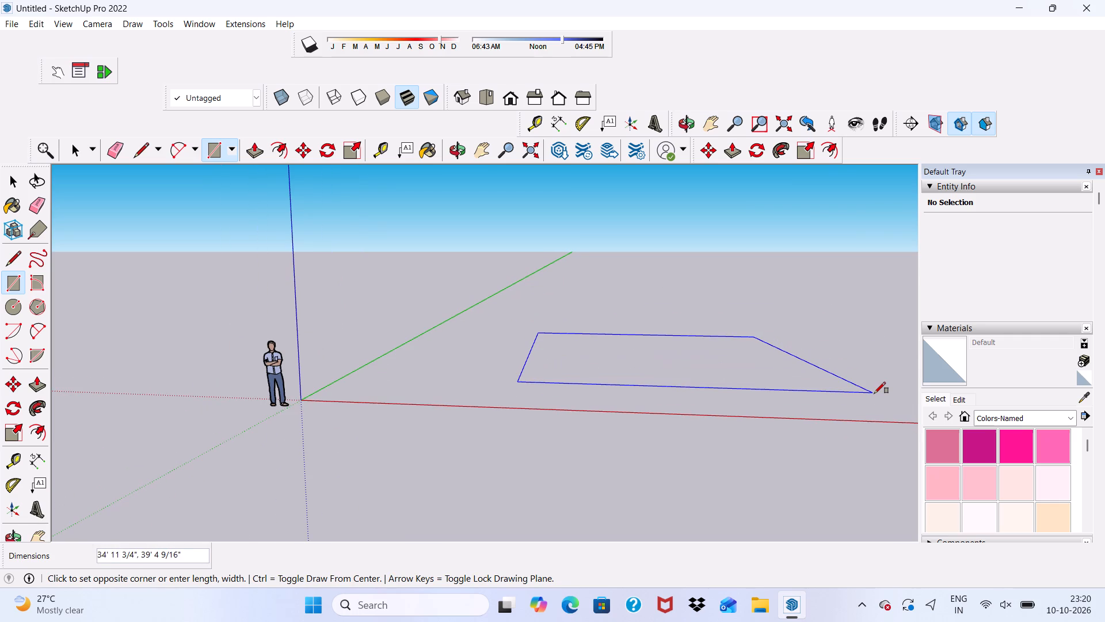
click(877, 397)
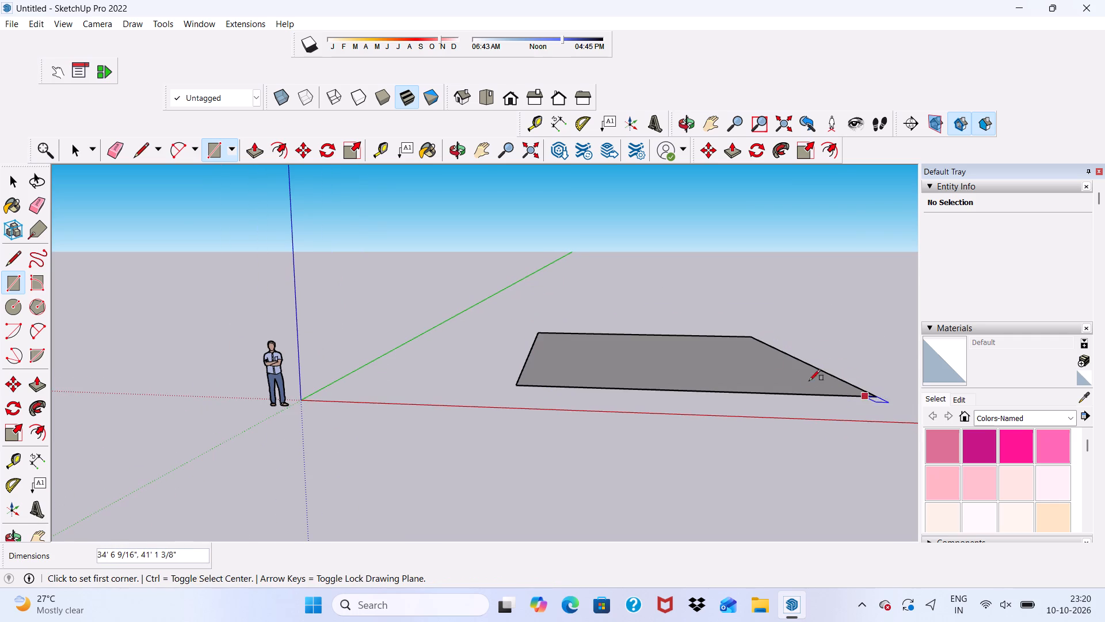
key(space)
Offset the rectangle's outline inward by 9" to form the wall strip.
scroll(620, 298, up, 2)
scroll(495, 273, down, 4)
middle_drag(517, 328, 543, 462)
scroll(543, 430, up, 1)
scroll(496, 382, down, 3)
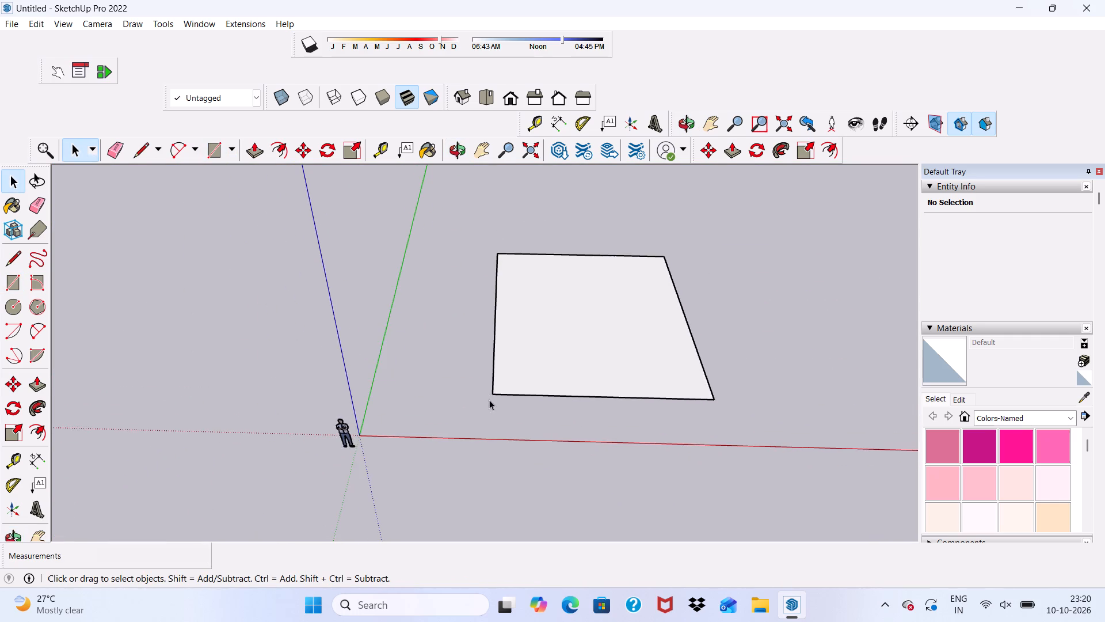
scroll(524, 381, up, 4)
scroll(490, 401, down, 1)
middle_drag(490, 401, 490, 333)
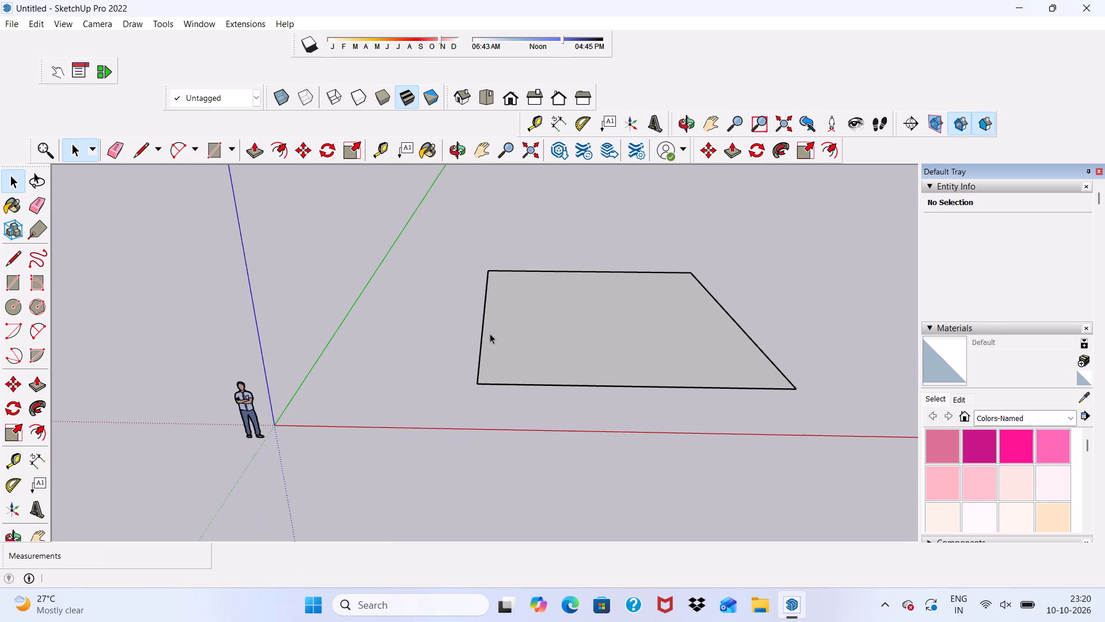
scroll(571, 343, up, 4)
scroll(382, 337, up, 2)
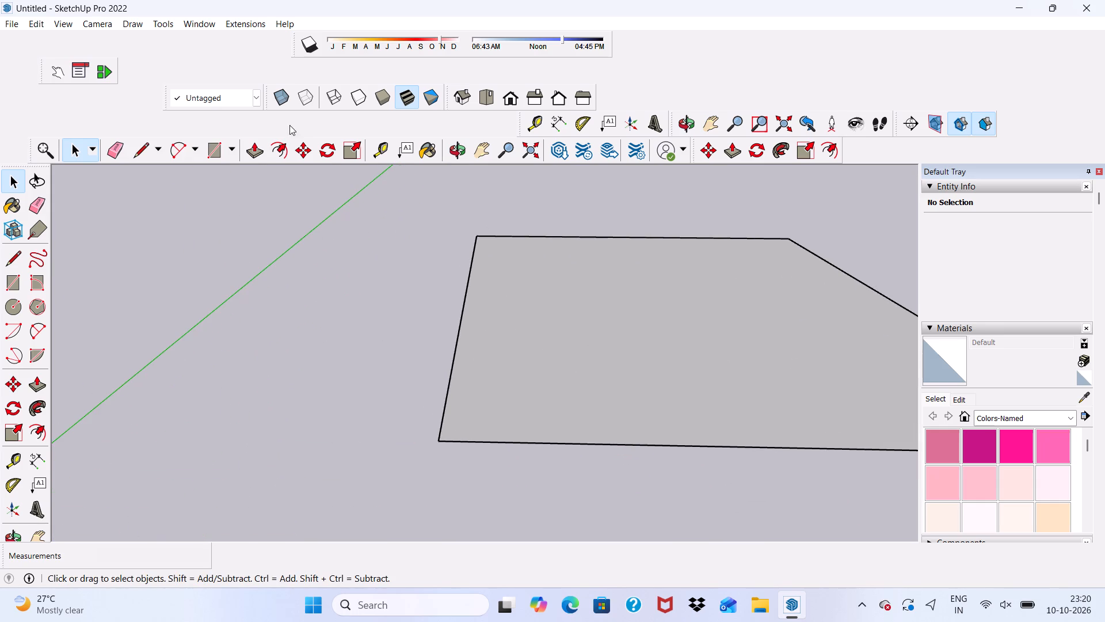
click(280, 146)
click(500, 344)
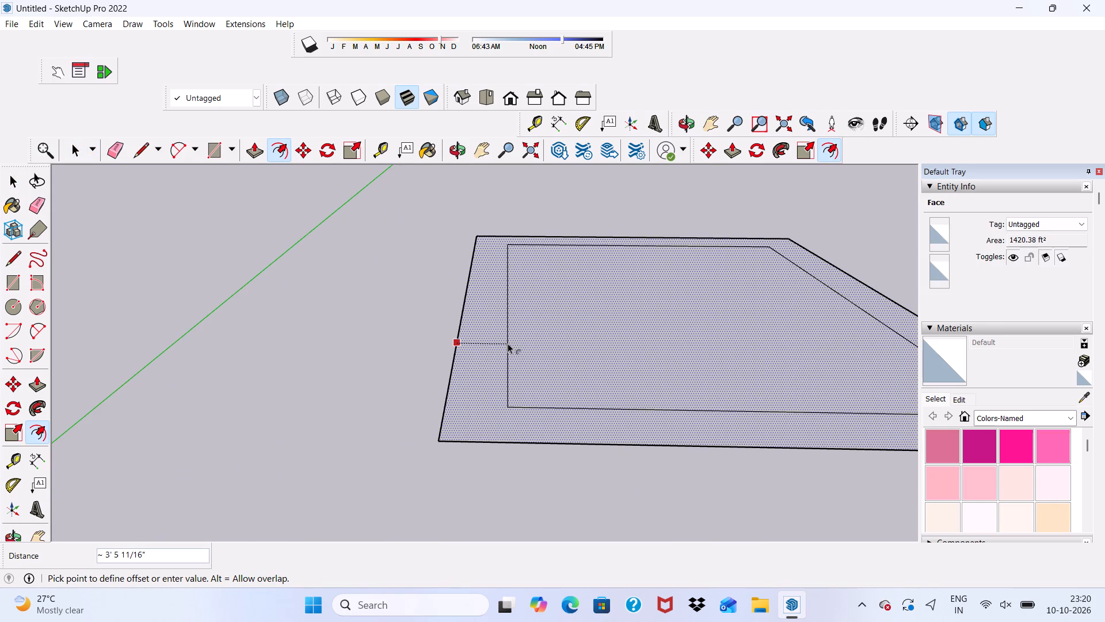
text(9")
key(Return)
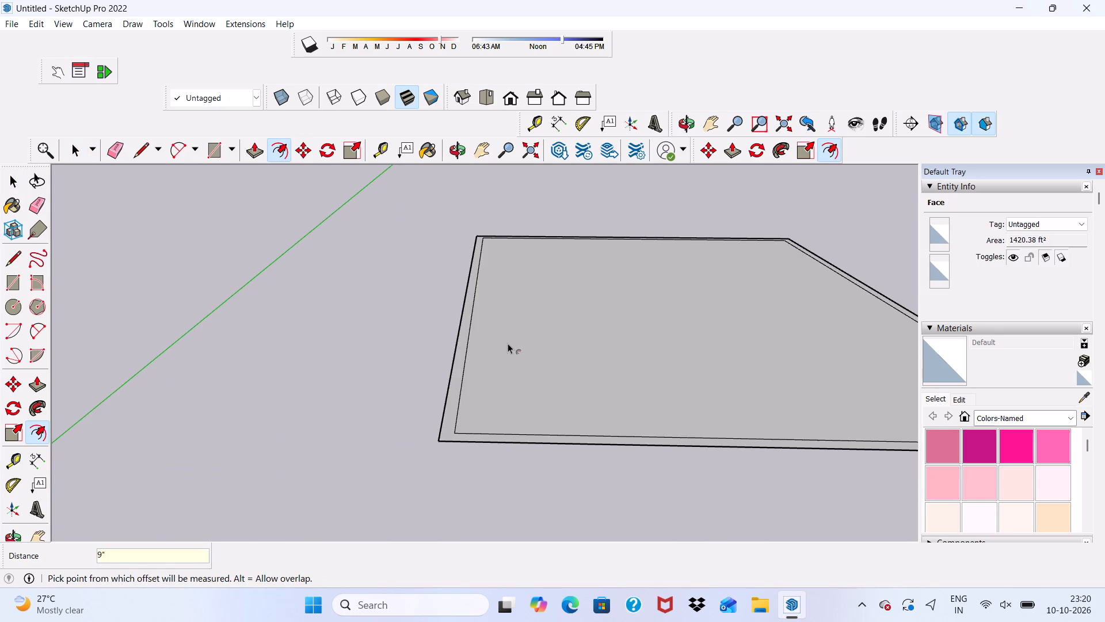
key(space)
Draw a 9" line across the wall strip from the inner front corner nearest the origin to the outer front edge.
scroll(451, 284, down, 4)
scroll(409, 333, down, 4)
scroll(477, 353, up, 5)
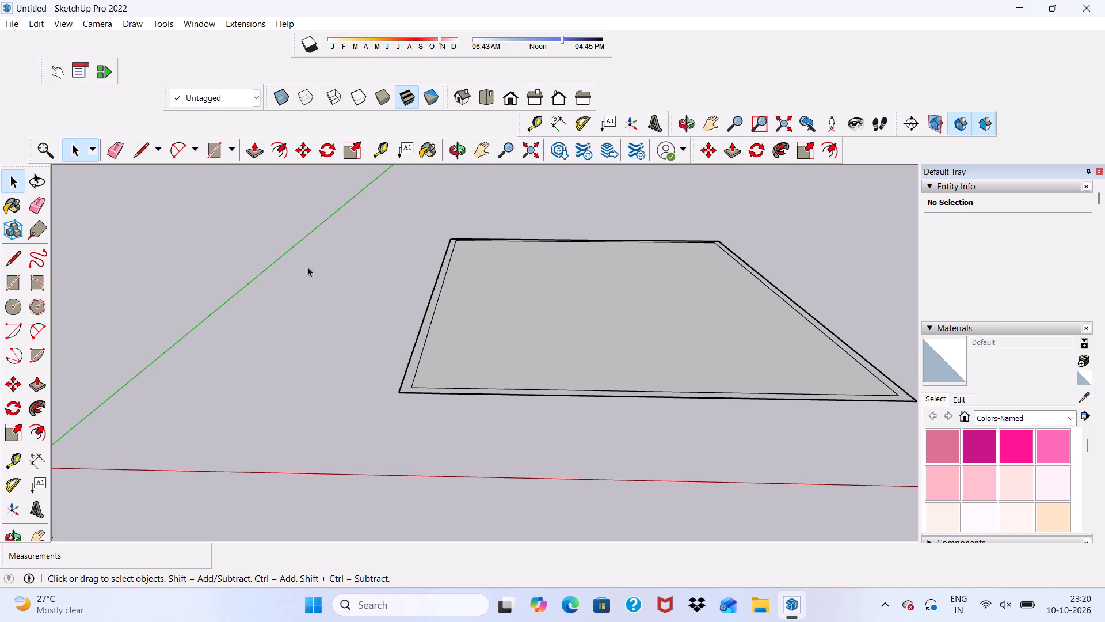
click(148, 146)
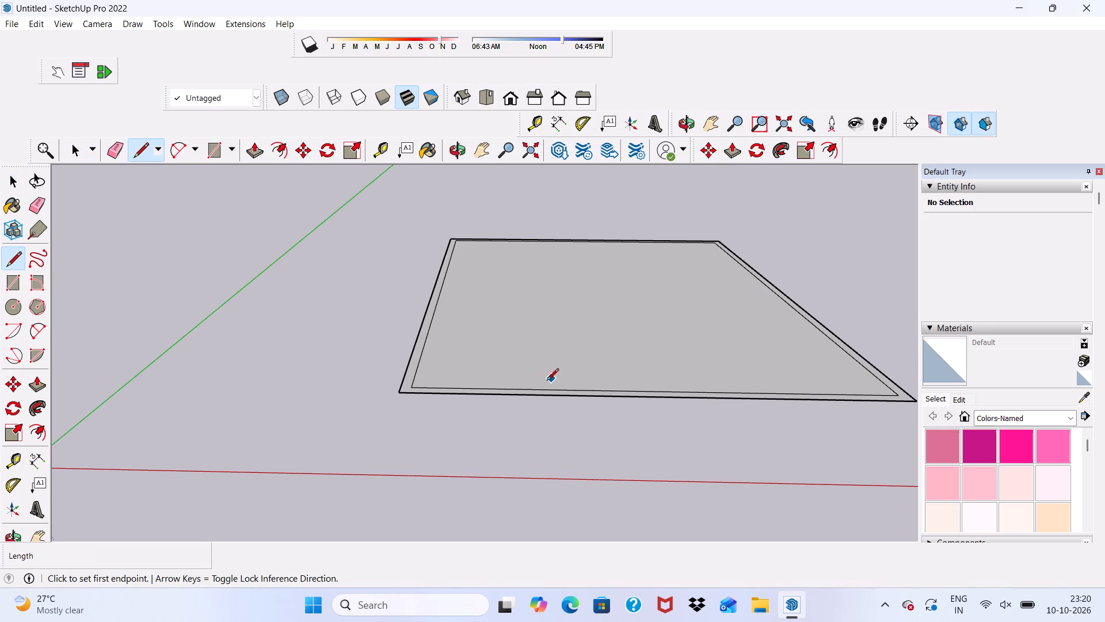
scroll(474, 385, up, 3)
scroll(367, 415, up, 9)
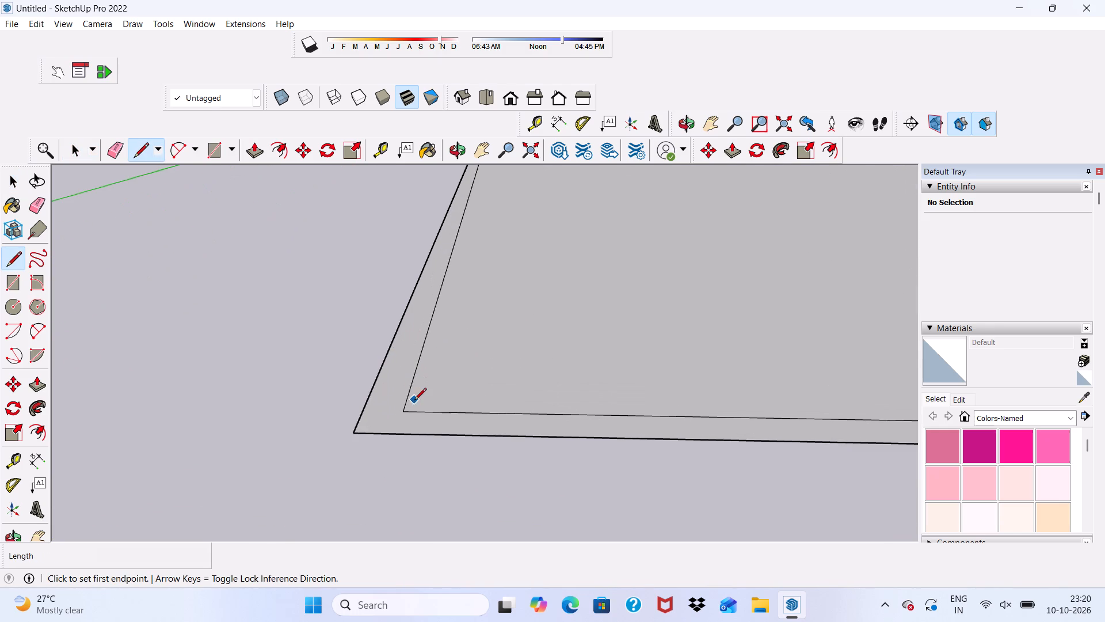
scroll(414, 404, up, 9)
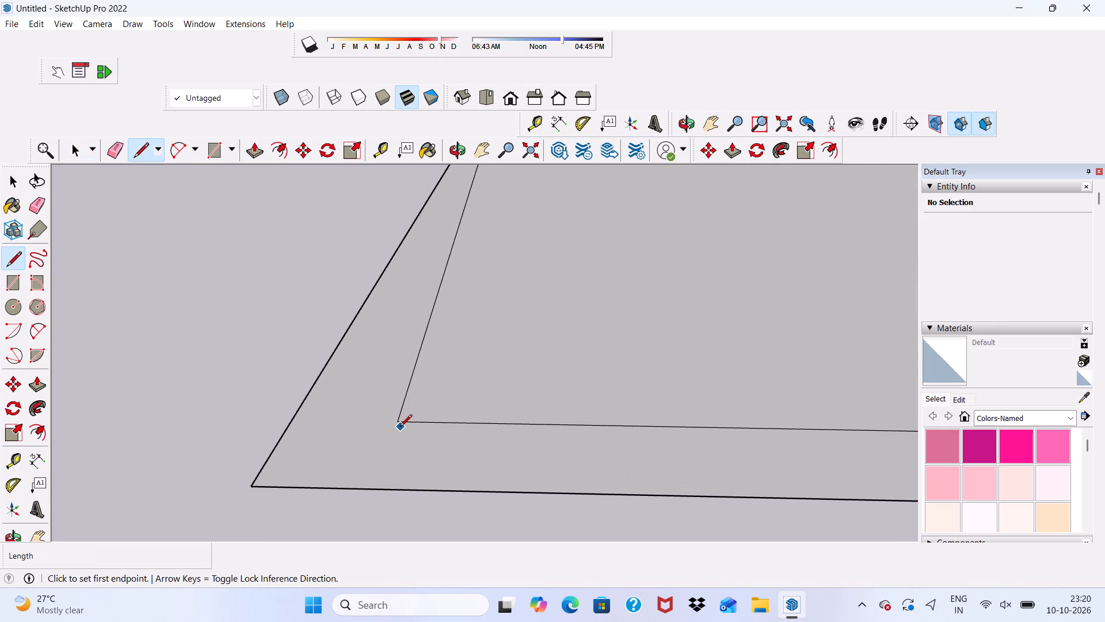
click(398, 423)
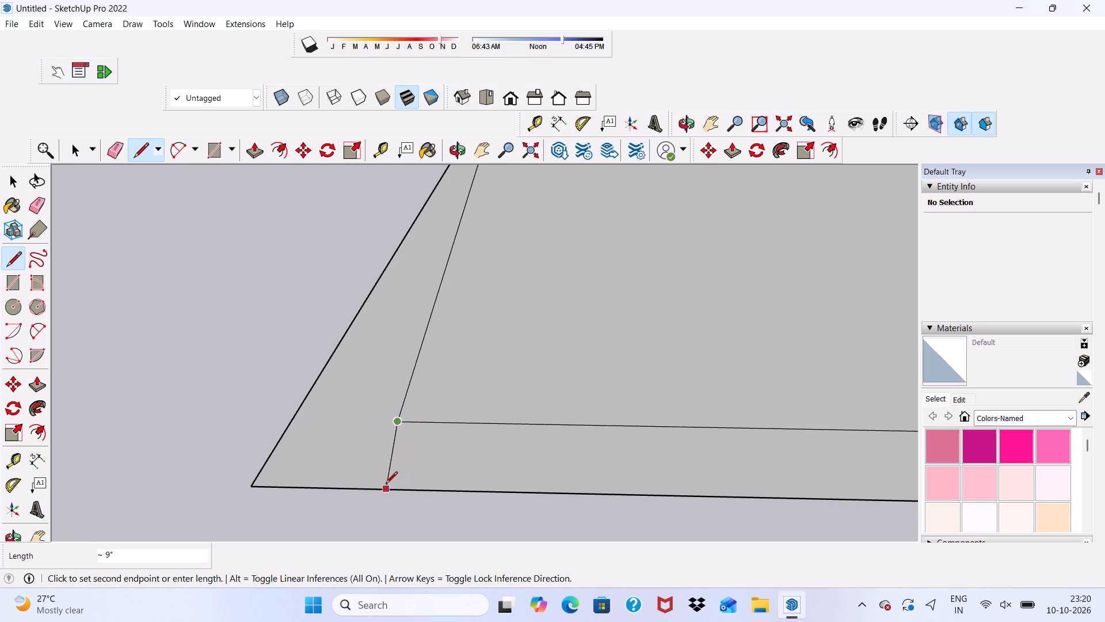
click(380, 491)
Draw a matching 9" line from the other inner front corner to the outer front edge, separating the front strip.
scroll(323, 416, down, 6)
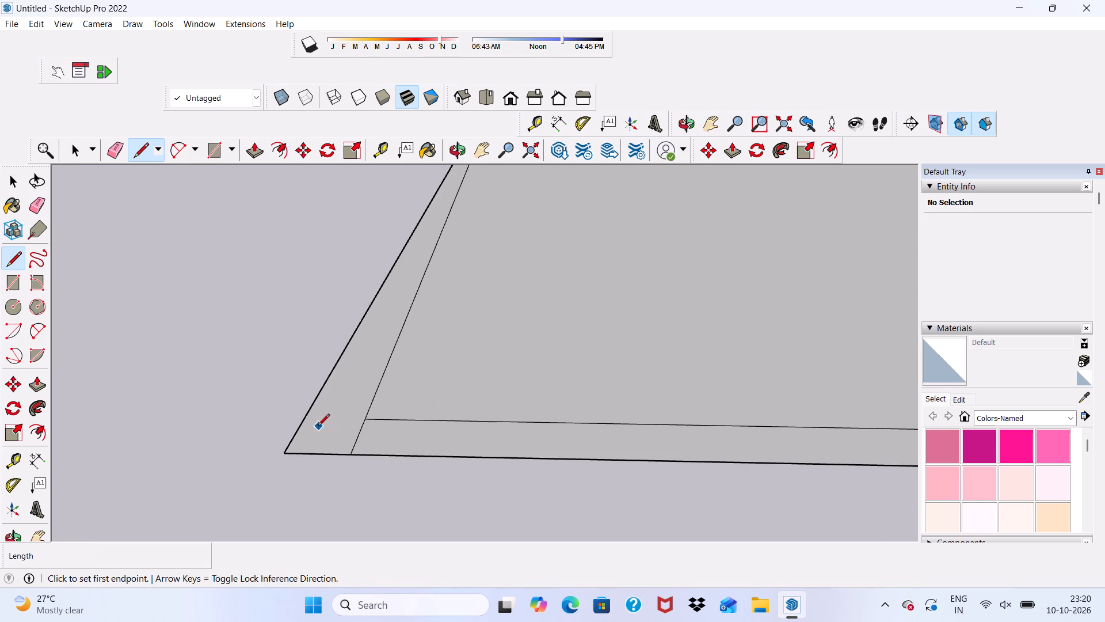
scroll(313, 424, down, 12)
scroll(403, 388, down, 13)
scroll(759, 418, up, 2)
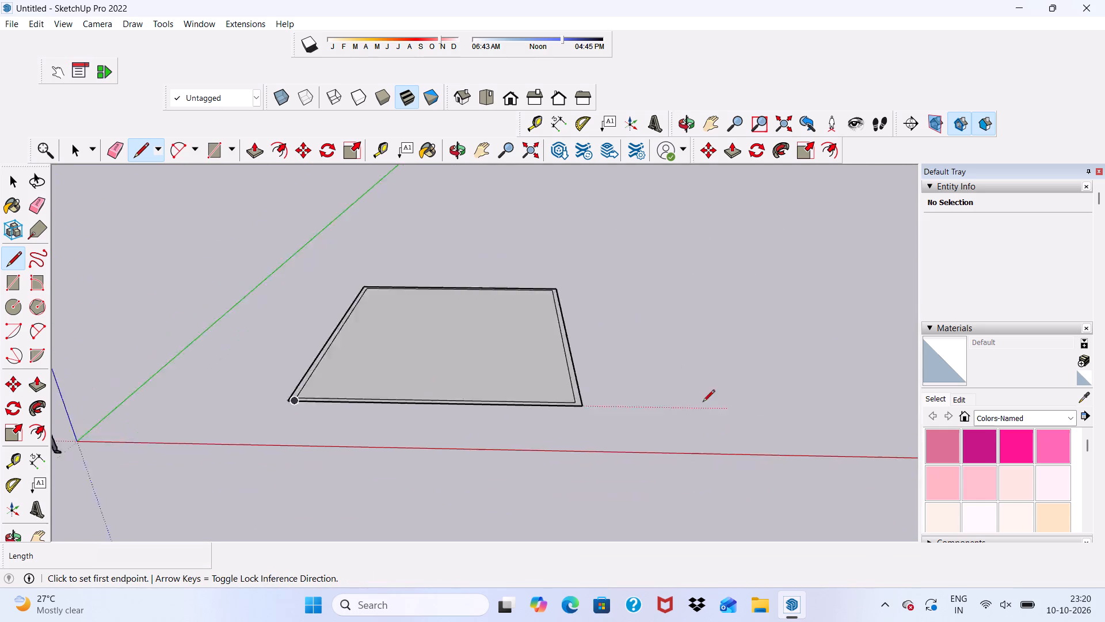
scroll(703, 403, up, 20)
scroll(703, 403, up, 5)
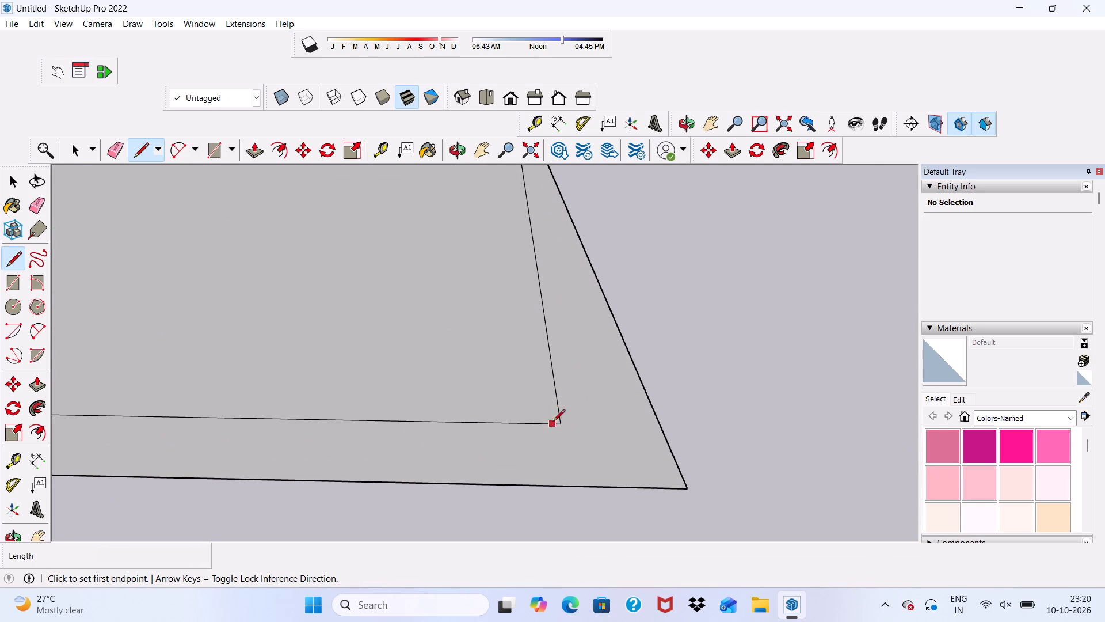
click(563, 427)
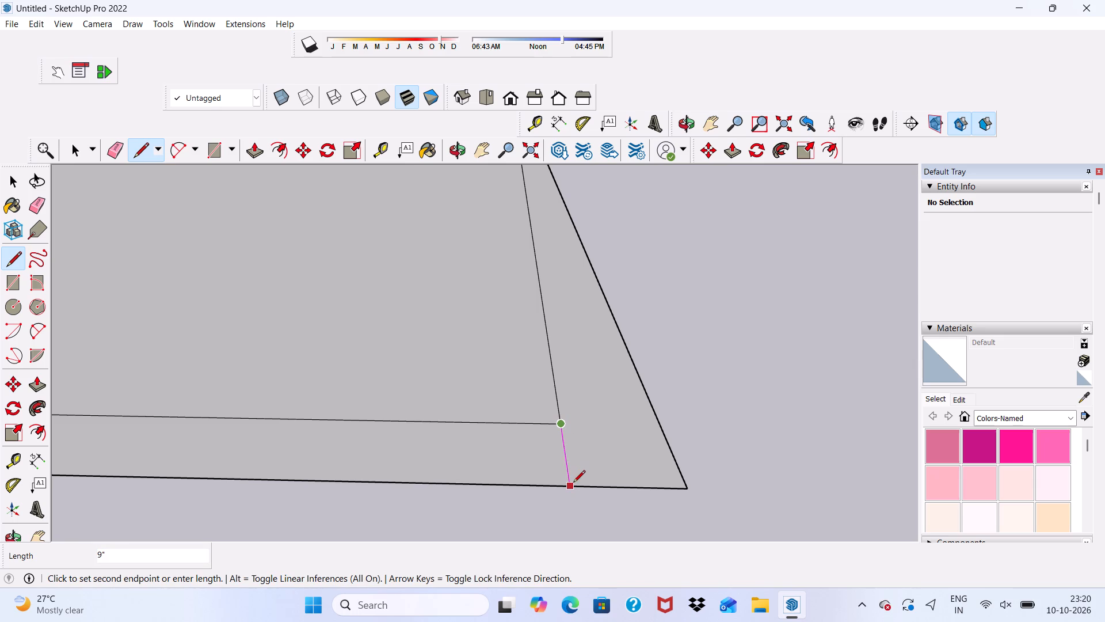
click(570, 484)
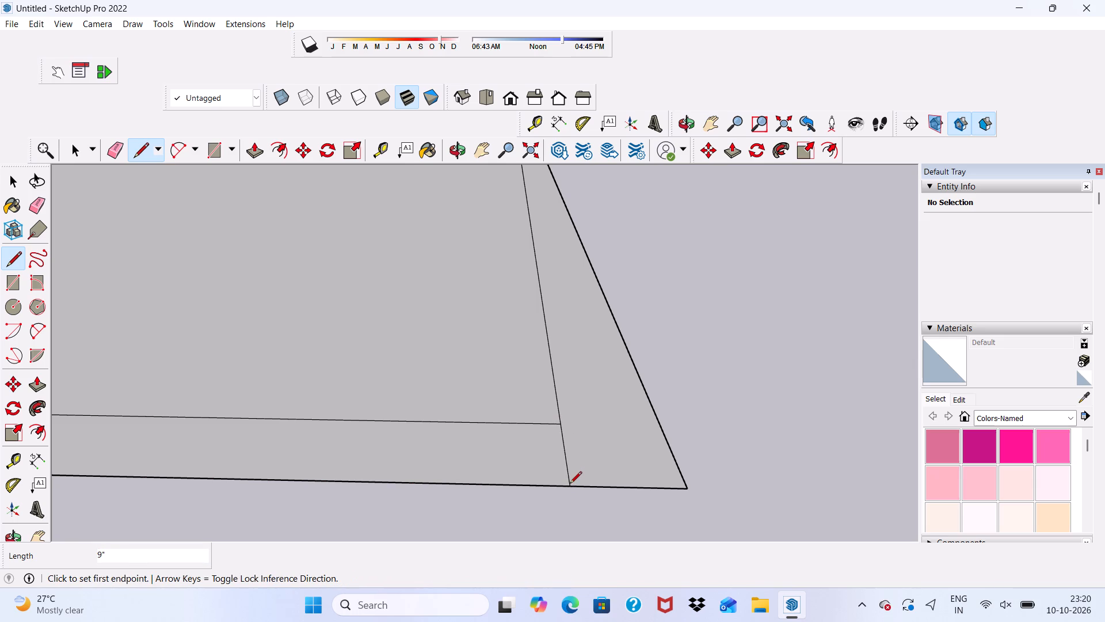
key(space)
Push/Pull the U-shaped strip along the back and both sides up 10', leaving the front open.
click(608, 429)
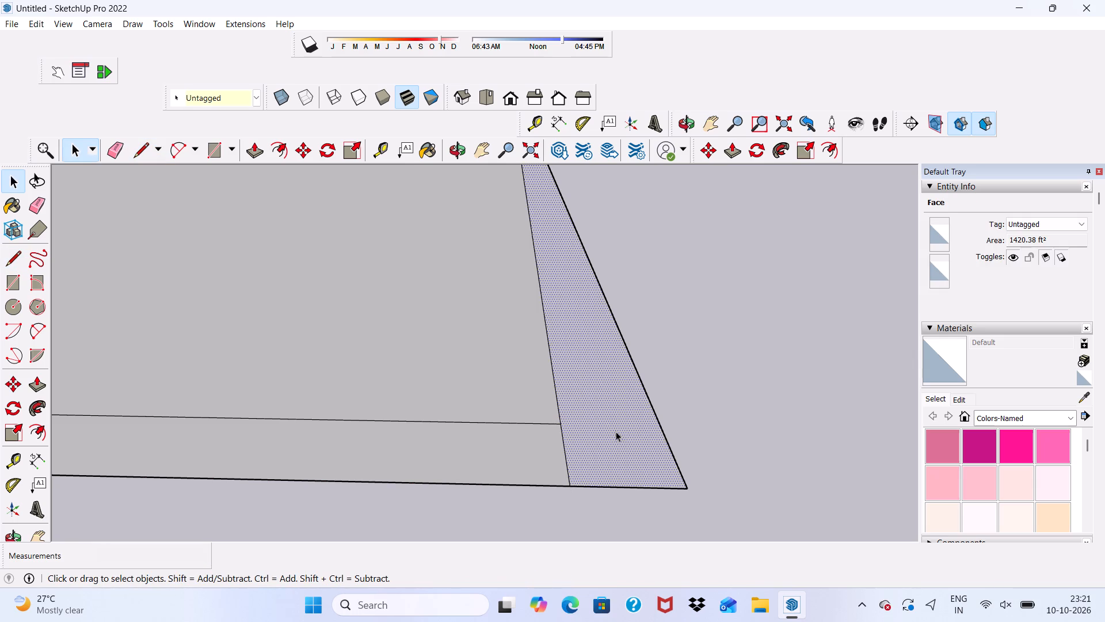
click(253, 151)
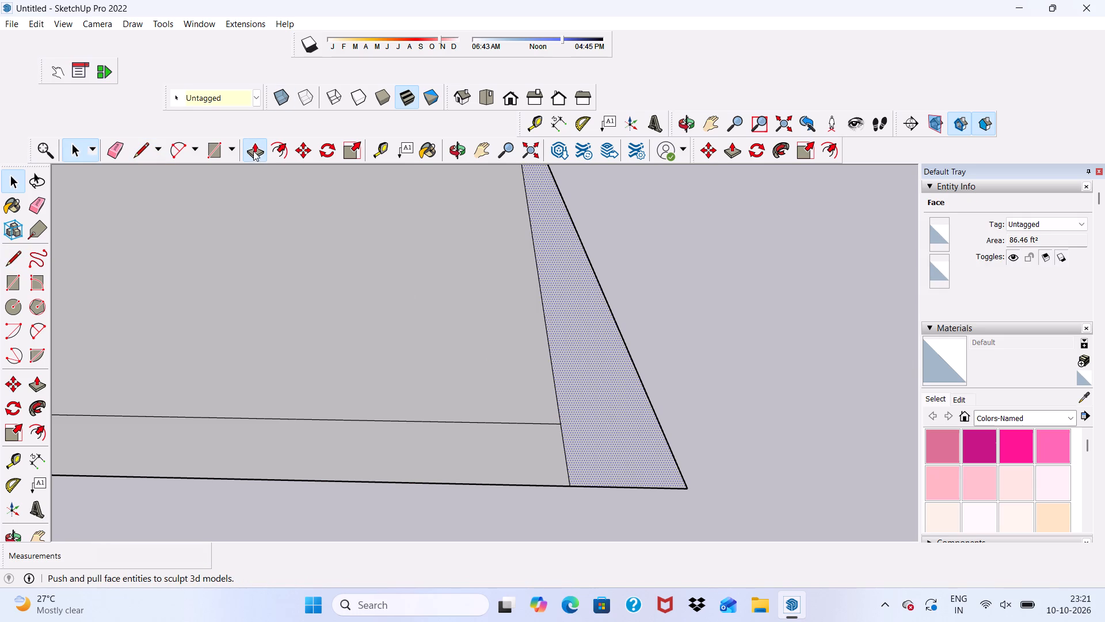
click(619, 405)
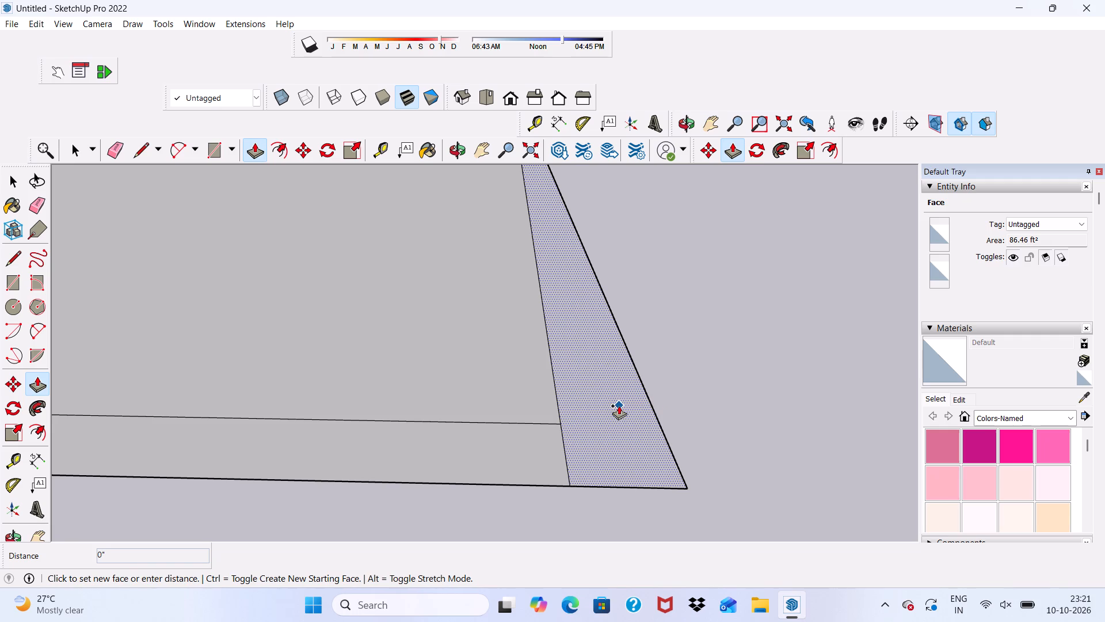
text(10')
key(Return)
key(space)
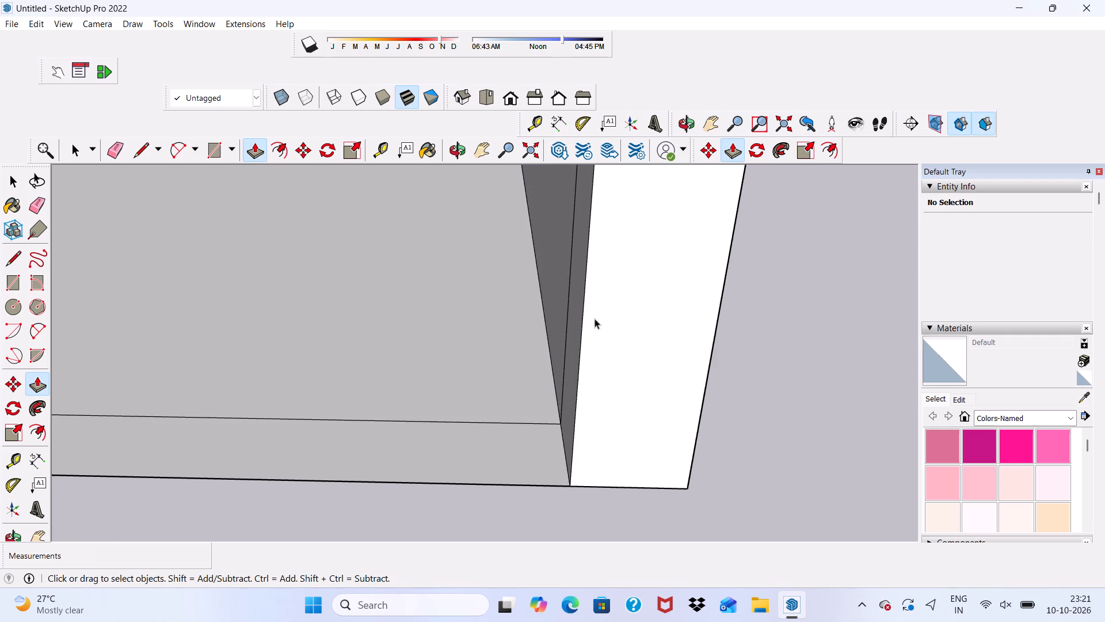
Erase the leftover vertical edges on the inner faces of both side walls near their open front ends.
scroll(592, 392, down, 20)
scroll(592, 392, down, 8)
middle_drag(533, 353, 538, 343)
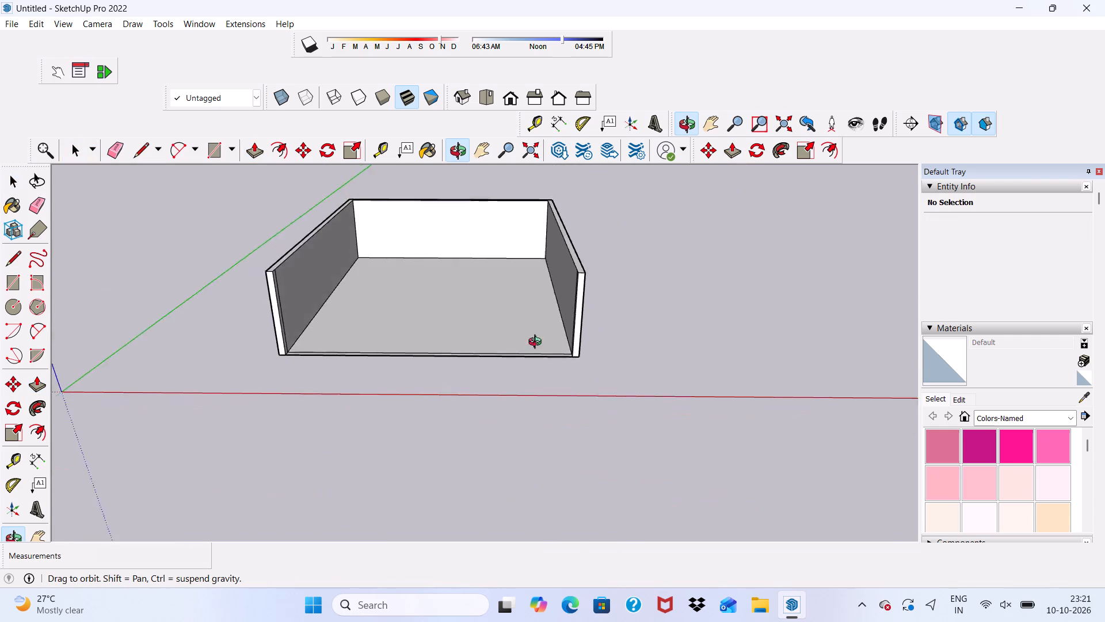
middle_drag(538, 343, 575, 304)
scroll(120, 173, up, 3)
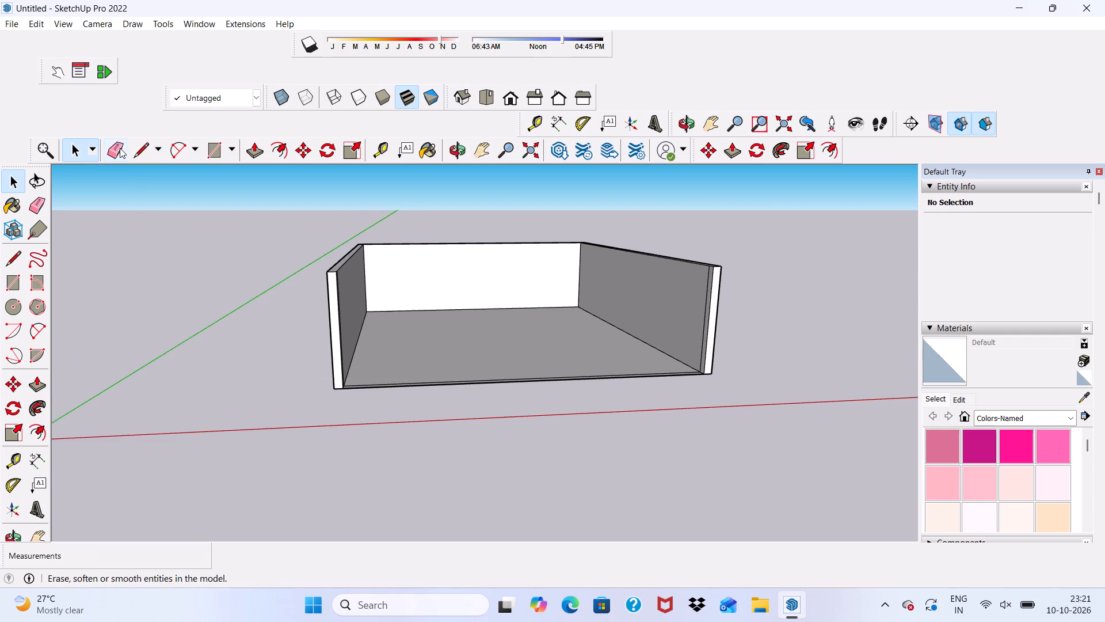
click(120, 148)
scroll(360, 331, up, 4)
middle_drag(338, 317, 288, 324)
scroll(288, 324, up, 5)
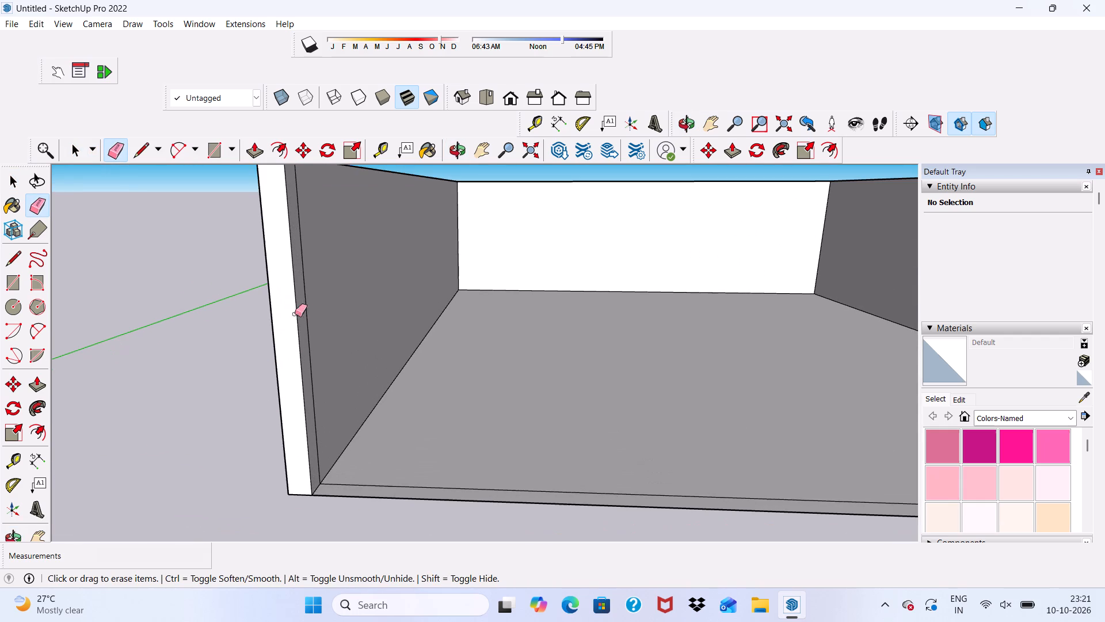
drag(306, 310, 321, 299)
scroll(285, 294, down, 8)
middle_drag(292, 333, 407, 335)
scroll(544, 347, up, 9)
drag(795, 249, 790, 260)
scroll(762, 257, down, 5)
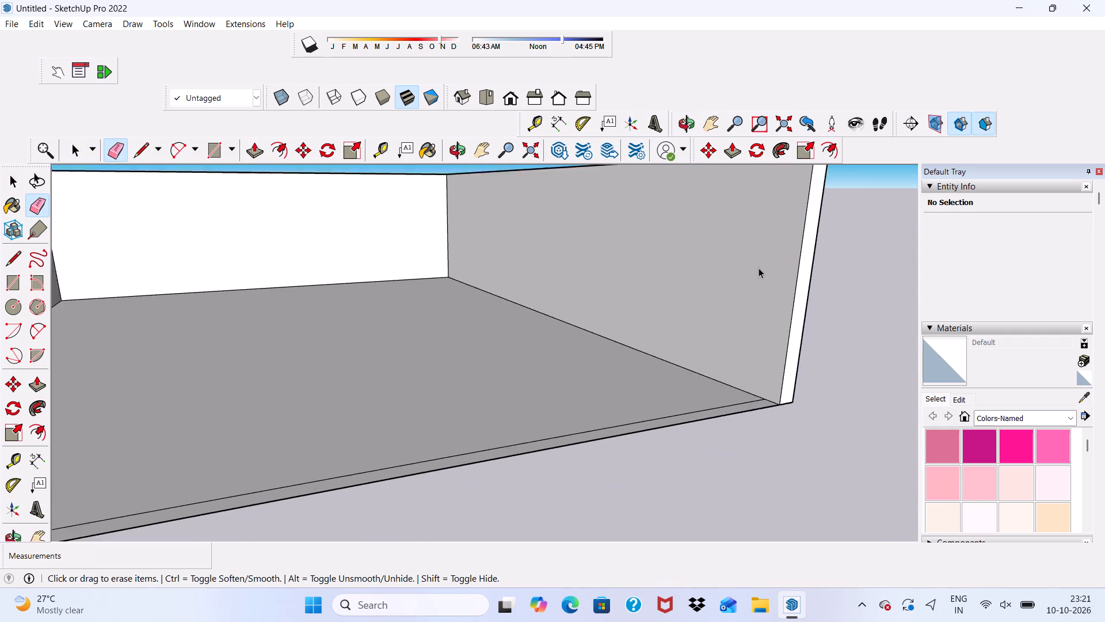
key(space)
scroll(643, 264, down, 10)
middle_drag(566, 321, 416, 376)
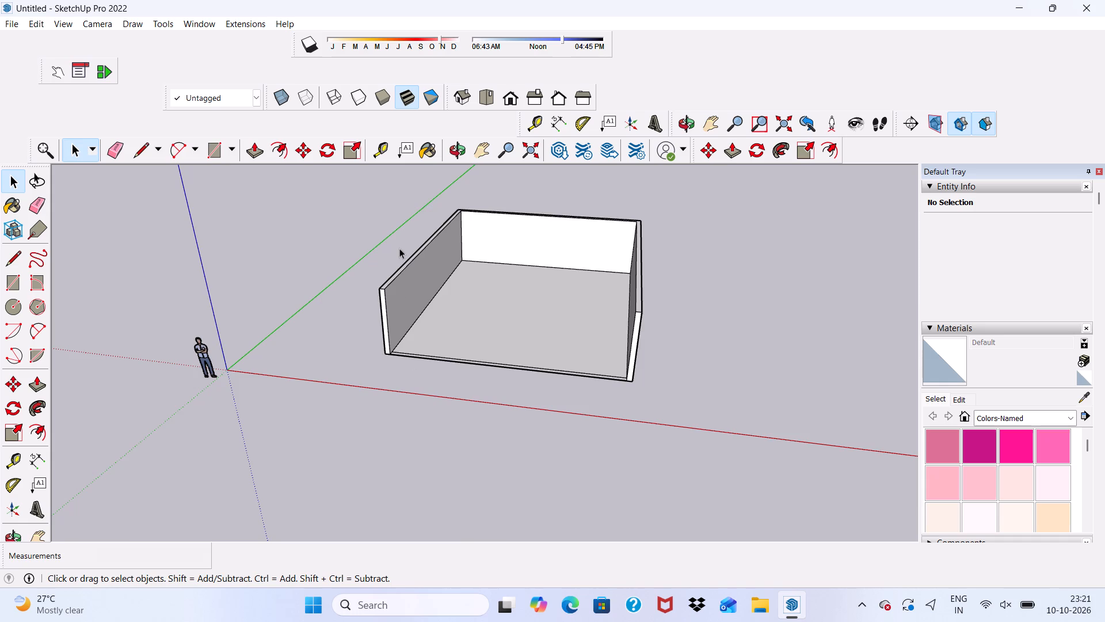
Draw a rectangle about 41'1" by 34'7" across the wall tops, from an outer back corner to the opposite outer front corner.
scroll(466, 178, up, 4)
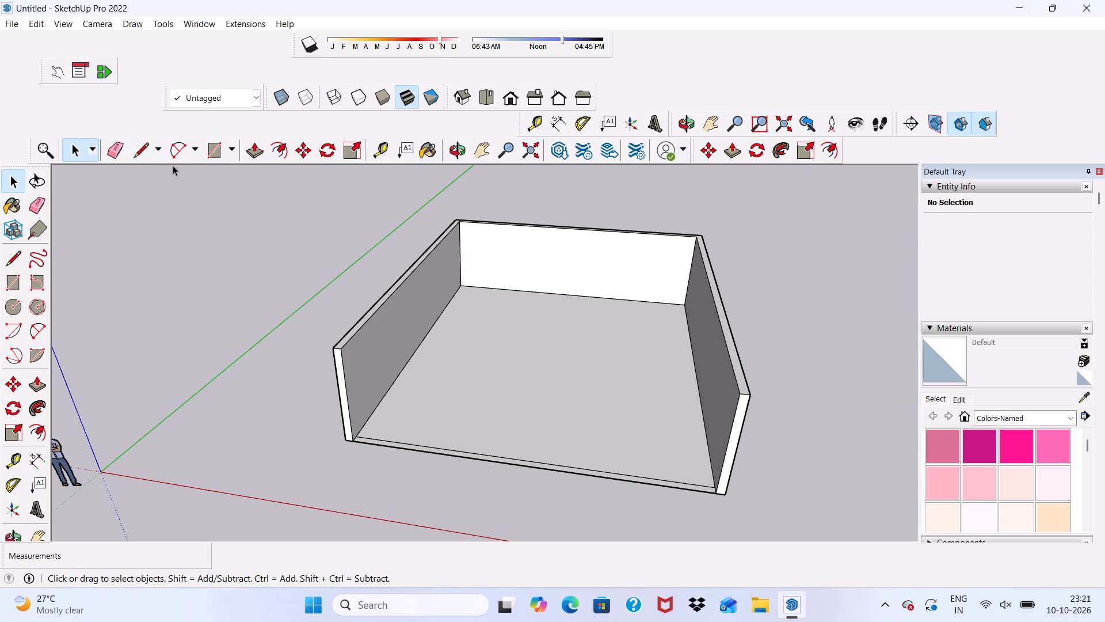
scroll(115, 136, down, 2)
click(212, 153)
scroll(356, 351, down, 4)
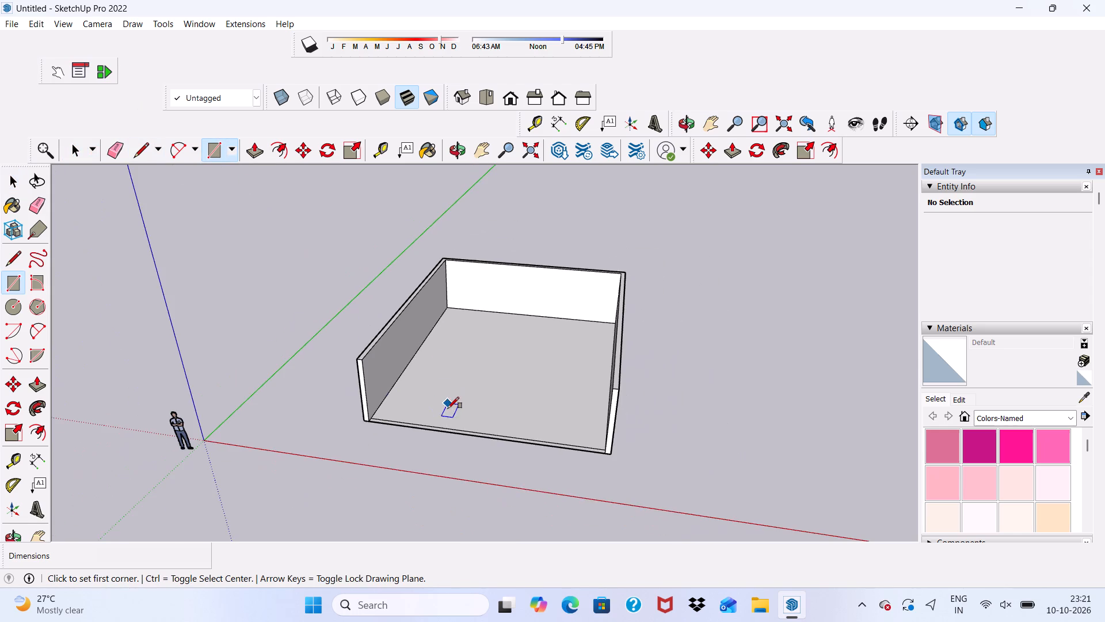
scroll(439, 241, up, 14)
click(440, 263)
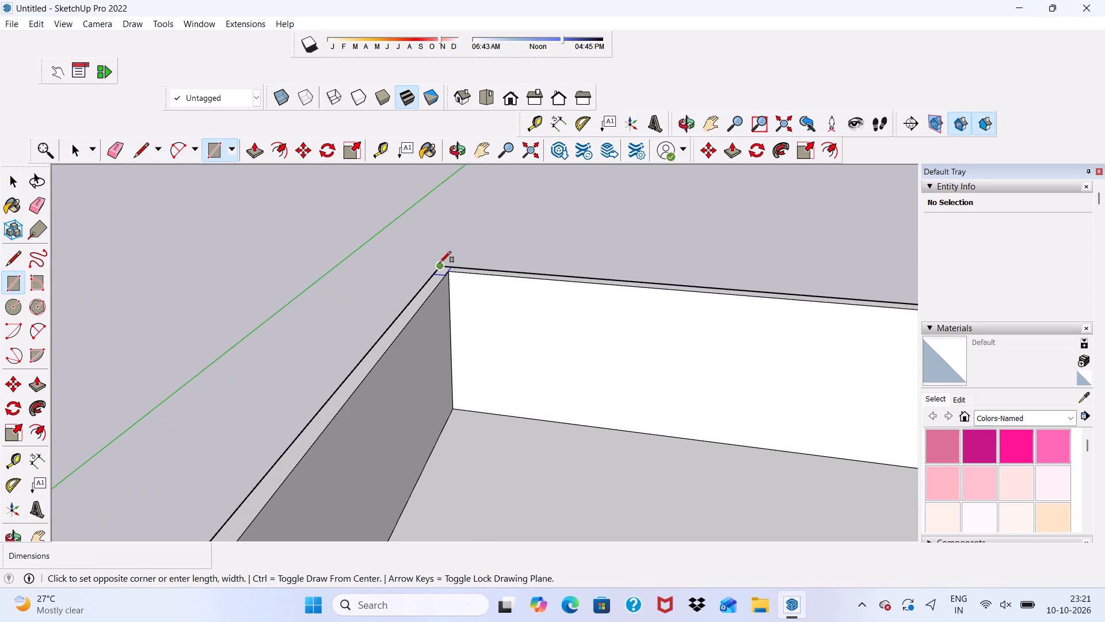
scroll(451, 258, down, 5)
scroll(506, 246, down, 10)
scroll(646, 261, down, 2)
scroll(736, 418, up, 1)
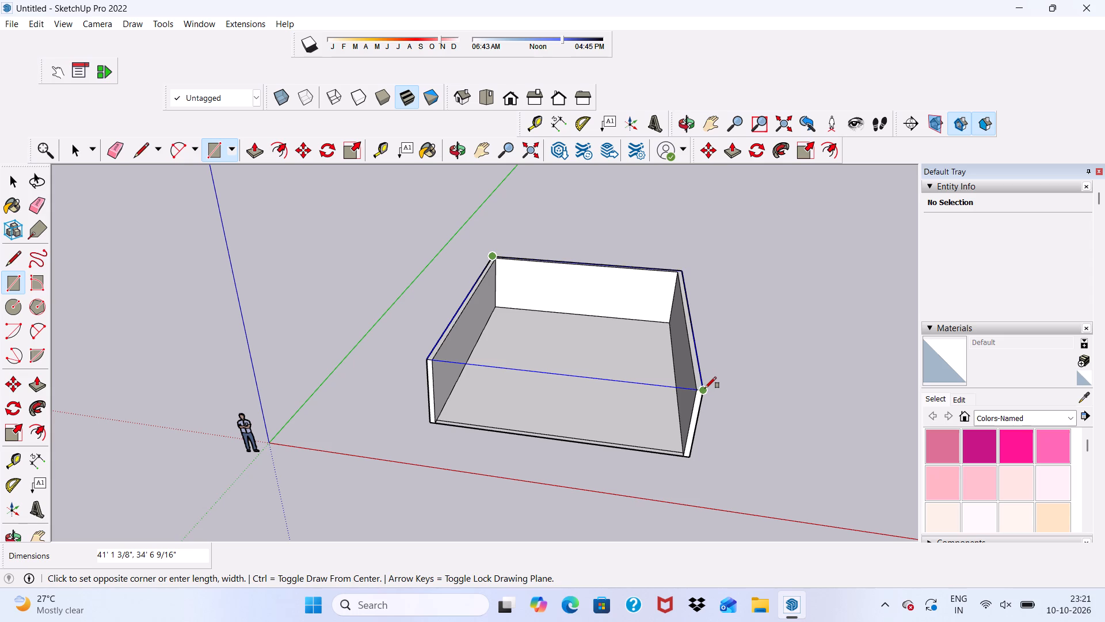
click(705, 388)
key(space)
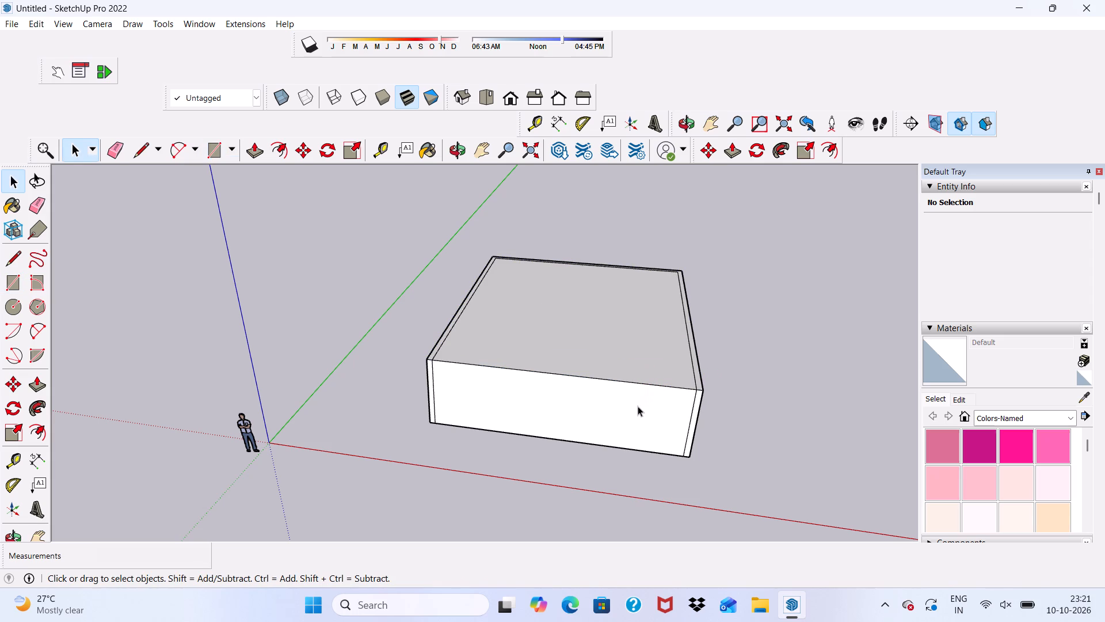
Delete the vertical face closing the front opening between the side walls.
click(638, 406)
key(Delete)
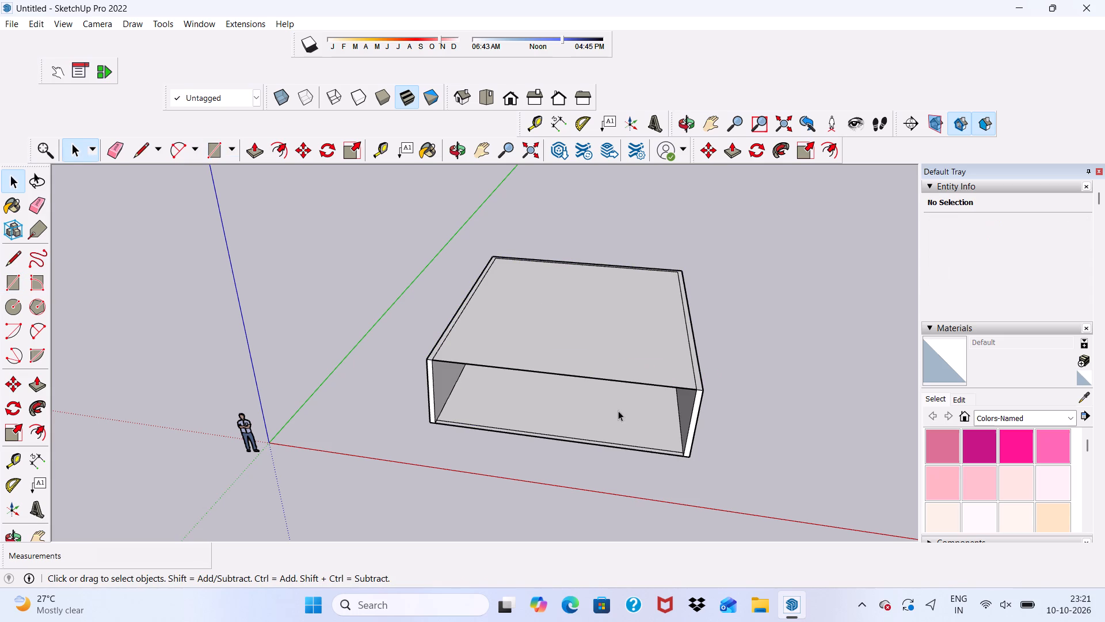
Push/Pull the roof face enclosed by the wall tops up 3" to form a slab.
scroll(592, 355, up, 3)
middle_drag(575, 346, 612, 412)
click(568, 376)
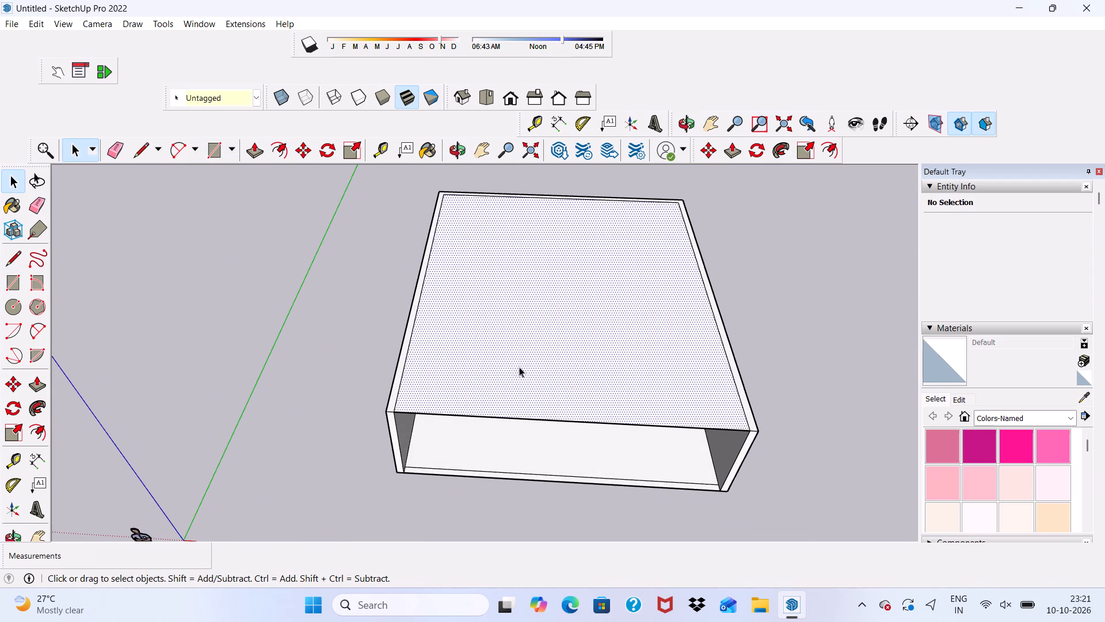
click(248, 155)
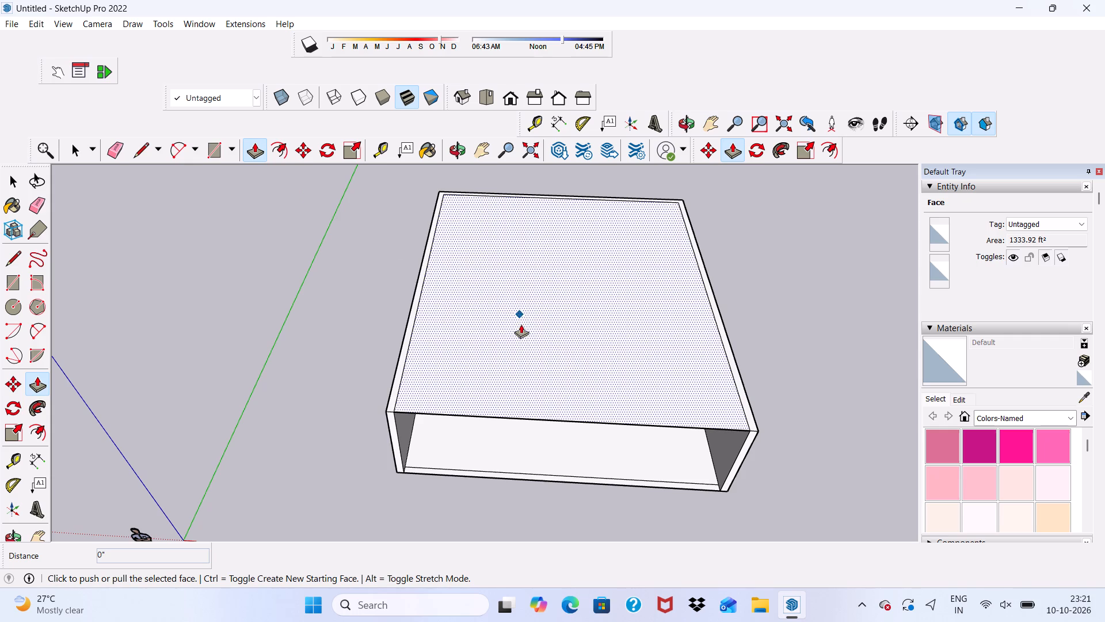
click(522, 328)
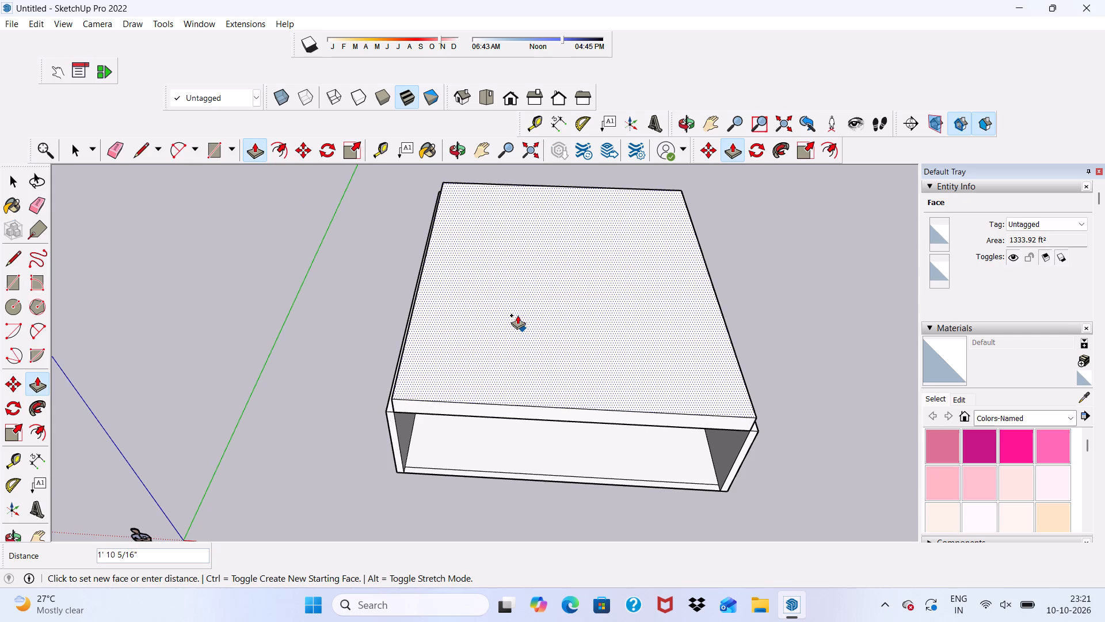
key(3)
key(shift+quotedbl)
key(Return)
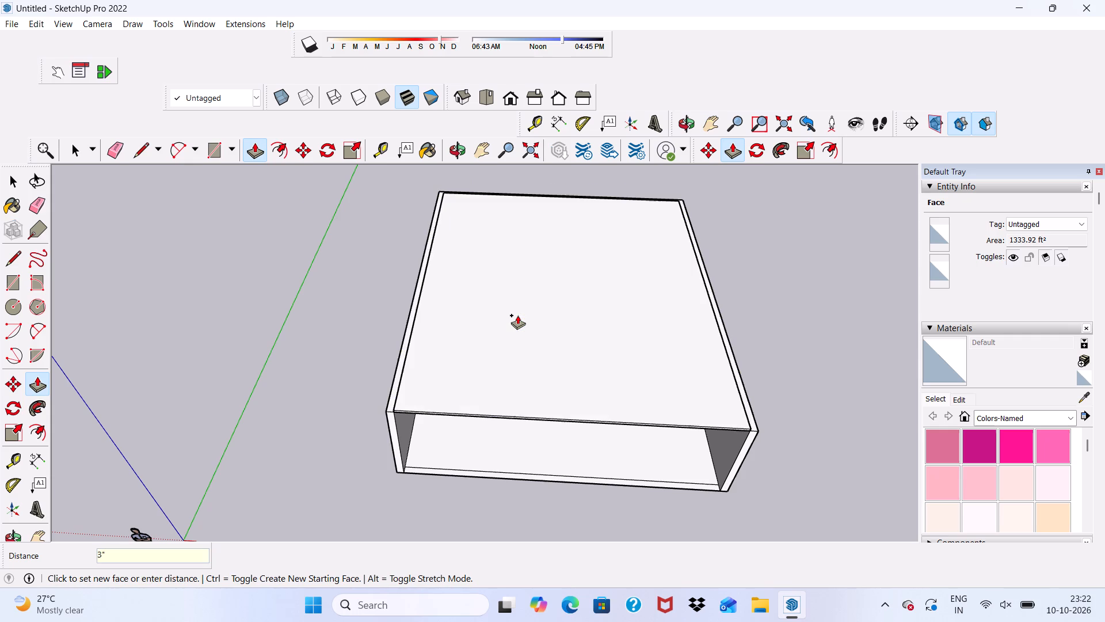
Push/Pull the slab's side face nearest the green axis outward 9", flush with the outer face of that side wall.
scroll(517, 315, up, 1)
scroll(479, 354, up, 4)
middle_drag(406, 391, 525, 278)
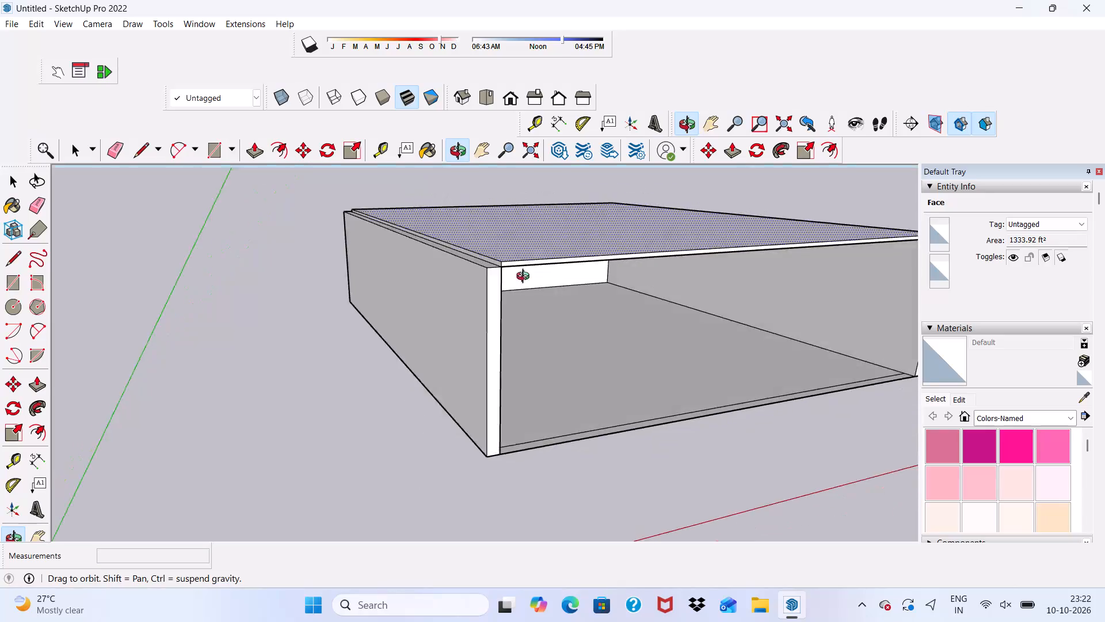
middle_drag(525, 278, 583, 299)
scroll(586, 303, up, 9)
click(618, 292)
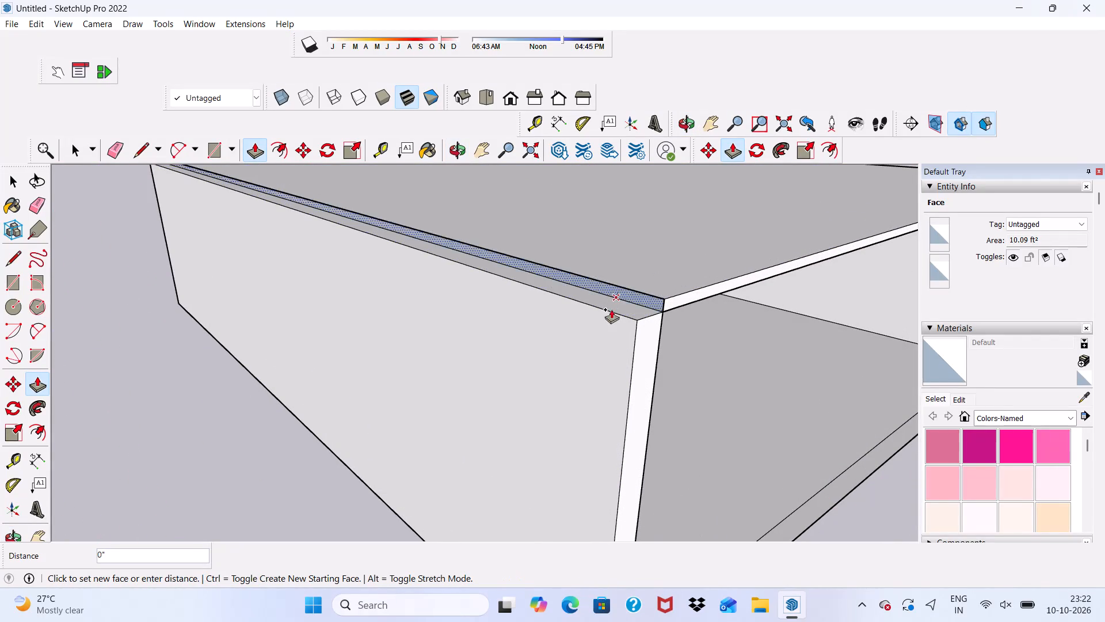
click(610, 339)
Push/Pull the slab's opposite side face outward 9" over the side wall farthest from the green axis.
scroll(451, 419, down, 12)
middle_drag(560, 303, 382, 348)
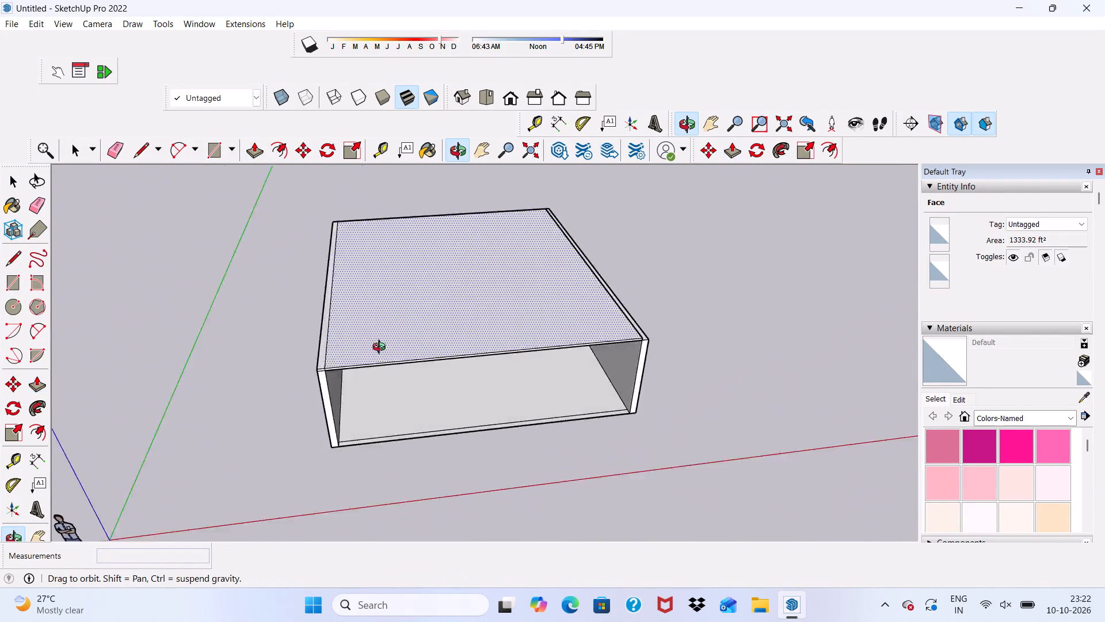
middle_drag(382, 348, 247, 348)
scroll(786, 324, up, 4)
scroll(493, 326, up, 15)
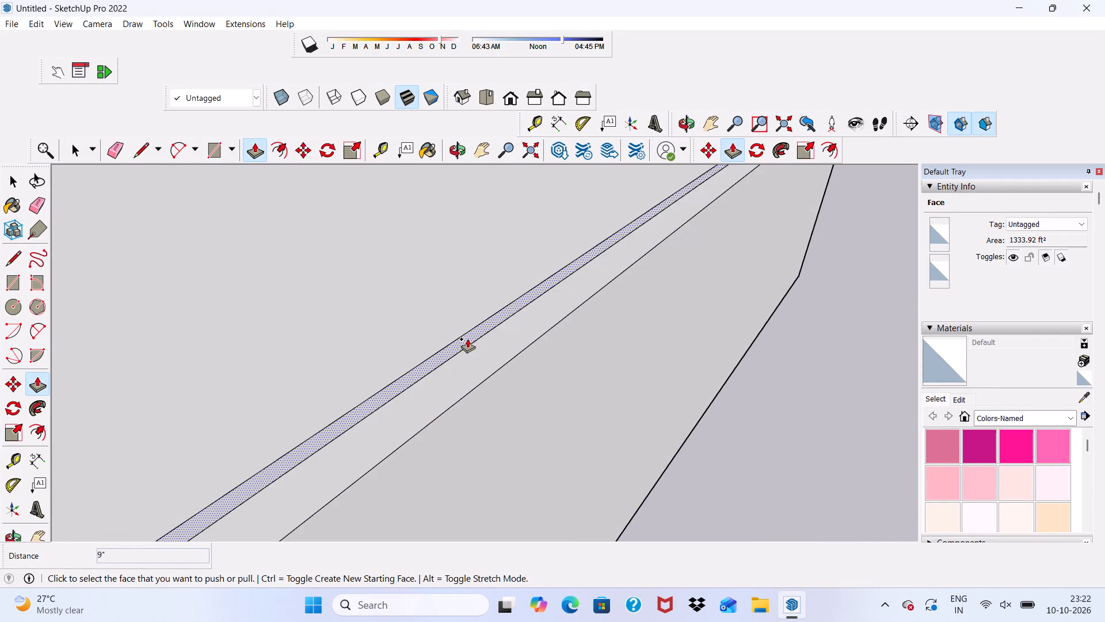
click(467, 339)
click(504, 385)
Push/Pull the slab's back face outward 9", flush with the outer face of the back wall.
scroll(490, 455, down, 7)
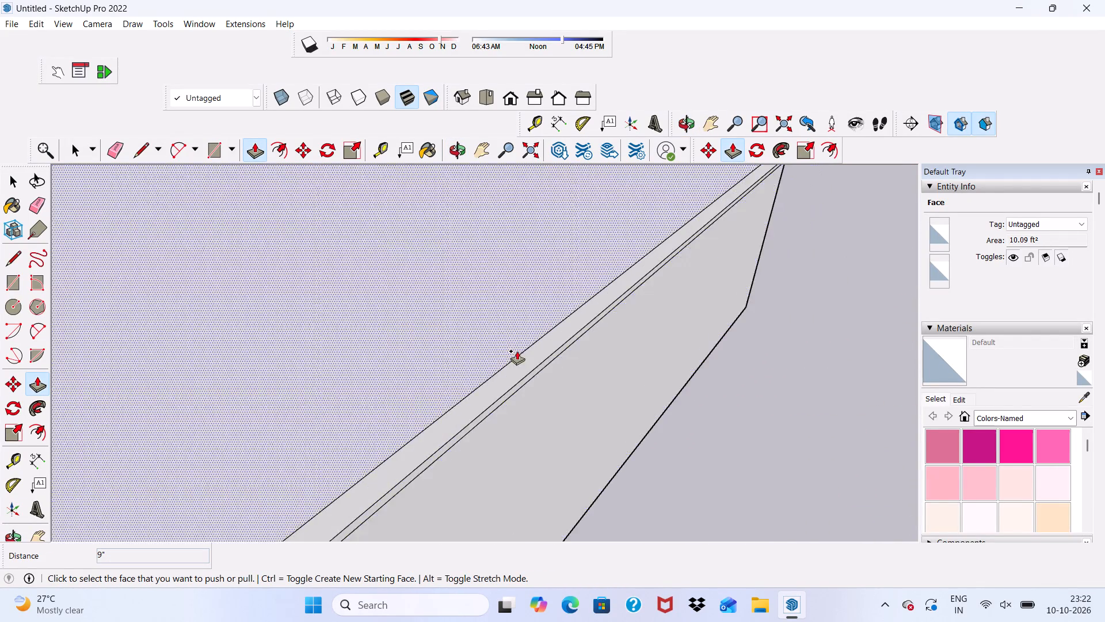
scroll(517, 351, down, 10)
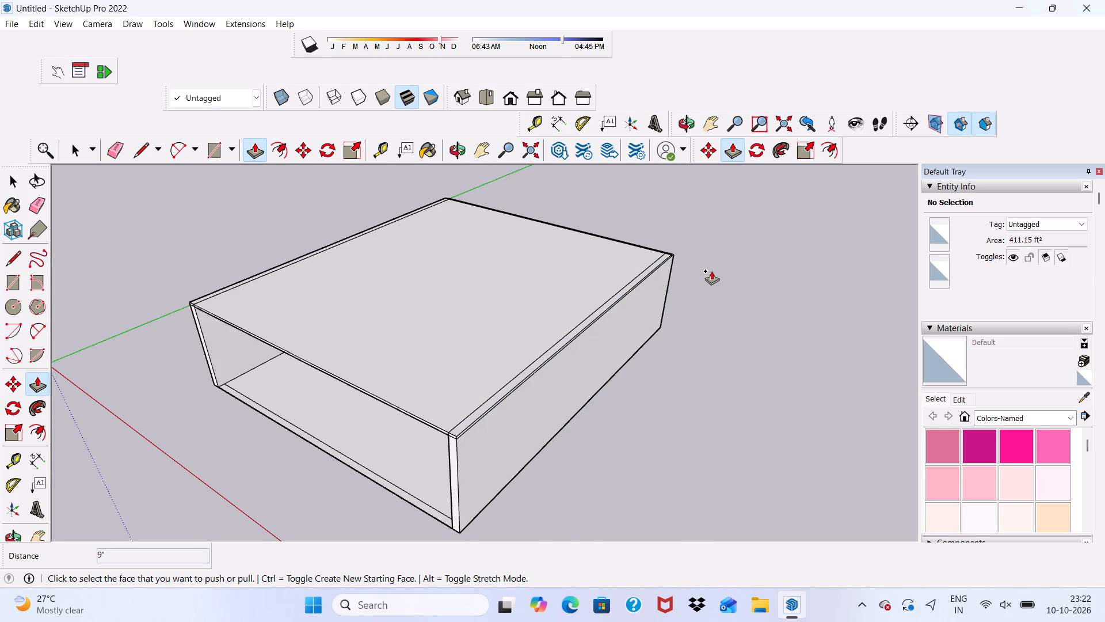
middle_drag(687, 272, 266, 356)
scroll(731, 498, up, 6)
middle_drag(572, 471, 559, 393)
scroll(535, 370, up, 7)
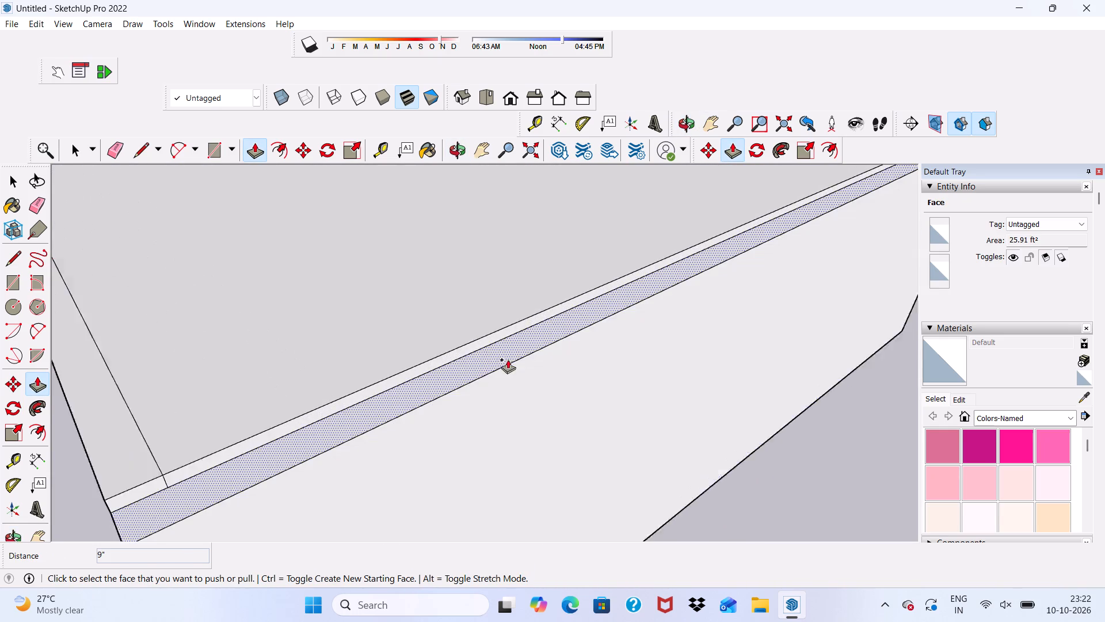
scroll(508, 359, up, 2)
click(487, 334)
click(524, 391)
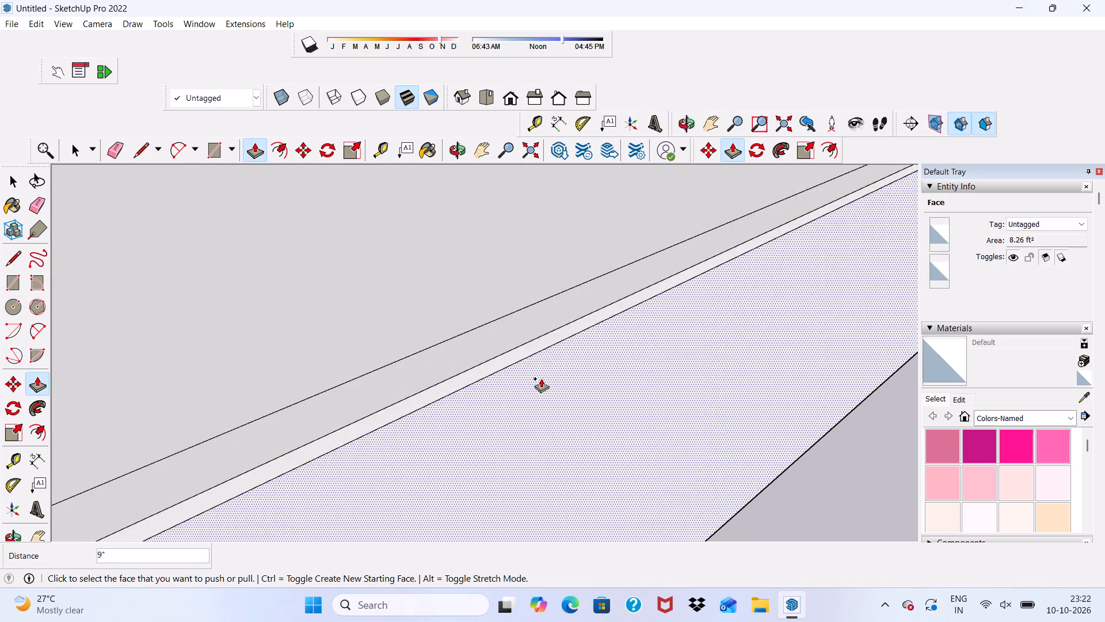
Push/Pull the notch face 9" to fill the slab's back corner farthest from the green axis.
scroll(544, 367, down, 8)
scroll(422, 409, up, 11)
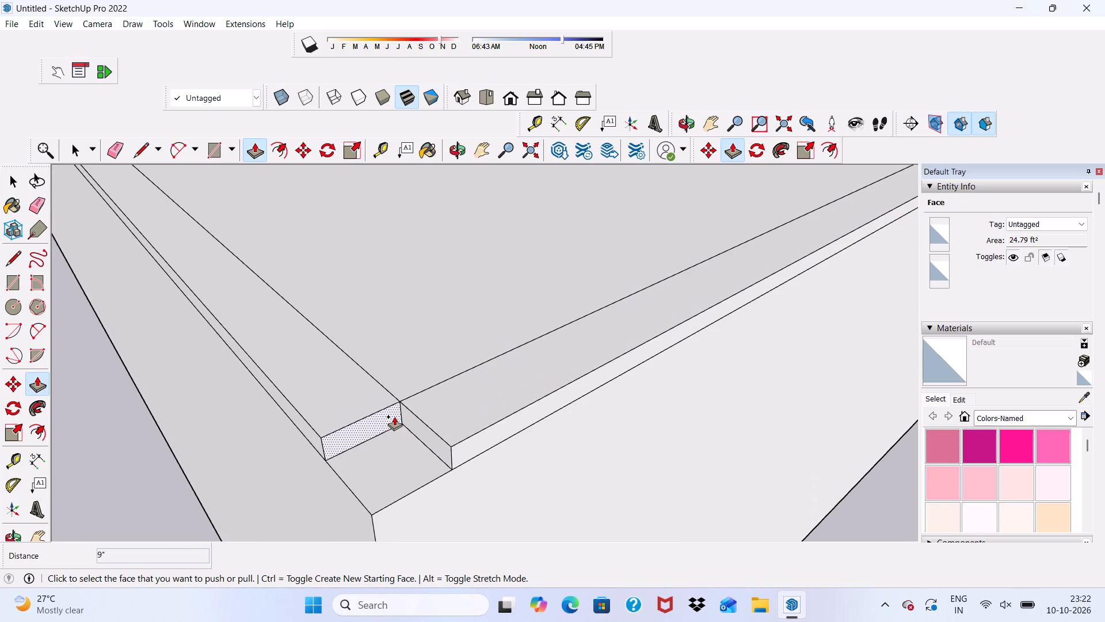
click(394, 416)
click(540, 428)
Push/Pull the notch face 9" to fill the slab's back corner nearest the green axis.
scroll(540, 428, down, 7)
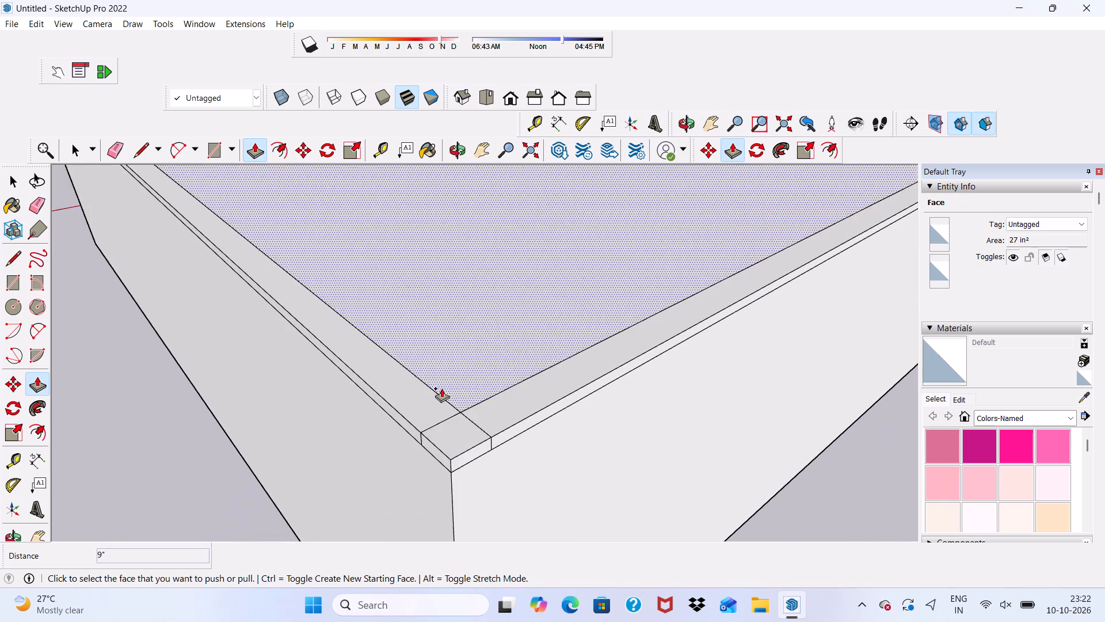
scroll(441, 388, down, 17)
middle_drag(608, 356, 428, 374)
scroll(649, 408, up, 3)
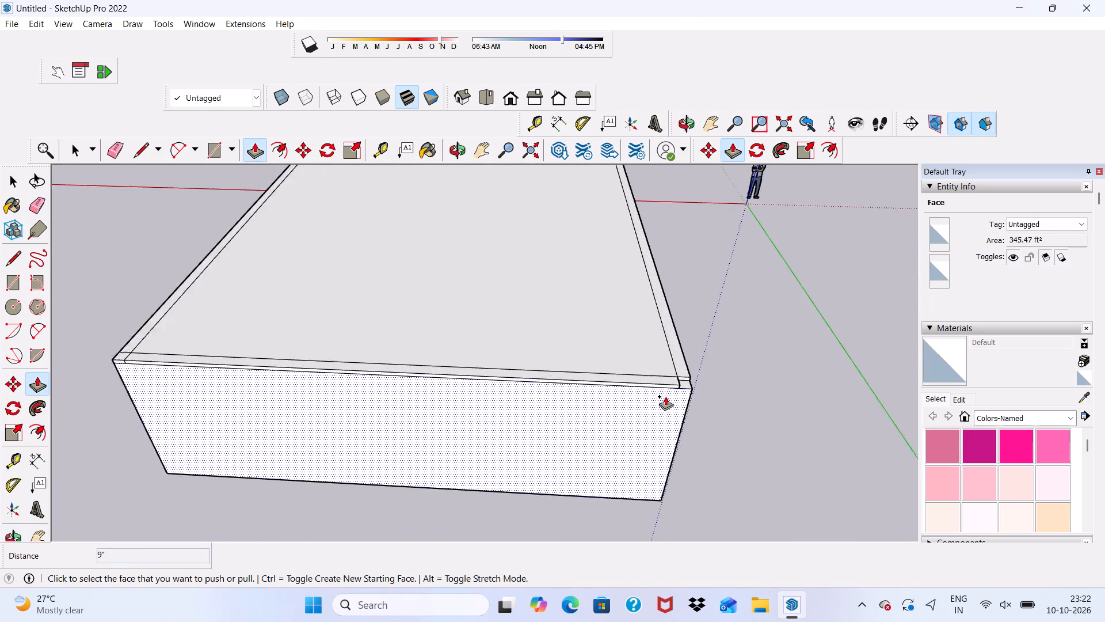
scroll(665, 396, up, 20)
click(696, 398)
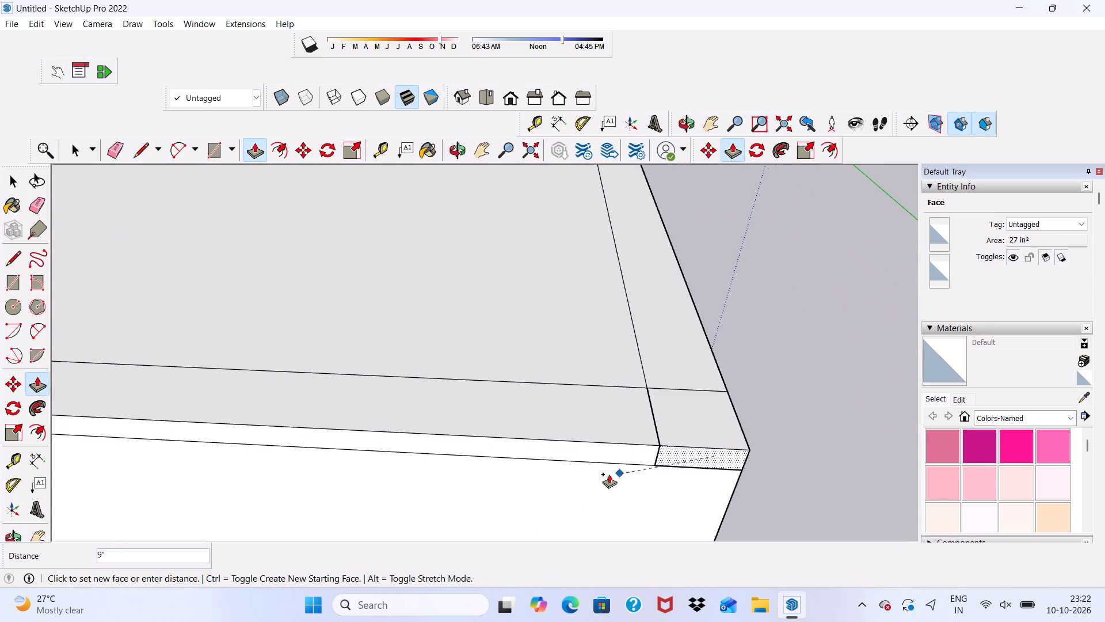
click(607, 474)
scroll(601, 462, down, 3)
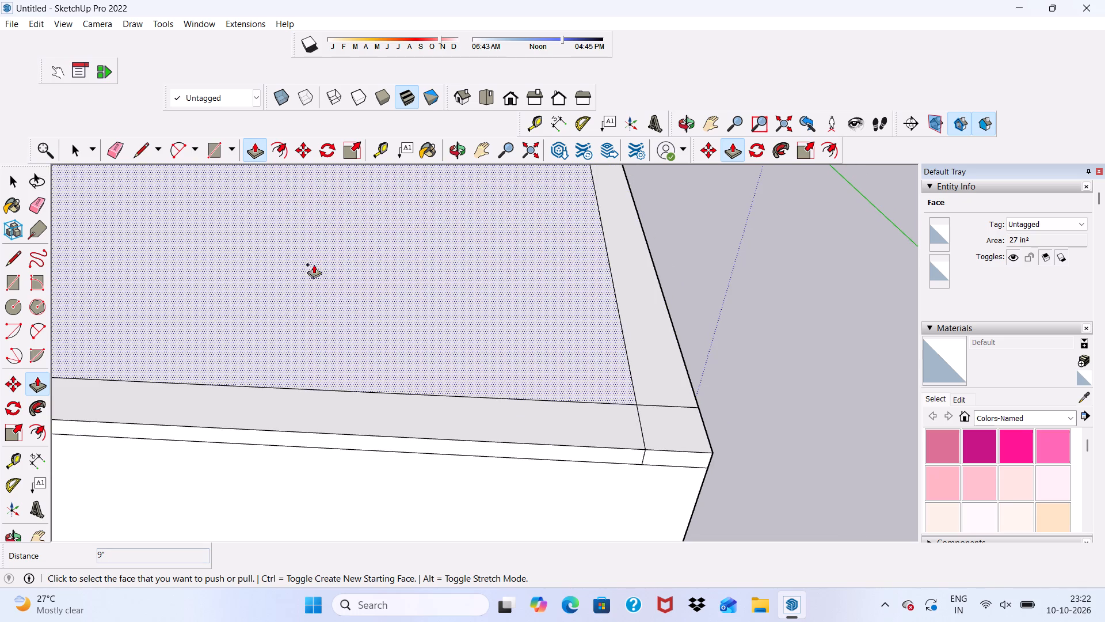
Erase the slab's seam edges around the back corner nearest the green axis and the long seam along the back wall face.
click(115, 149)
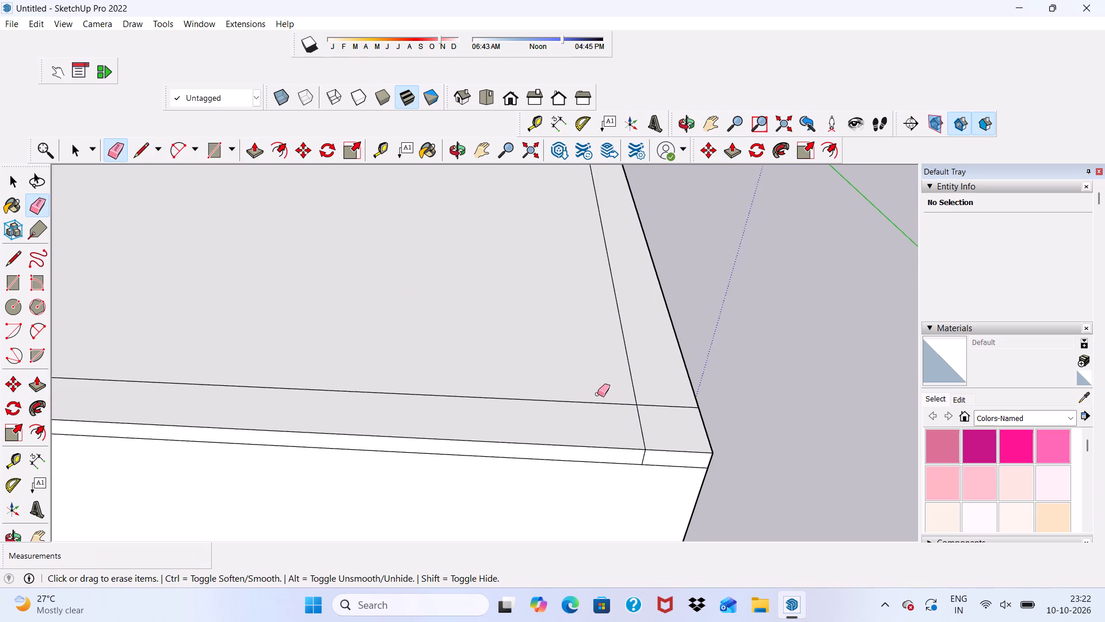
drag(623, 400, 639, 409)
click(642, 406)
drag(620, 368, 639, 352)
scroll(642, 470, up, 4)
drag(642, 453, 657, 449)
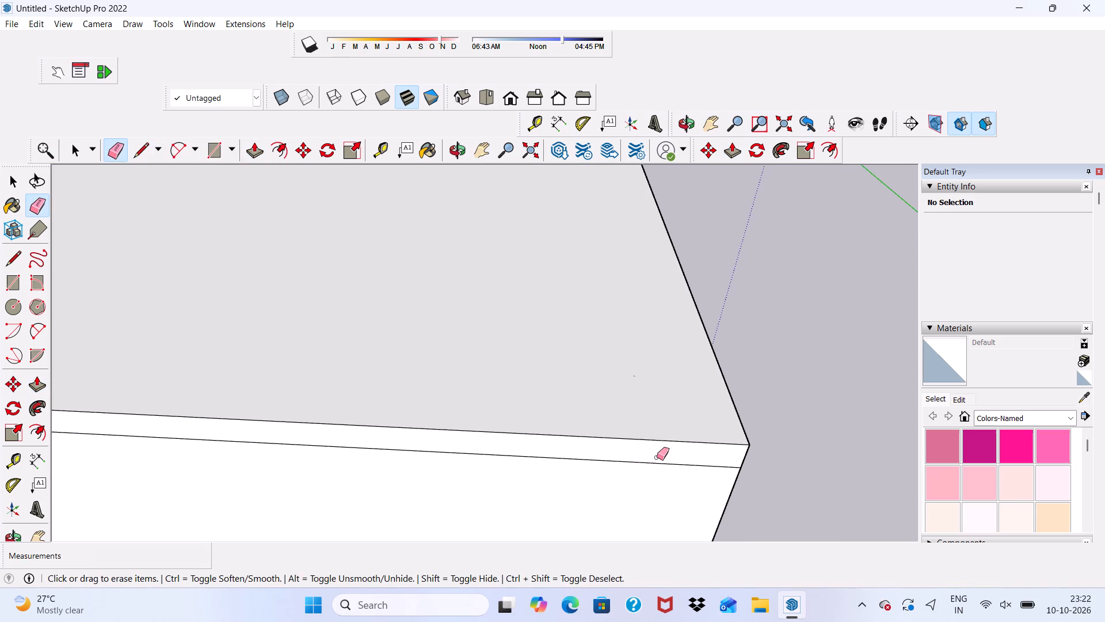
drag(657, 457, 660, 470)
scroll(631, 454, down, 15)
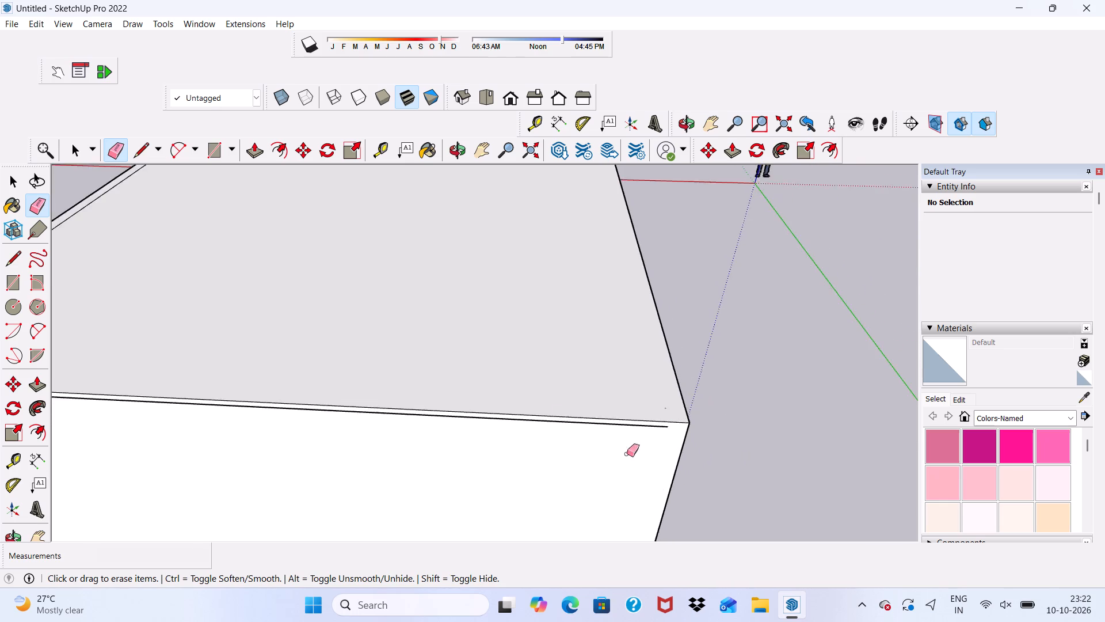
scroll(571, 422, up, 10)
drag(531, 426, 534, 434)
scroll(534, 434, down, 8)
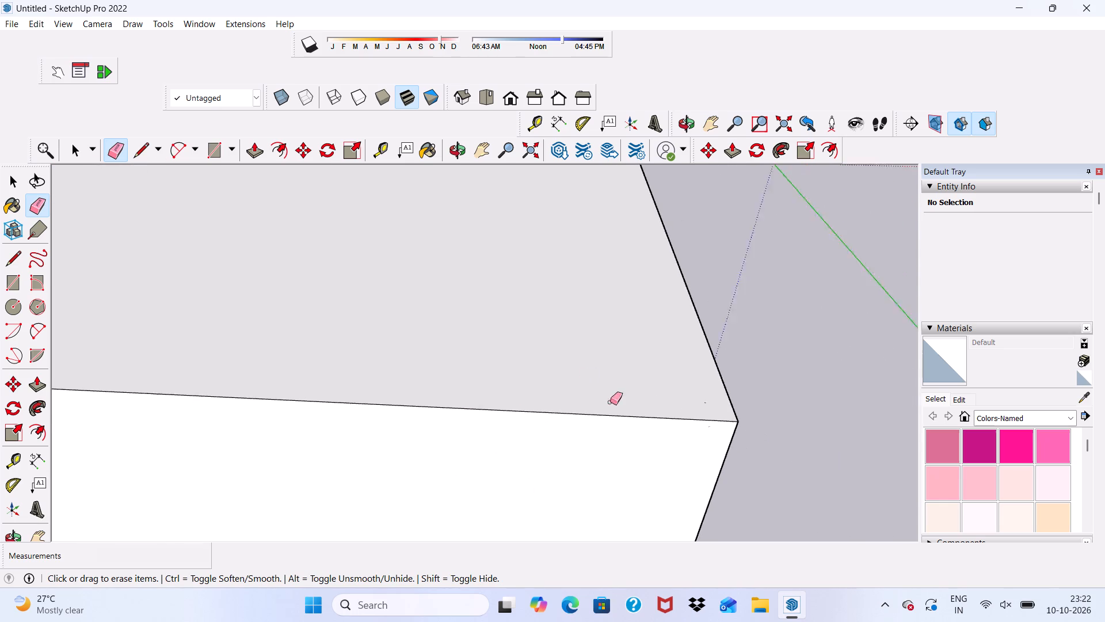
Erase the remaining seam edges on the slab's top and back faces at the back corner farthest from the green axis.
scroll(610, 402, down, 8)
scroll(255, 404, up, 17)
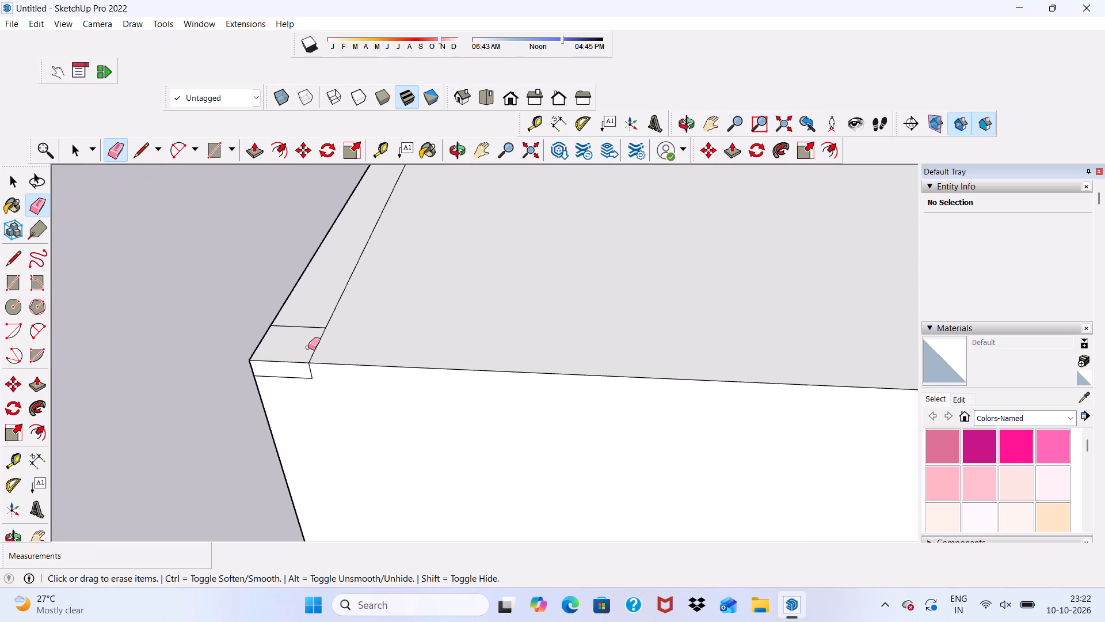
scroll(308, 347, up, 1)
drag(308, 347, 316, 348)
click(316, 348)
drag(318, 319, 319, 328)
click(321, 330)
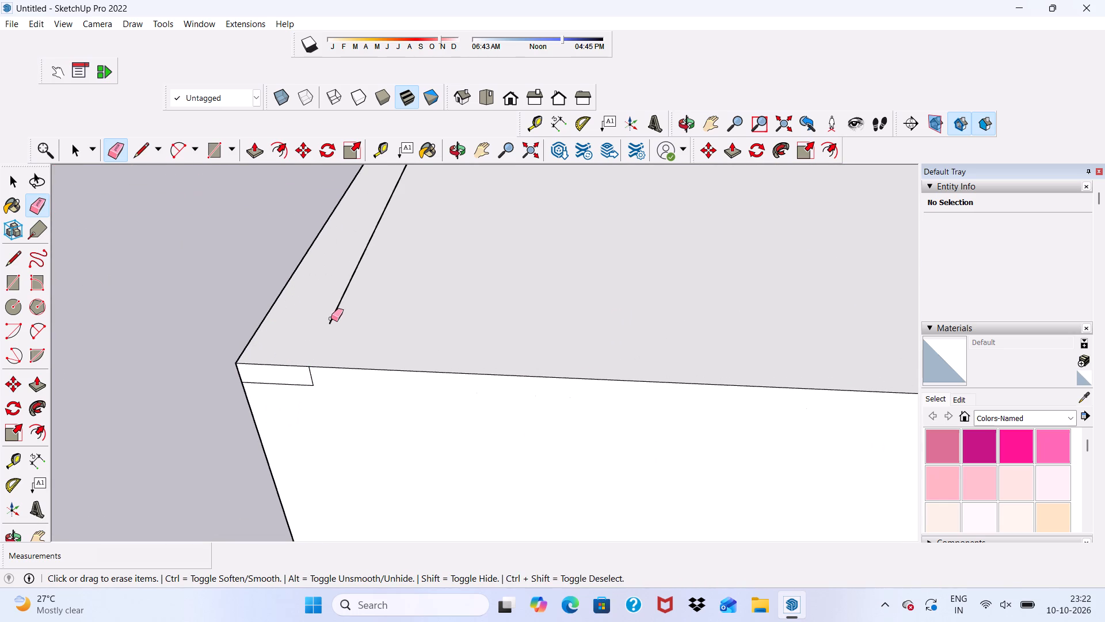
drag(331, 318, 340, 306)
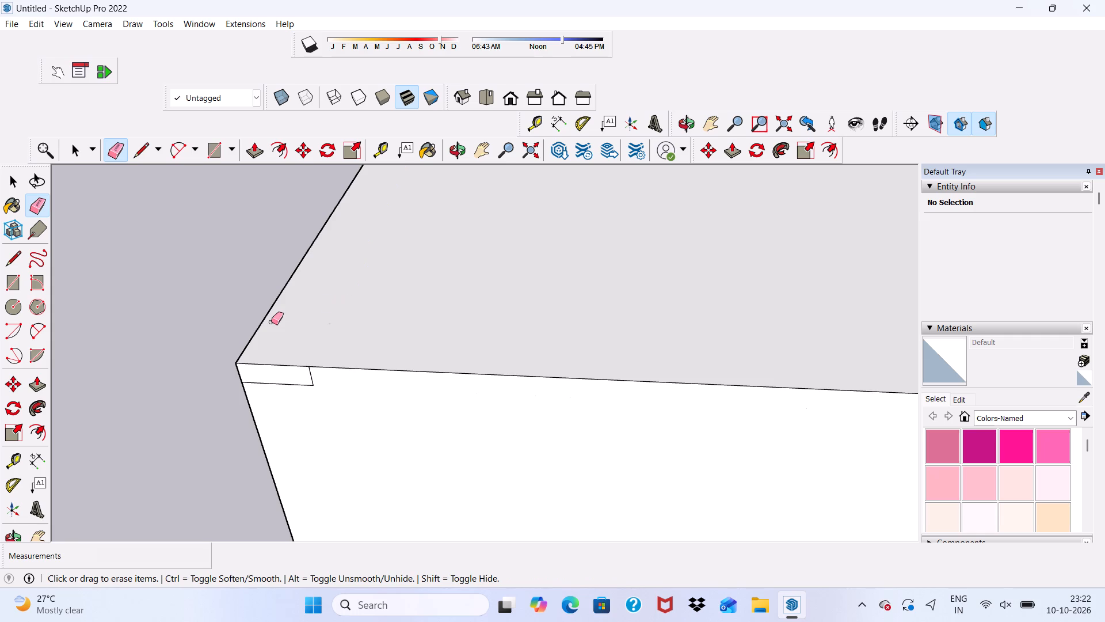
scroll(291, 394, up, 5)
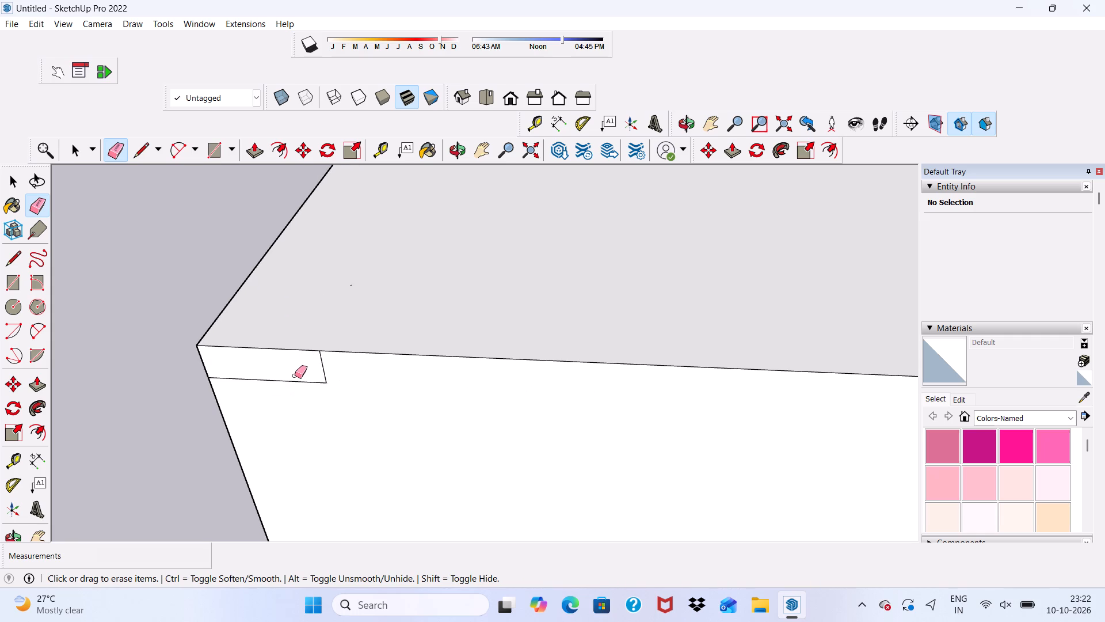
drag(294, 376, 294, 385)
click(294, 385)
click(319, 374)
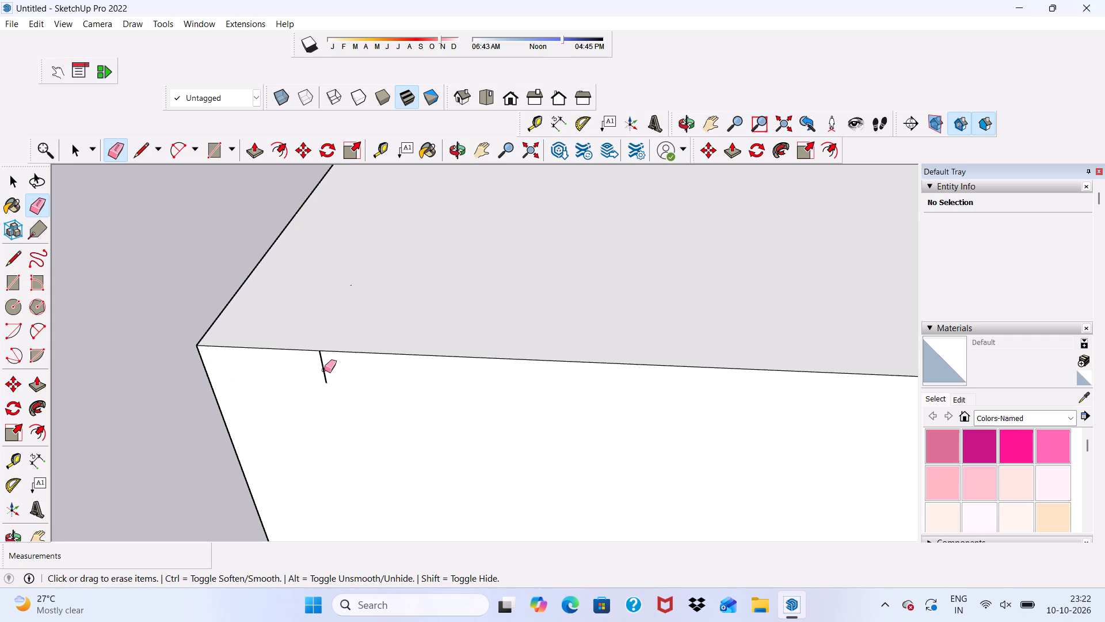
click(324, 370)
key(space)
Erase the two seam edges between roof slab and wall end at the front corner farthest from the green axis.
click(518, 102)
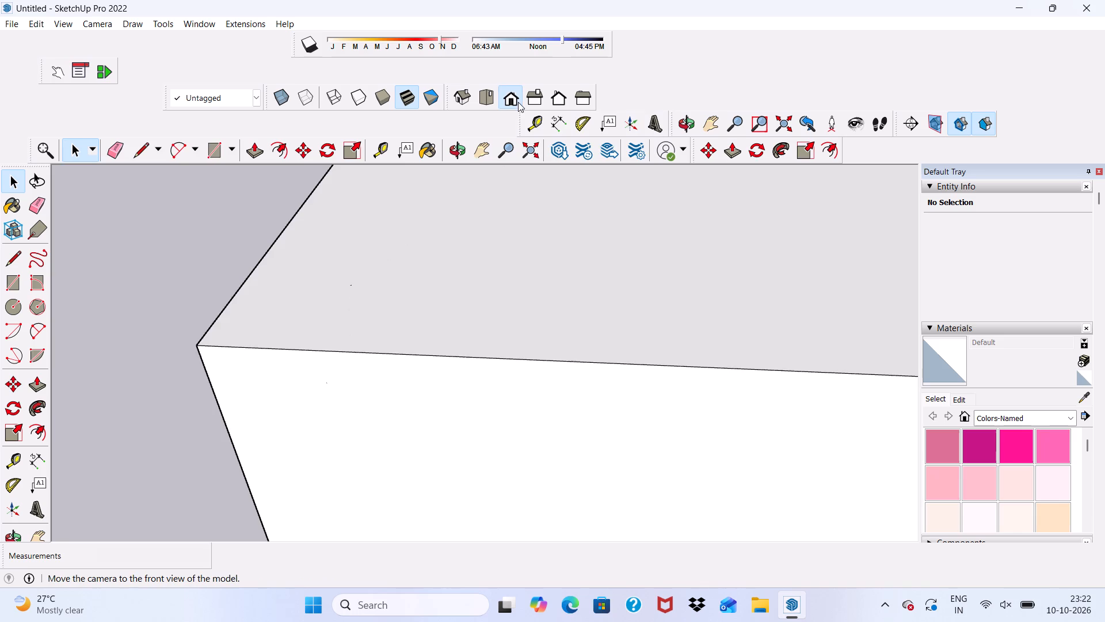
scroll(422, 238, down, 20)
scroll(422, 238, down, 8)
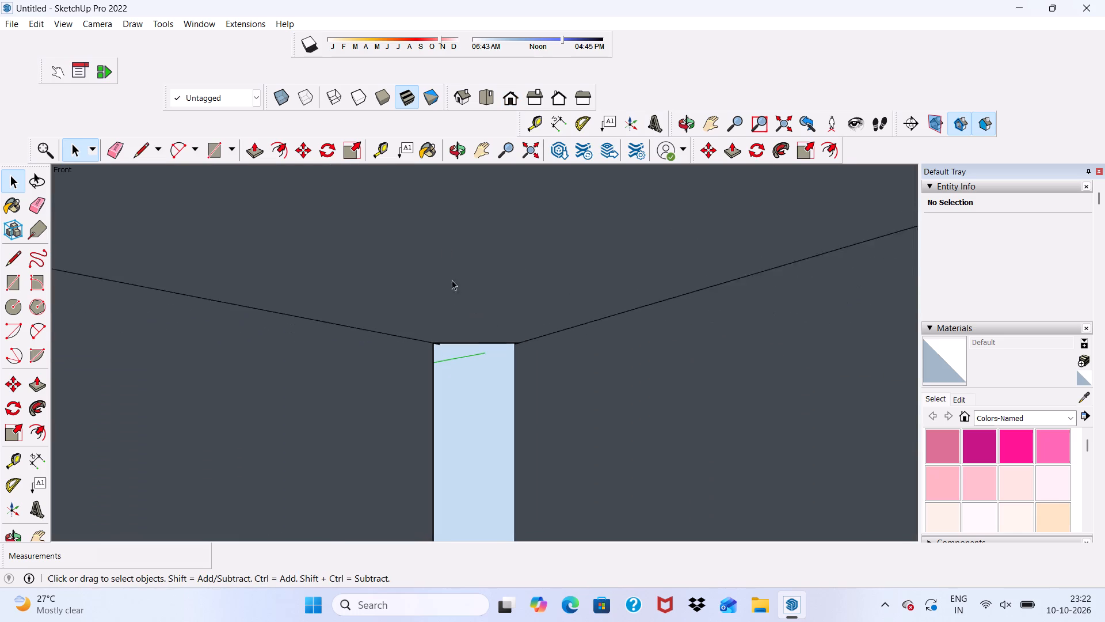
scroll(452, 280, down, 19)
scroll(443, 313, up, 1)
scroll(479, 288, down, 6)
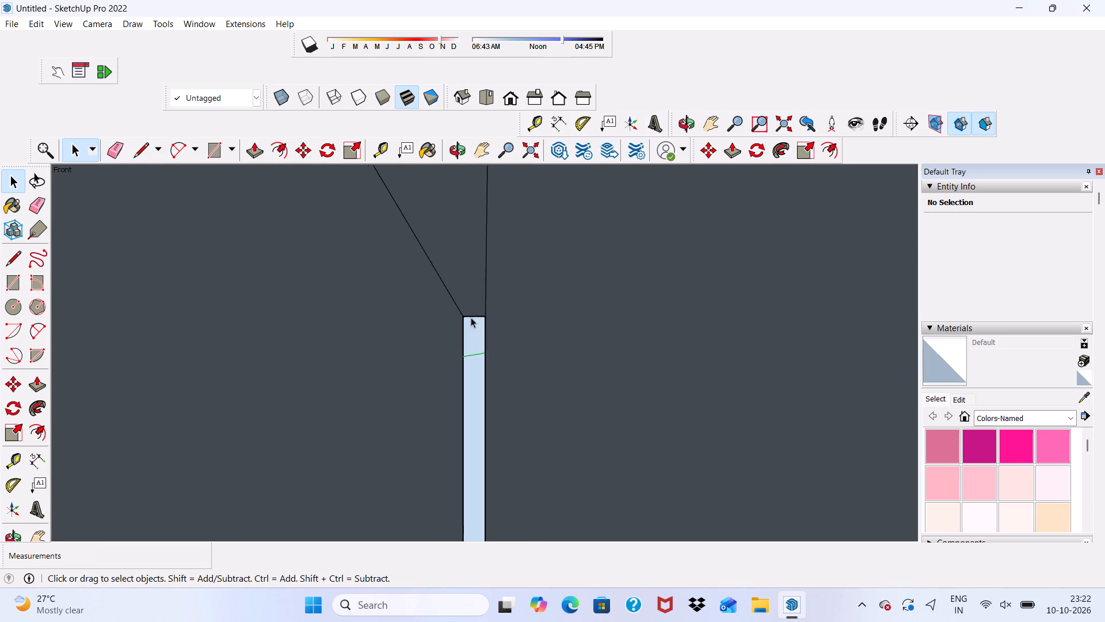
scroll(471, 317, down, 20)
scroll(471, 317, down, 10)
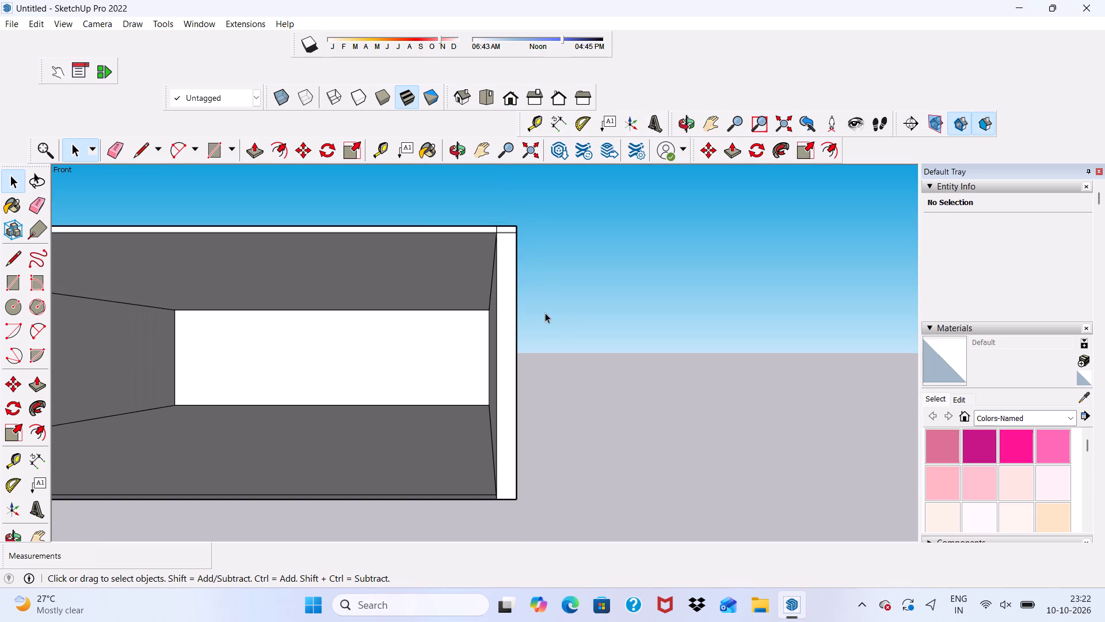
click(115, 153)
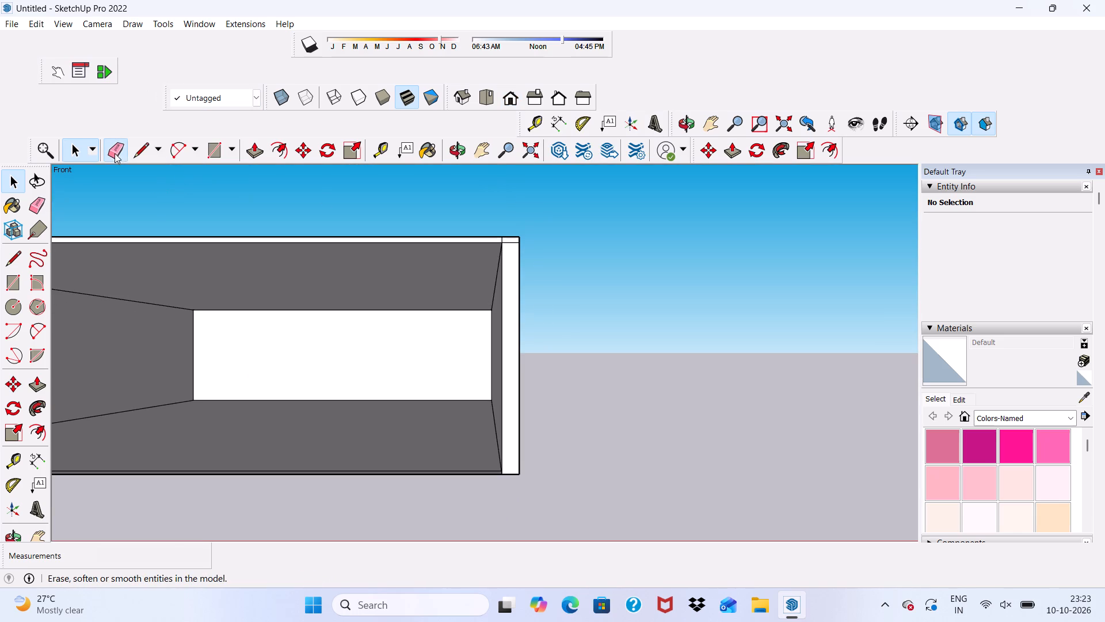
scroll(481, 249, up, 10)
drag(512, 228, 534, 225)
drag(536, 237, 541, 248)
Erase the two seam edges between roof slab and wall end at the front corner nearest the green axis.
scroll(537, 243, down, 13)
scroll(484, 297, down, 1)
middle_drag(454, 298, 471, 348)
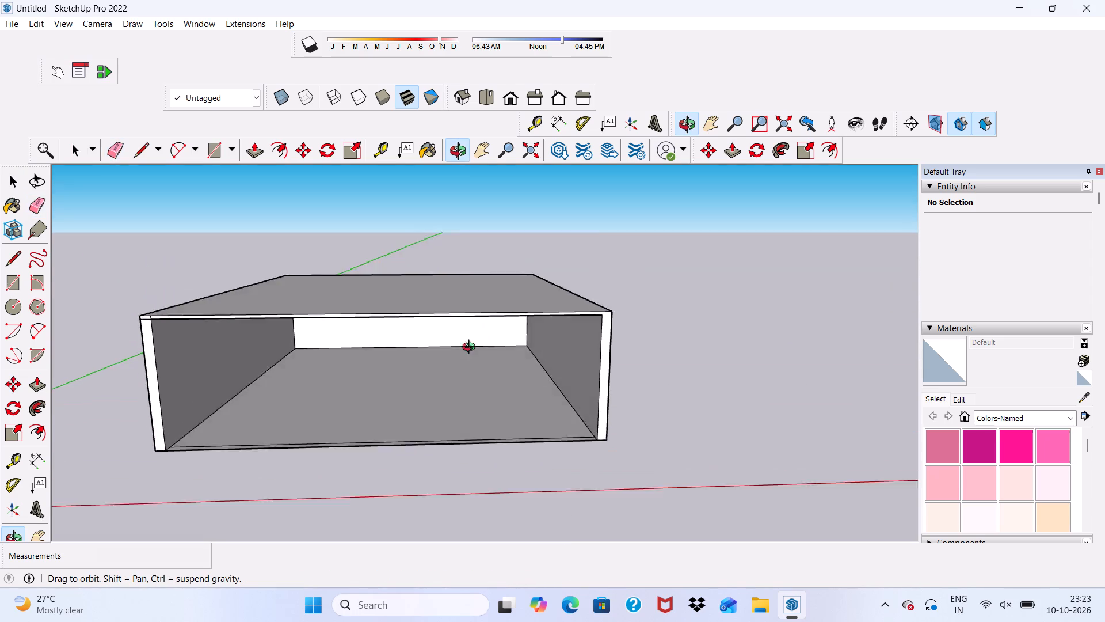
middle_drag(471, 348, 452, 381)
scroll(186, 343, up, 10)
scroll(190, 239, up, 2)
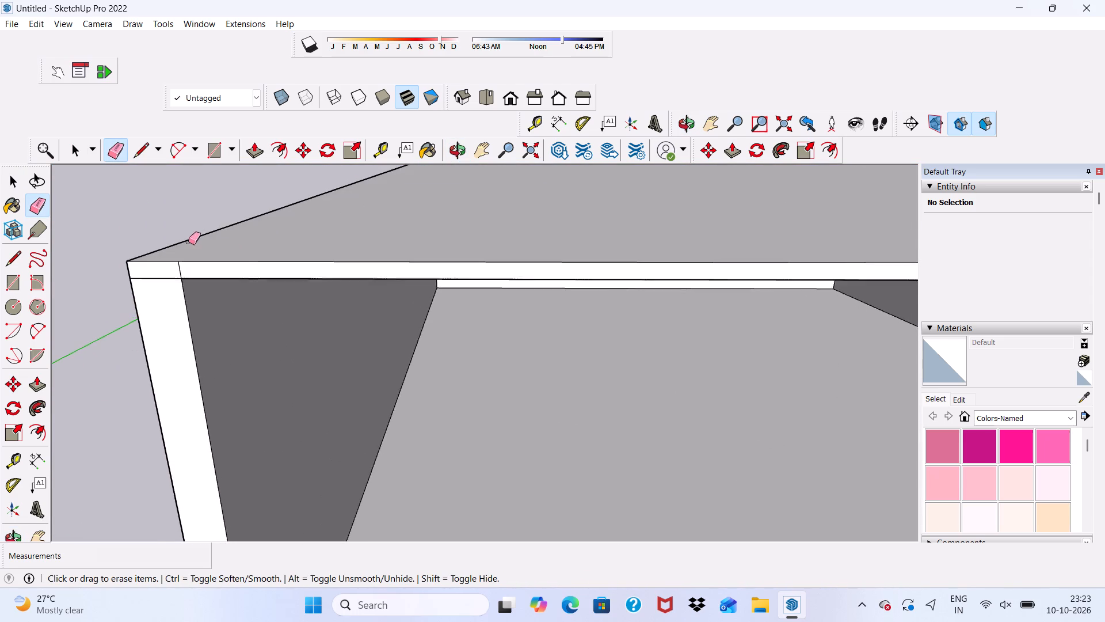
scroll(188, 242, up, 8)
drag(182, 263, 189, 260)
drag(155, 275, 156, 281)
key(space)
Select the roof slab's top face with its bounding edges to check it, and clear the selection.
scroll(156, 281, down, 18)
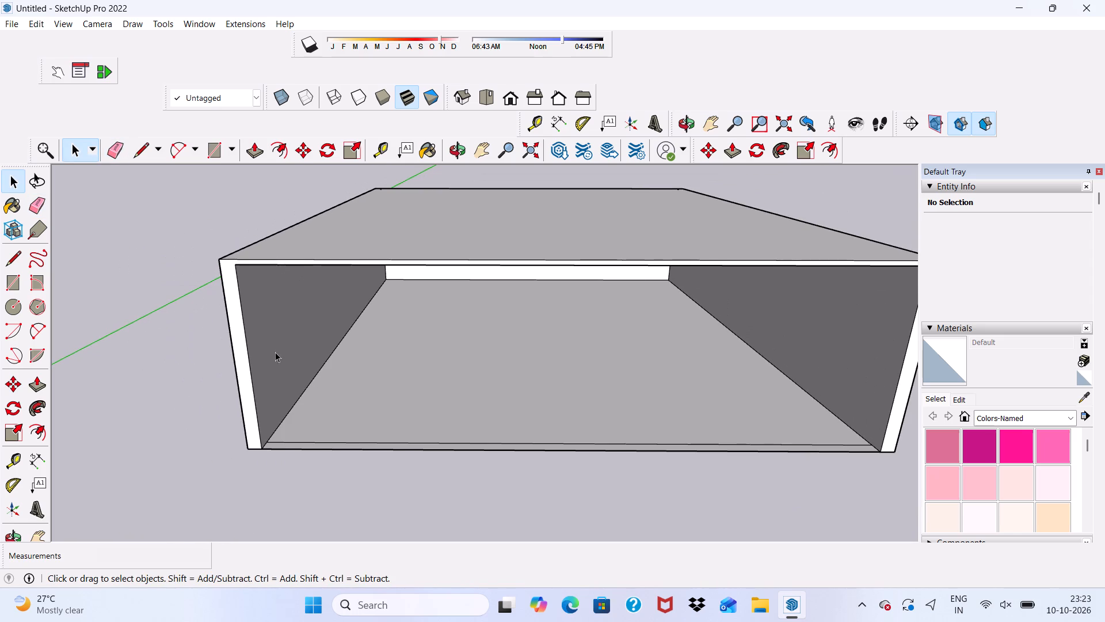
scroll(387, 204, up, 5)
click(387, 204)
drag(387, 204, 384, 218)
scroll(384, 221, down, 4)
drag(377, 246, 374, 266)
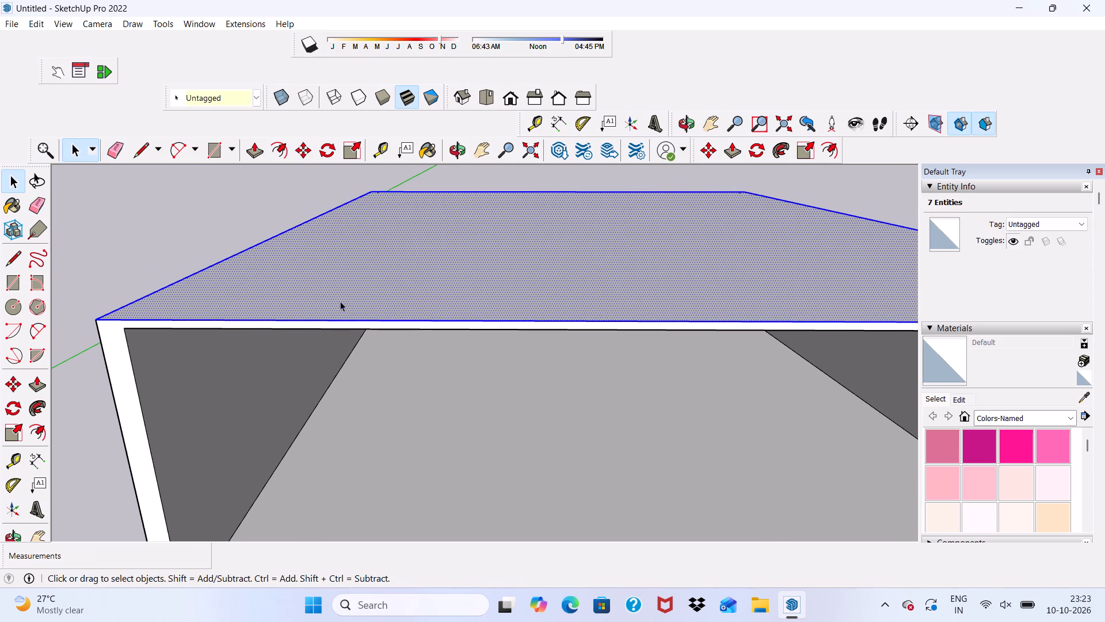
click(242, 208)
Erase leftover edge fragments on the roof slab's top face at the back corner nearest the green axis.
scroll(470, 238, up, 4)
scroll(405, 216, down, 6)
middle_drag(409, 271, 434, 405)
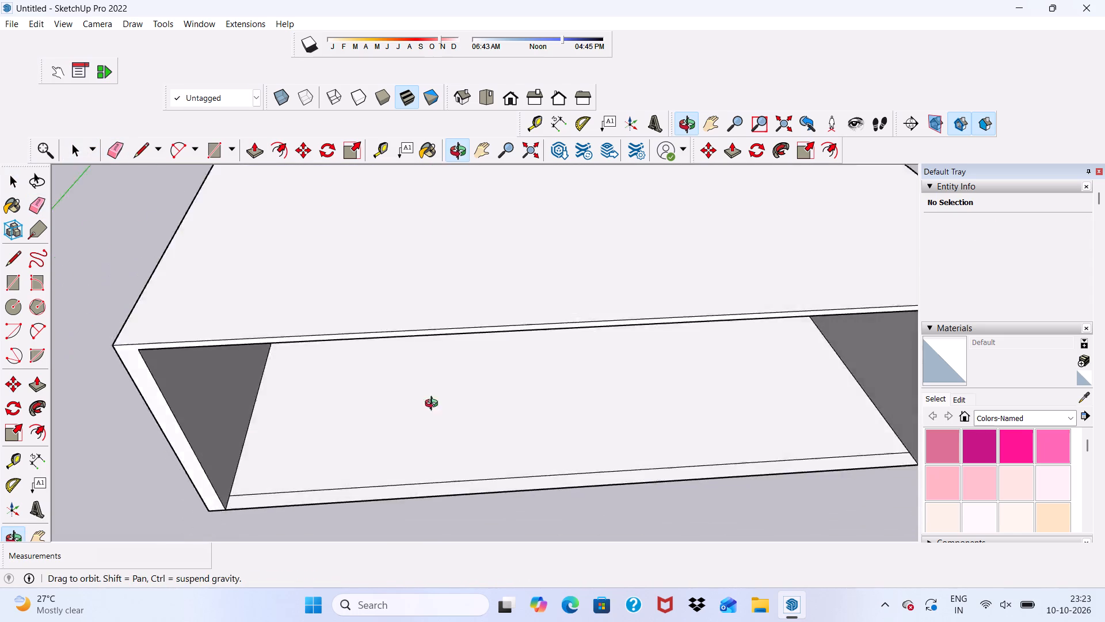
middle_drag(434, 405, 436, 420)
scroll(437, 363, up, 1)
scroll(428, 324, down, 15)
scroll(405, 149, up, 7)
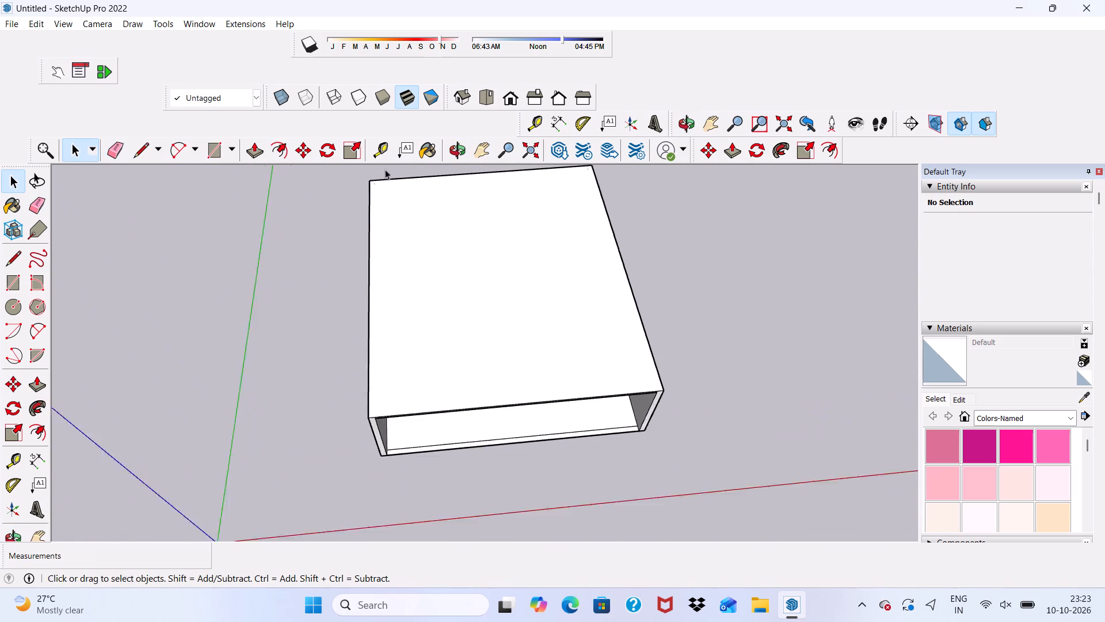
scroll(385, 169, up, 6)
scroll(283, 154, up, 3)
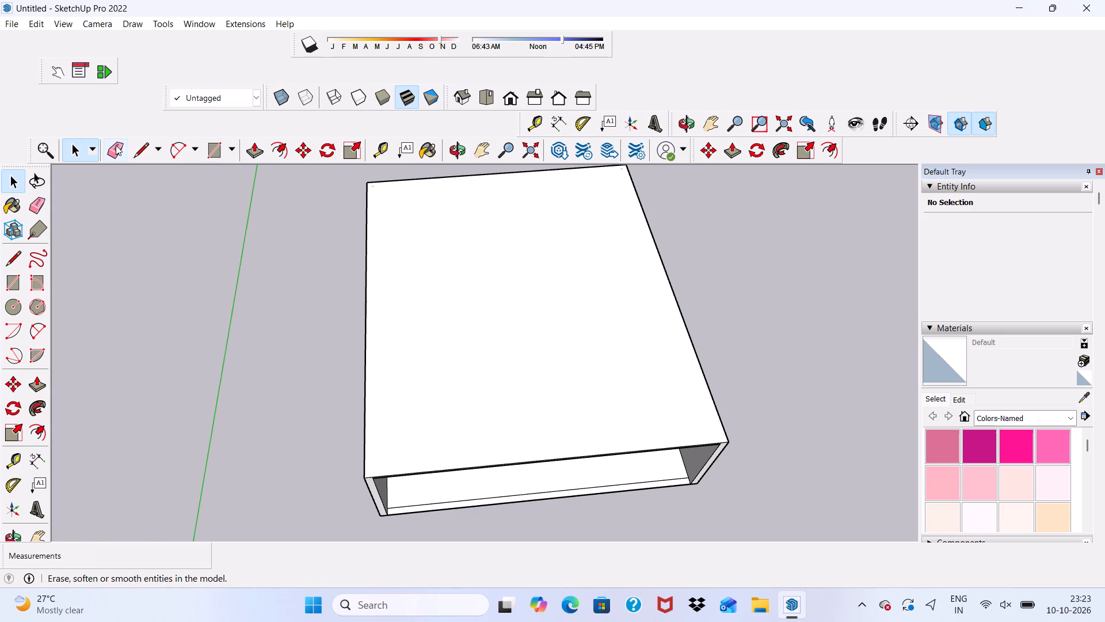
click(116, 145)
scroll(342, 165, up, 8)
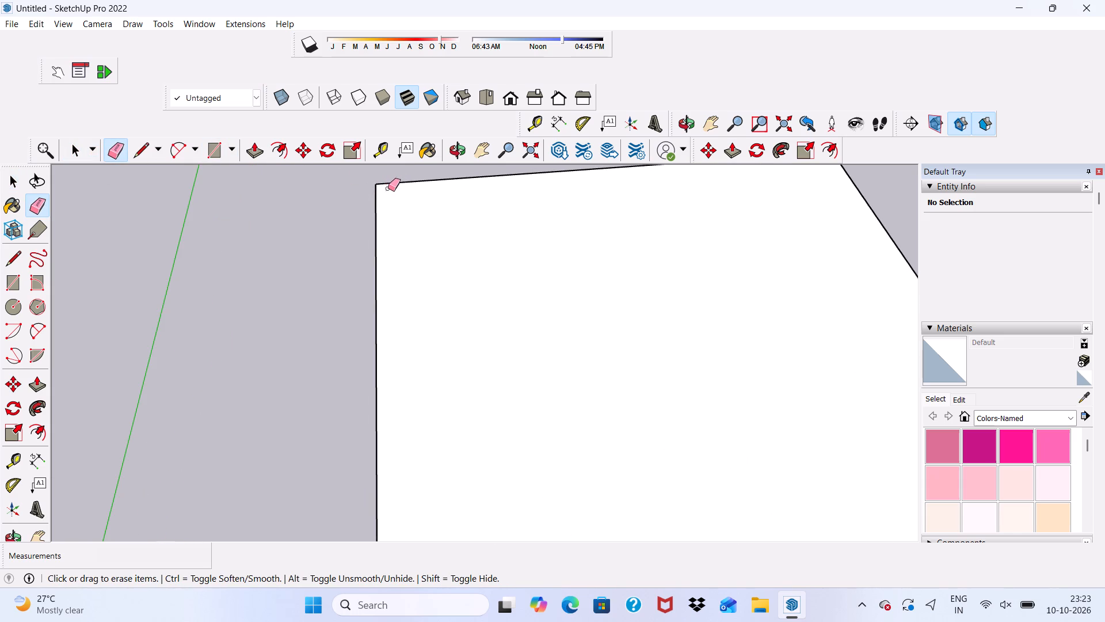
drag(388, 188, 384, 195)
key(space)
Offset the outline of the roof slab's top face 9" inward.
scroll(405, 219, down, 5)
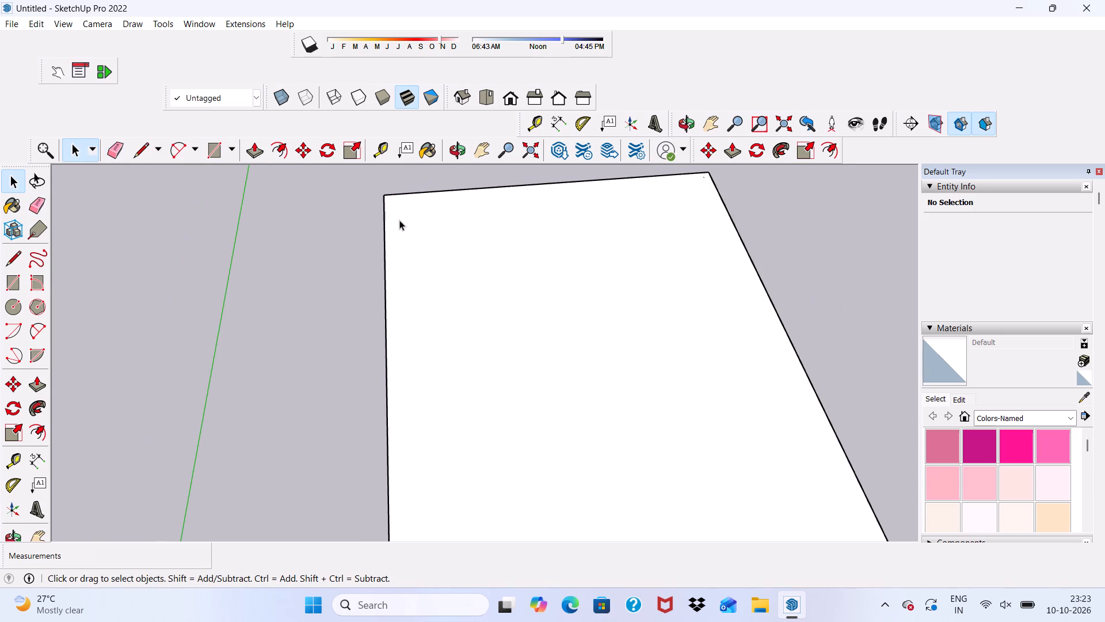
scroll(399, 218, down, 5)
middle_drag(449, 351, 382, 249)
scroll(314, 234, up, 3)
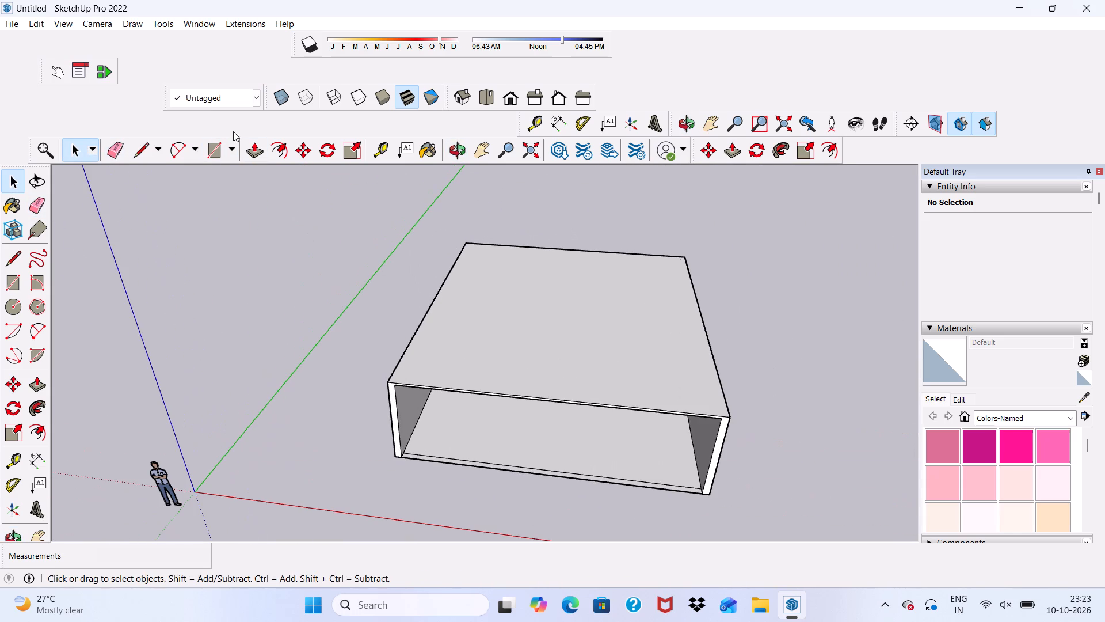
click(283, 151)
click(465, 315)
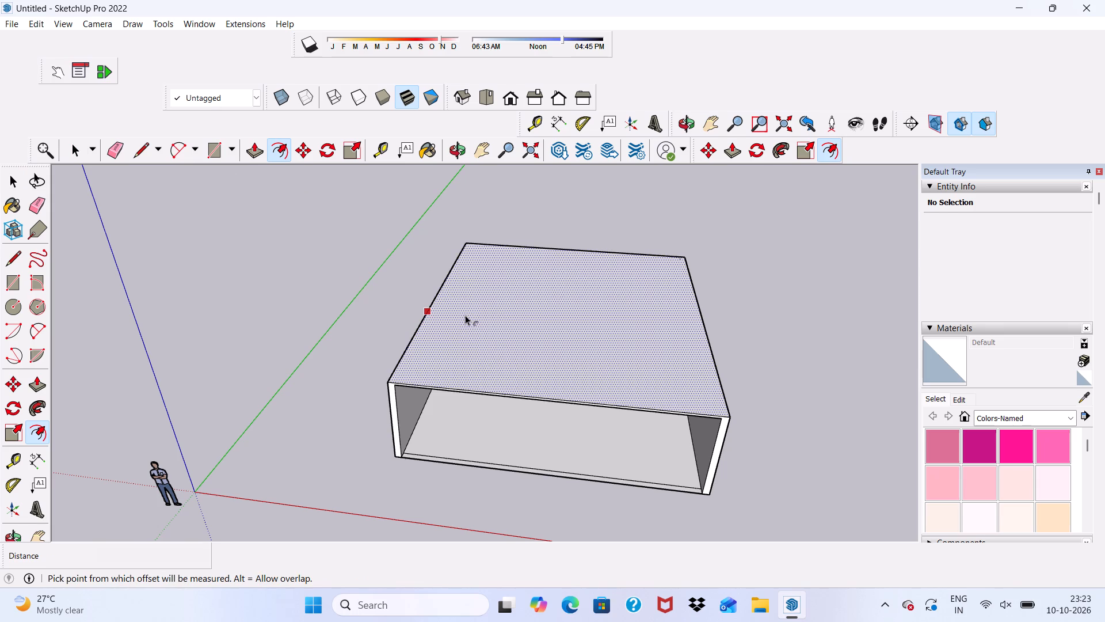
key(9)
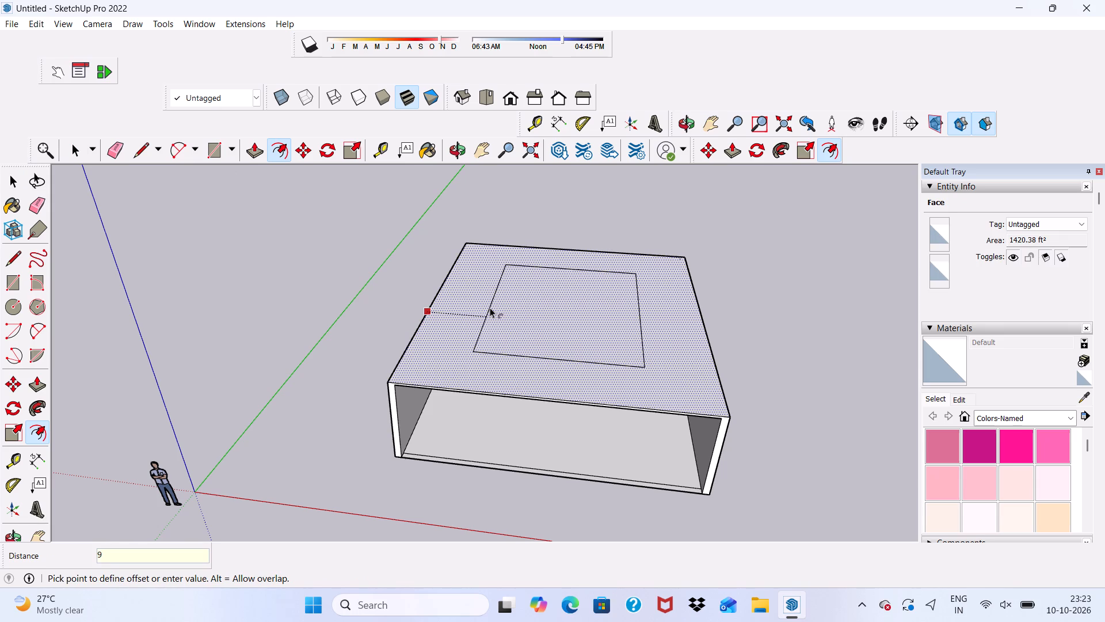
key(shift+quotedbl)
key(Return)
key(space)
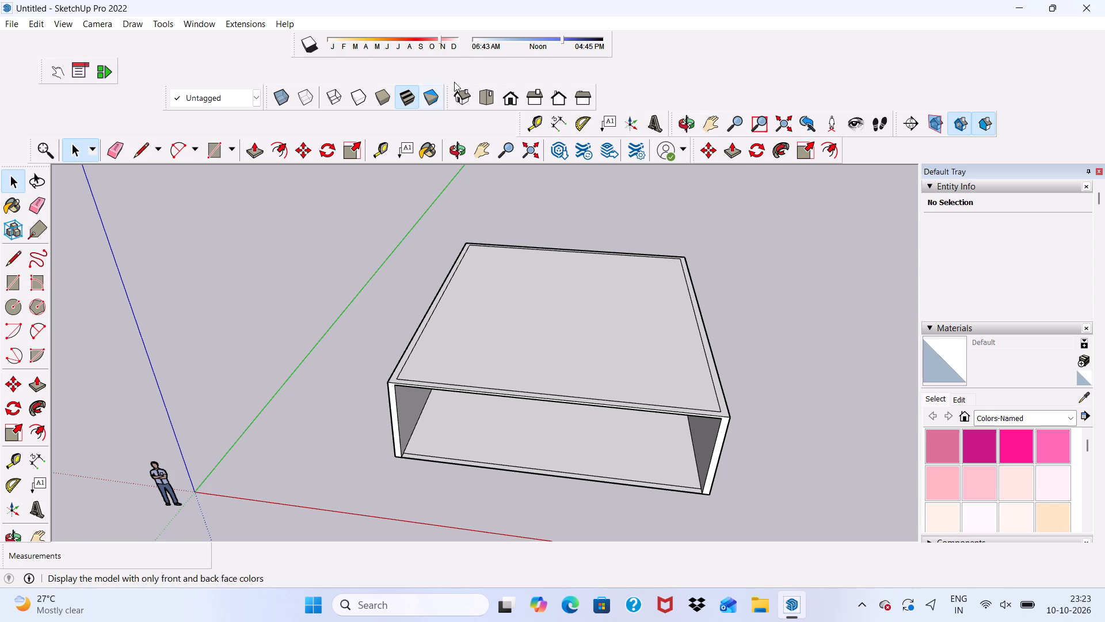
Minimize SketchUp to return to the desktop and select the Fuji shortcut.
scroll(447, 96, down, 1)
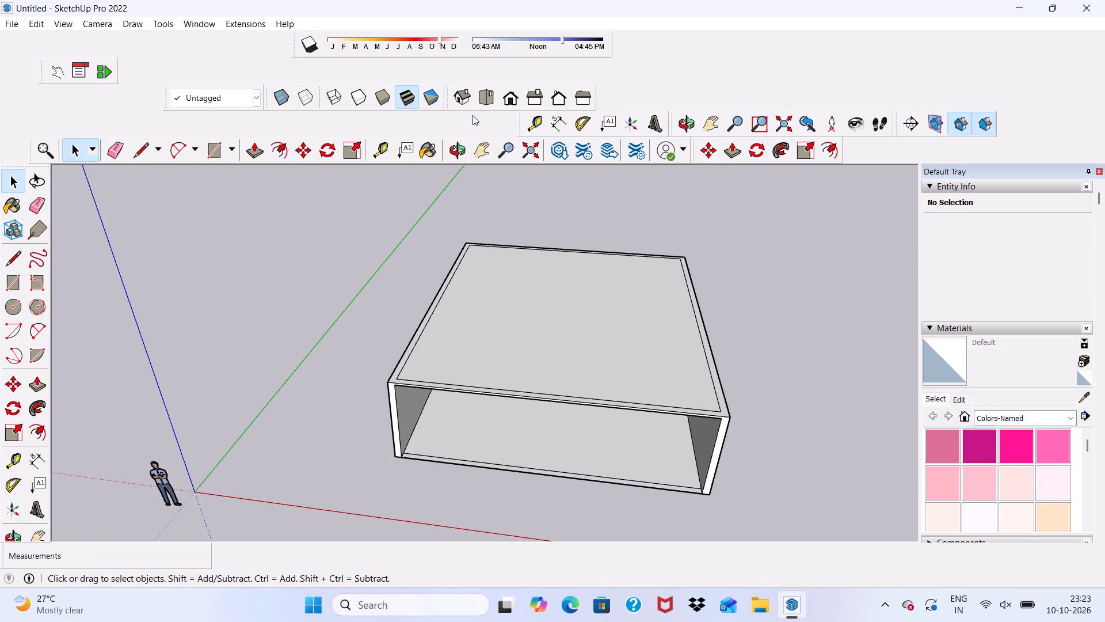
click(1013, 9)
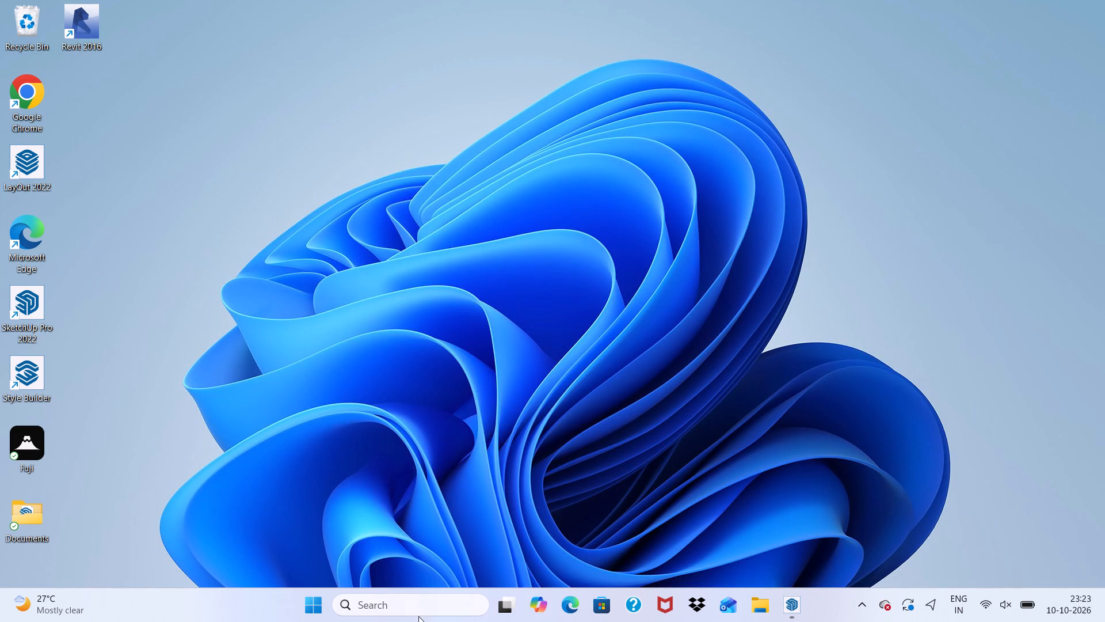
click(24, 449)
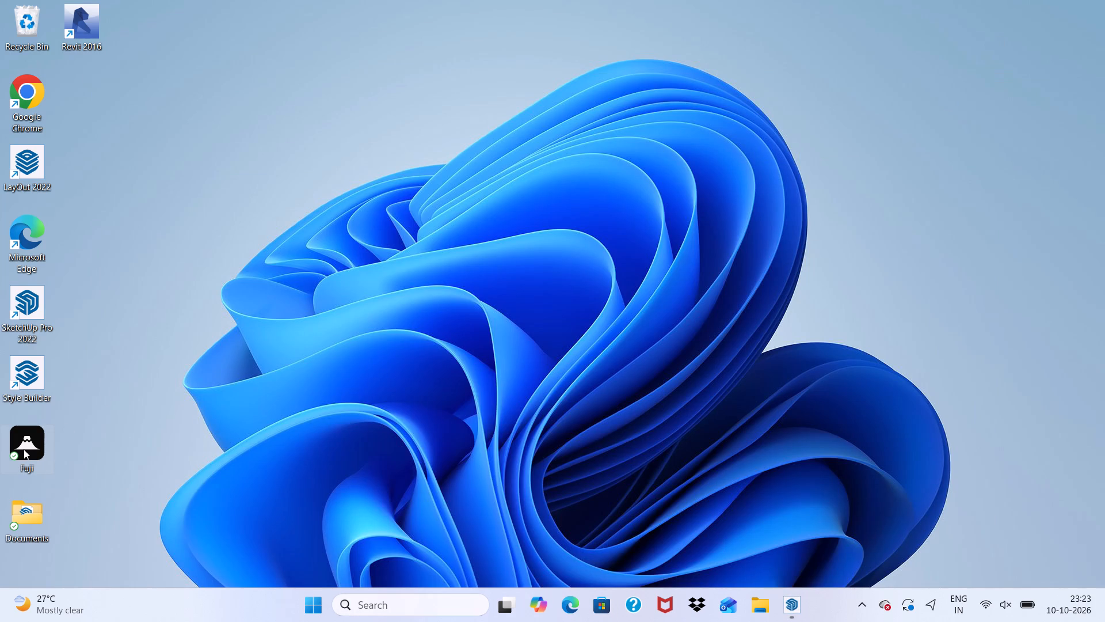
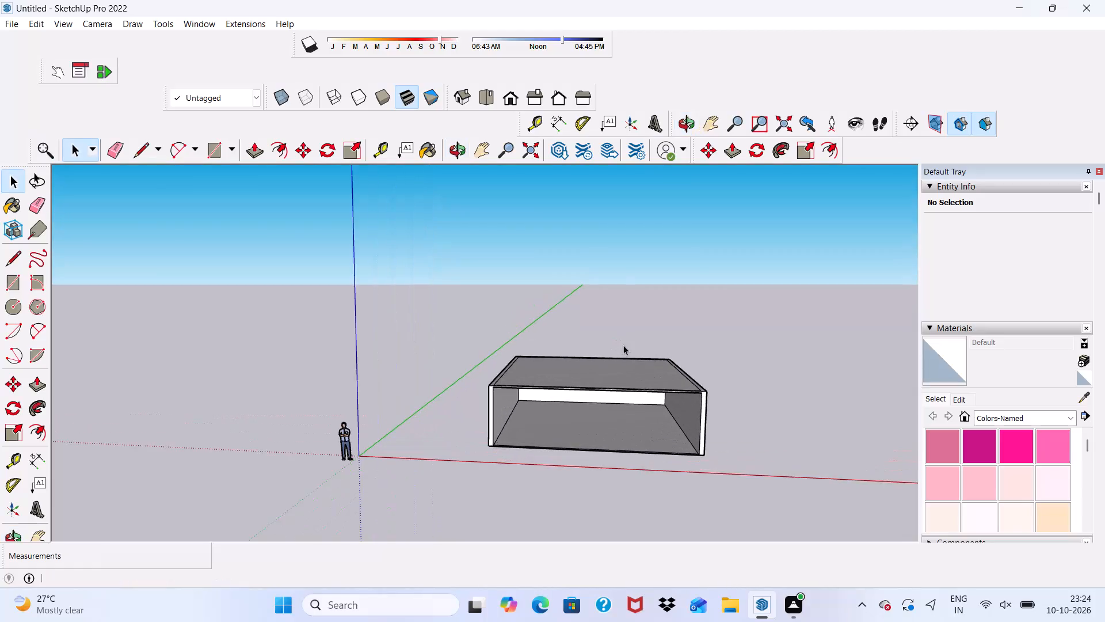
Draw a 9" line from the inner outline's front corner nearest the origin to the roof slab's front edge.
scroll(603, 403, up, 4)
middle_drag(505, 408, 570, 347)
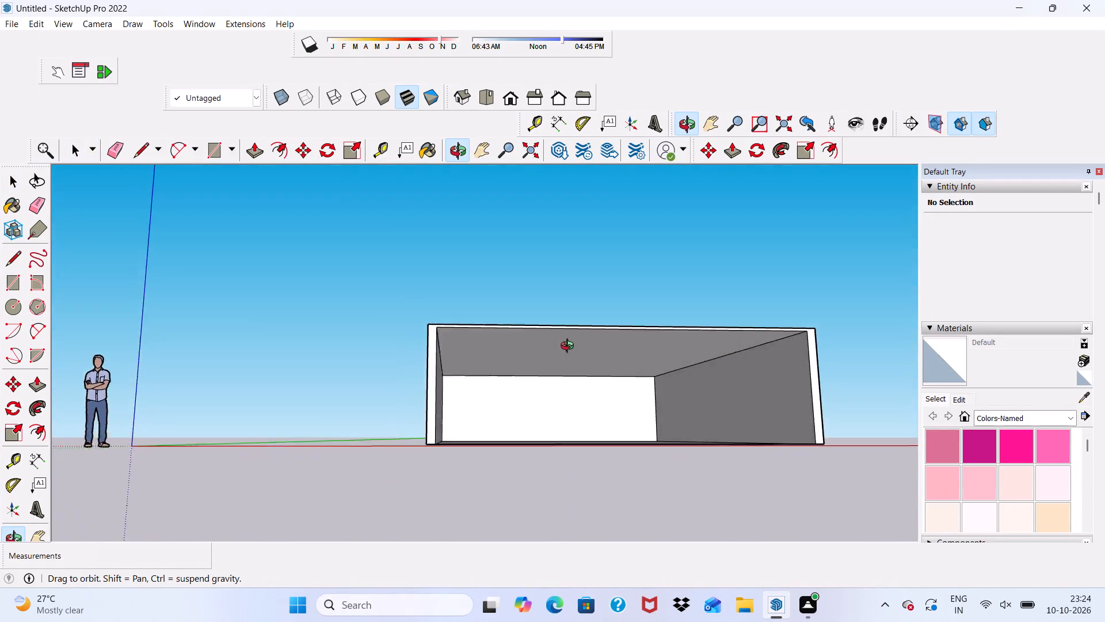
middle_drag(570, 347, 553, 492)
scroll(478, 439, up, 4)
scroll(428, 377, down, 4)
scroll(769, 332, up, 2)
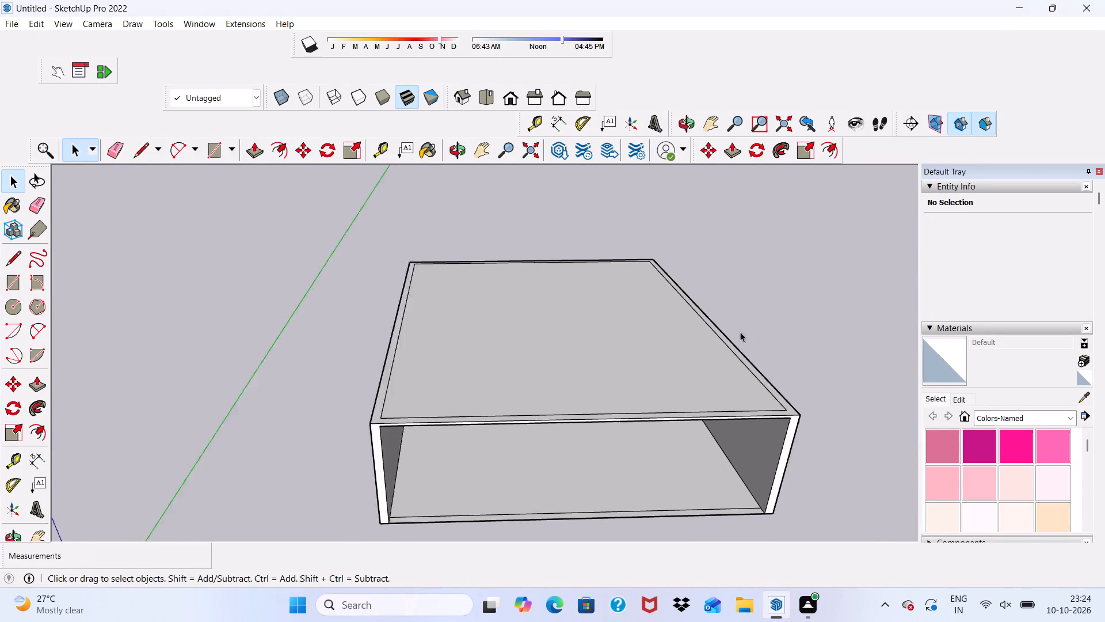
scroll(740, 332, up, 2)
scroll(580, 347, down, 3)
middle_drag(565, 377, 521, 496)
middle_drag(505, 397, 558, 266)
scroll(337, 354, up, 3)
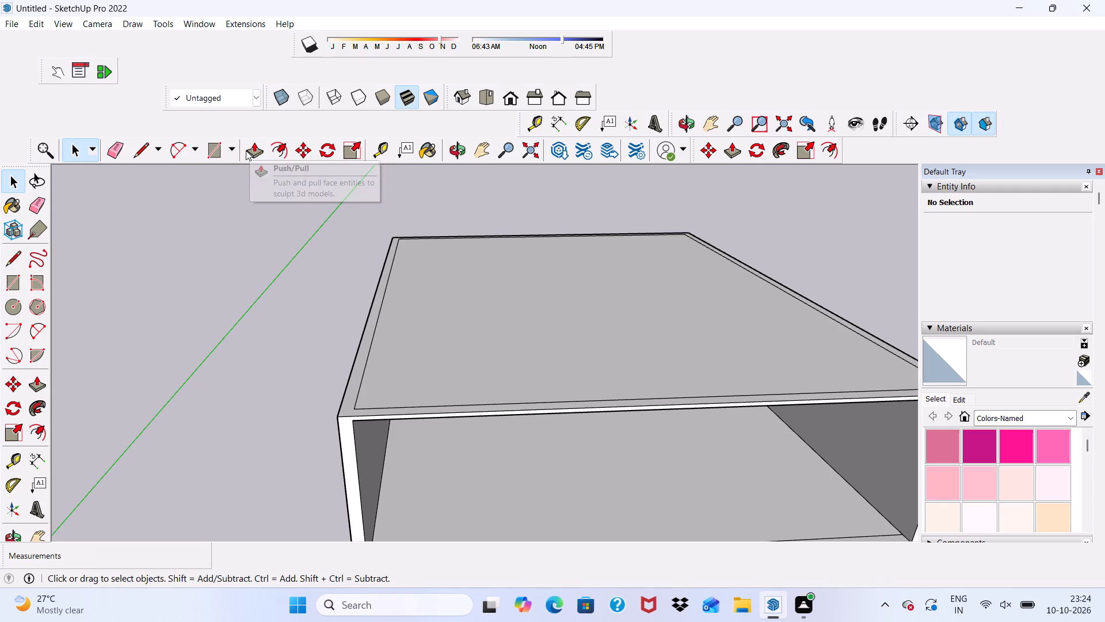
click(247, 150)
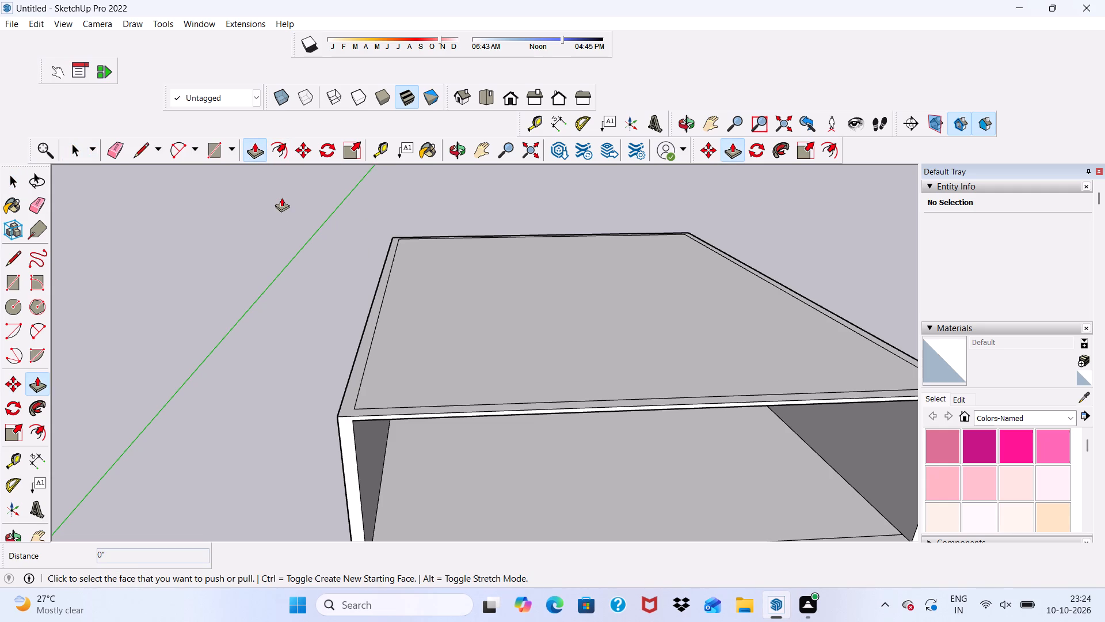
scroll(281, 198, up, 1)
scroll(352, 385, up, 1)
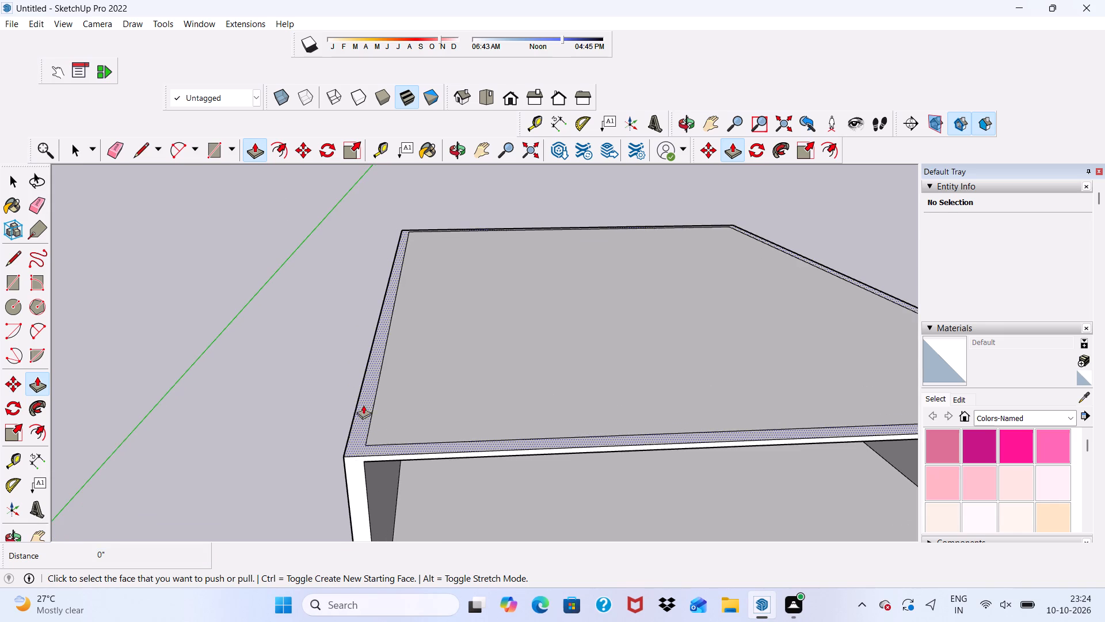
scroll(363, 400, down, 8)
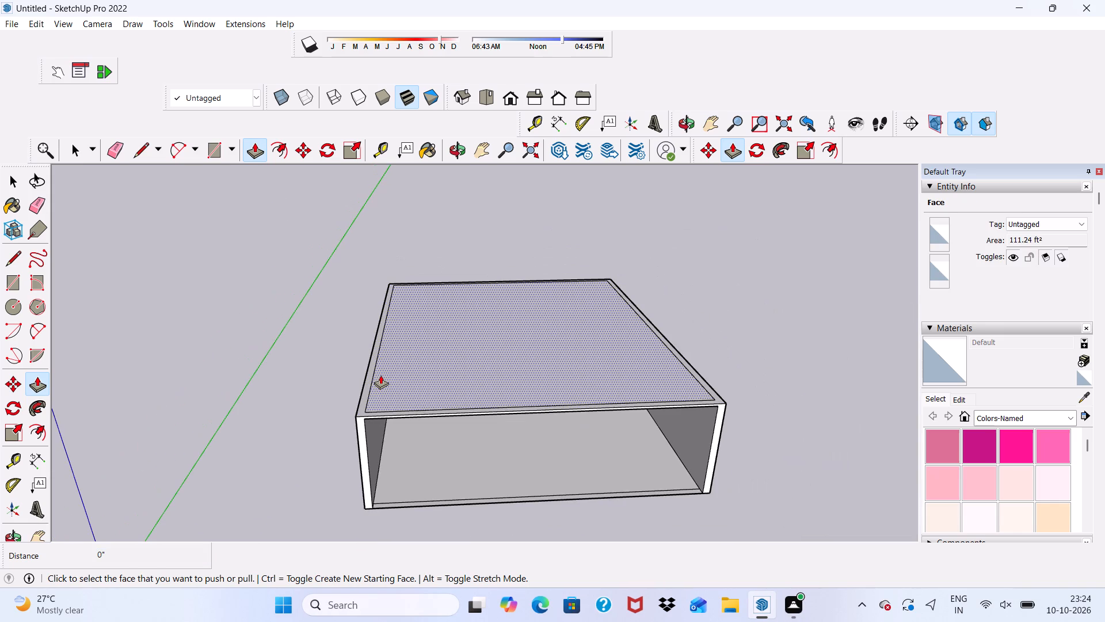
scroll(351, 434, up, 8)
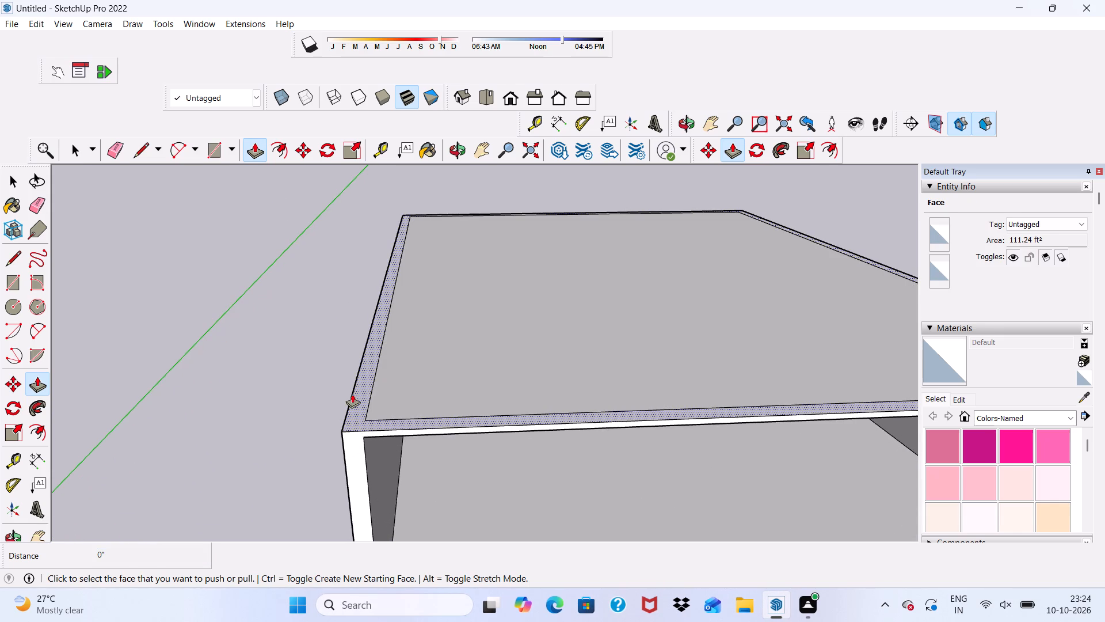
click(133, 151)
scroll(391, 463, up, 9)
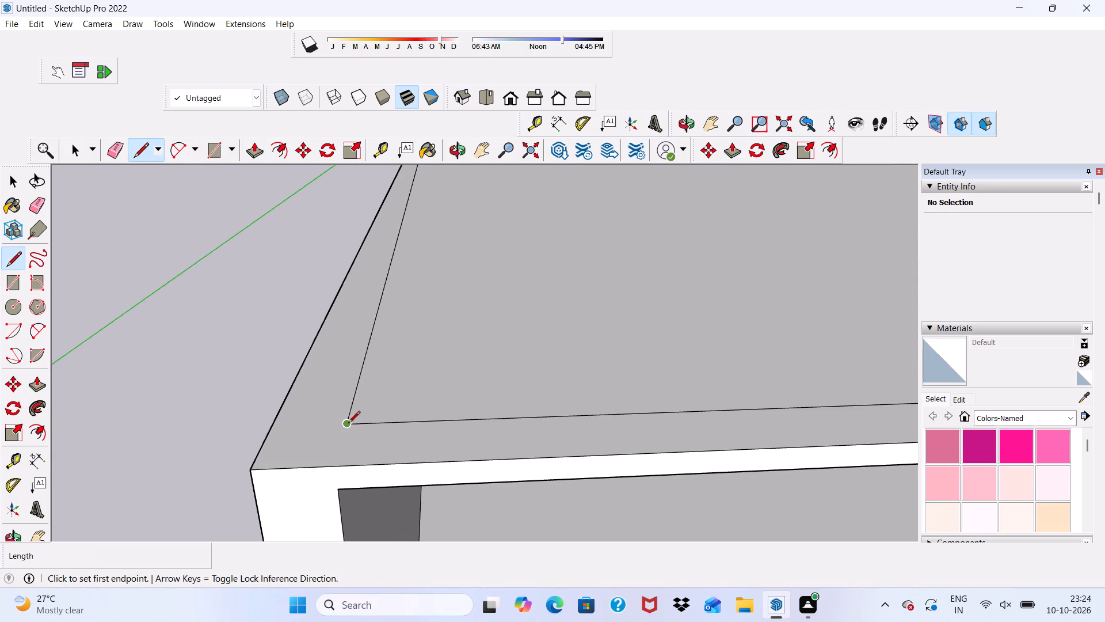
click(348, 424)
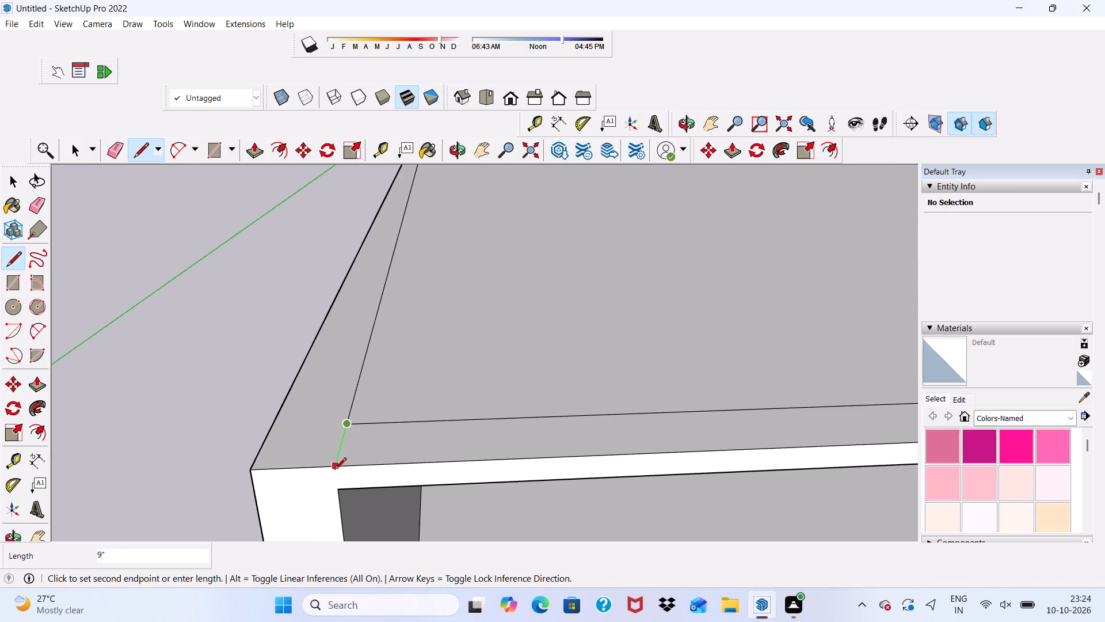
click(334, 471)
Draw a line from the inner outline's front corner farthest from the origin to the roof slab's front edge.
scroll(287, 379, down, 5)
scroll(218, 366, down, 6)
scroll(470, 411, up, 1)
scroll(798, 410, up, 9)
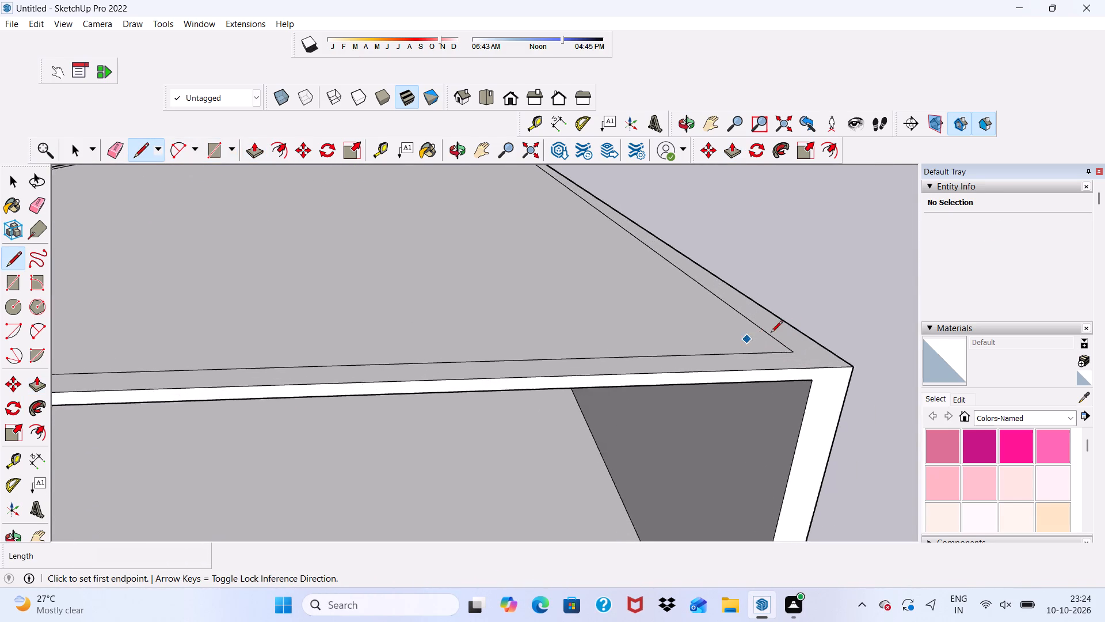
scroll(771, 333, up, 15)
click(788, 353)
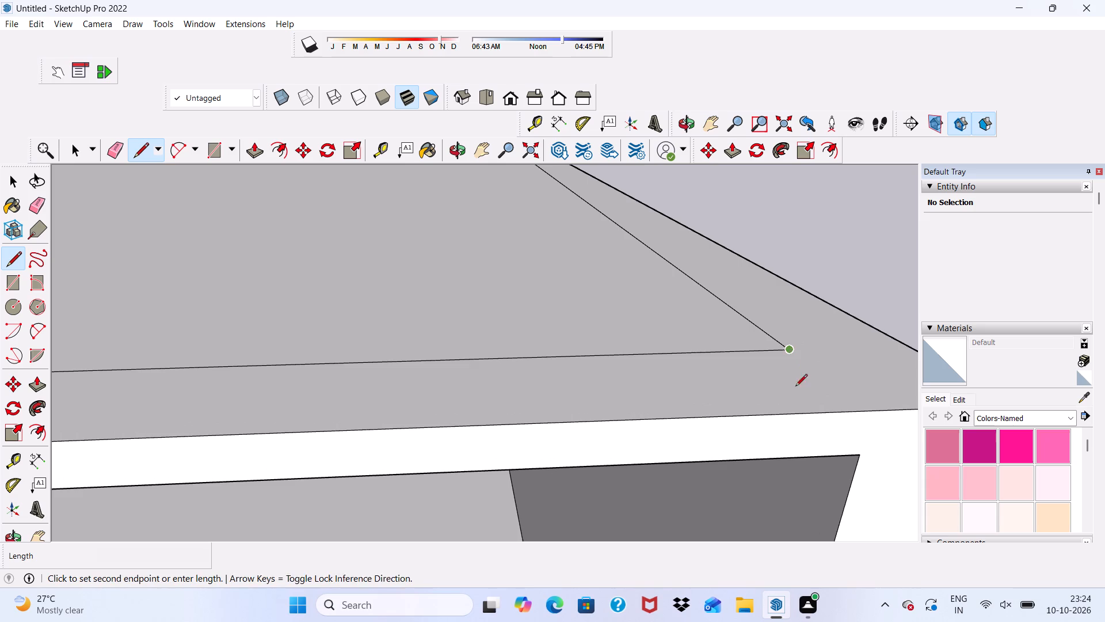
scroll(811, 426, down, 5)
scroll(798, 343, down, 5)
scroll(814, 366, up, 5)
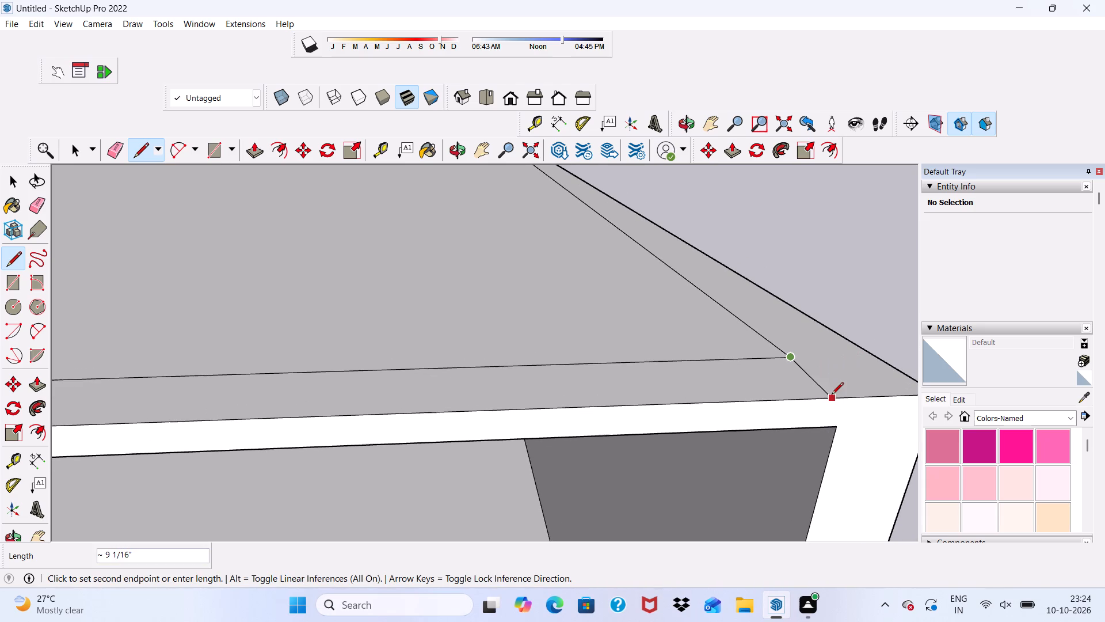
click(840, 395)
scroll(829, 399, down, 3)
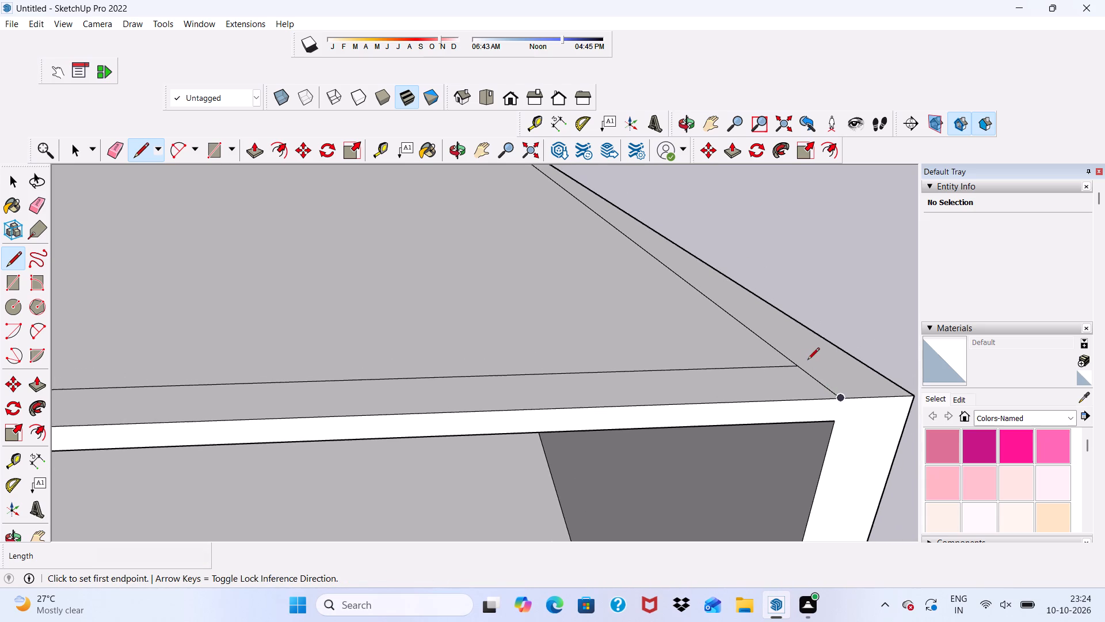
key(space)
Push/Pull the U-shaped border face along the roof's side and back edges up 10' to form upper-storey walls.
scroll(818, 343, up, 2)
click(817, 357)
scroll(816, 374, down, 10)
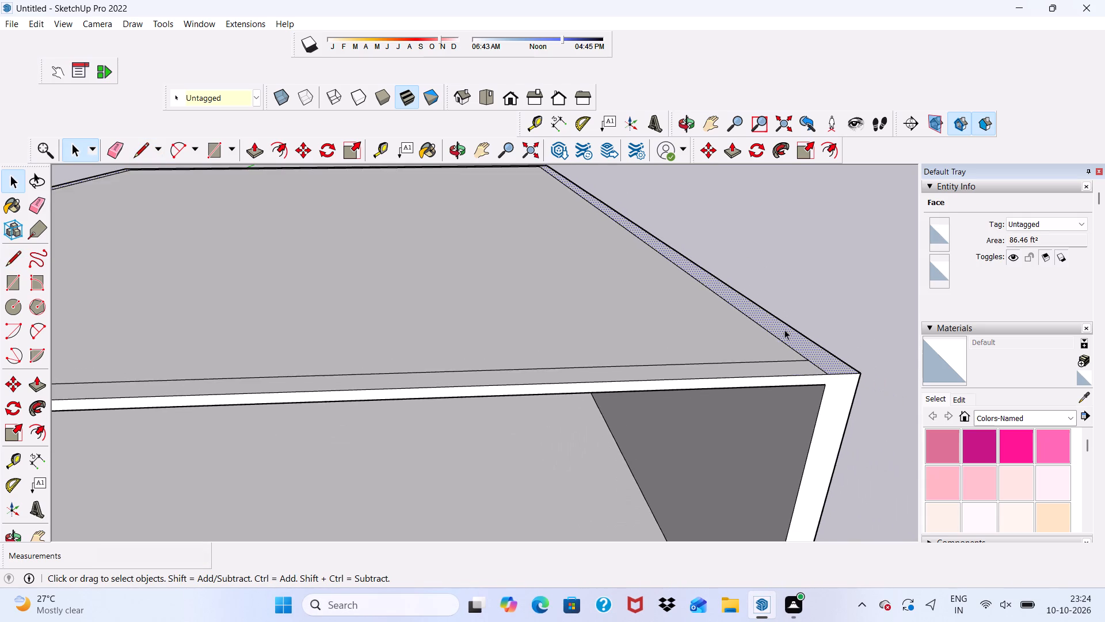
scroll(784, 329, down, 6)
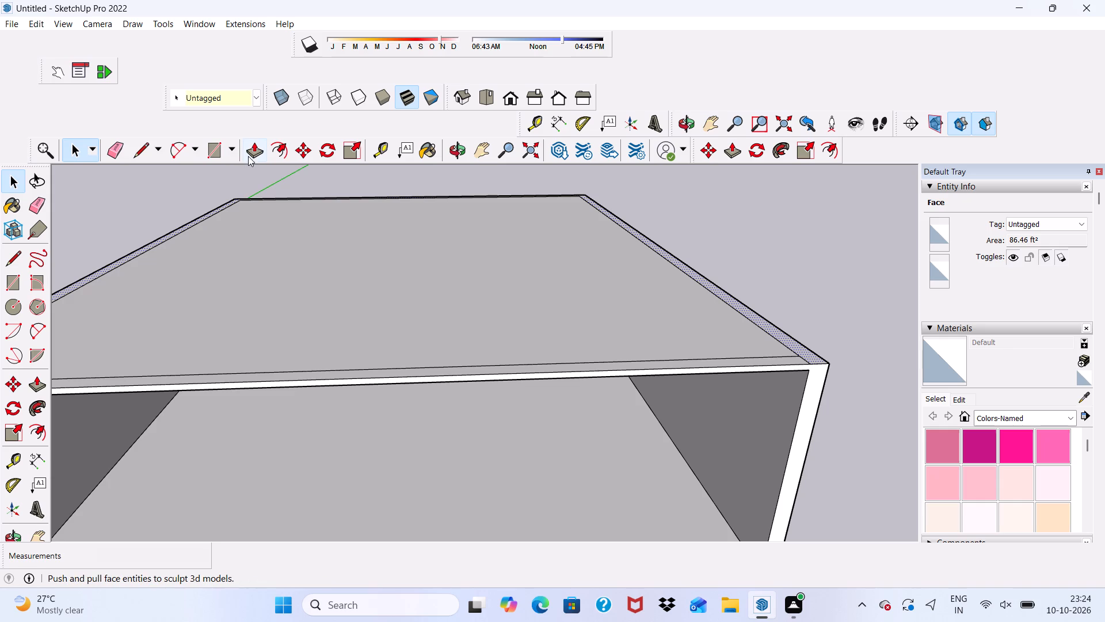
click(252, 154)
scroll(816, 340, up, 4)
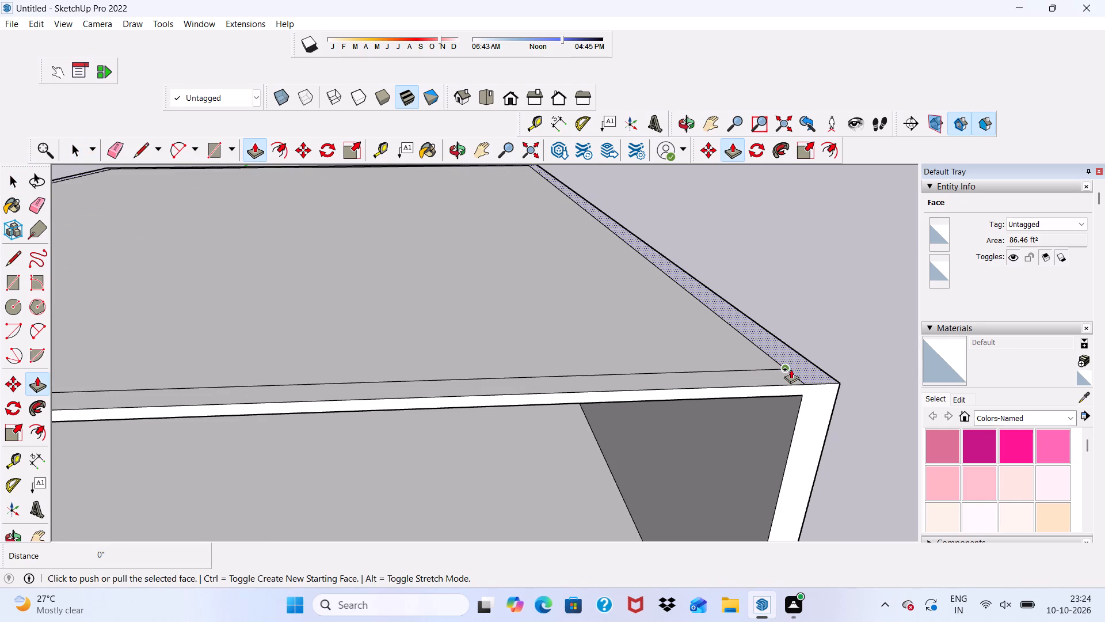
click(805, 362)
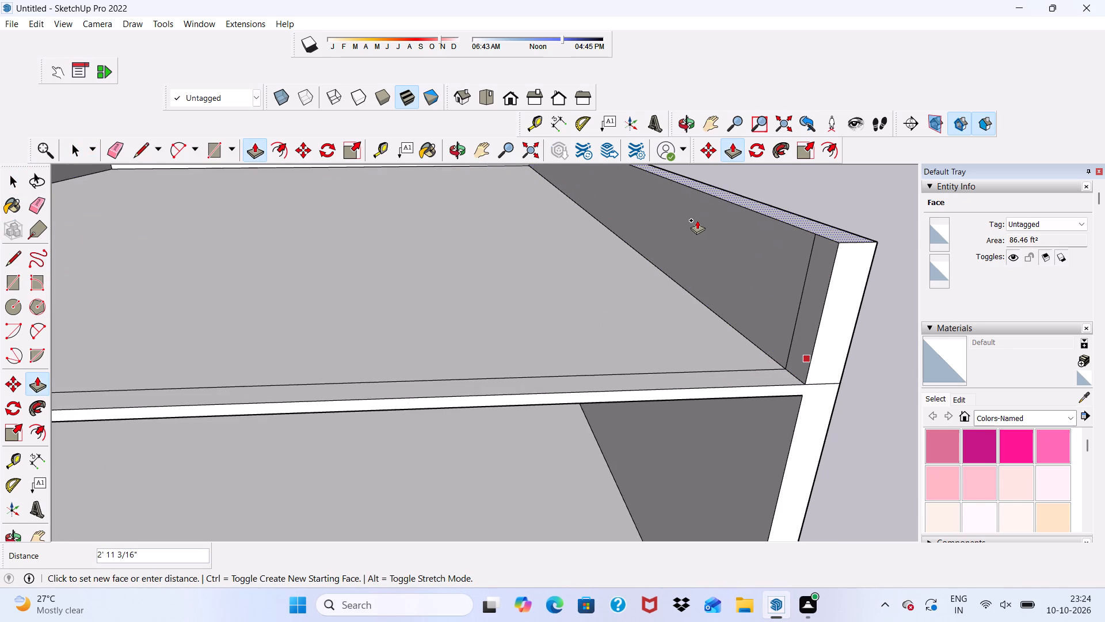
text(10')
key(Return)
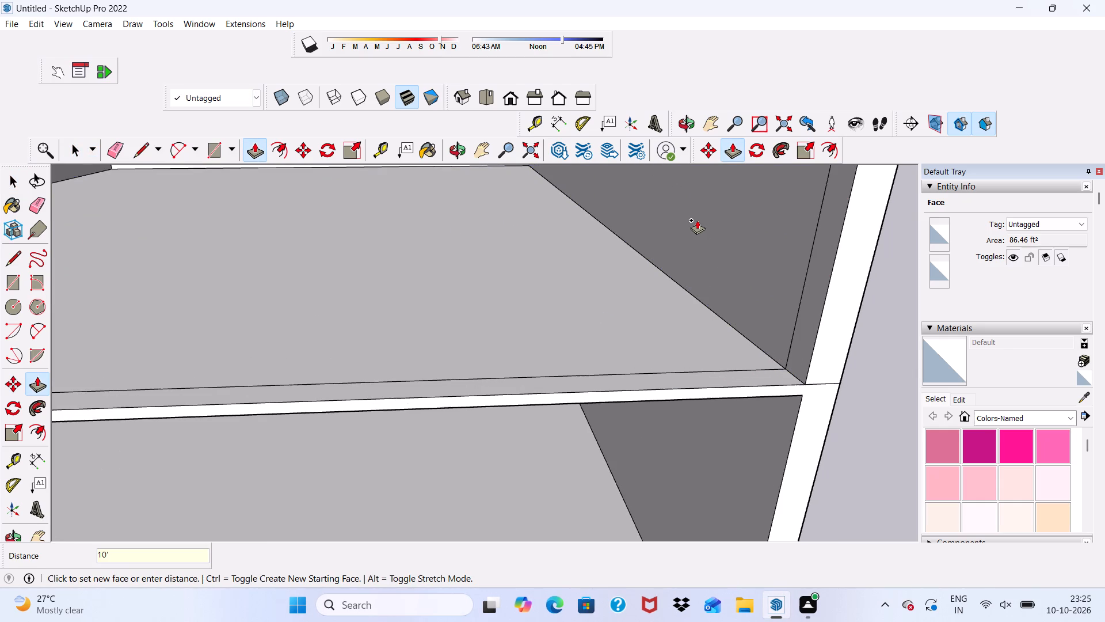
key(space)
Examine the two-storey building from the front, from above and inside the ground floor.
scroll(700, 219, down, 16)
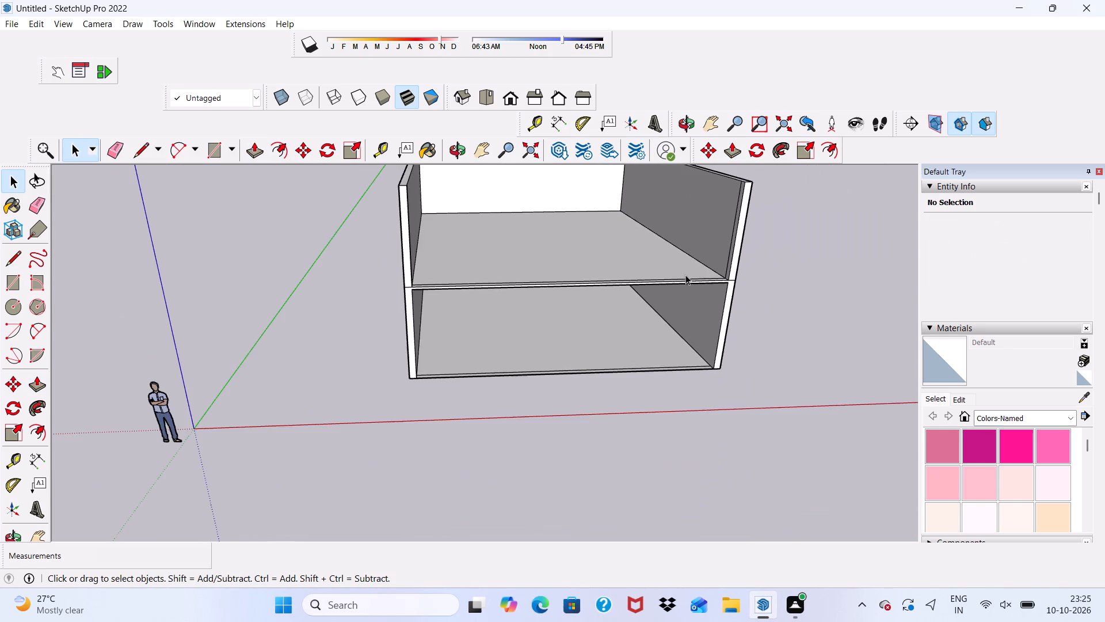
middle_drag(637, 289, 562, 223)
scroll(562, 223, up, 4)
scroll(551, 264, down, 11)
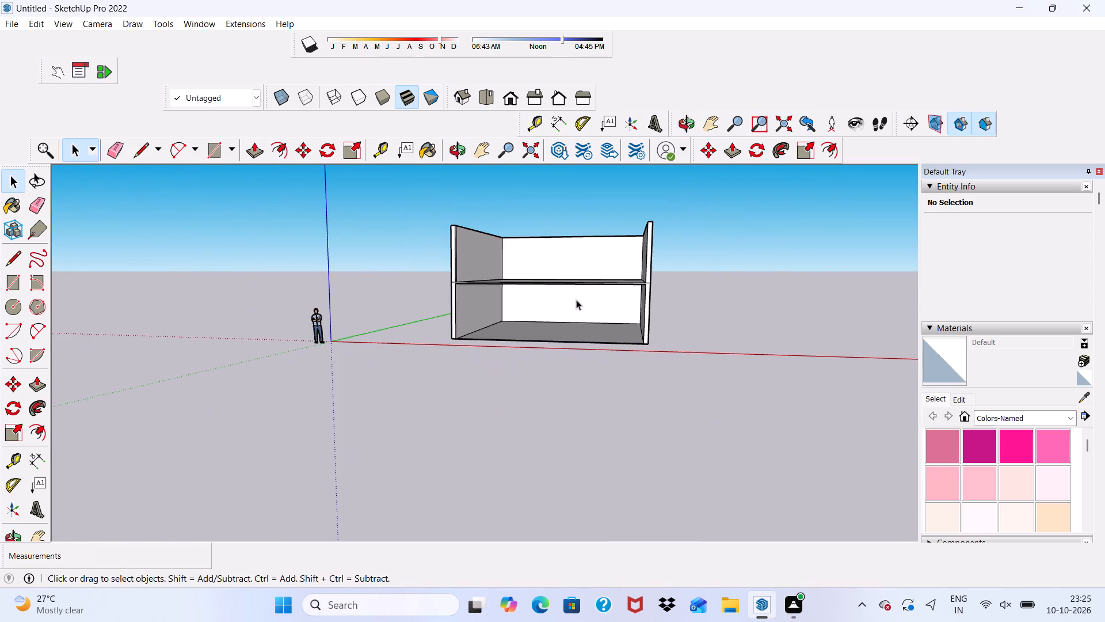
scroll(509, 233, up, 11)
scroll(514, 366, up, 2)
scroll(505, 374, down, 1)
middle_drag(505, 374, 534, 426)
scroll(524, 414, up, 4)
scroll(462, 393, down, 10)
middle_drag(464, 399, 475, 296)
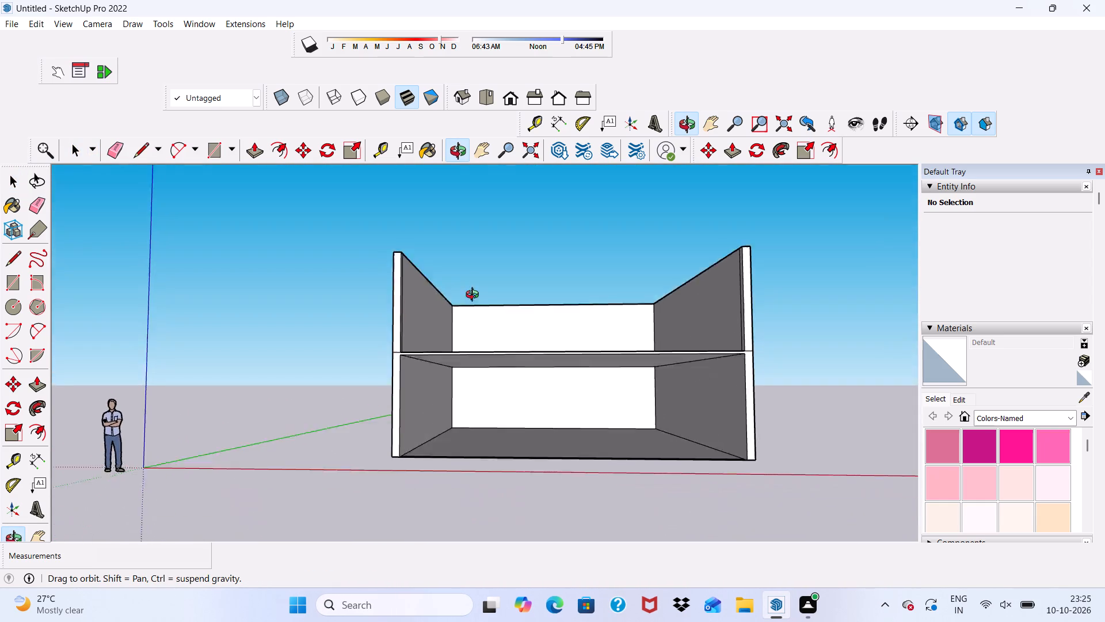
middle_drag(475, 296, 475, 349)
scroll(542, 367, up, 1)
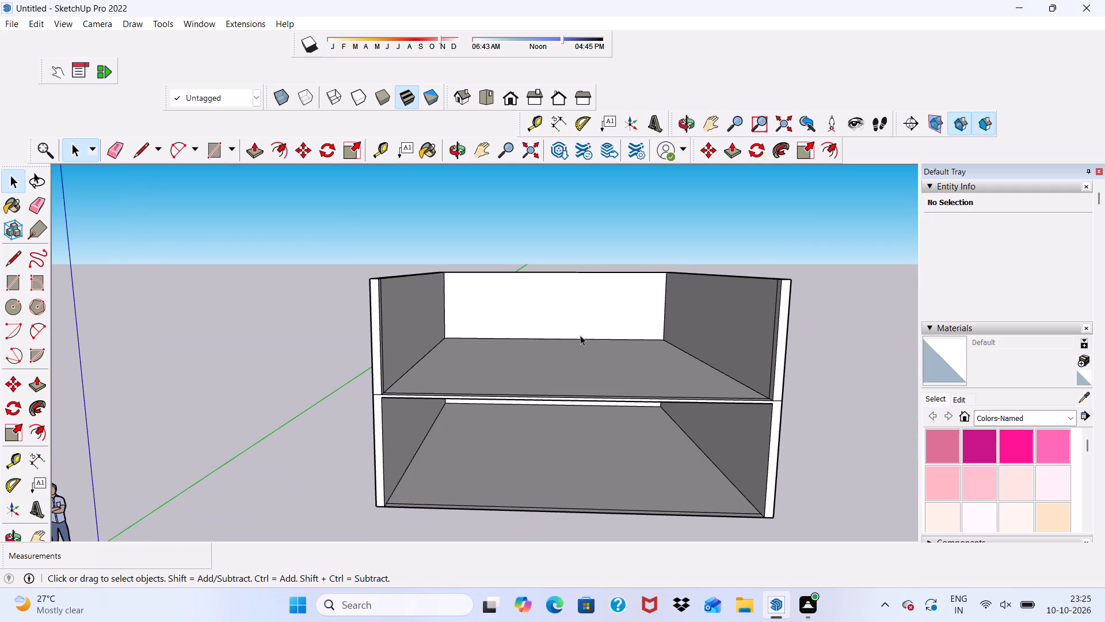
scroll(581, 309, down, 8)
middle_drag(634, 381, 628, 340)
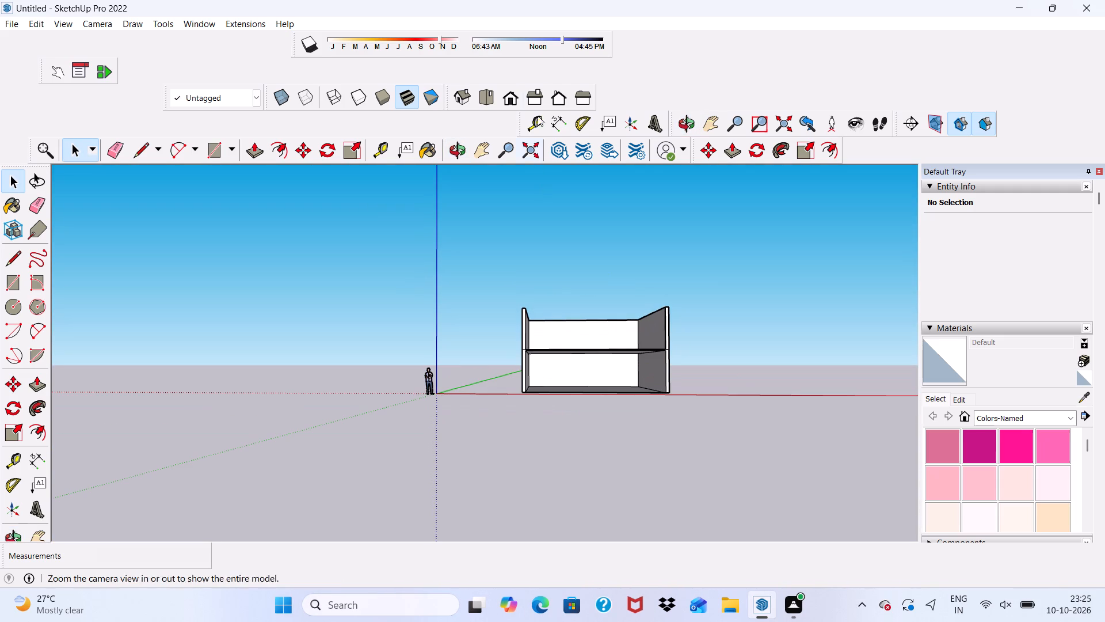
click(513, 90)
scroll(634, 347, up, 6)
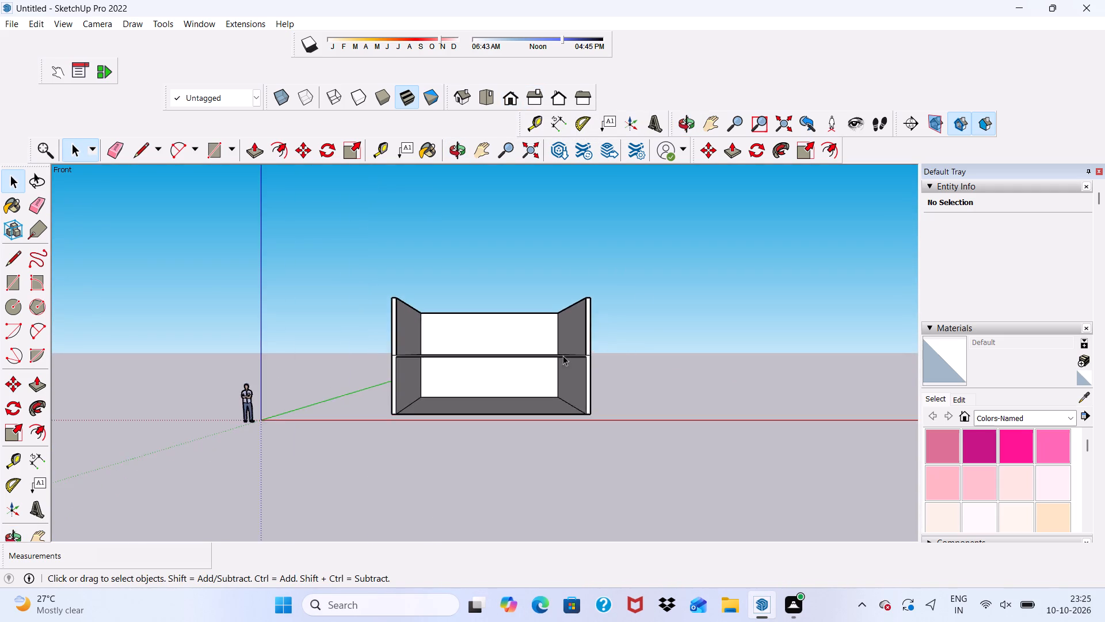
scroll(563, 355, up, 2)
middle_drag(546, 373, 509, 376)
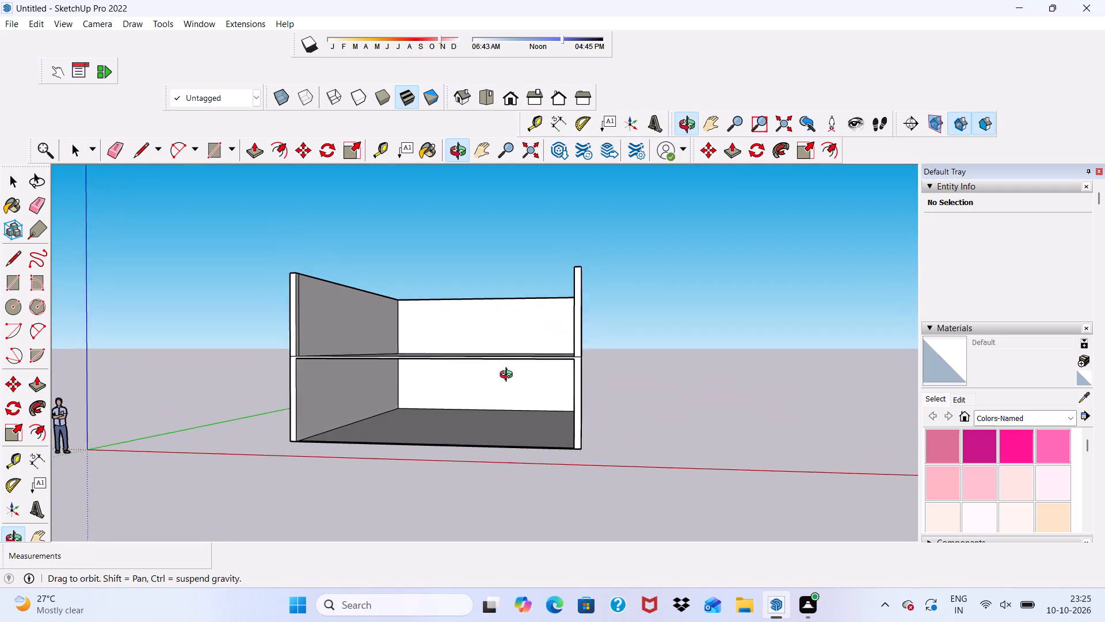
middle_drag(509, 376, 512, 378)
scroll(515, 368, down, 5)
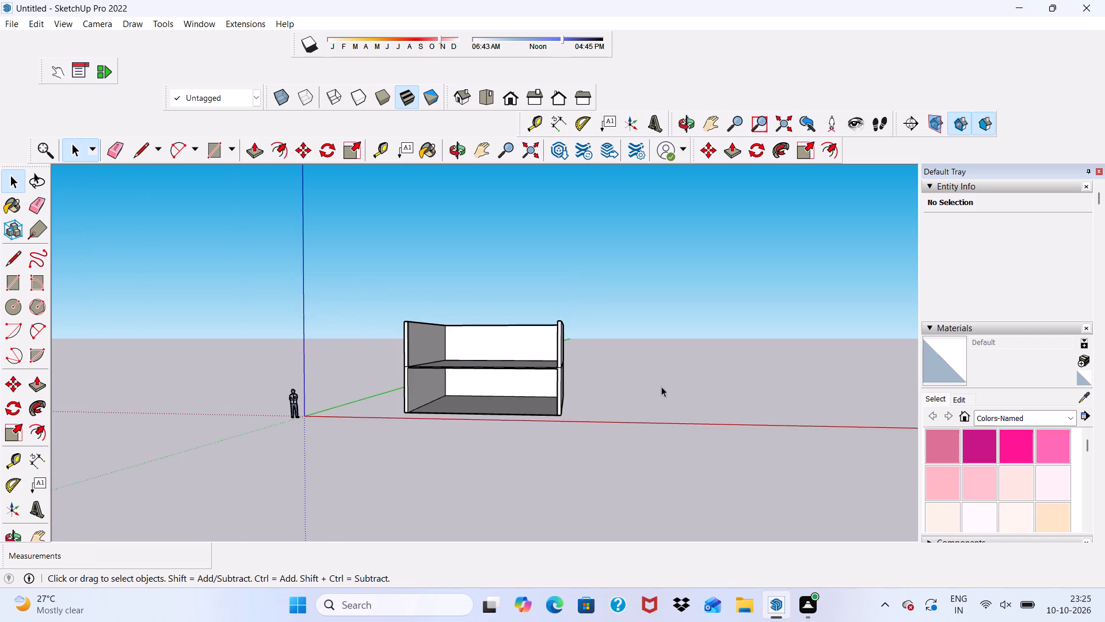
scroll(658, 381, down, 2)
scroll(714, 423, up, 1)
scroll(454, 298, up, 2)
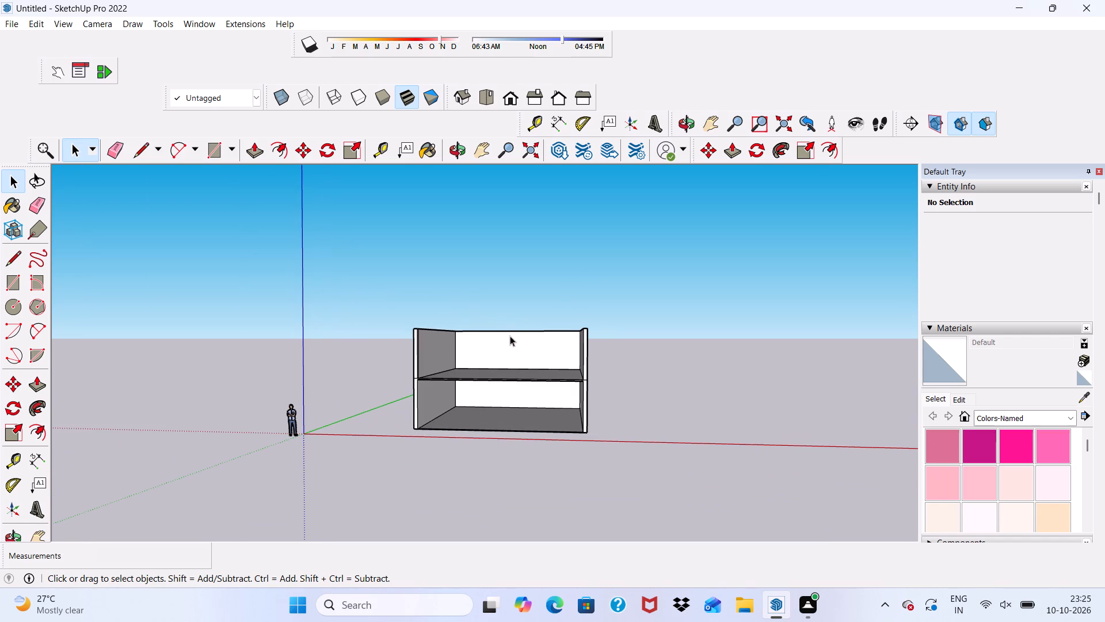
scroll(479, 382, up, 15)
scroll(445, 385, down, 3)
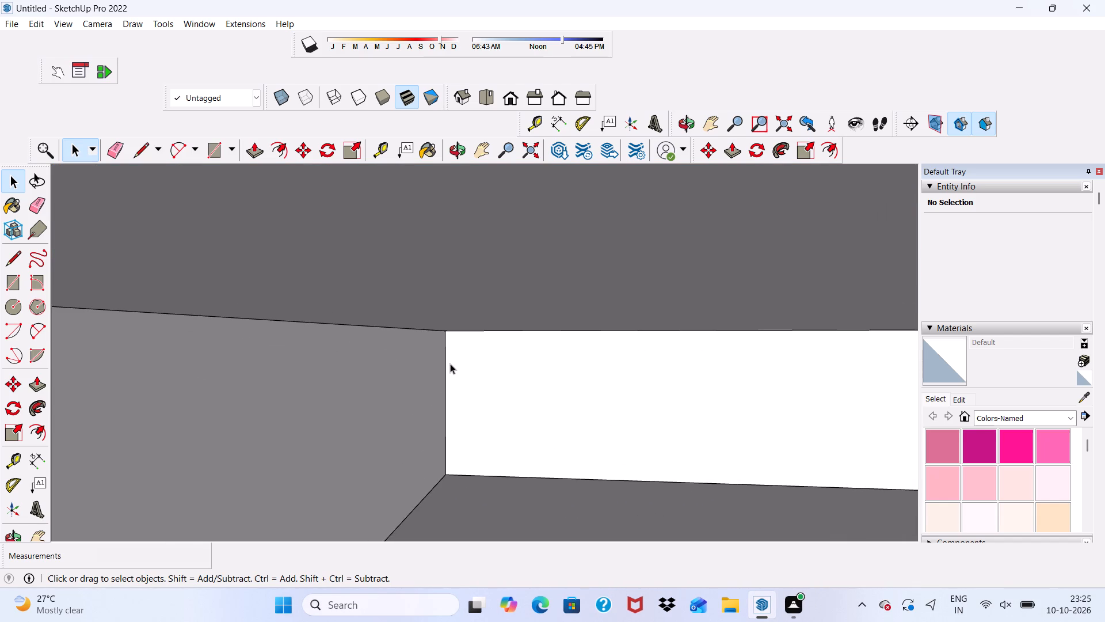
scroll(497, 365, up, 2)
scroll(430, 279, down, 17)
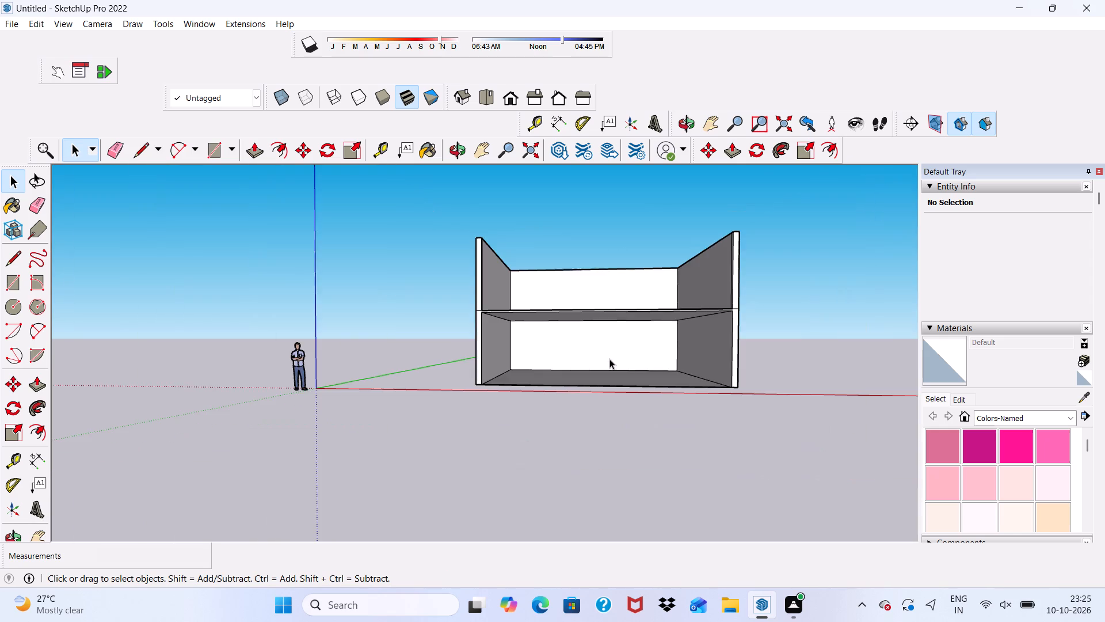
middle_drag(611, 352, 568, 403)
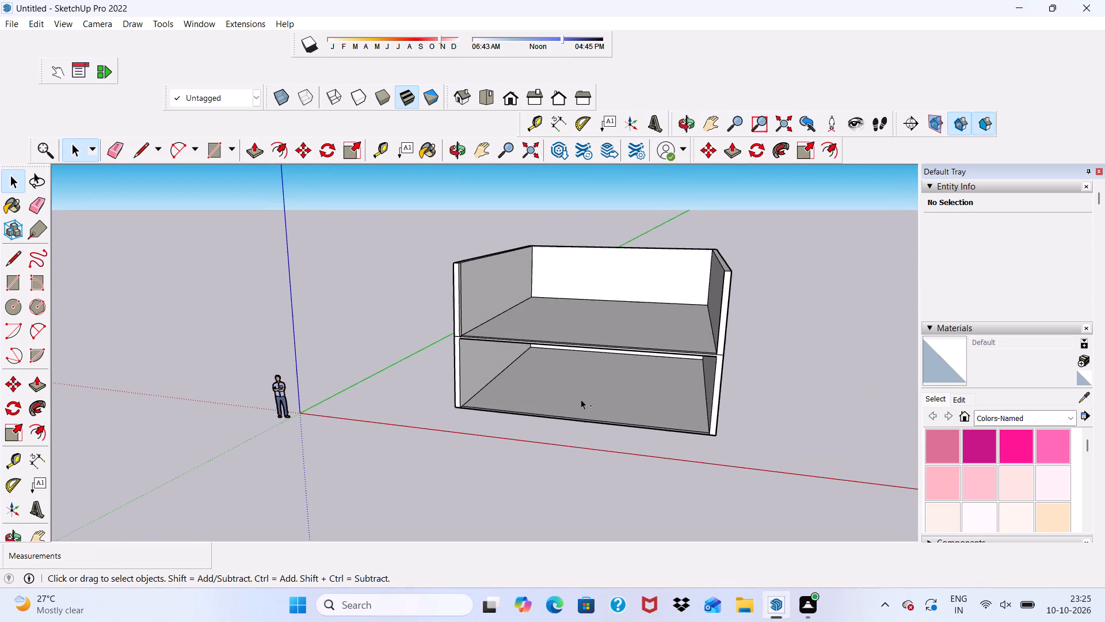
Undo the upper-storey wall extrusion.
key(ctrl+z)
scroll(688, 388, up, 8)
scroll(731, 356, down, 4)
Push/Pull the outer face of the side wall farthest from the origin outward about 17'11" along the red axis.
click(754, 347)
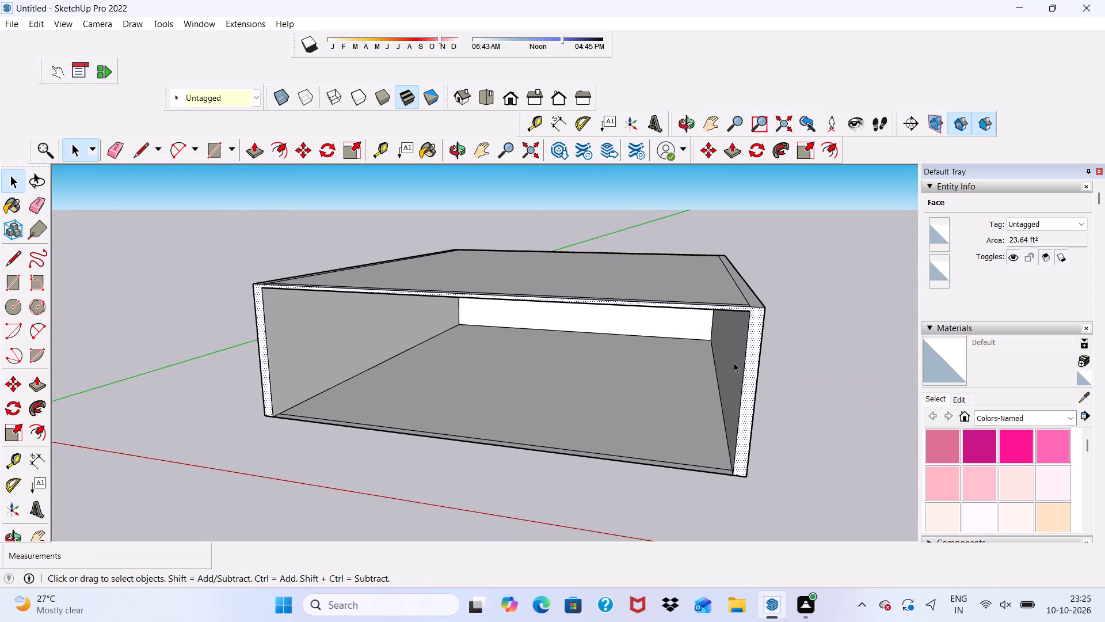
middle_drag(734, 362, 611, 345)
click(638, 356)
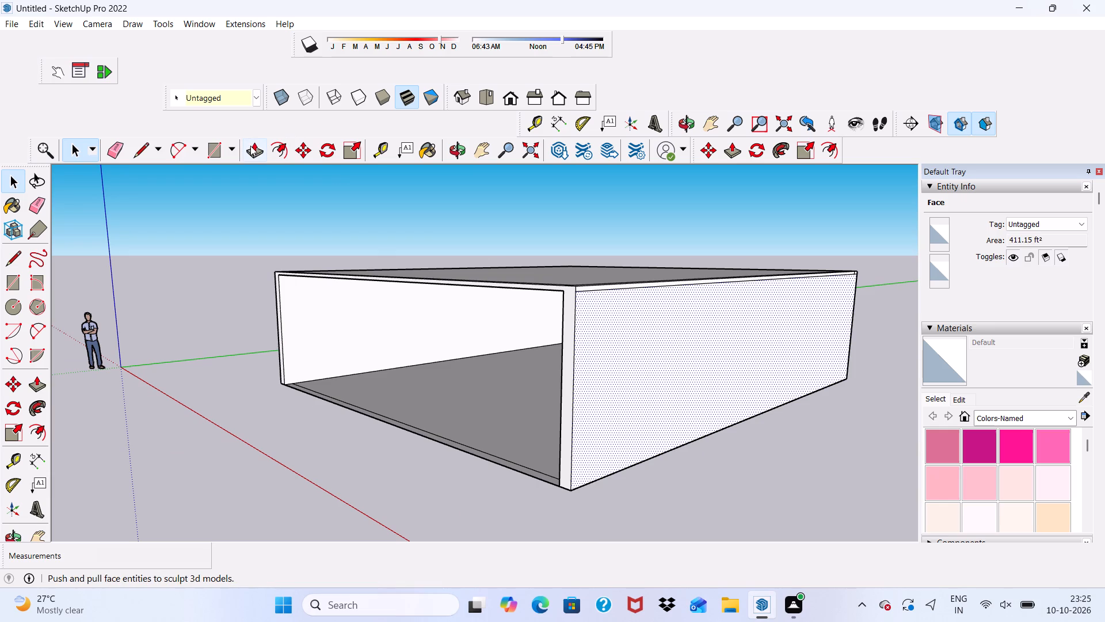
click(250, 146)
click(670, 336)
scroll(738, 353, down, 8)
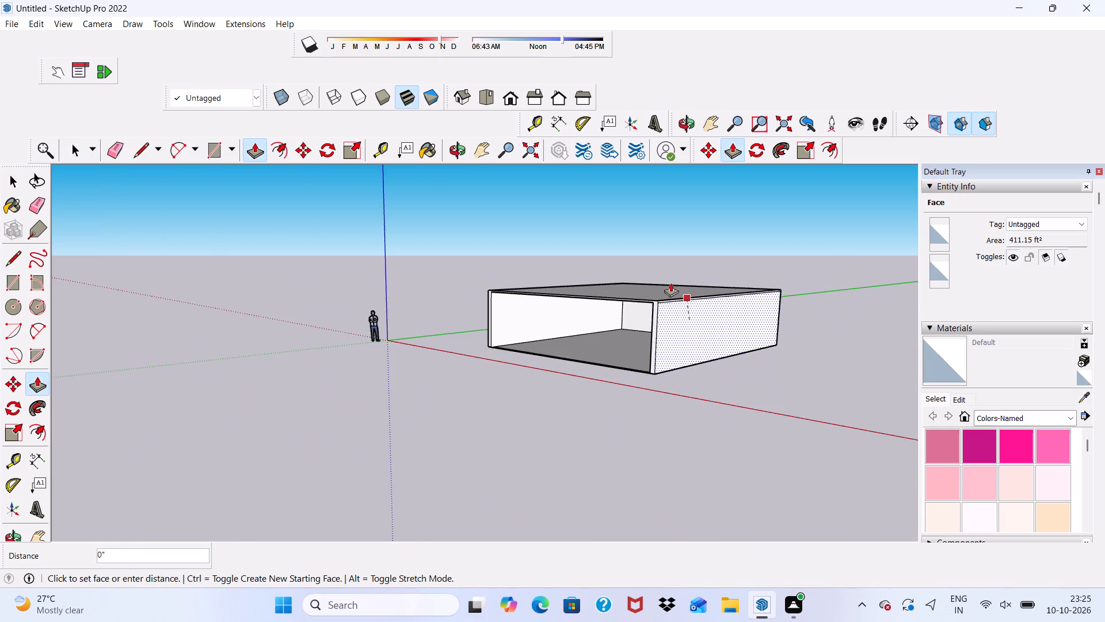
scroll(670, 283, down, 4)
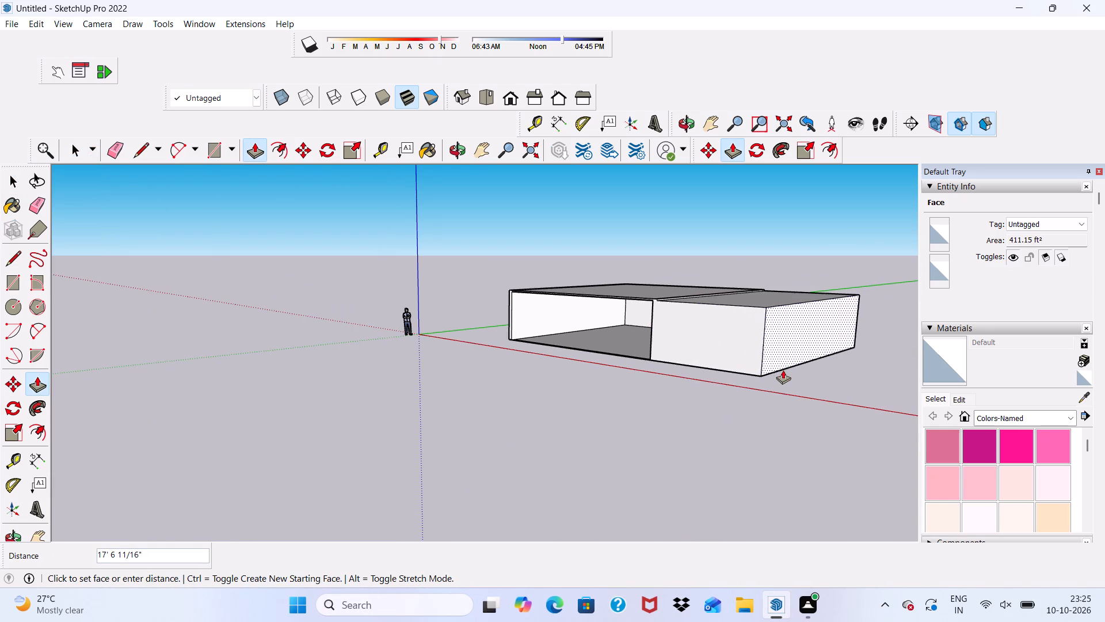
click(784, 371)
scroll(691, 275, up, 8)
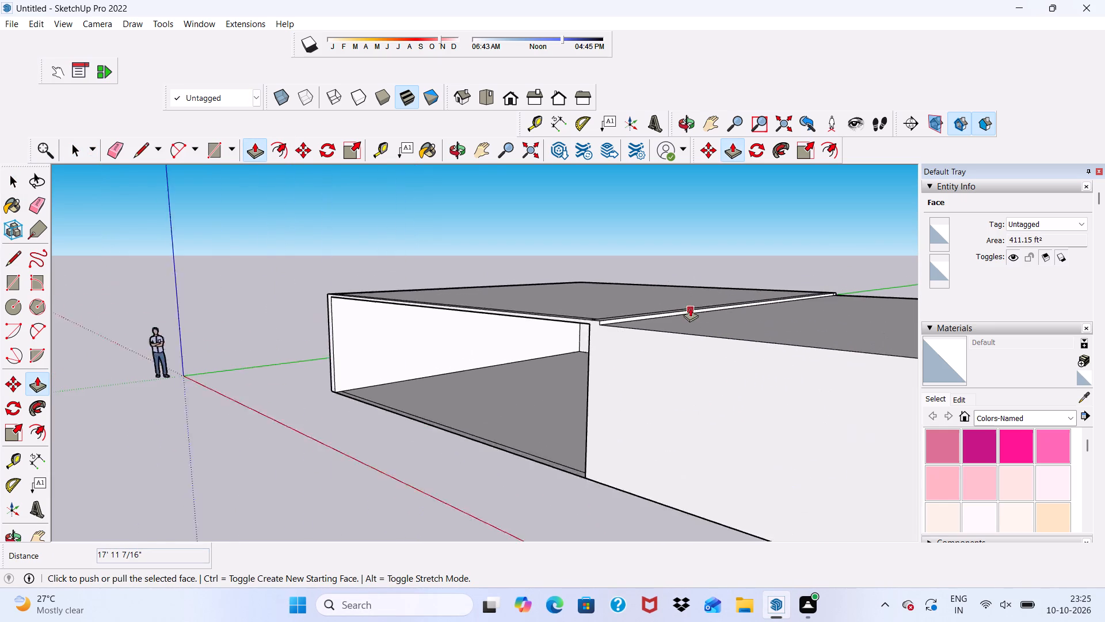
Push/Pull the inner face of the far side wall outward about 18' to hollow out the extension, leaving a thin wall.
scroll(690, 308, up, 13)
key(space)
scroll(503, 326, down, 3)
middle_drag(498, 324, 710, 282)
scroll(500, 323, down, 1)
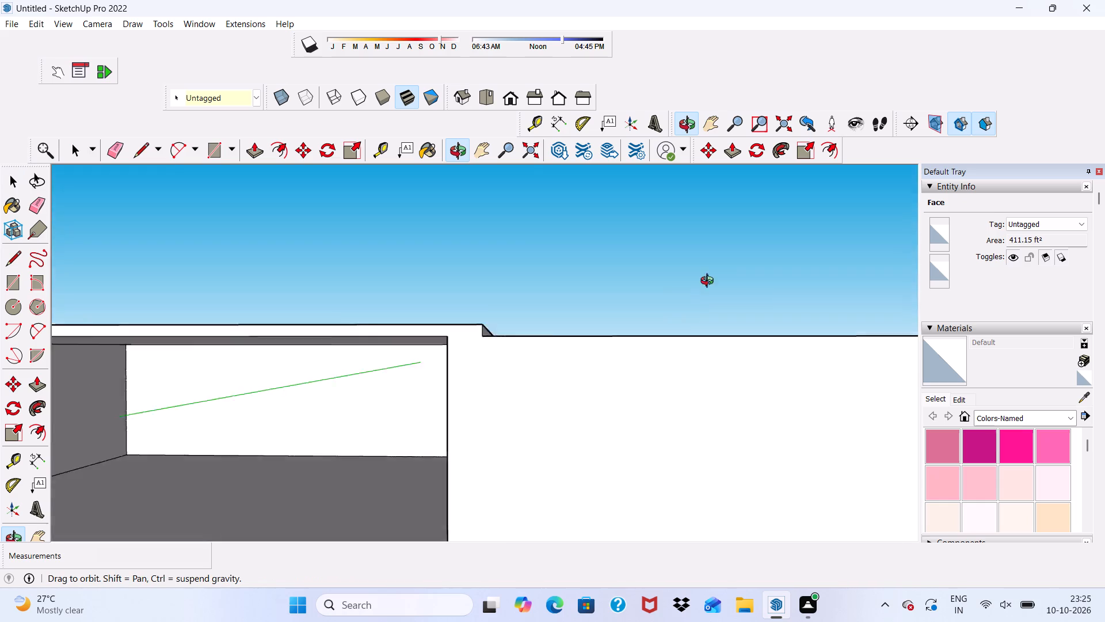
middle_drag(710, 282, 843, 255)
scroll(559, 259, down, 10)
middle_drag(552, 329, 579, 418)
scroll(544, 403, up, 2)
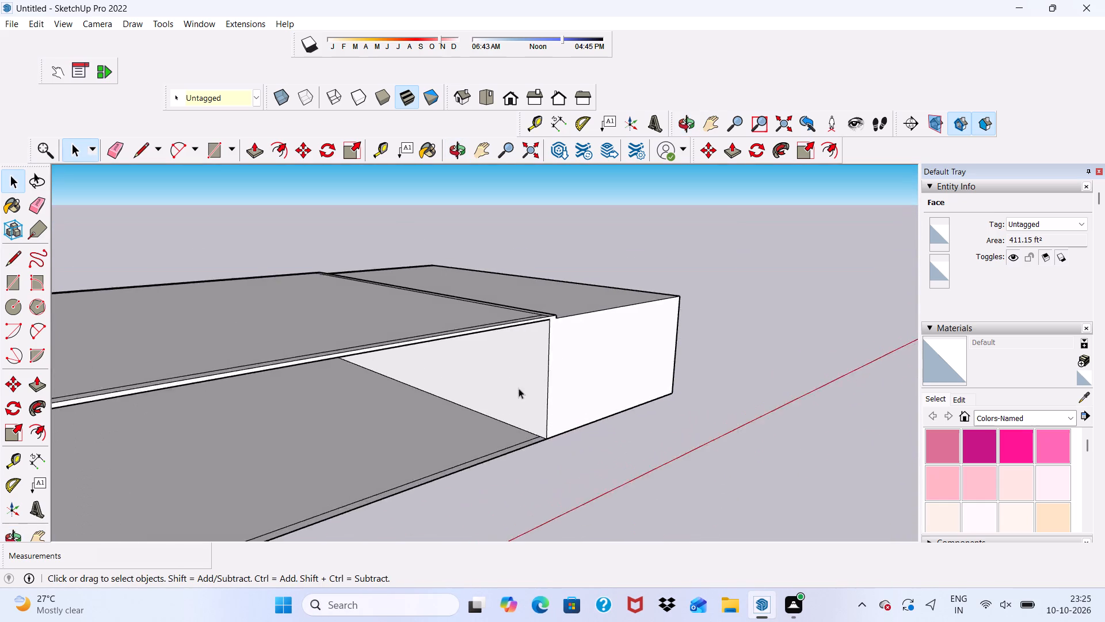
scroll(519, 388, up, 2)
click(506, 374)
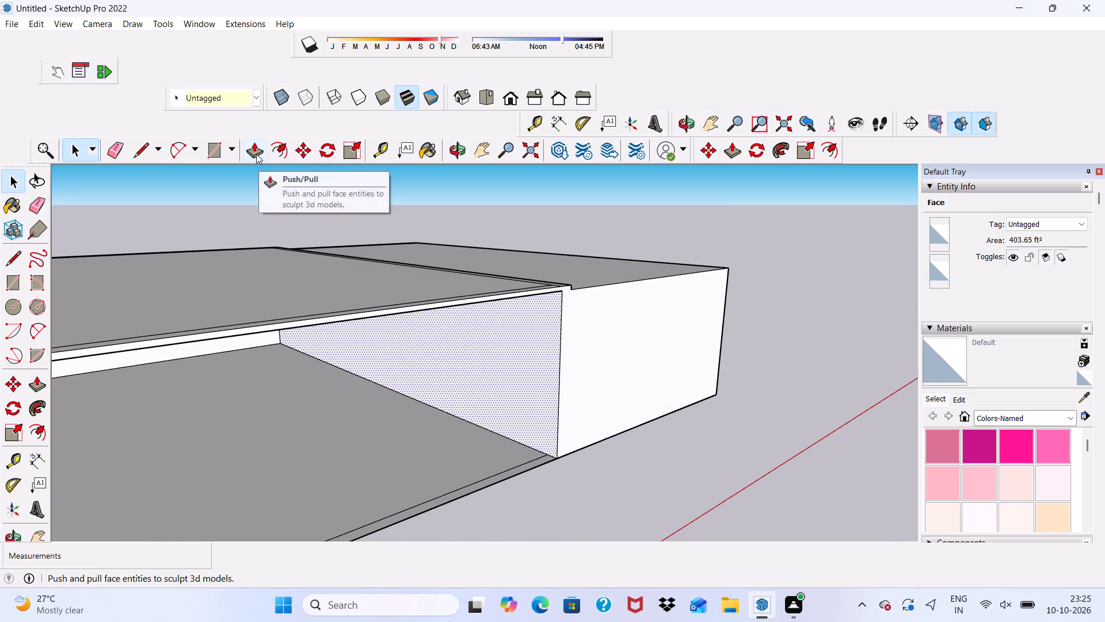
click(256, 154)
drag(490, 338, 591, 328)
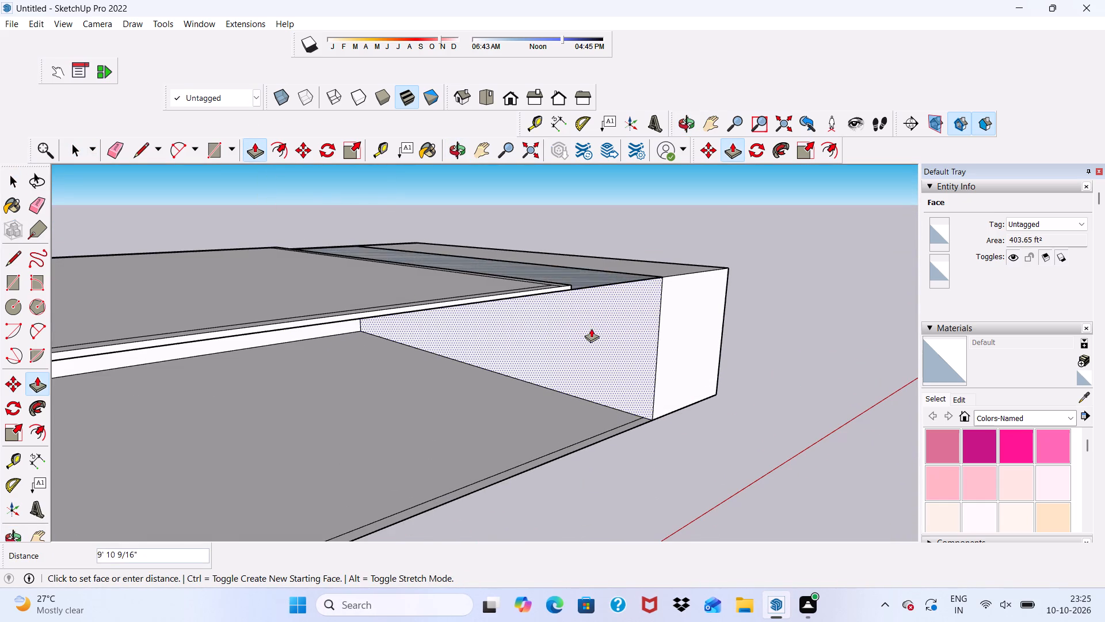
drag(591, 328, 651, 310)
click(651, 310)
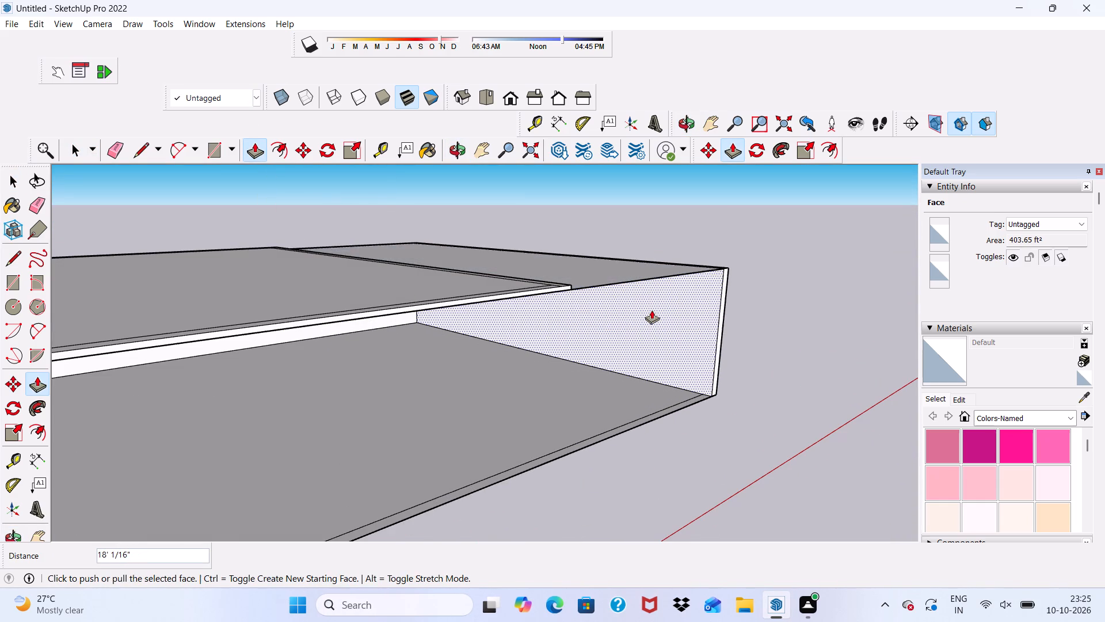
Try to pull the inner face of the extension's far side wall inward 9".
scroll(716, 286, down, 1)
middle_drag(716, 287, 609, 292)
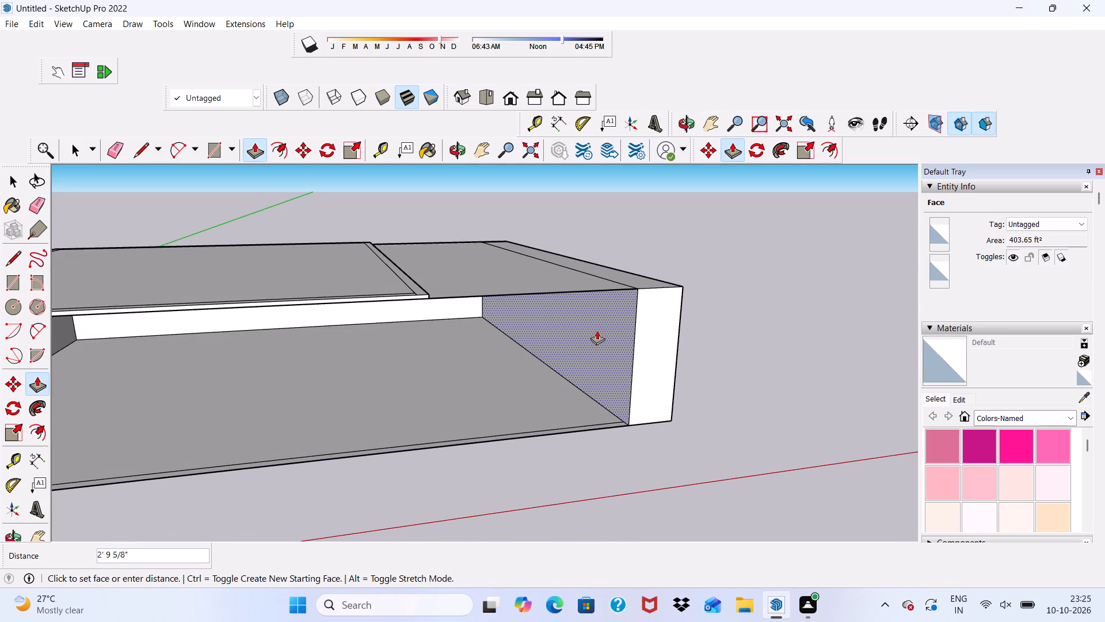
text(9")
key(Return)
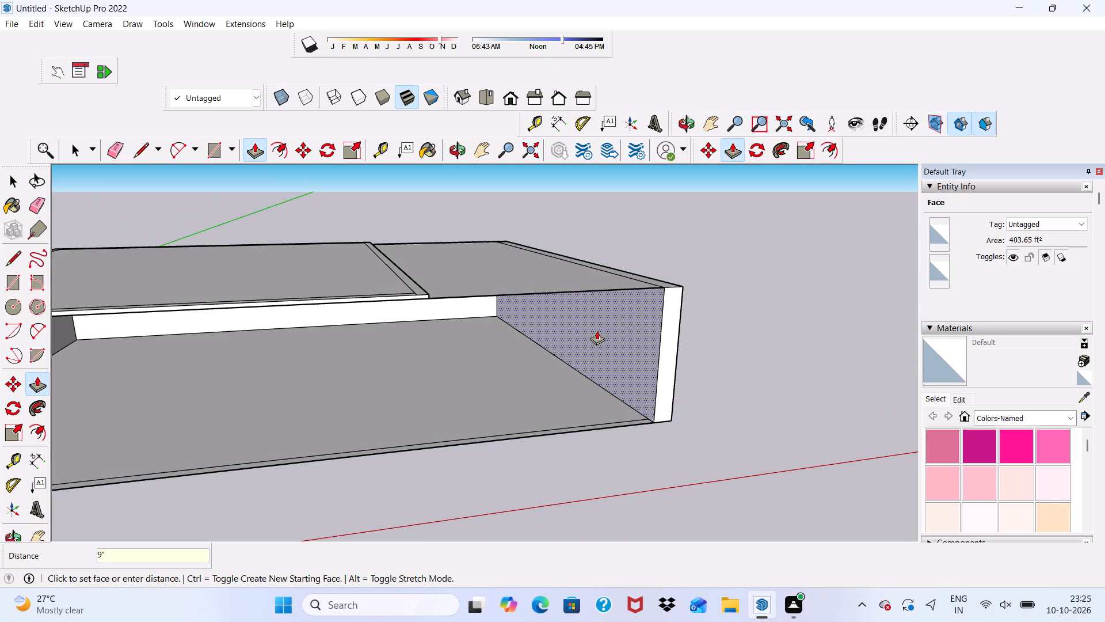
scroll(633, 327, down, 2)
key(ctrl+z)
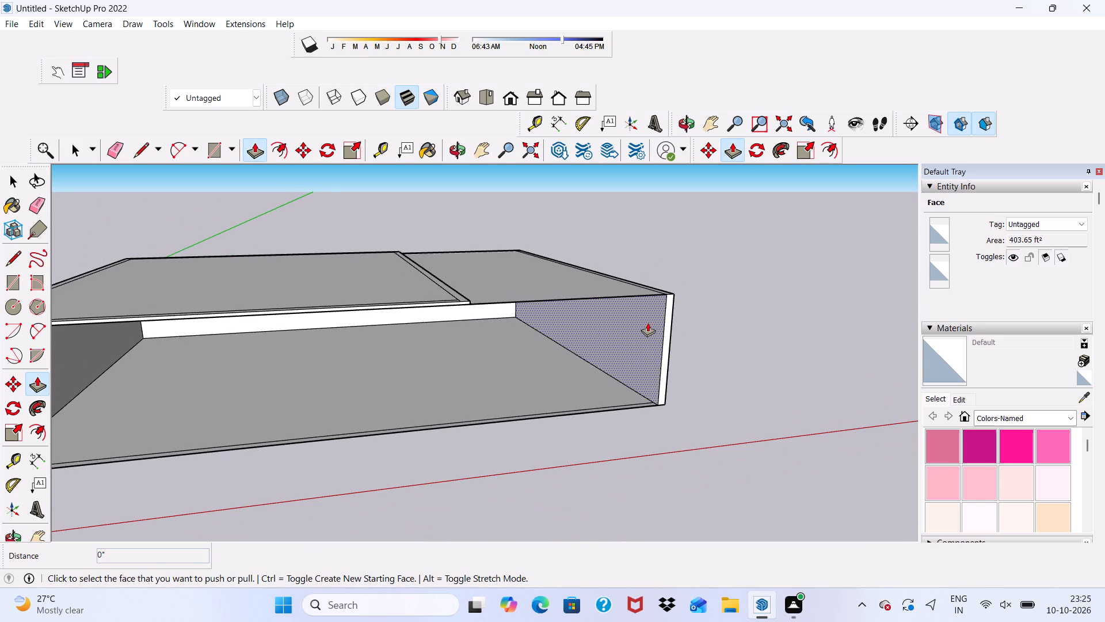
Measure the thickness of the extension's far side wall across its top front corners with the Dimension tool.
scroll(653, 339, up, 4)
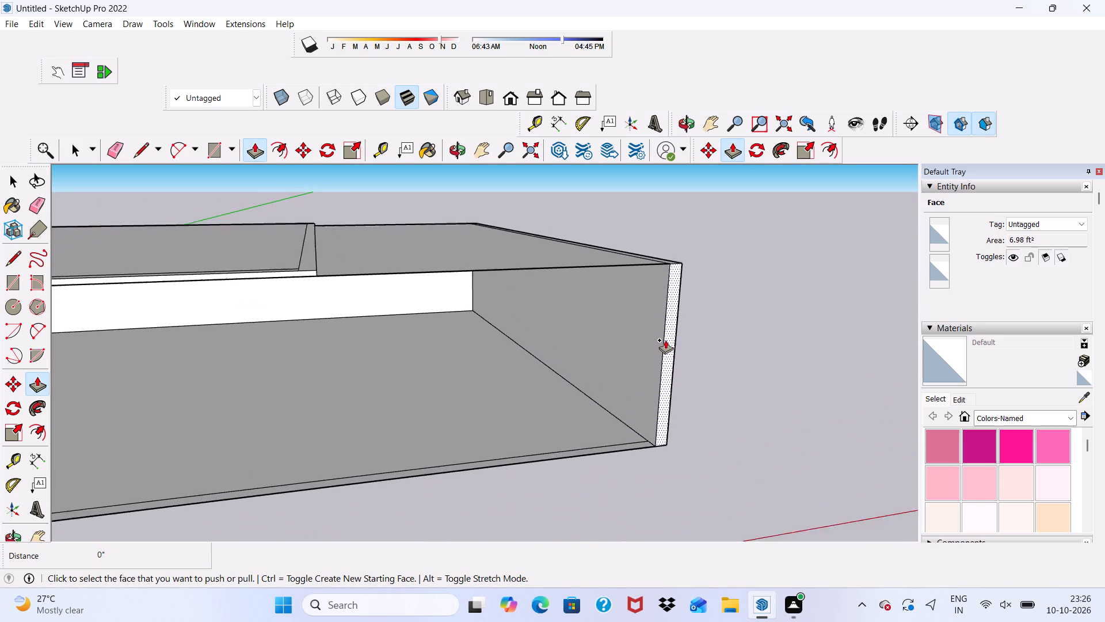
scroll(665, 340, up, 2)
scroll(664, 354, down, 1)
middle_drag(663, 355, 634, 337)
key(space)
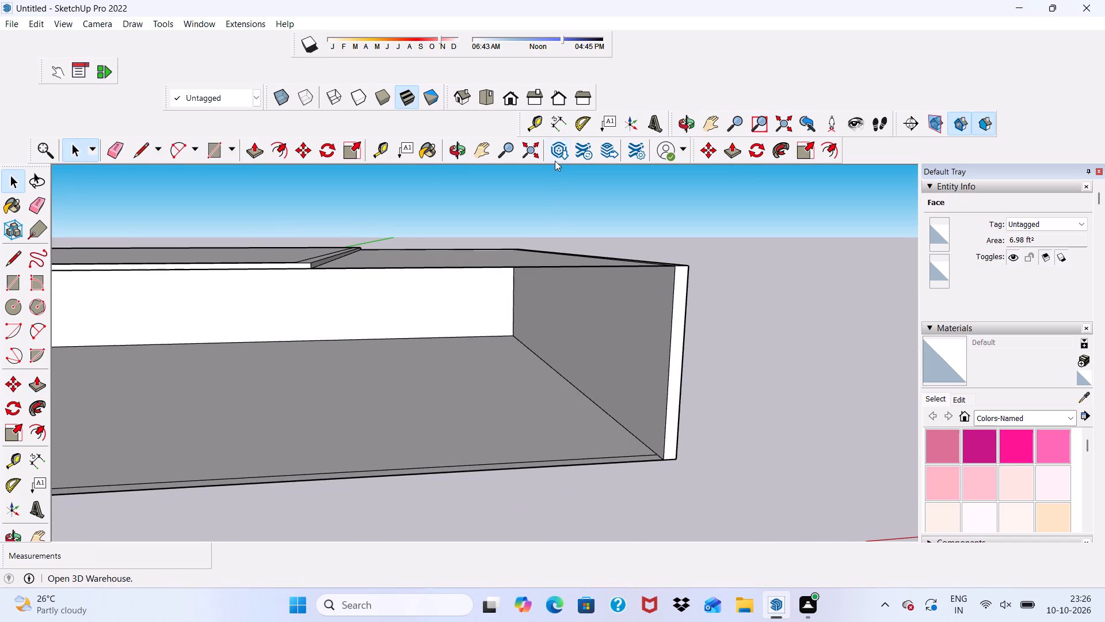
click(555, 129)
scroll(730, 277, up, 7)
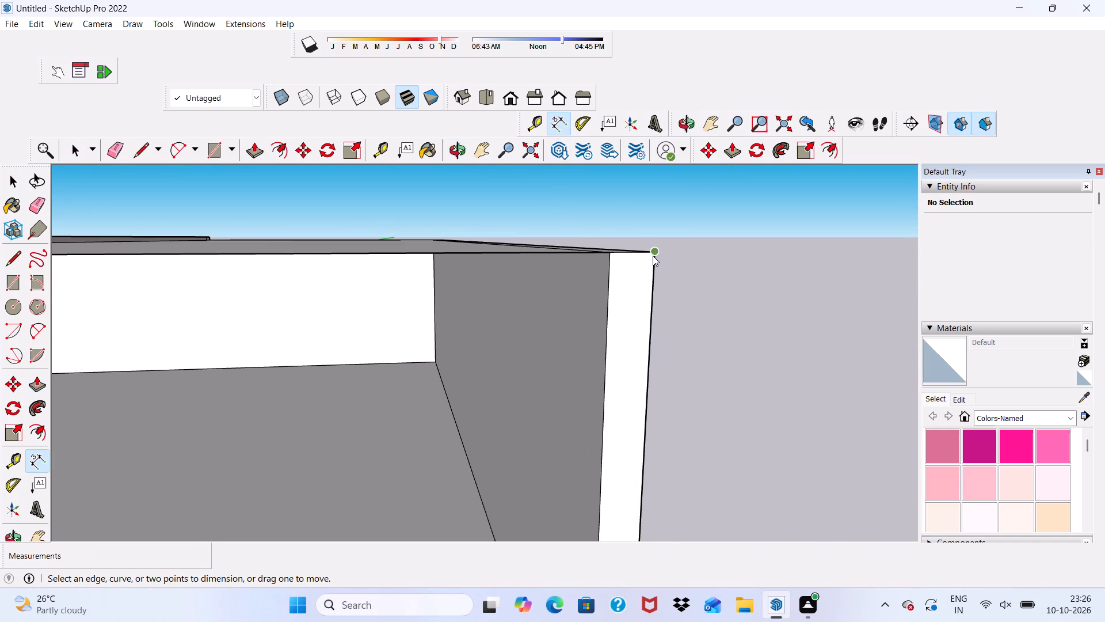
click(653, 256)
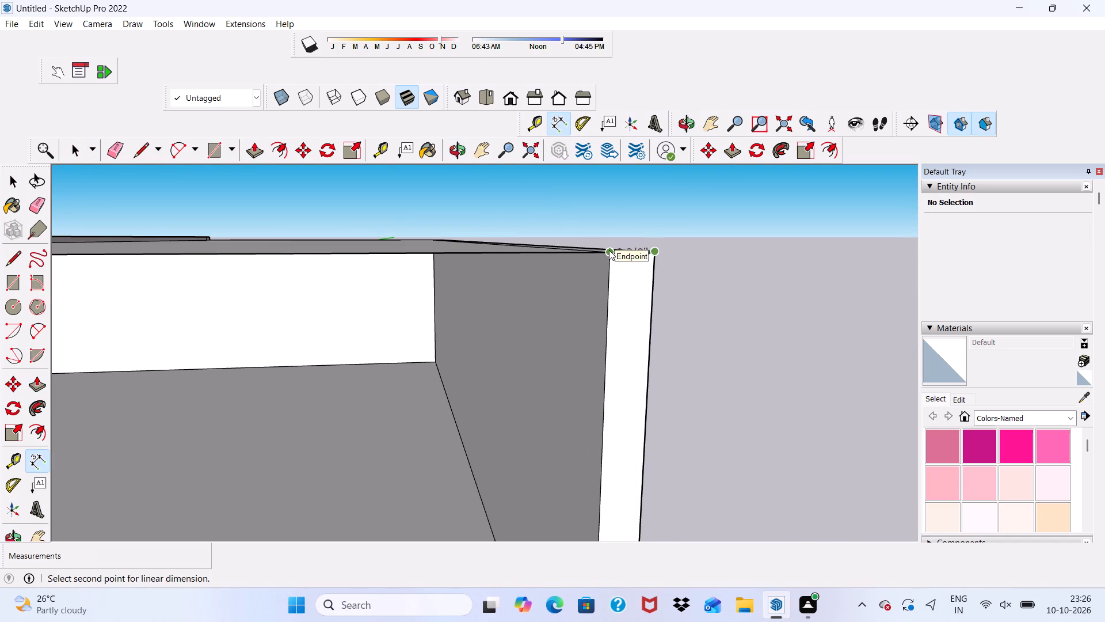
scroll(609, 251, up, 10)
scroll(609, 248, down, 3)
scroll(611, 262, up, 5)
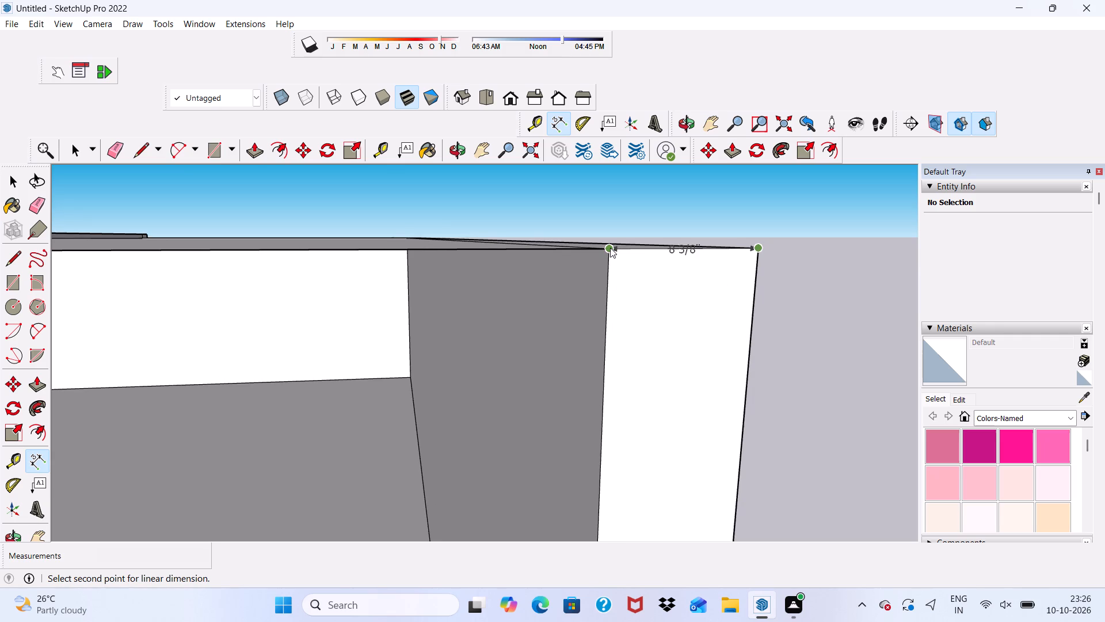
click(610, 248)
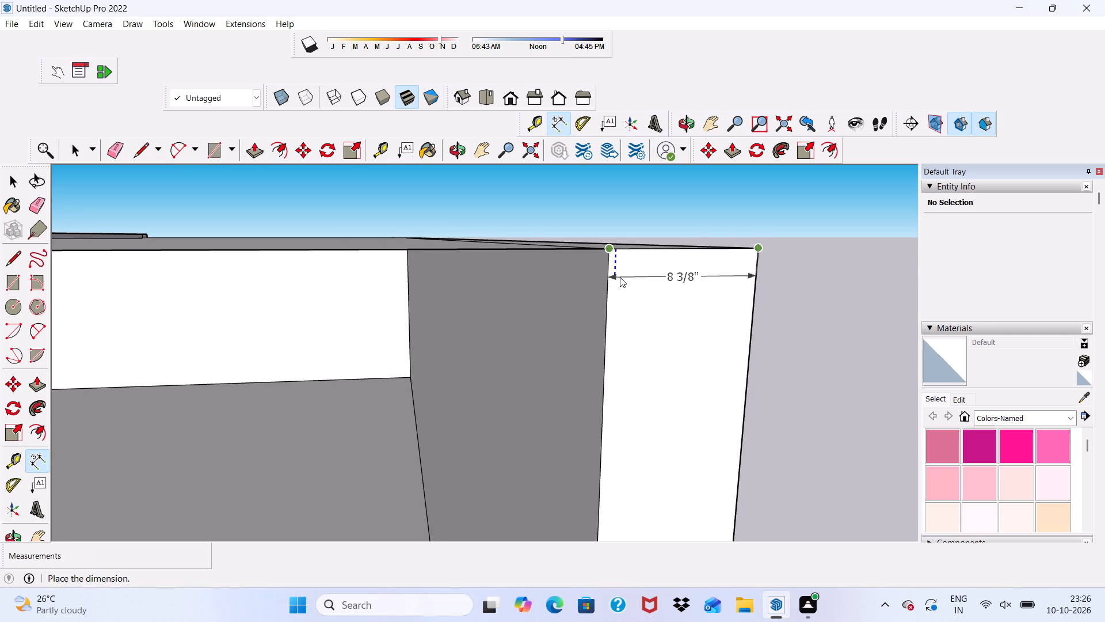
key(space)
Push/Pull the inner face of the extension's far side wall inward about 1 1/8" to thicken the wall.
scroll(656, 252, down, 8)
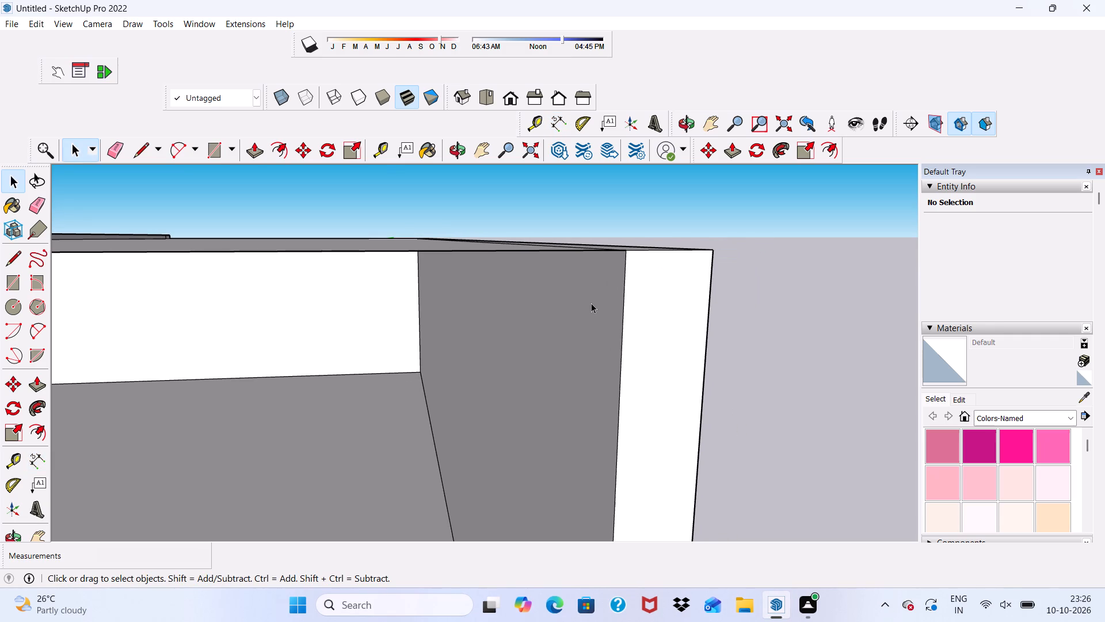
scroll(591, 303, down, 1)
middle_drag(595, 305, 595, 318)
click(595, 318)
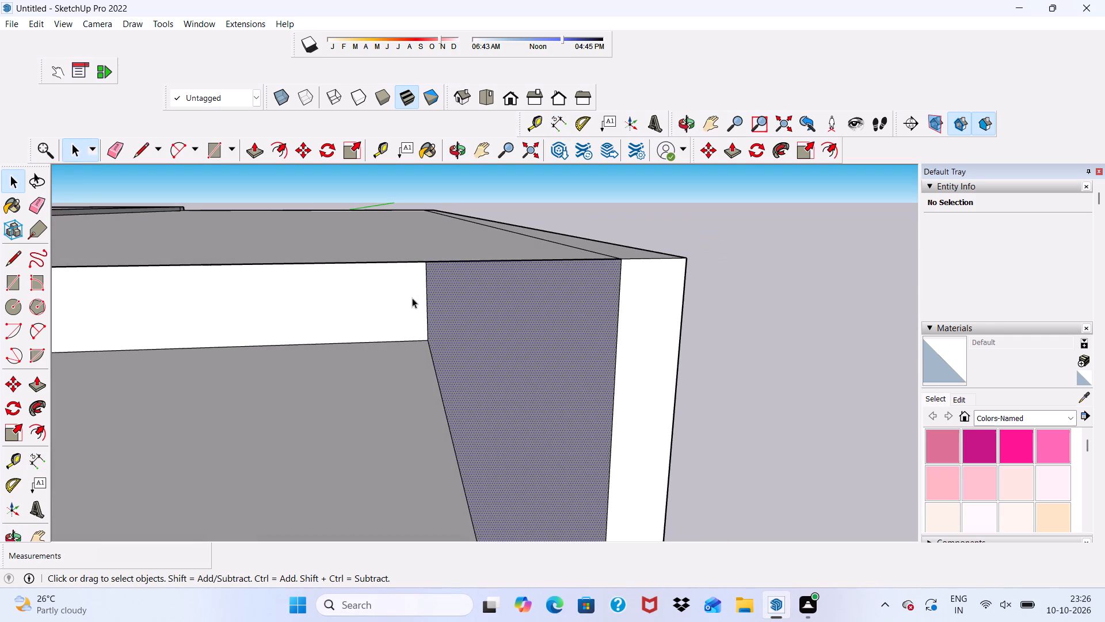
click(256, 153)
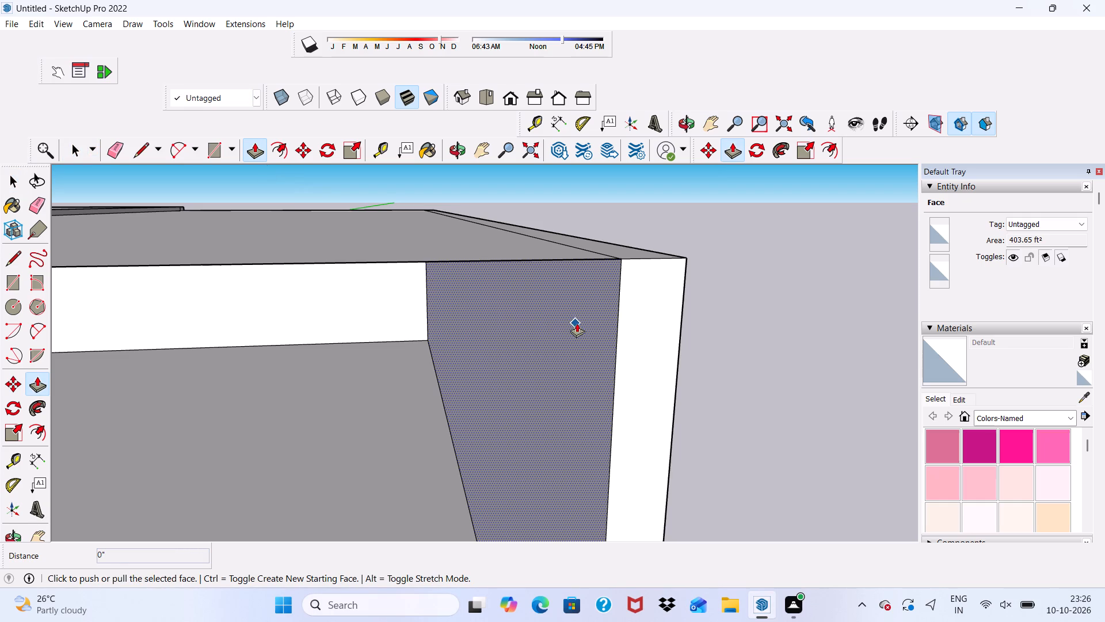
click(586, 326)
click(579, 326)
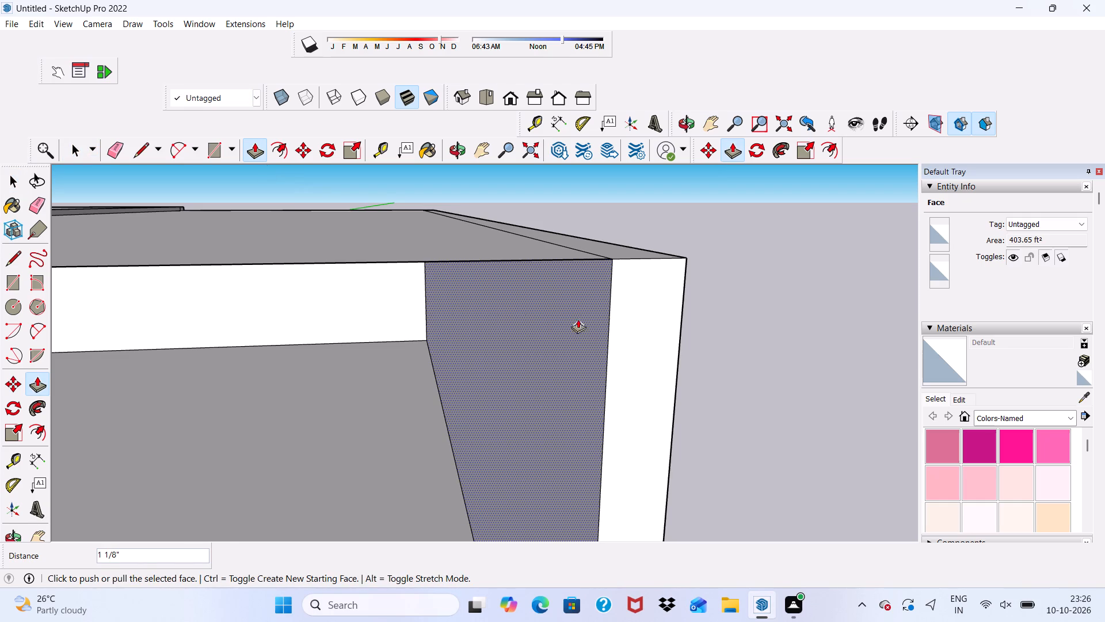
key(space)
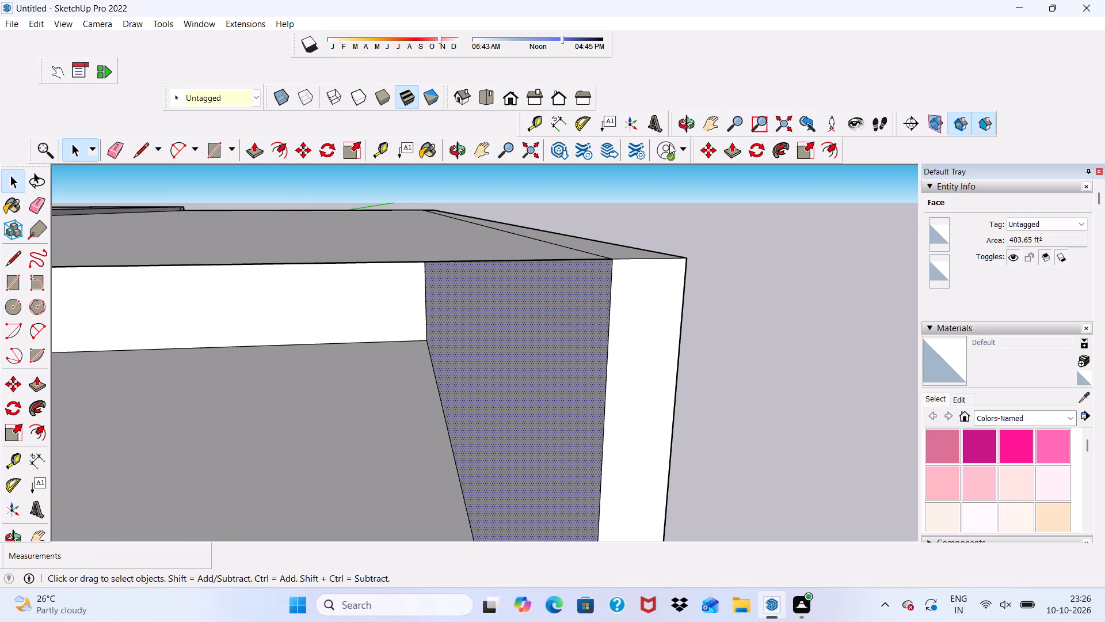
Measure the thickened far side wall again across its top front corners with the Dimension tool.
click(558, 121)
scroll(690, 263, up, 3)
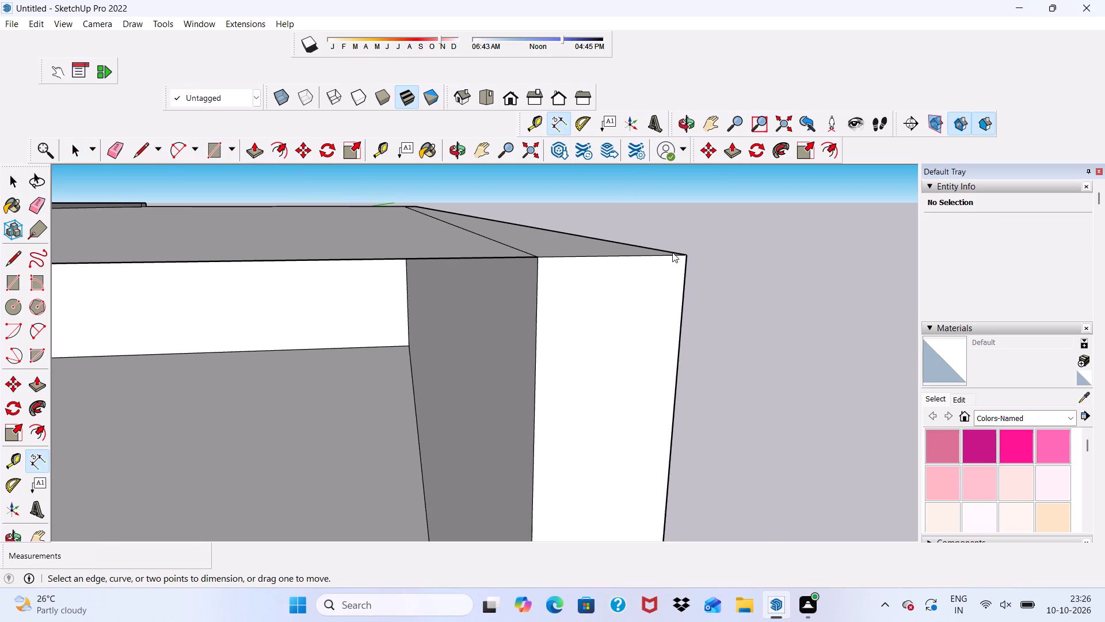
click(687, 257)
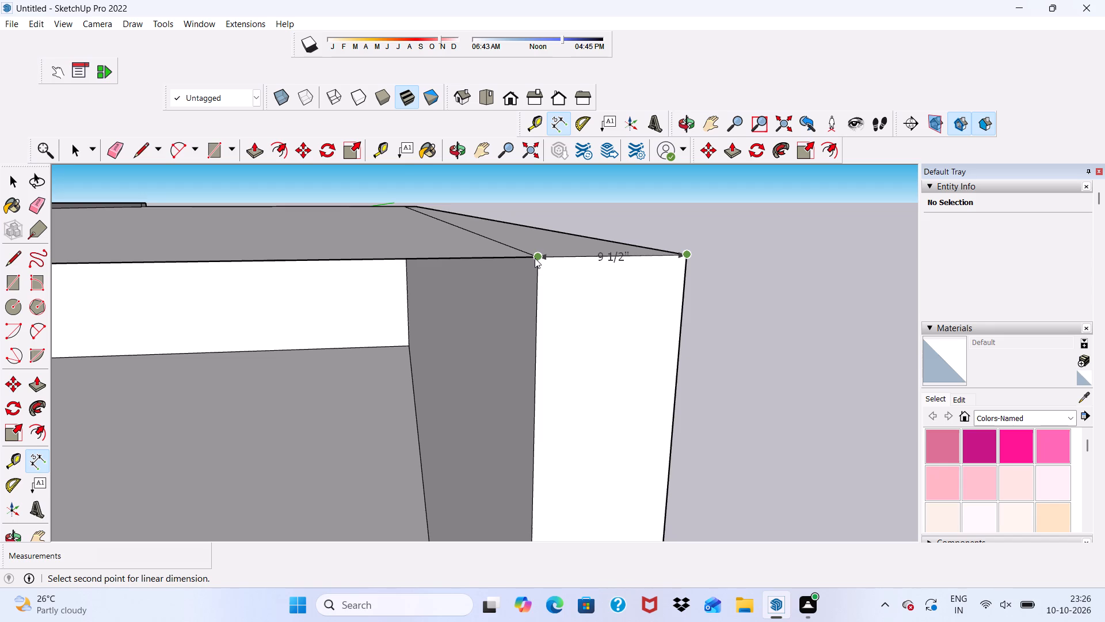
click(536, 259)
scroll(660, 230, down, 4)
key(space)
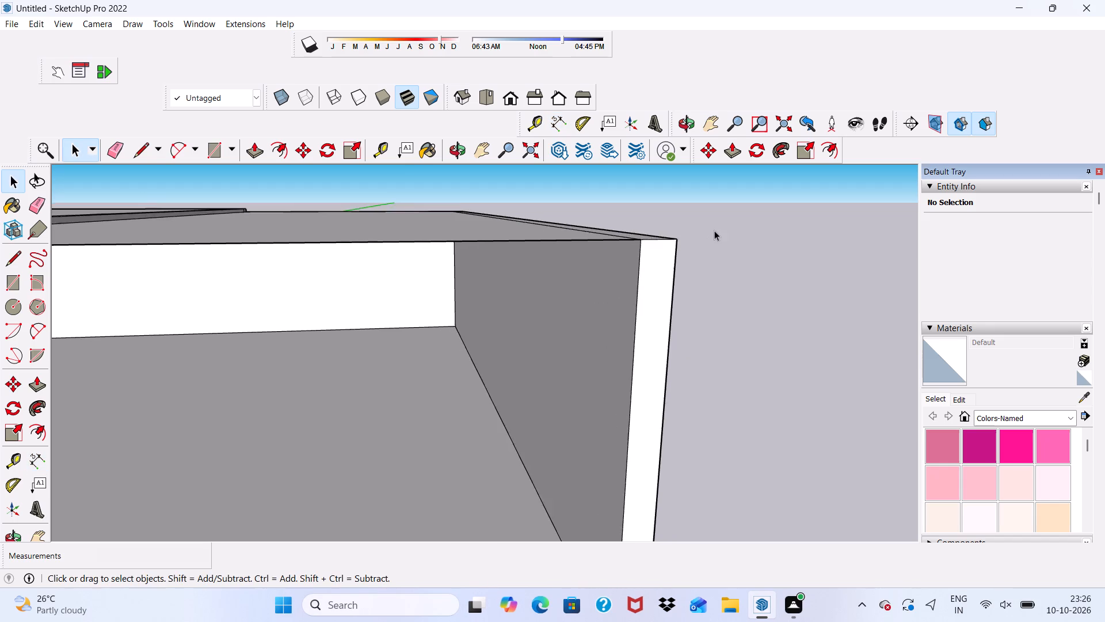
Push/Pull the roof slab's narrow side face over the extension about 17'11" to align with the outer face of the far wall.
scroll(717, 222, down, 8)
middle_drag(719, 289, 623, 342)
scroll(447, 314, up, 1)
scroll(421, 298, down, 8)
middle_drag(519, 330, 486, 446)
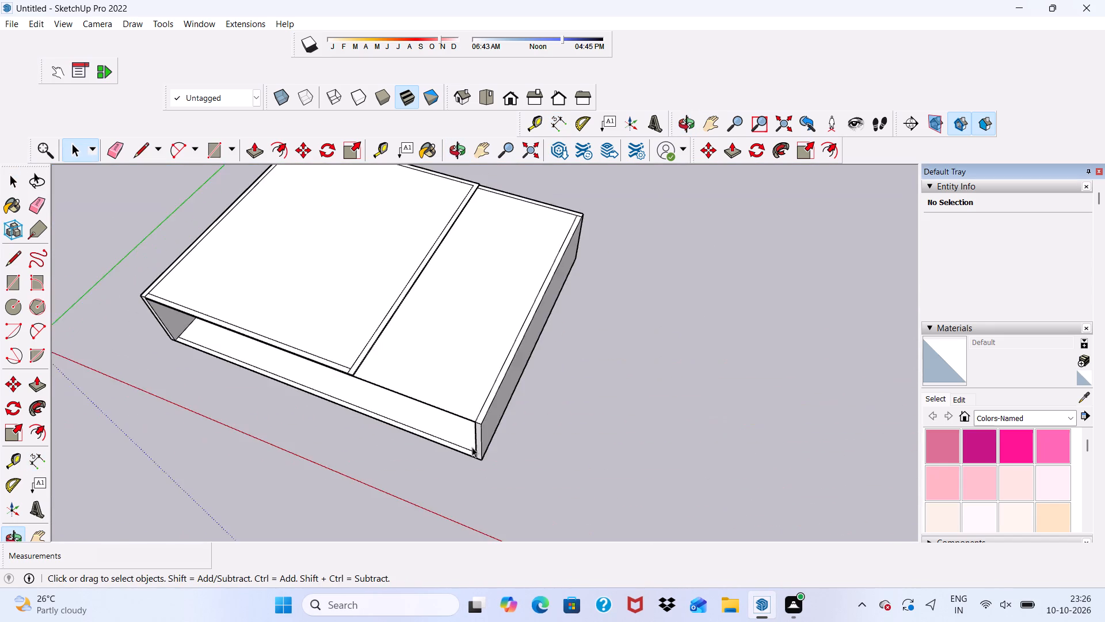
scroll(376, 328, up, 16)
scroll(379, 349, up, 6)
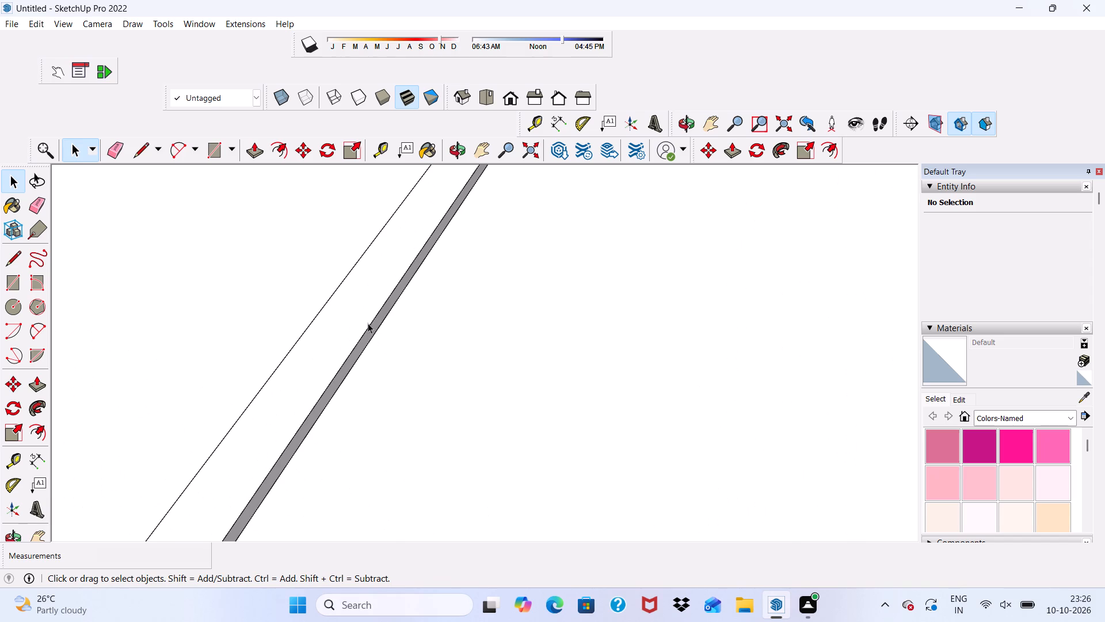
click(375, 329)
scroll(375, 329, down, 14)
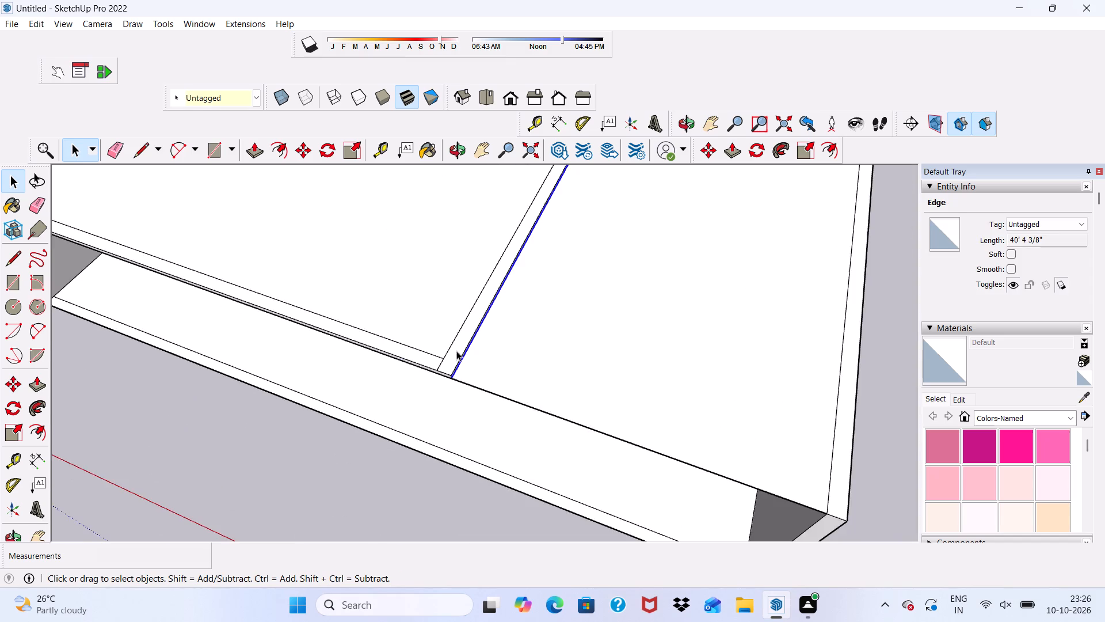
scroll(420, 331, up, 5)
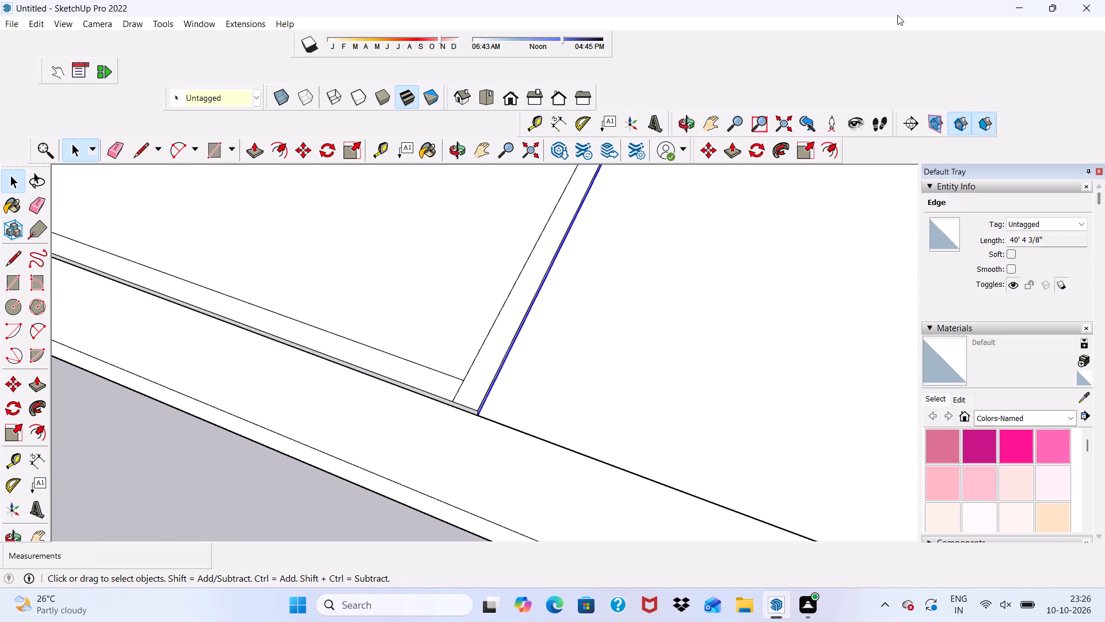
click(254, 150)
scroll(476, 314, up, 2)
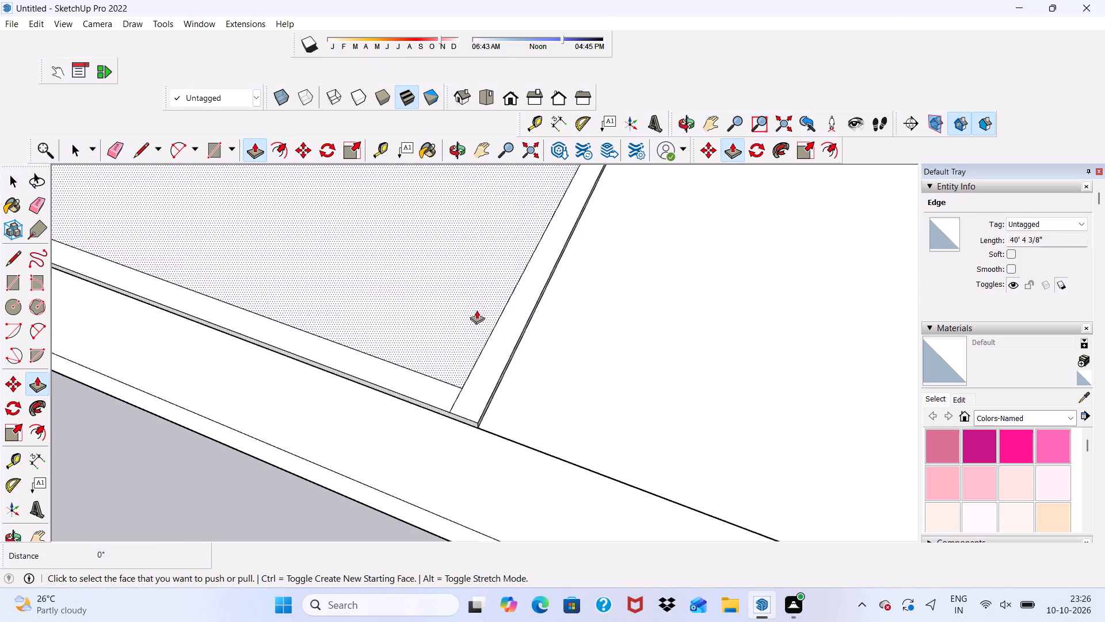
scroll(477, 310, up, 1)
scroll(479, 300, down, 5)
middle_drag(535, 365, 404, 295)
scroll(550, 423, up, 5)
scroll(418, 367, up, 4)
click(428, 377)
scroll(483, 377, down, 9)
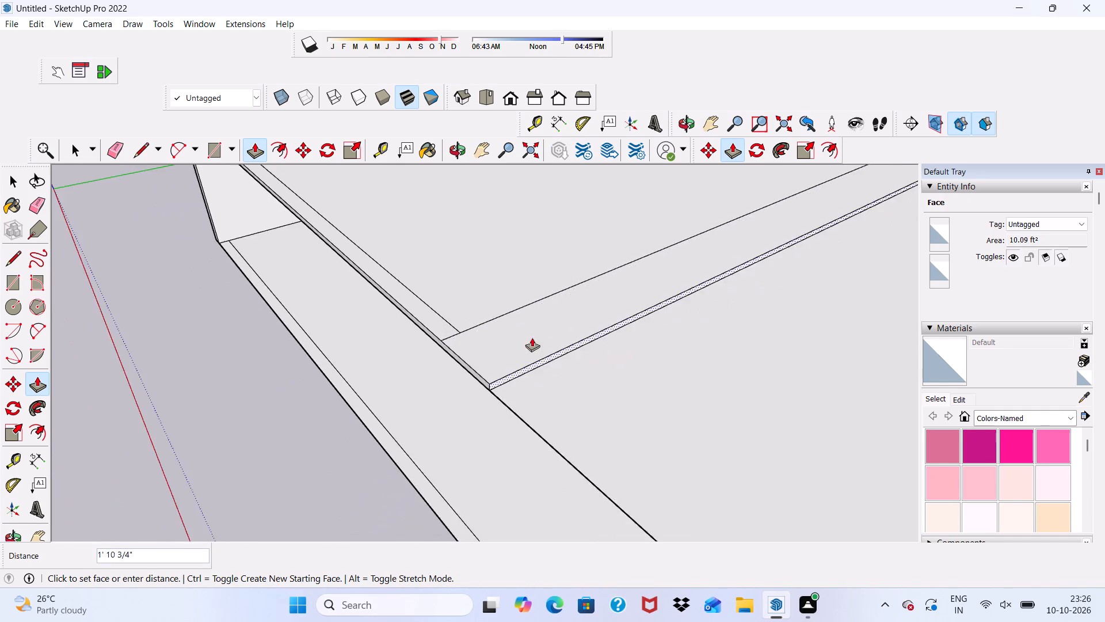
scroll(532, 337, down, 12)
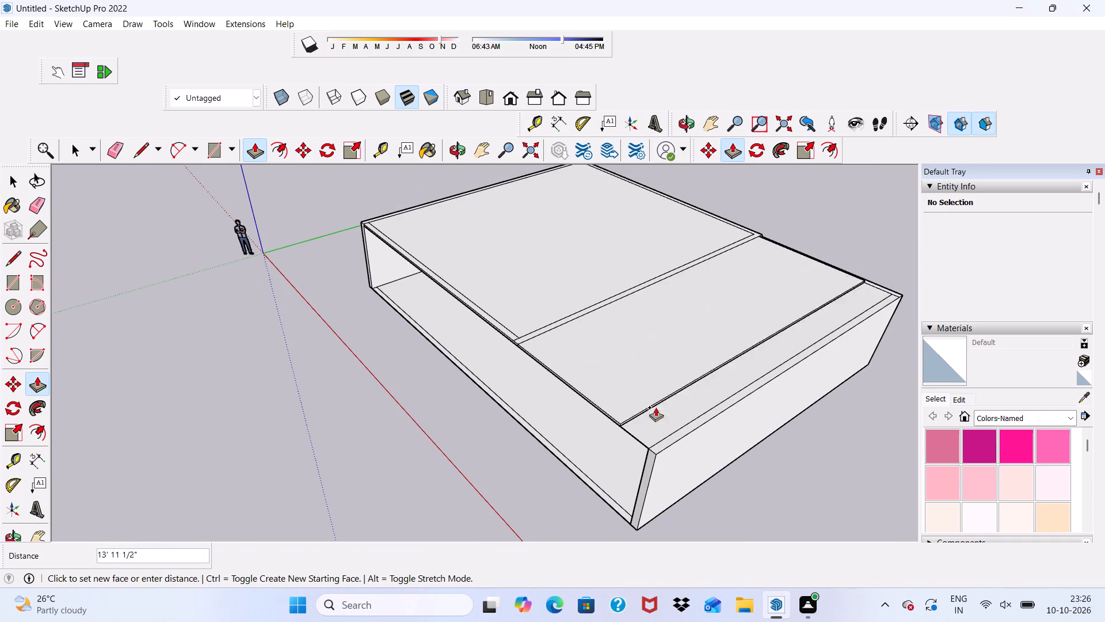
middle_drag(702, 443, 581, 341)
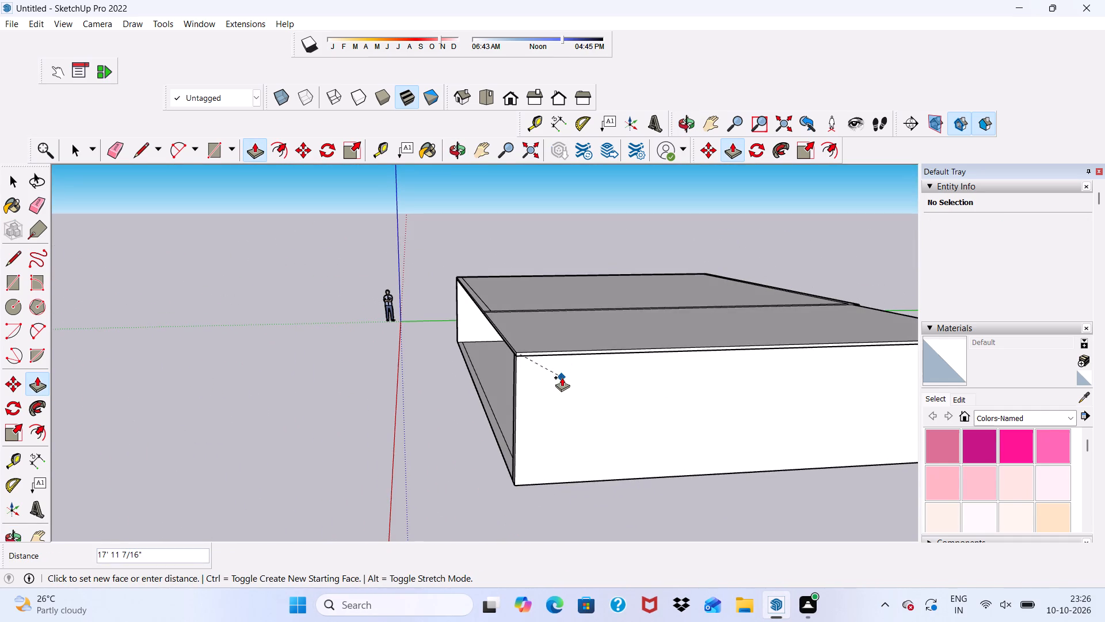
click(562, 377)
Erase the two parallel border lines crossing the roof between the original slab and the extension.
scroll(444, 321, up, 5)
scroll(535, 322, down, 3)
middle_drag(535, 322, 694, 385)
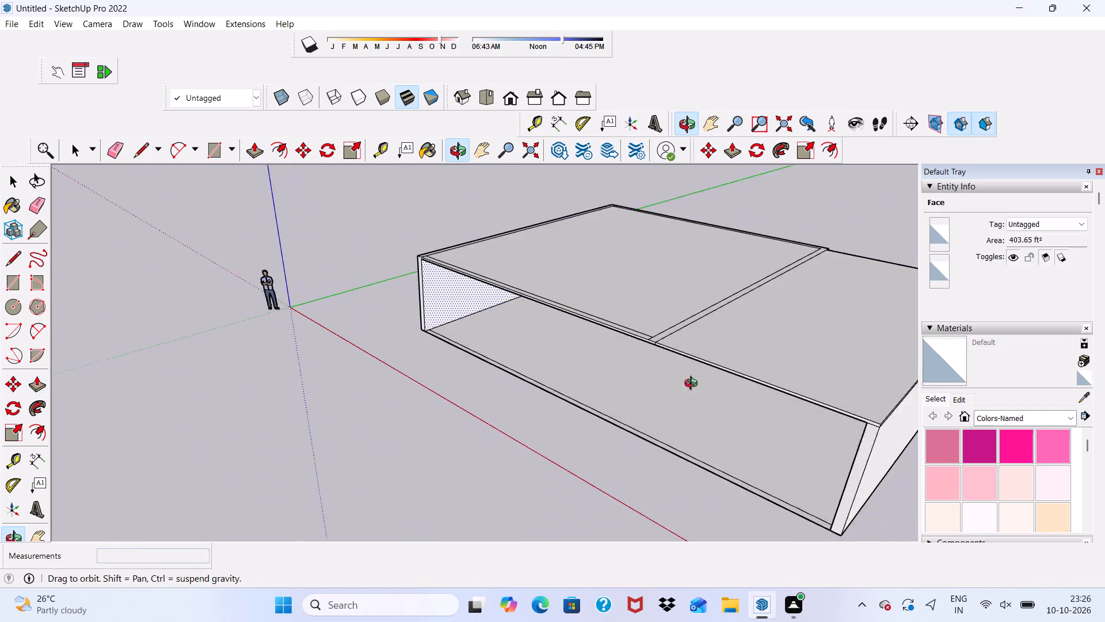
middle_drag(694, 385, 717, 399)
scroll(751, 385, up, 3)
key(space)
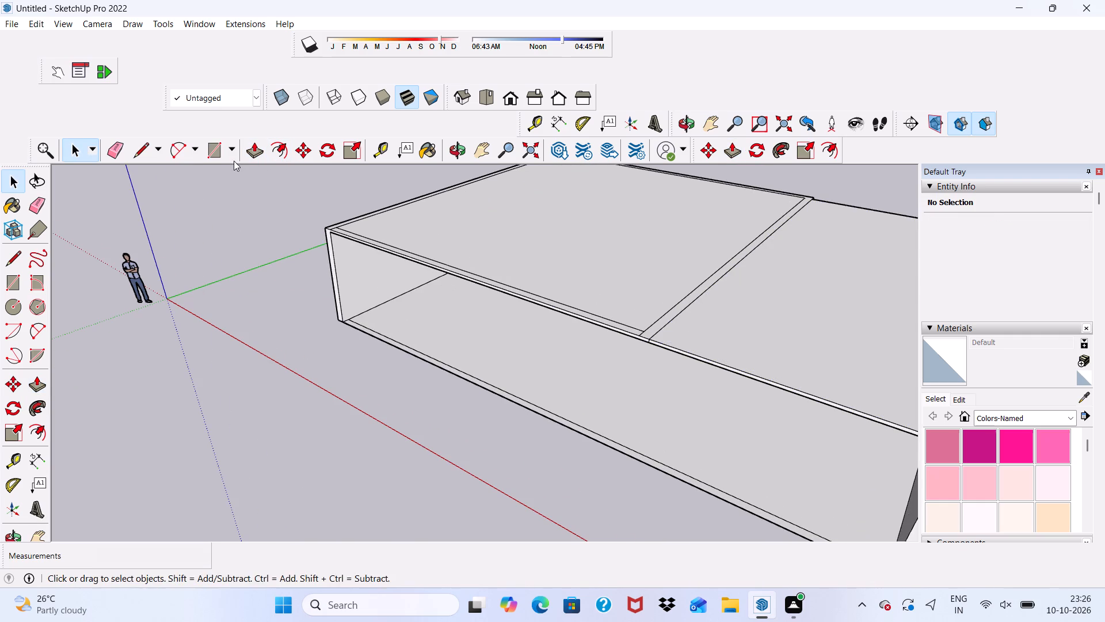
scroll(692, 299, down, 3)
middle_drag(681, 299, 591, 345)
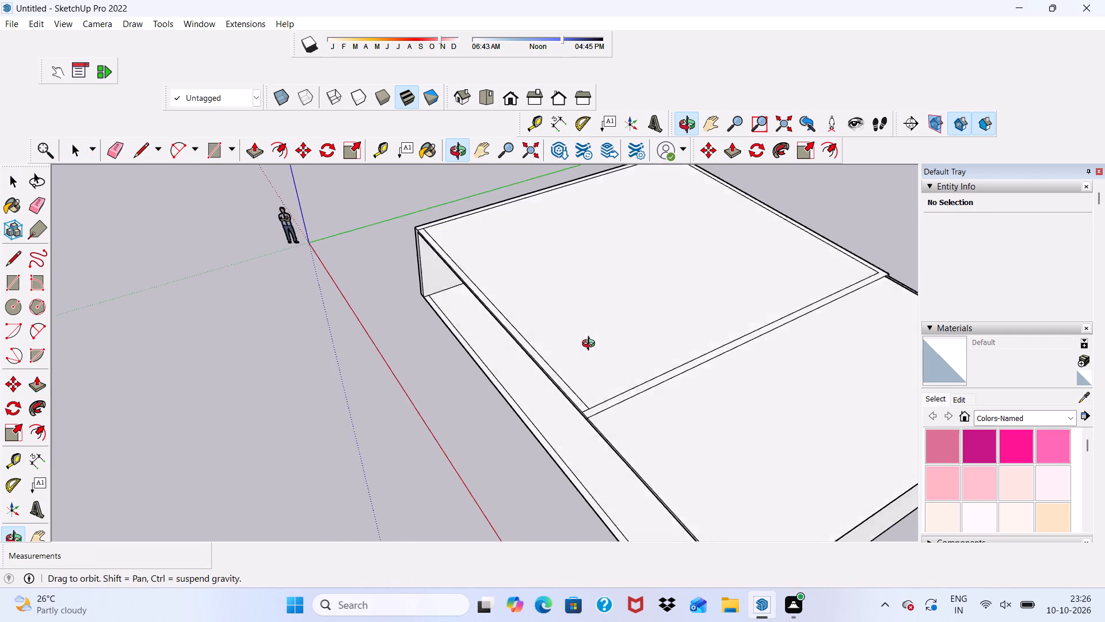
middle_drag(591, 345, 661, 340)
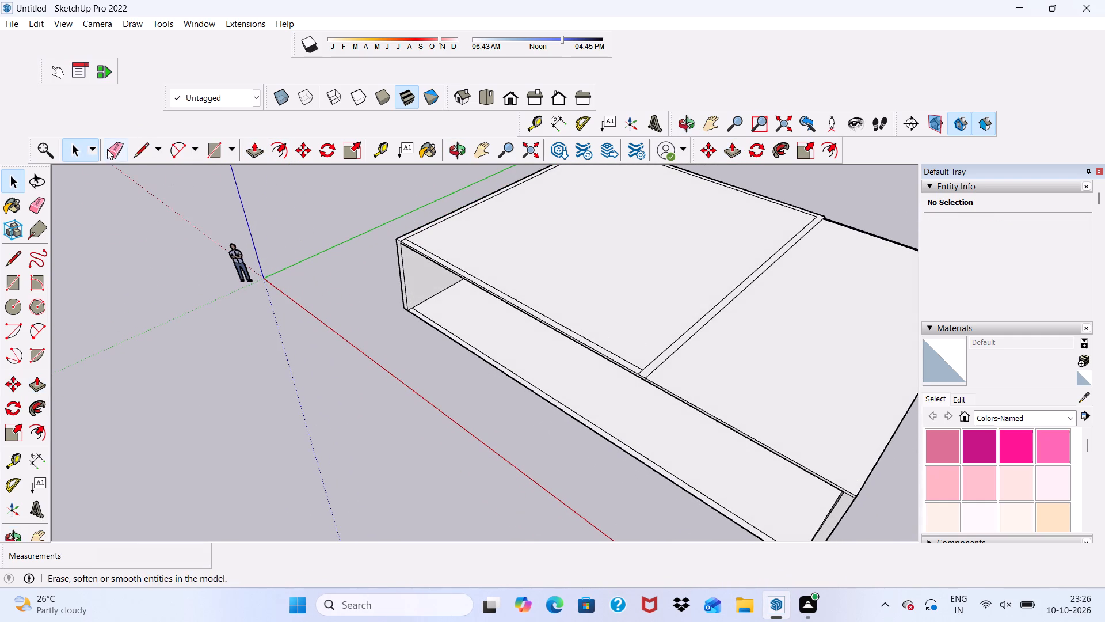
click(111, 149)
drag(714, 283, 730, 310)
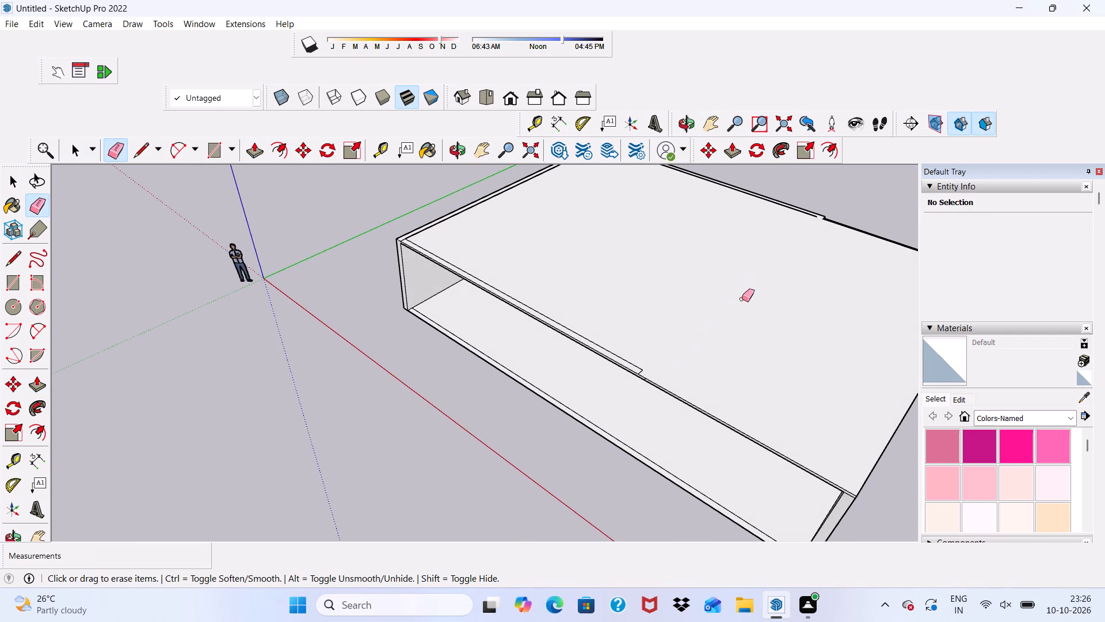
Push/Pull the roof slab's narrow rear edge face outward 9" over the extension to align with the back wall's outer face.
scroll(799, 218, up, 3)
scroll(808, 241, down, 1)
middle_drag(808, 242, 654, 244)
scroll(568, 207, up, 1)
scroll(506, 221, down, 4)
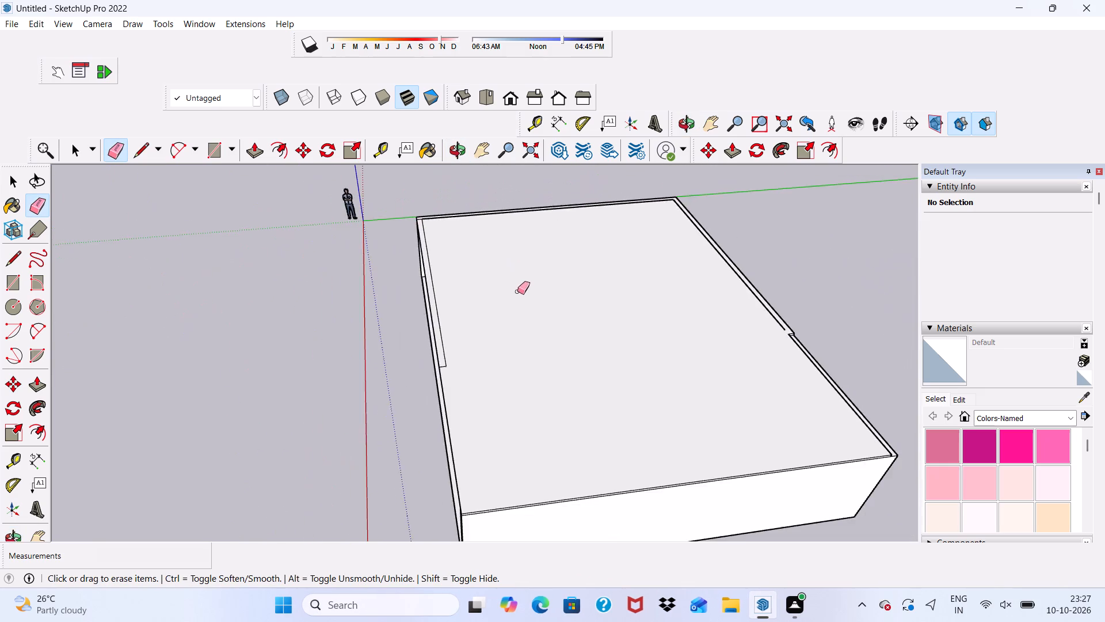
scroll(517, 291, down, 5)
middle_drag(593, 390, 379, 302)
scroll(563, 349, up, 3)
scroll(638, 408, up, 2)
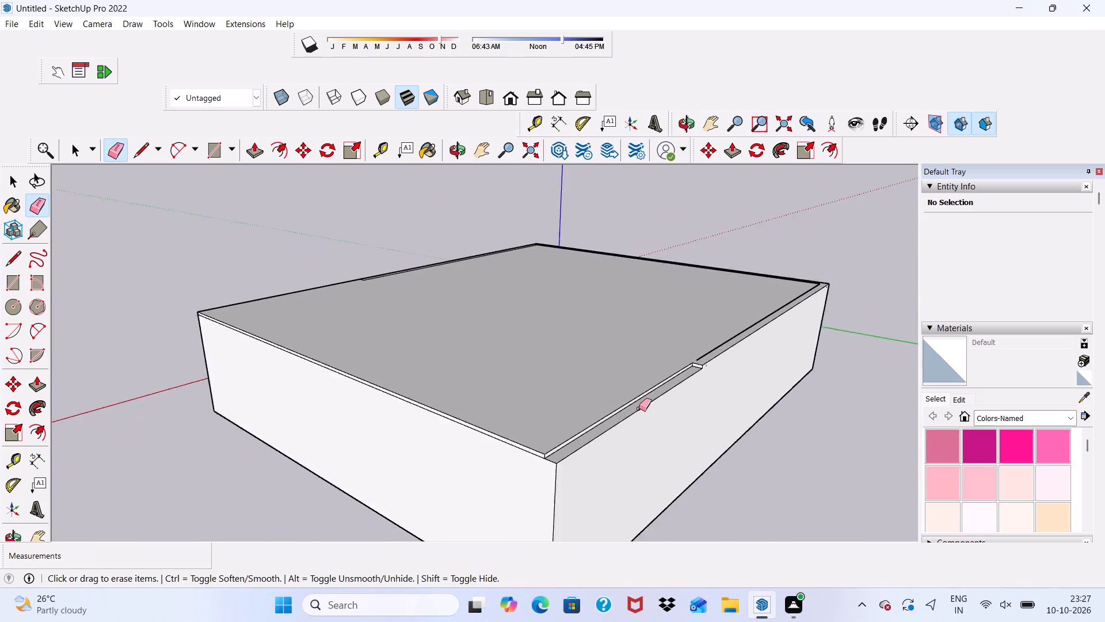
scroll(639, 408, up, 7)
key(space)
scroll(622, 409, up, 3)
click(249, 150)
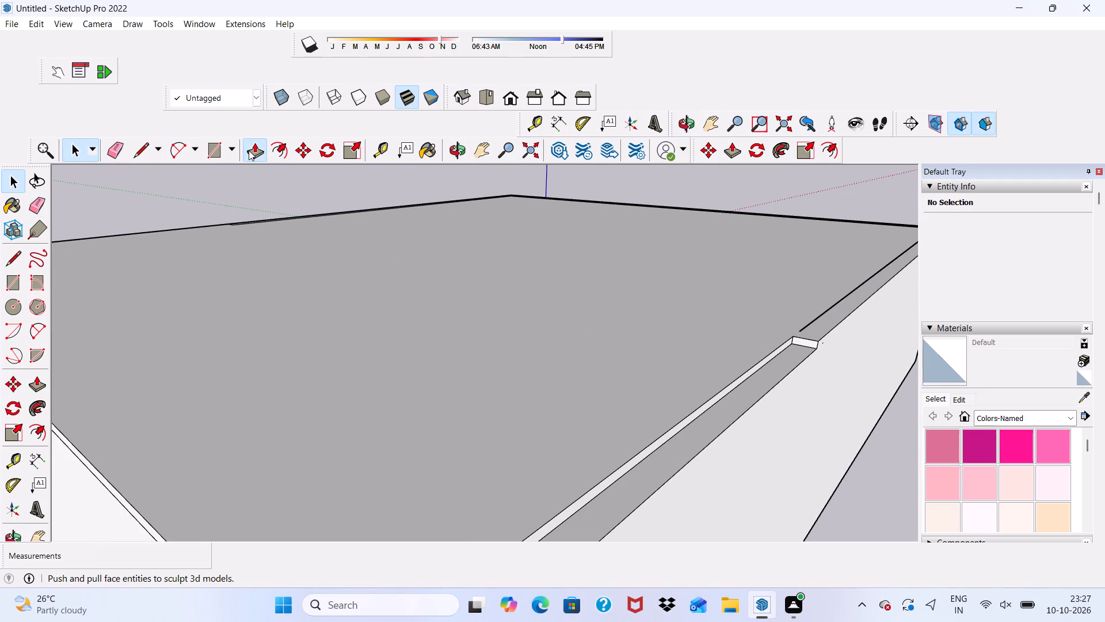
scroll(680, 456, up, 4)
click(654, 431)
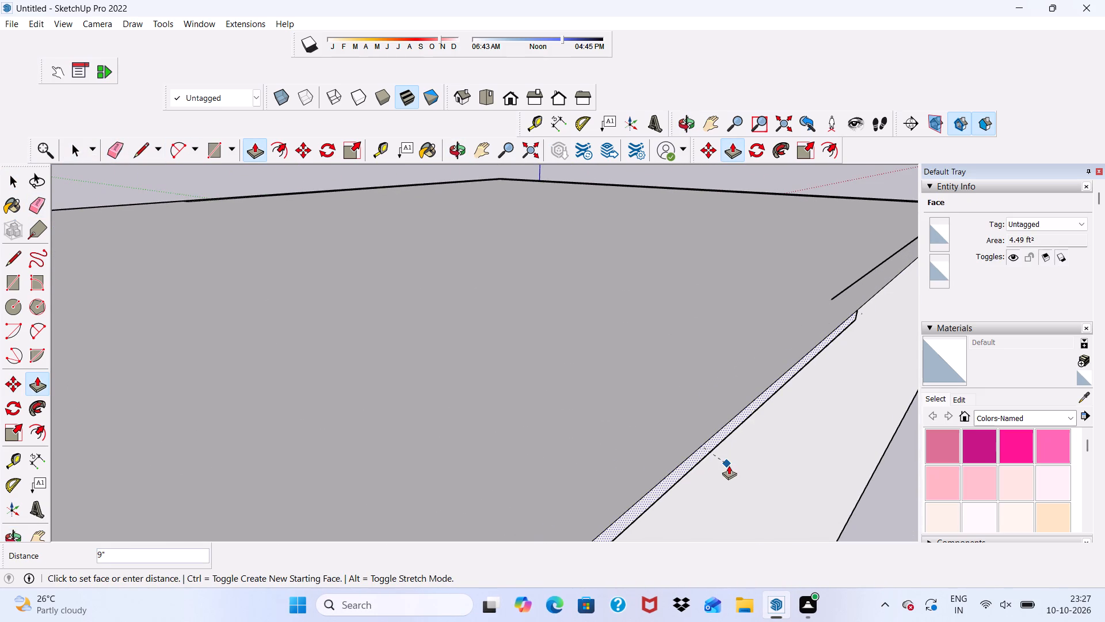
click(729, 465)
Erase the seam lines between the roof slab and the back wall on the outer rear face, including the short end segments.
scroll(613, 430, down, 10)
middle_drag(634, 448, 637, 374)
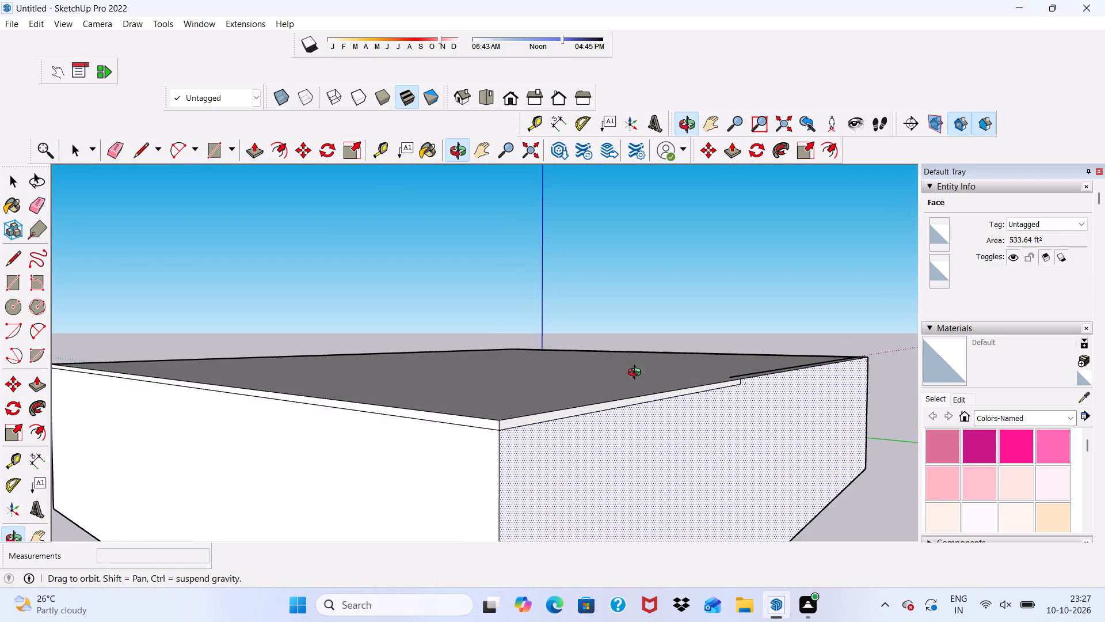
middle_drag(637, 374, 538, 377)
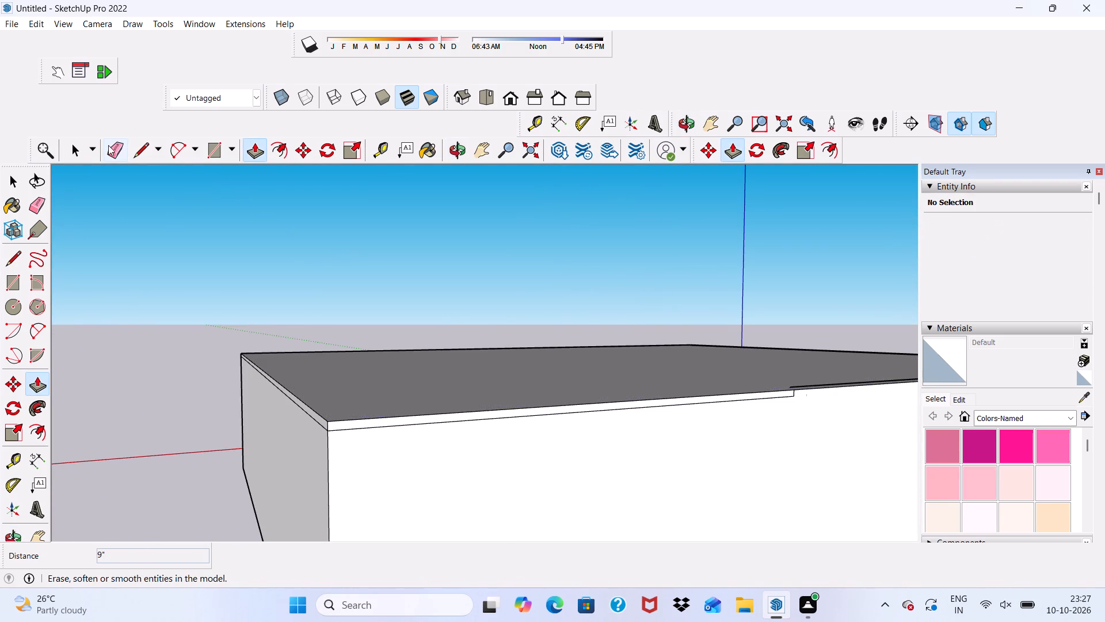
click(108, 145)
scroll(598, 417, up, 5)
drag(591, 405, 591, 409)
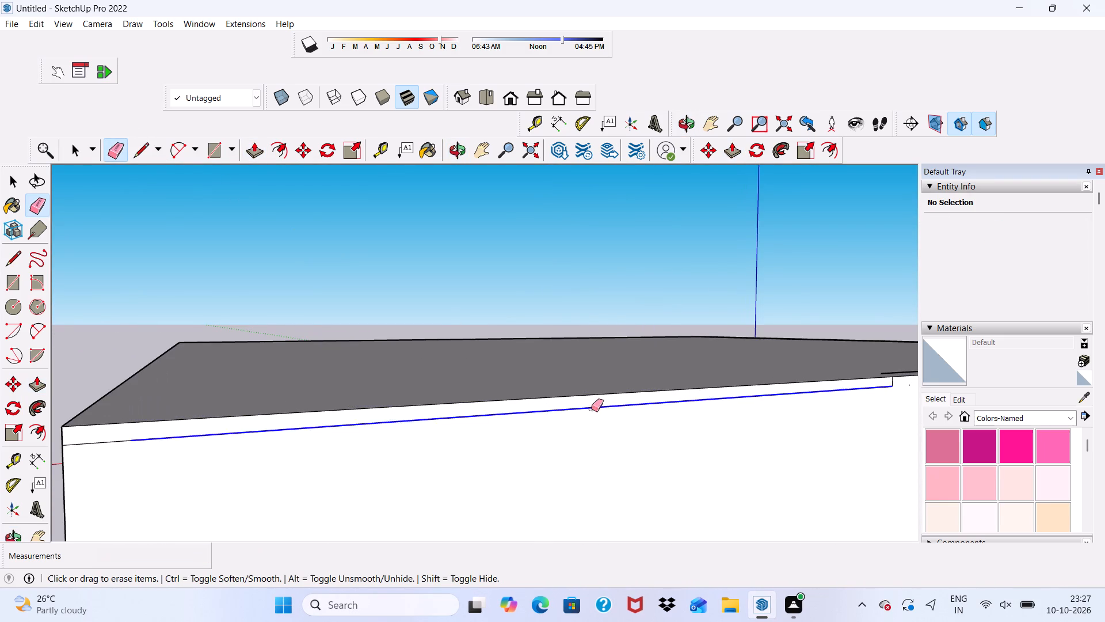
drag(591, 409, 591, 414)
scroll(563, 400, down, 5)
scroll(823, 419, up, 5)
scroll(800, 366, up, 9)
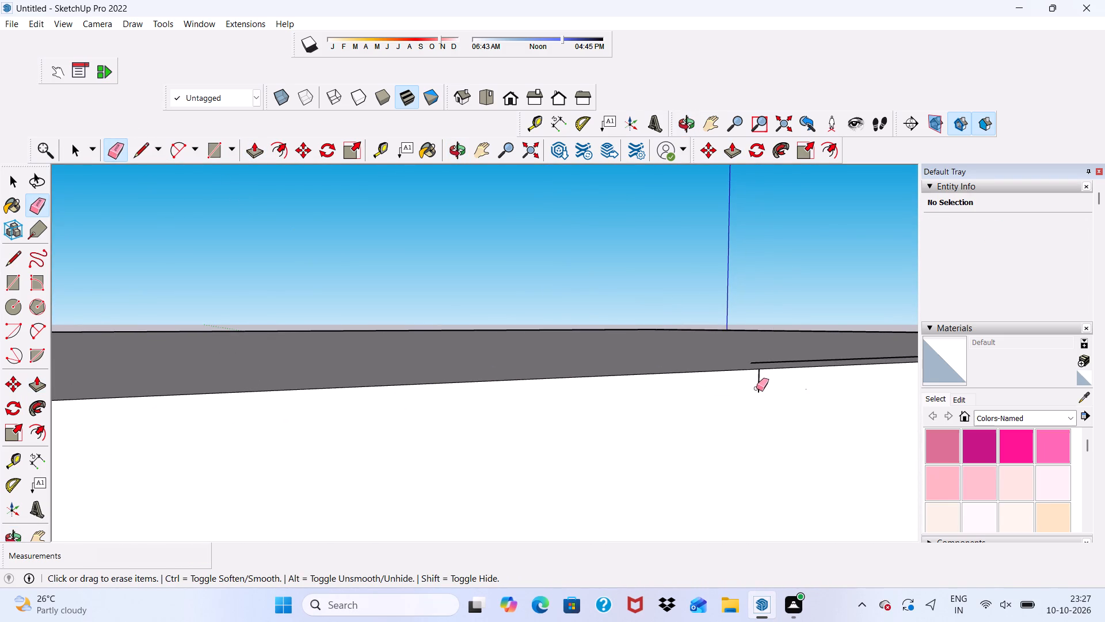
click(760, 382)
click(760, 382)
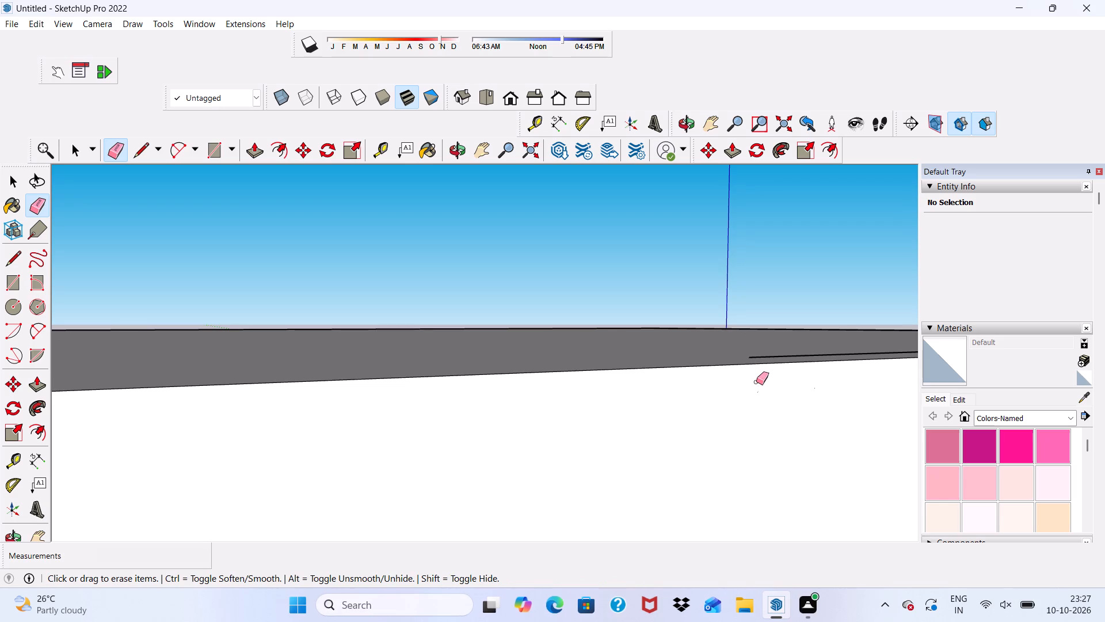
scroll(741, 378, down, 16)
scroll(788, 370, down, 2)
scroll(416, 439, up, 4)
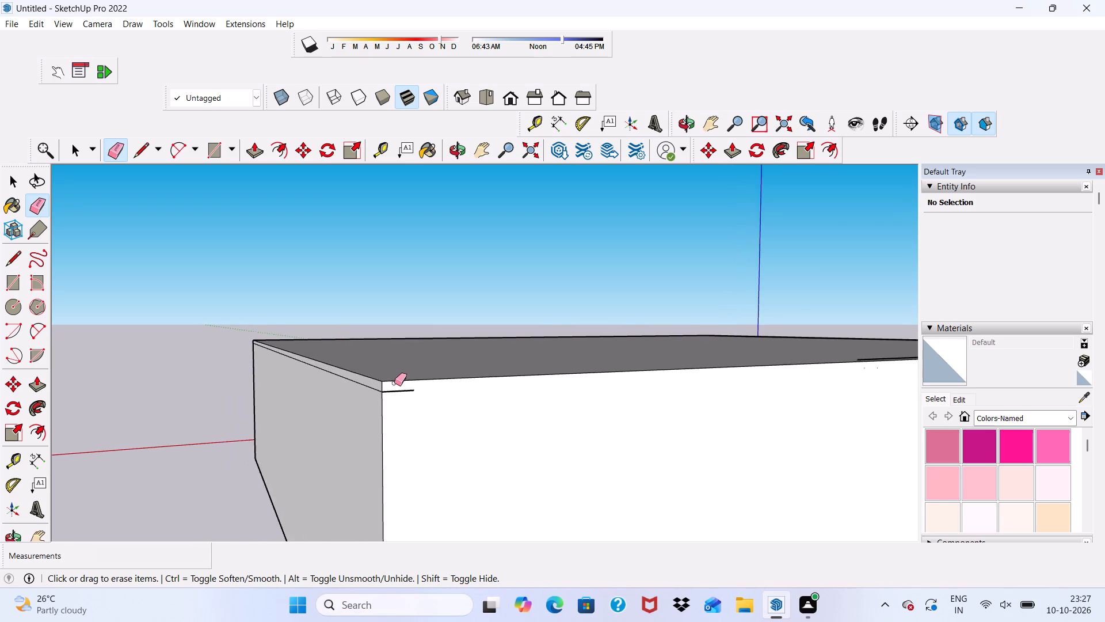
scroll(394, 383, up, 3)
double_click(396, 396)
scroll(396, 396, down, 5)
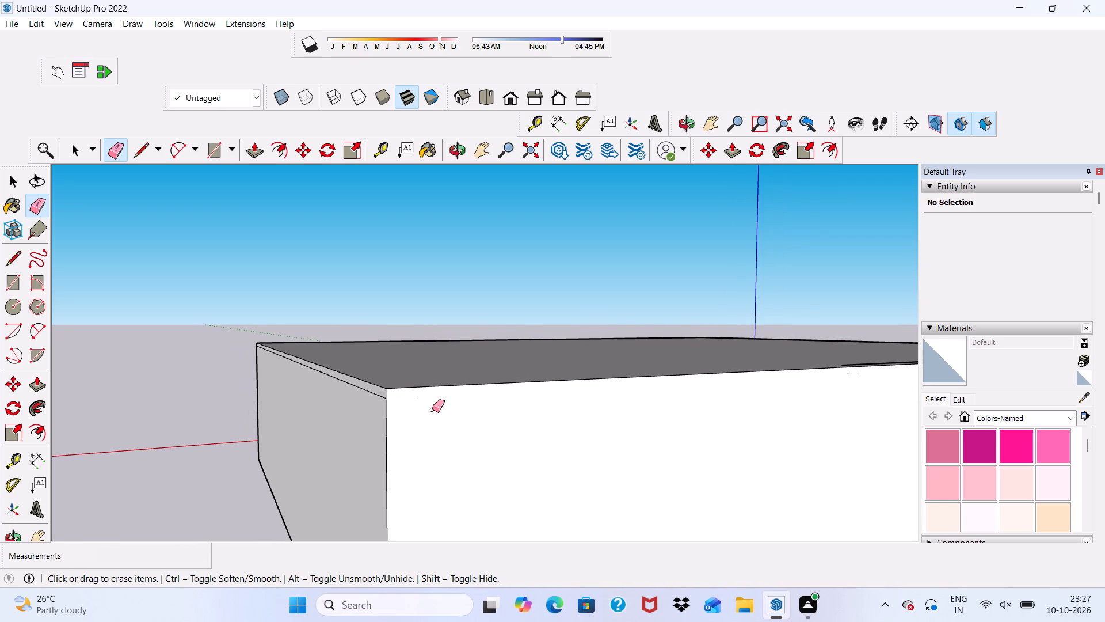
Erase the horizontal seam line between the roof slab and the extension's far side wall on its outer face.
middle_drag(478, 403, 638, 404)
scroll(497, 391, up, 4)
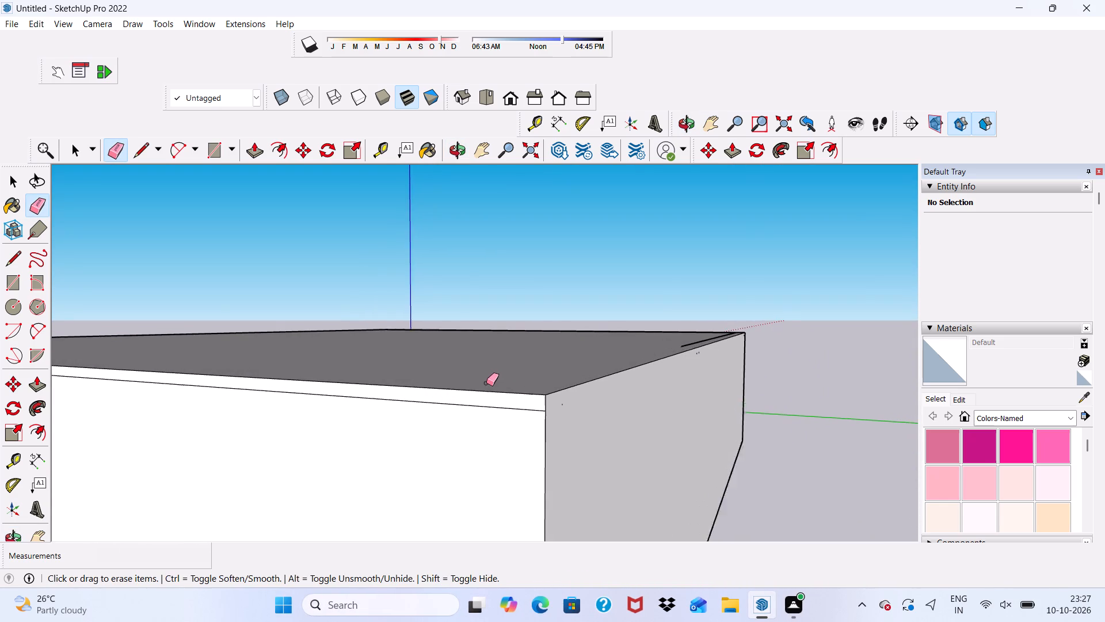
scroll(486, 383, up, 1)
double_click(474, 408)
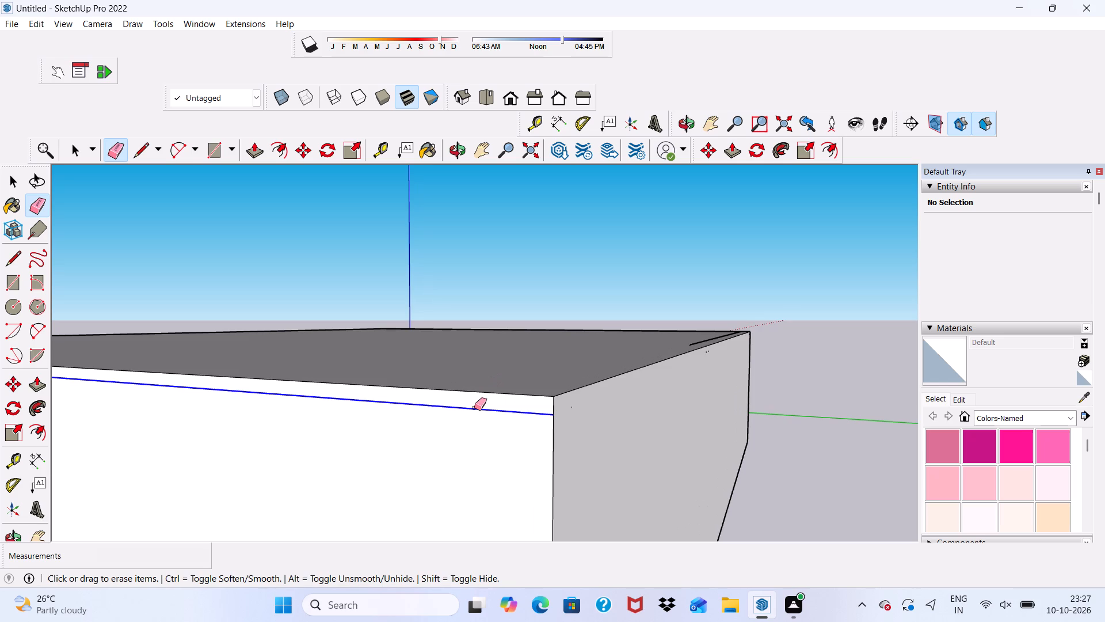
Erase the leftover border line on the roof along the back wall and the stray short edge near it.
scroll(474, 408, down, 5)
scroll(521, 422, down, 5)
scroll(652, 372, up, 6)
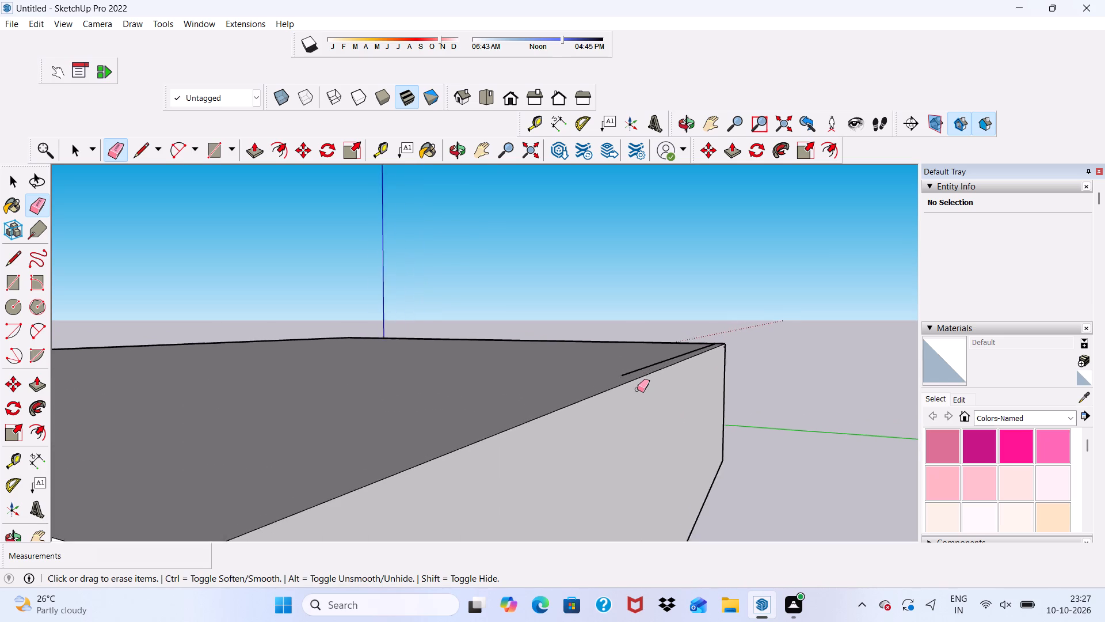
scroll(637, 389, up, 3)
drag(641, 385, 646, 376)
drag(643, 377, 636, 380)
drag(636, 380, 637, 386)
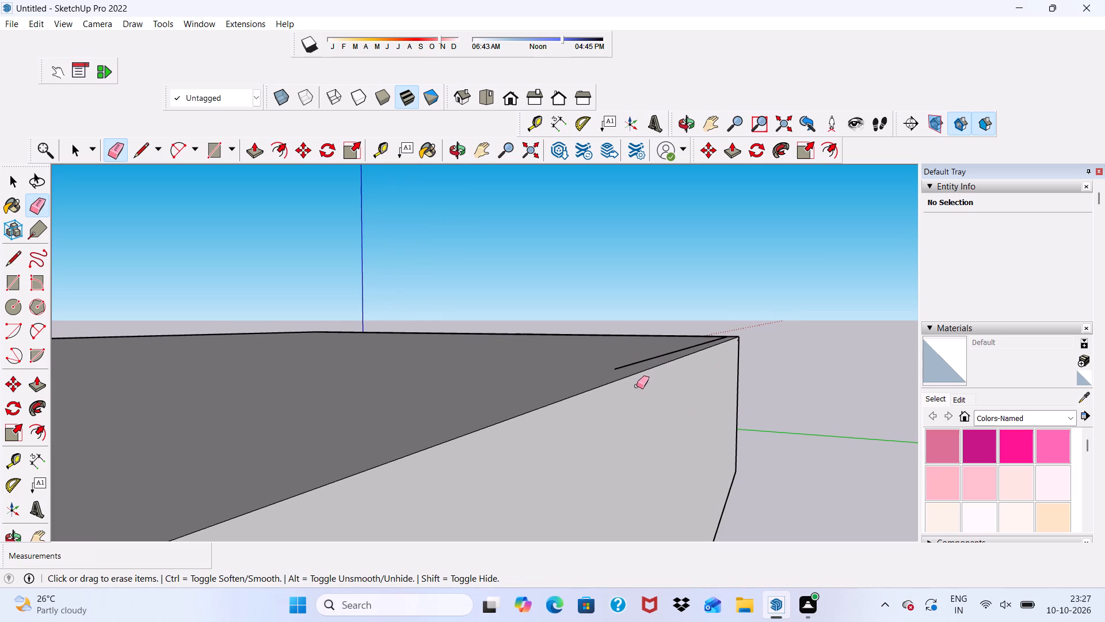
drag(637, 386, 642, 385)
scroll(643, 386, up, 4)
drag(632, 382, 647, 376)
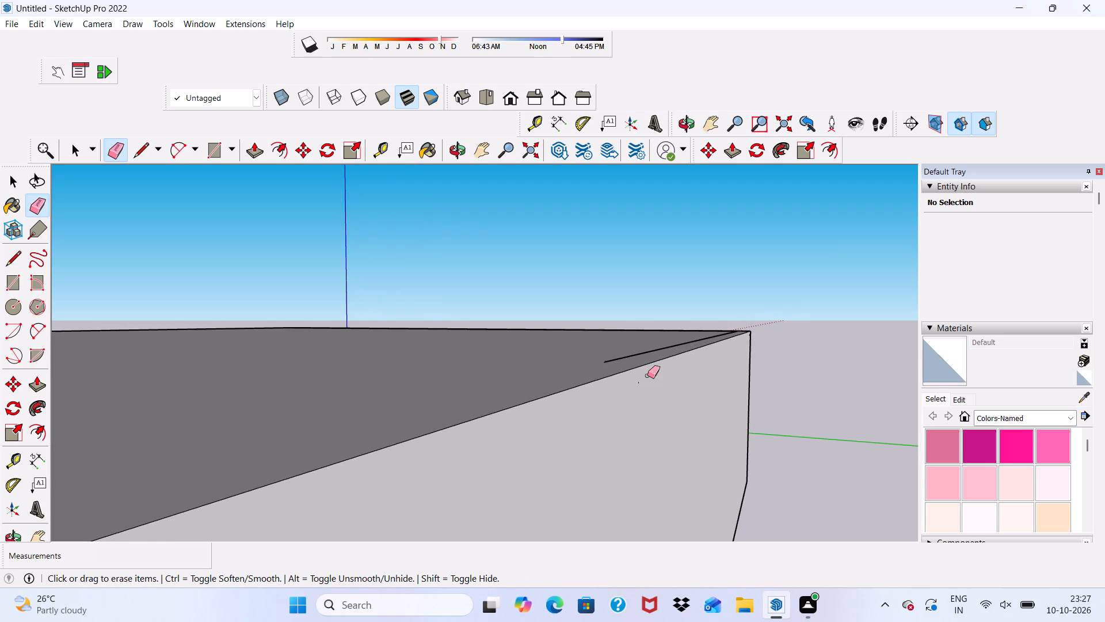
drag(647, 376, 629, 392)
scroll(635, 376, down, 13)
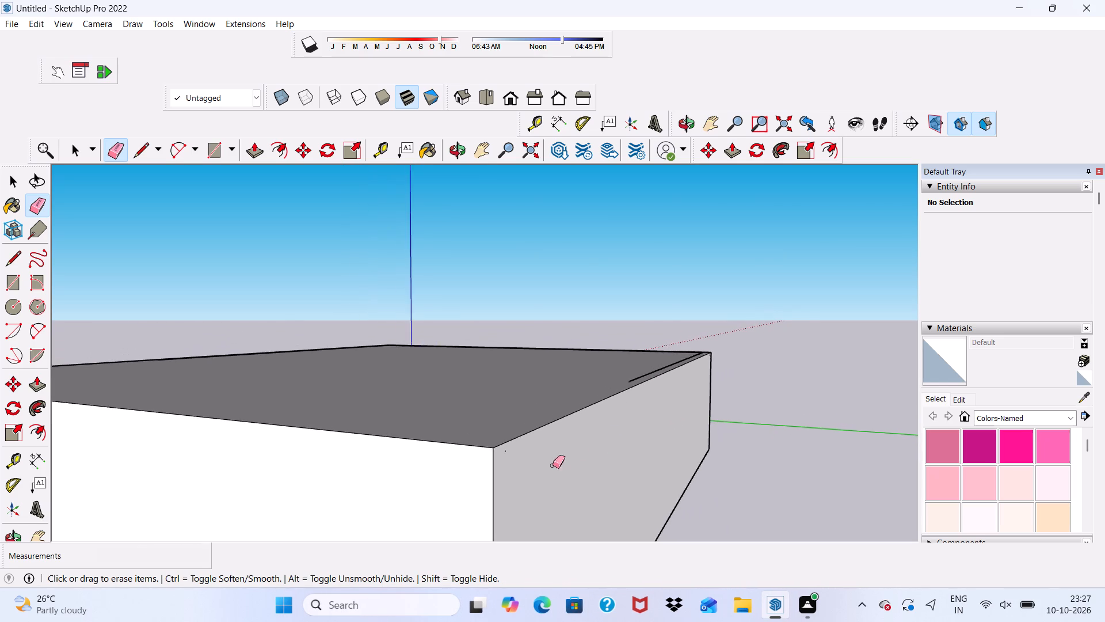
scroll(496, 476, up, 7)
drag(508, 438, 516, 442)
click(514, 443)
scroll(500, 456, down, 6)
scroll(644, 363, up, 11)
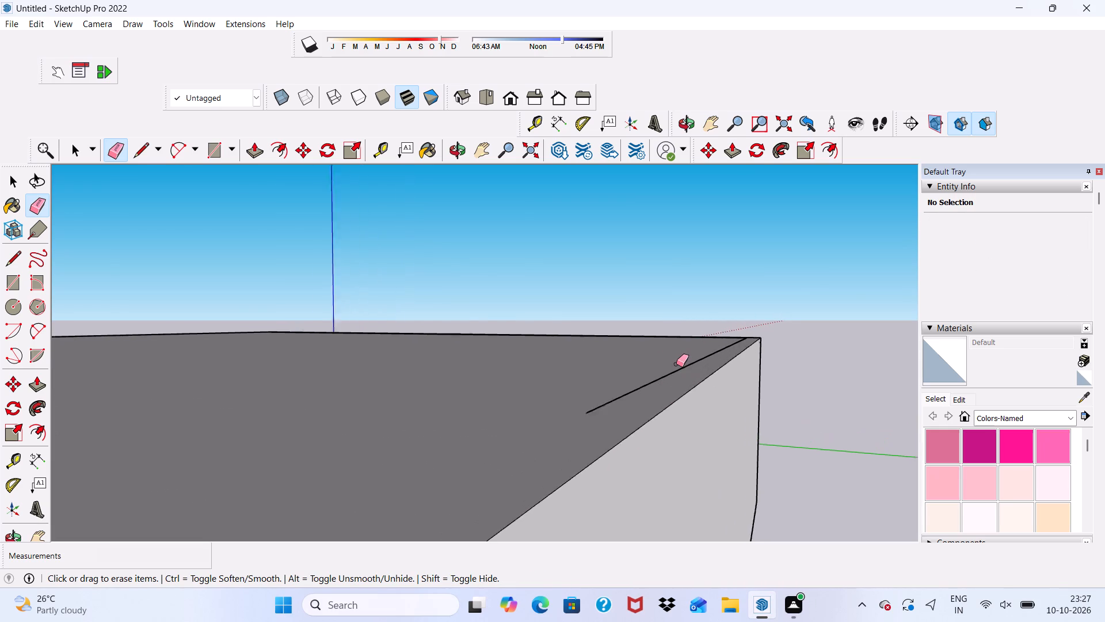
scroll(676, 364, up, 2)
click(674, 376)
scroll(559, 388, down, 11)
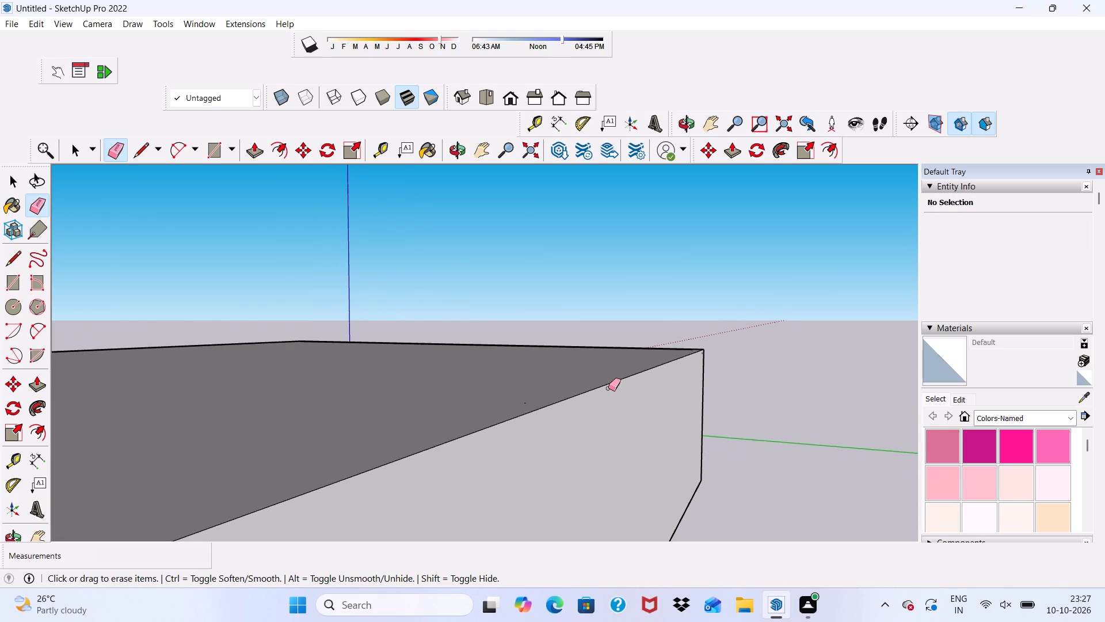
middle_drag(608, 388, 405, 457)
scroll(487, 415, up, 3)
click(523, 407)
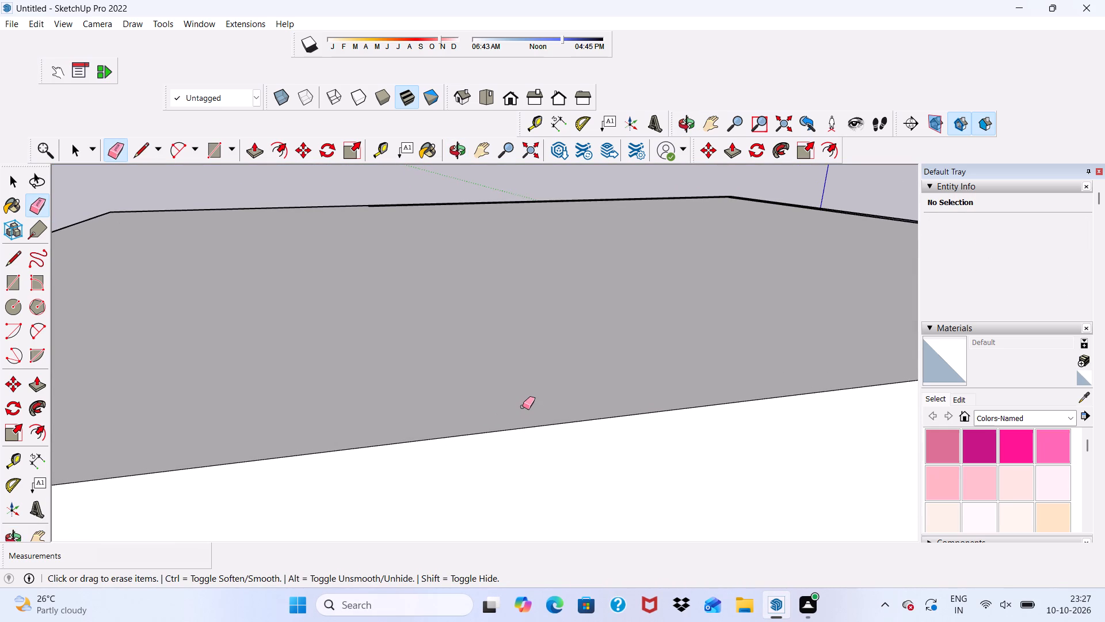
scroll(416, 367, down, 5)
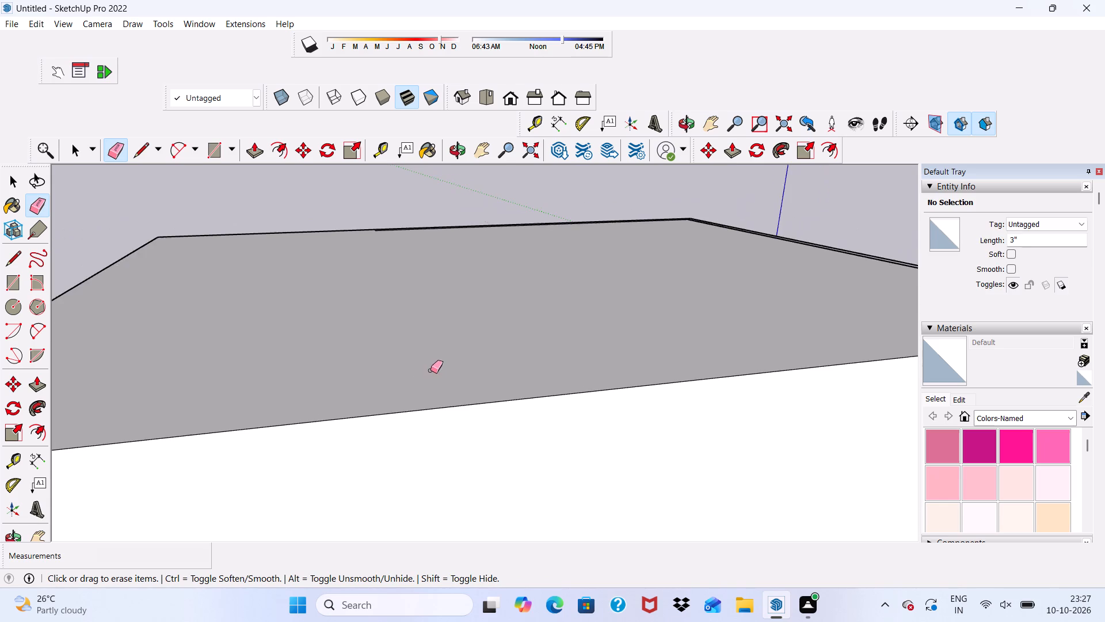
Erase the border line on the roof along the original building's side wall.
scroll(430, 370, down, 5)
scroll(467, 338, down, 4)
scroll(788, 334, up, 10)
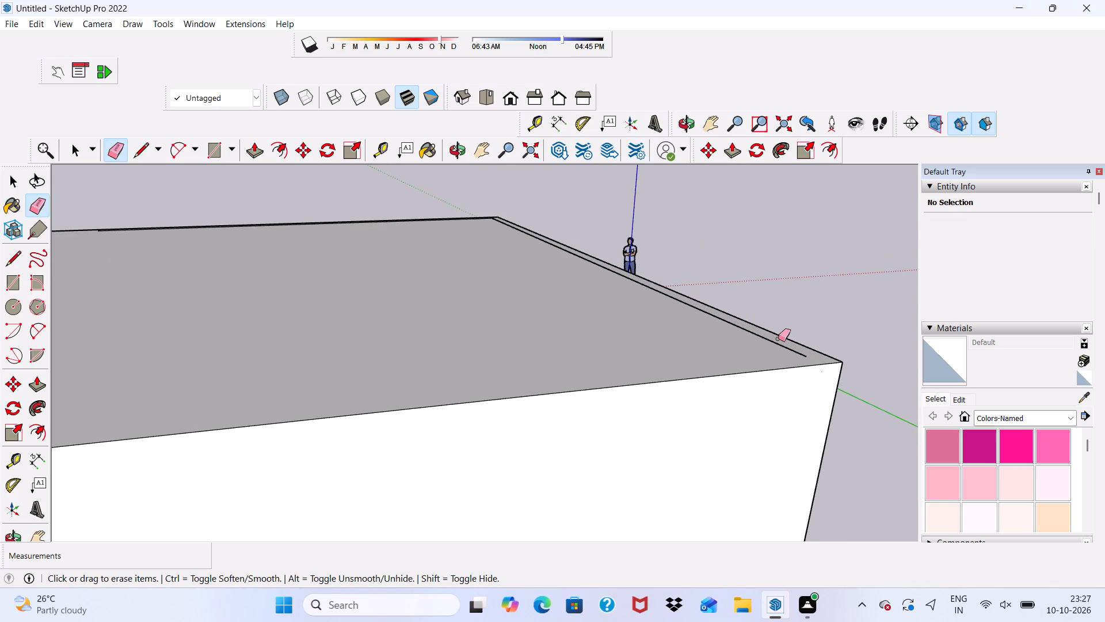
click(775, 341)
scroll(639, 365, down, 10)
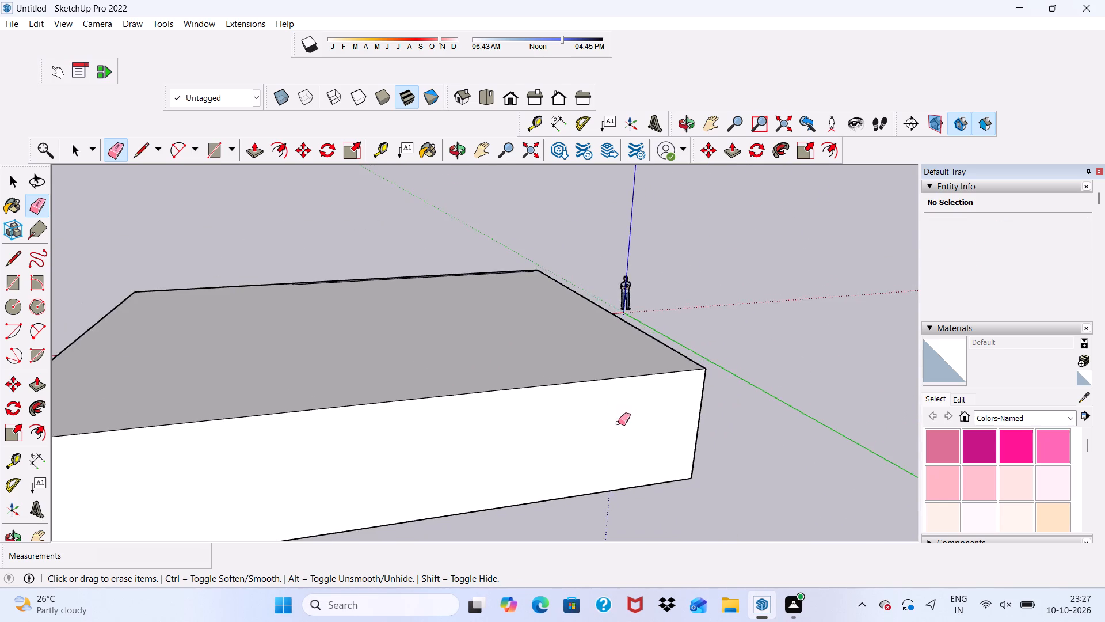
Erase the remaining border lines along the roof's front edge, including the short leftover stub at the extension joint.
scroll(550, 249, up, 20)
scroll(550, 249, up, 3)
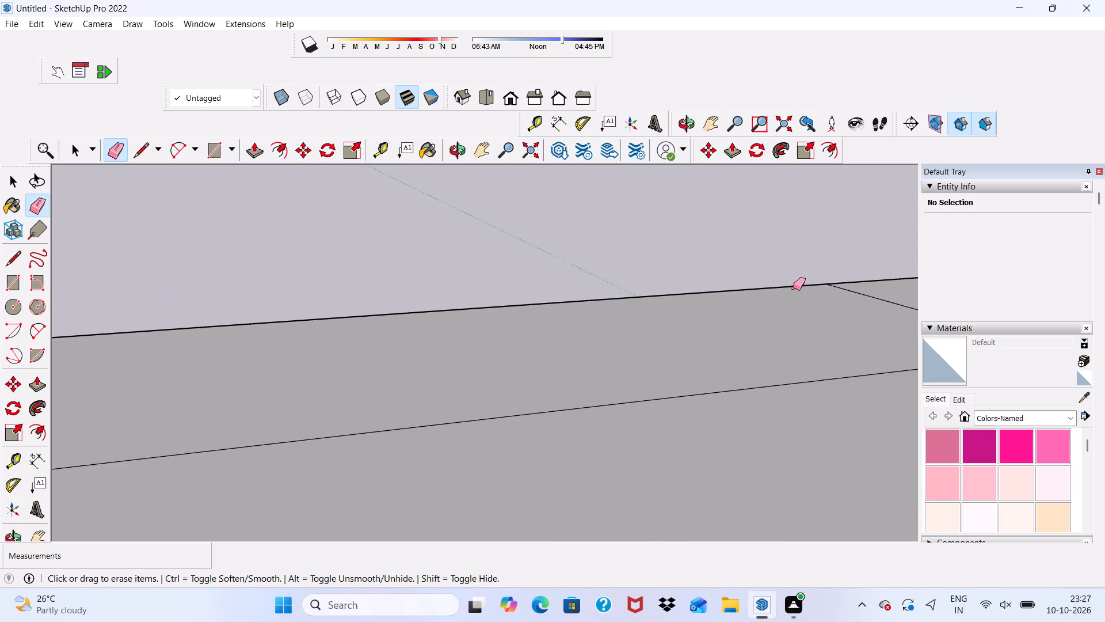
scroll(830, 301, up, 1)
drag(859, 295, 866, 294)
drag(740, 388, 740, 397)
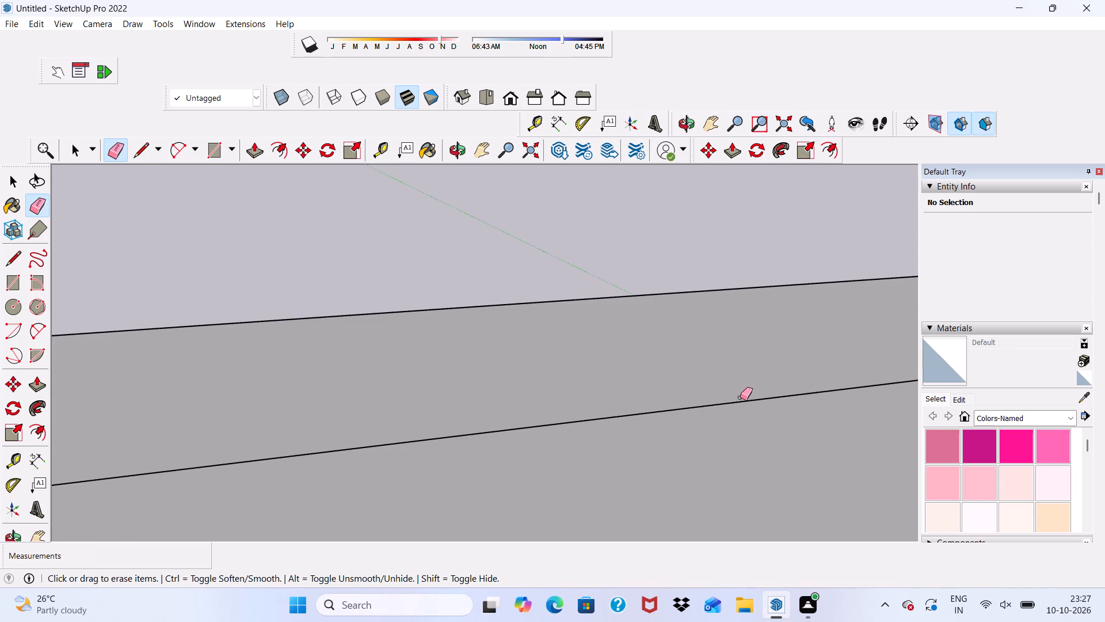
drag(740, 397, 740, 402)
click(740, 402)
scroll(695, 365, down, 20)
scroll(695, 365, down, 2)
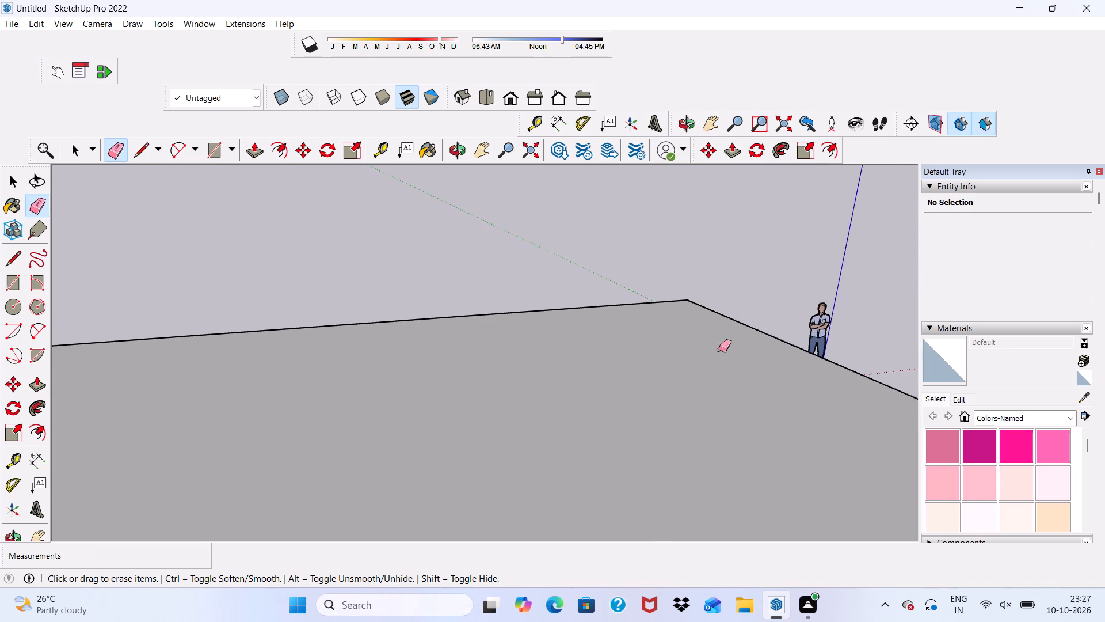
scroll(719, 350, down, 6)
scroll(414, 338, up, 14)
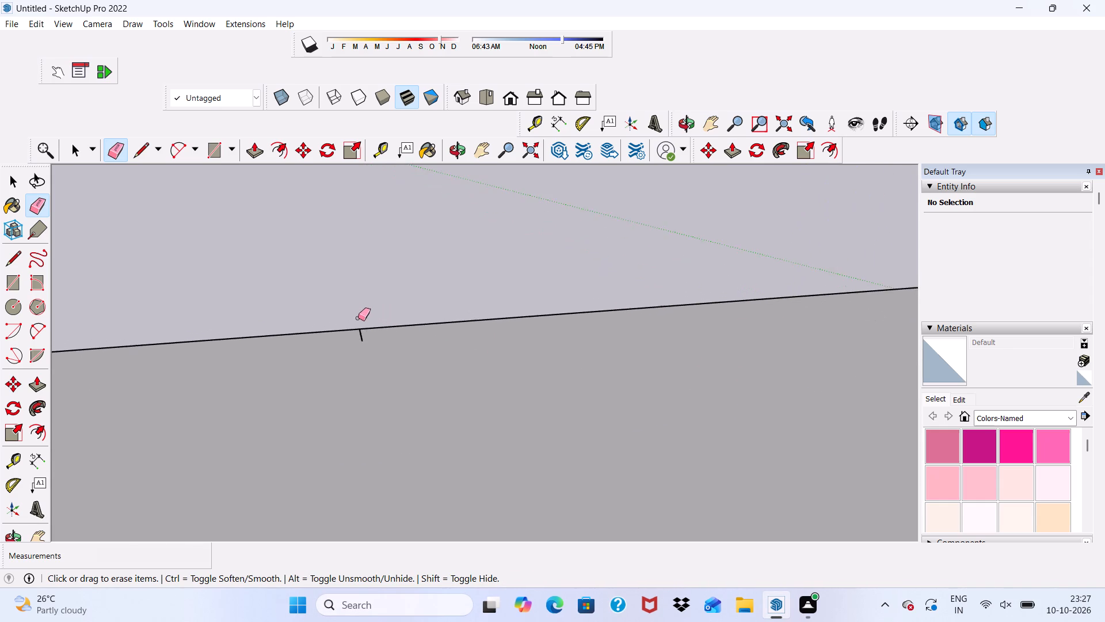
scroll(358, 318, up, 2)
click(367, 377)
scroll(368, 378, down, 6)
key(space)
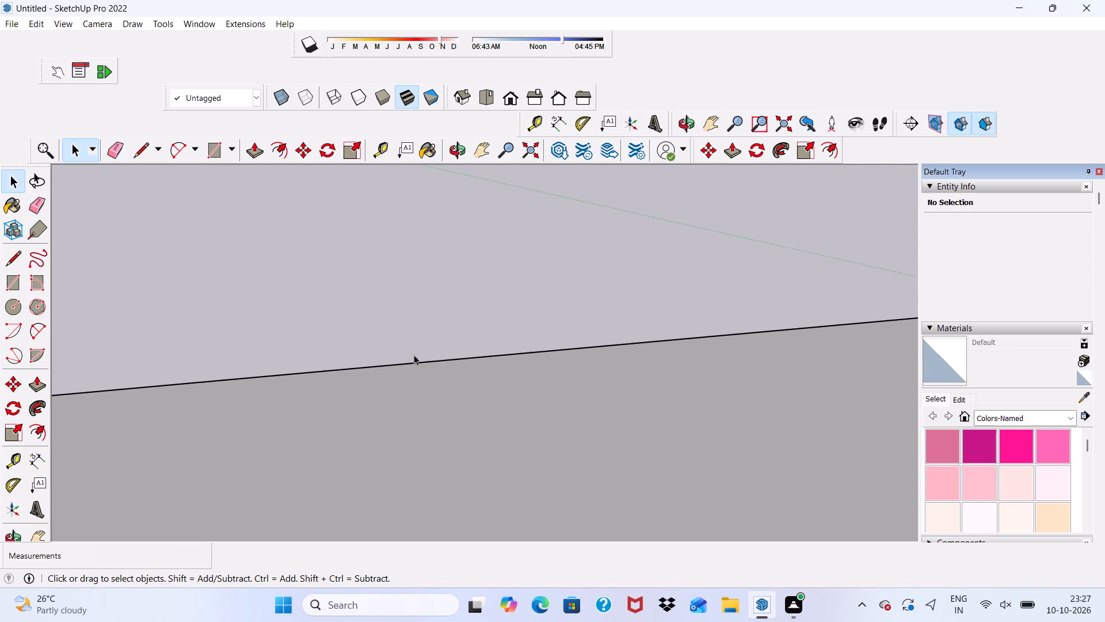
scroll(414, 355, down, 20)
scroll(414, 355, down, 2)
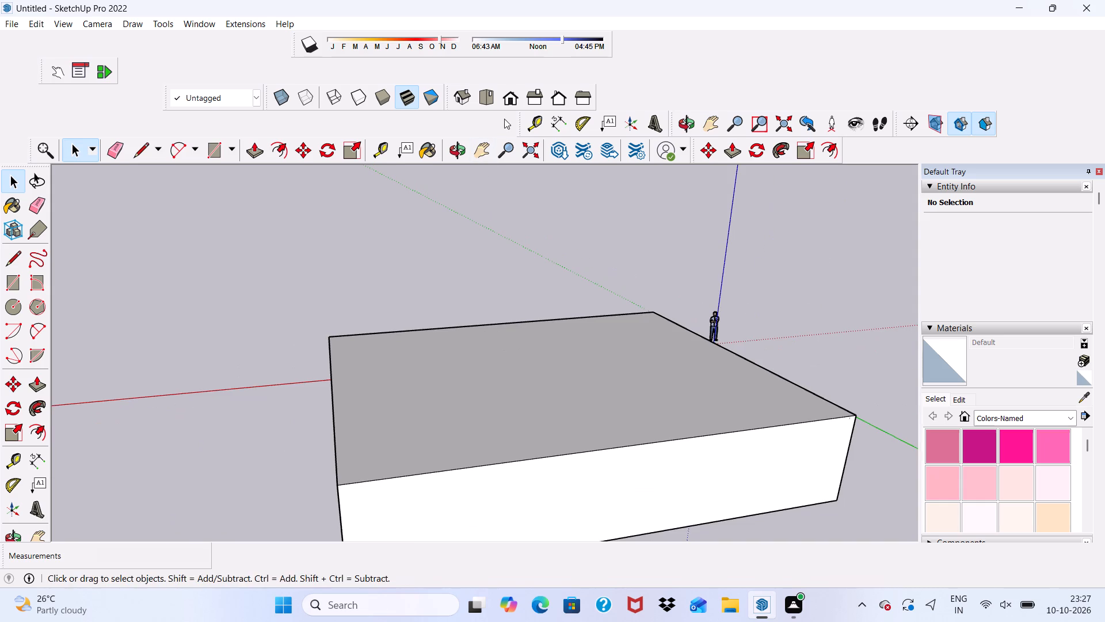
From the open front, erase the seam line crossing the ceiling between the original room and the extension.
click(509, 96)
scroll(581, 279, up, 3)
middle_drag(606, 320, 610, 246)
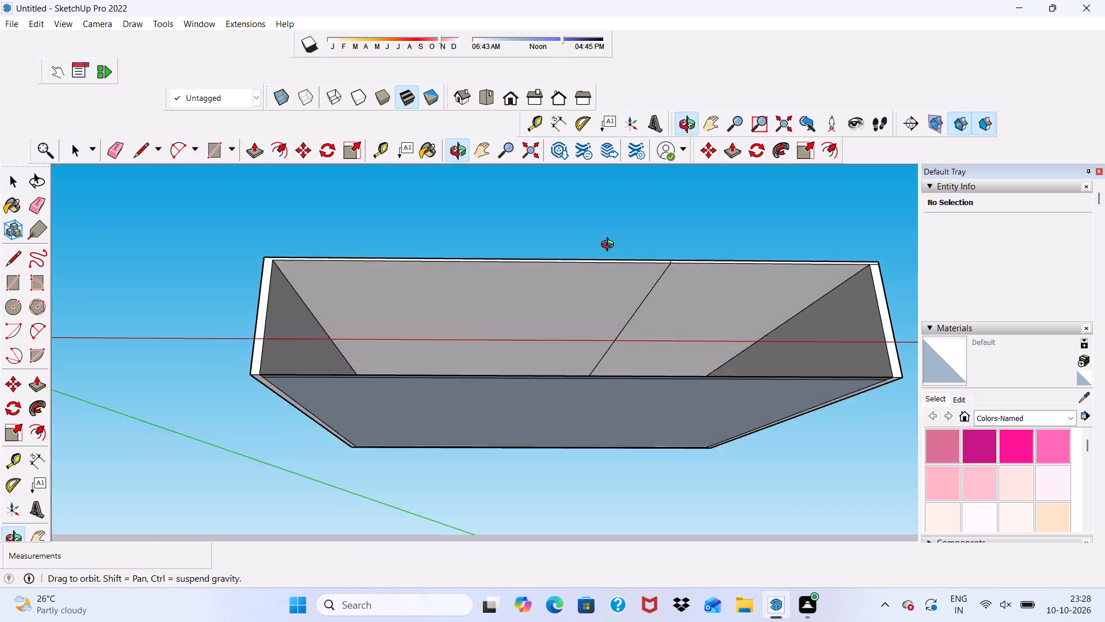
middle_drag(610, 246, 606, 295)
scroll(643, 325, up, 5)
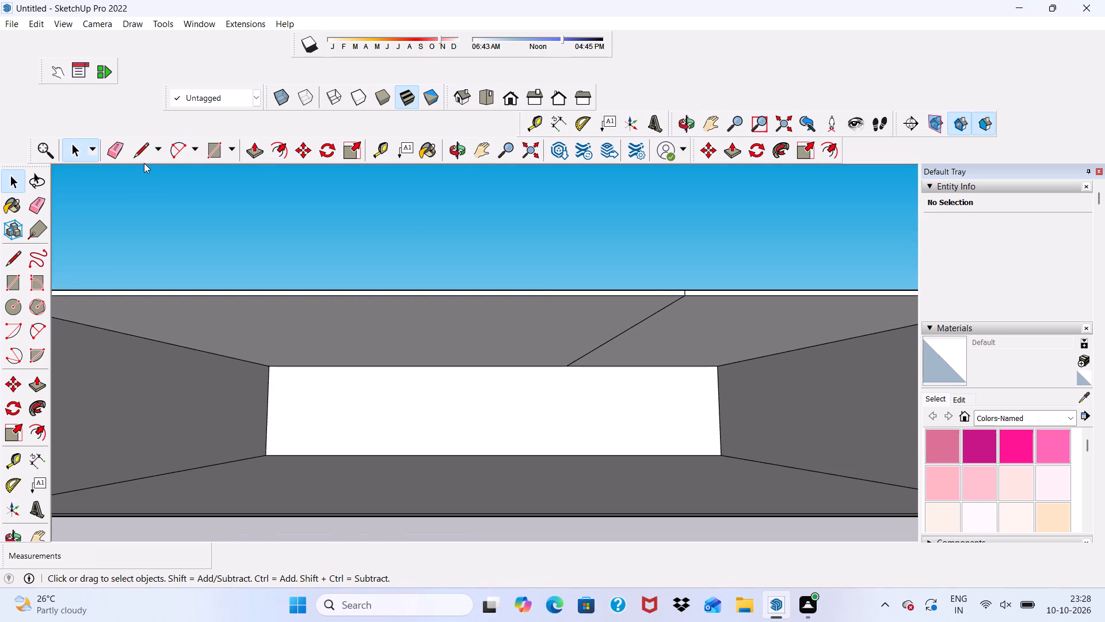
click(117, 147)
scroll(606, 405, up, 3)
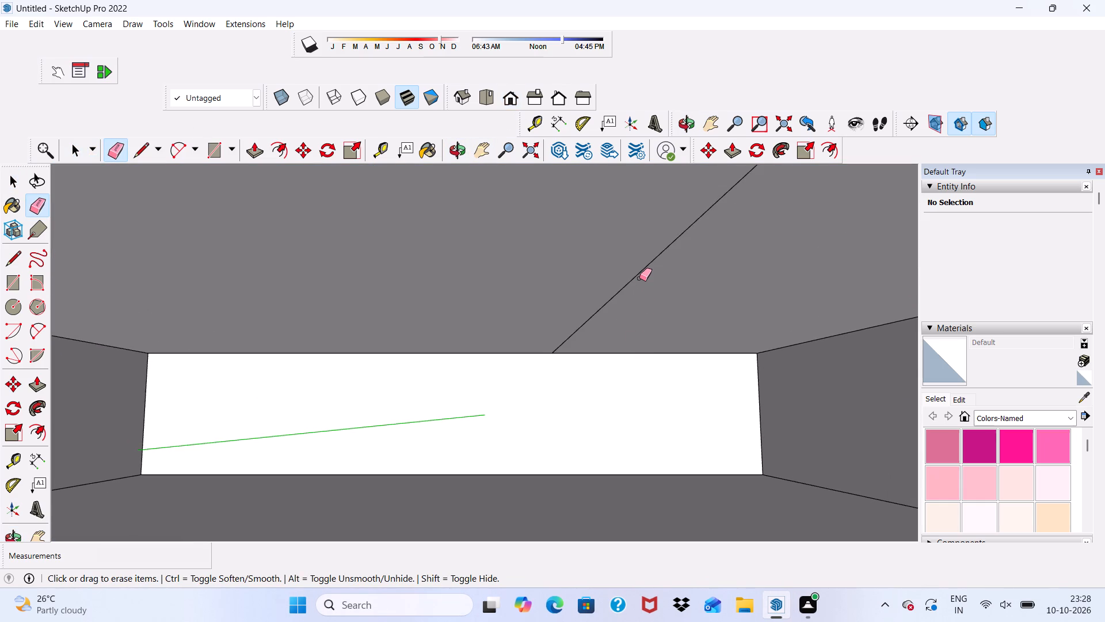
click(640, 277)
drag(644, 263, 653, 272)
Erase the short vertical seam line on the roof slab's front edge above the extension joint.
scroll(626, 318, down, 6)
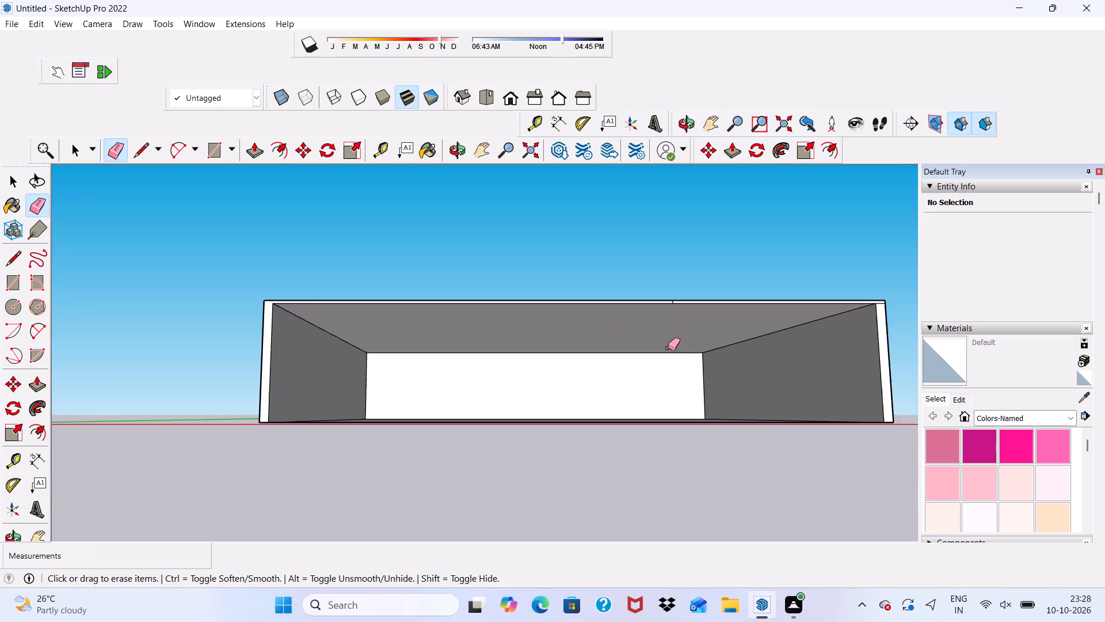
scroll(668, 348, down, 6)
scroll(649, 306, up, 20)
scroll(649, 306, up, 2)
scroll(610, 441, down, 5)
scroll(620, 494, up, 5)
drag(614, 481, 614, 491)
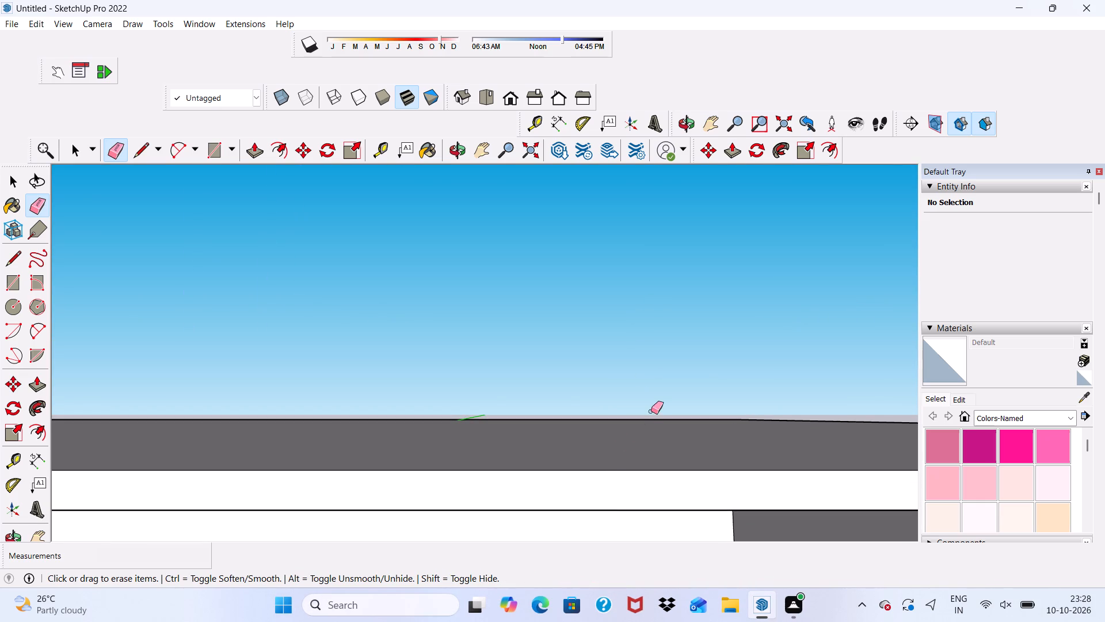
key(space)
scroll(523, 322, down, 11)
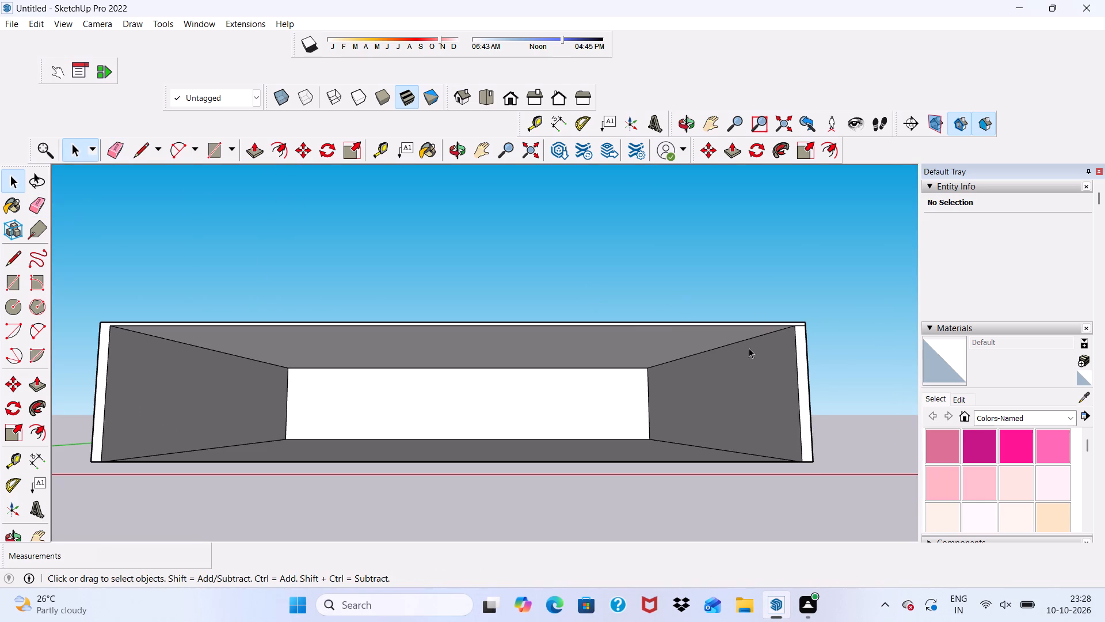
Offset the roof slab's top face outline 9" inward to mark the upper-storey wall thickness.
scroll(737, 337, up, 4)
scroll(615, 326, down, 5)
scroll(293, 353, up, 1)
middle_drag(396, 320, 428, 399)
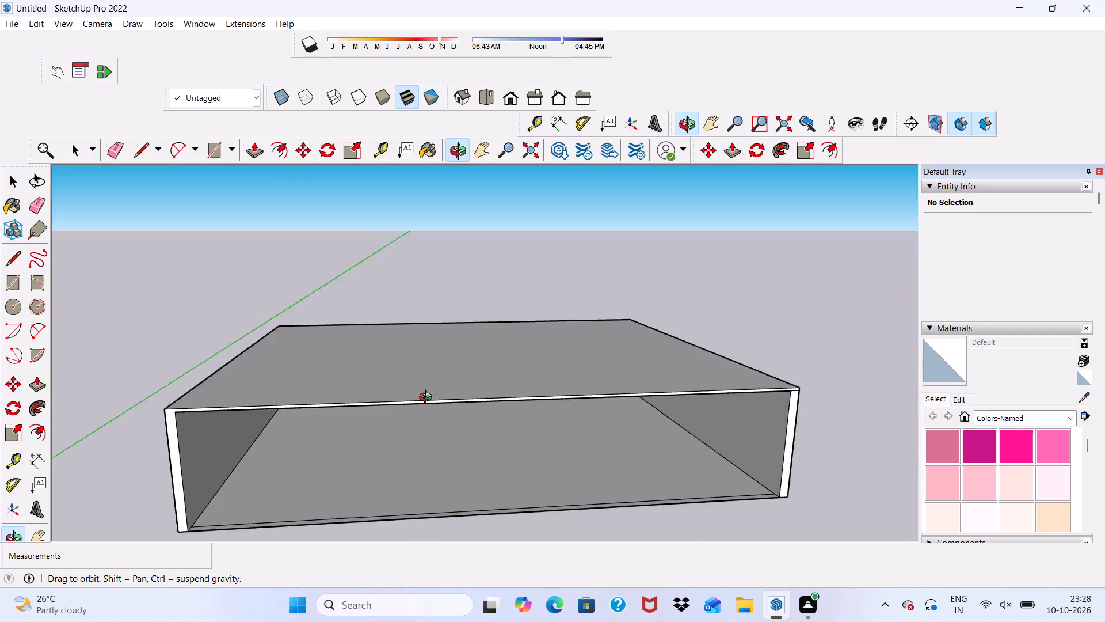
middle_drag(428, 399, 394, 473)
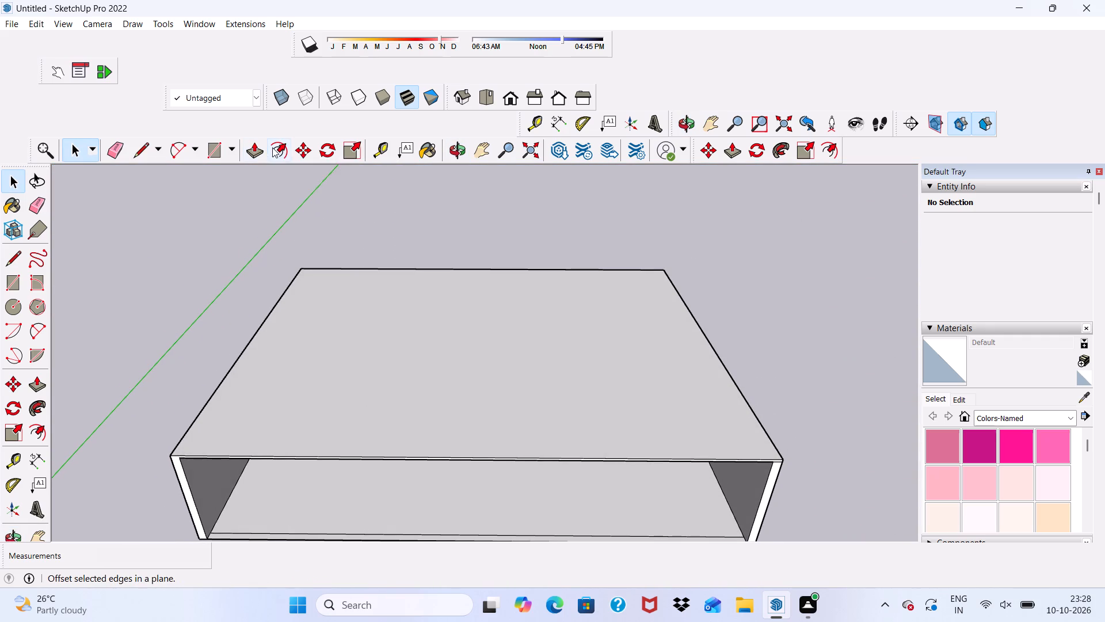
scroll(402, 366, down, 4)
middle_drag(439, 439, 422, 296)
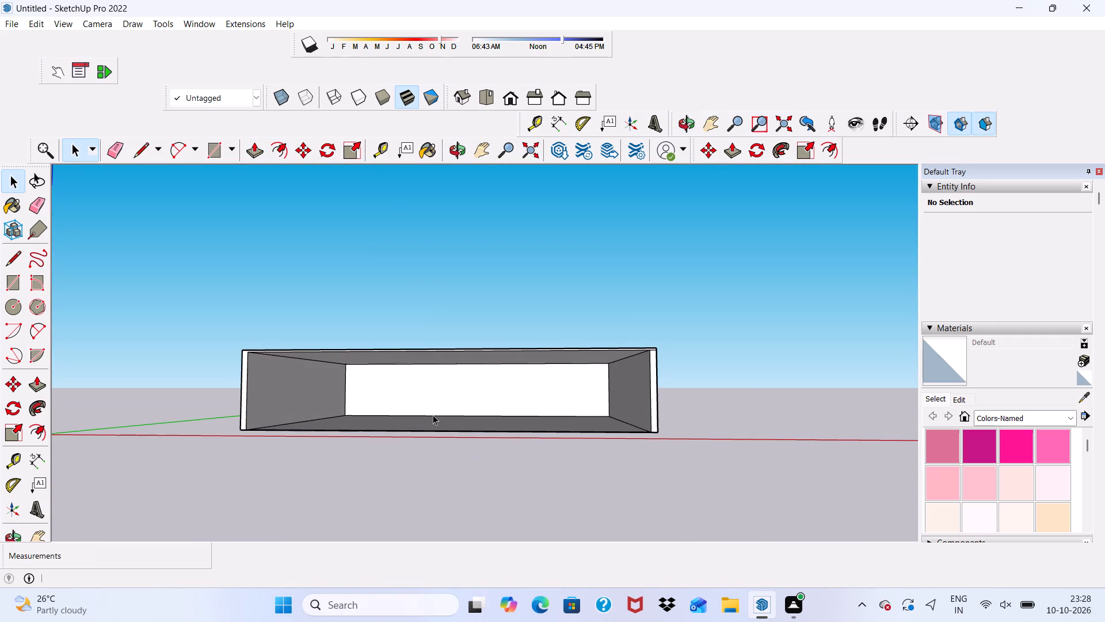
middle_drag(477, 324, 486, 364)
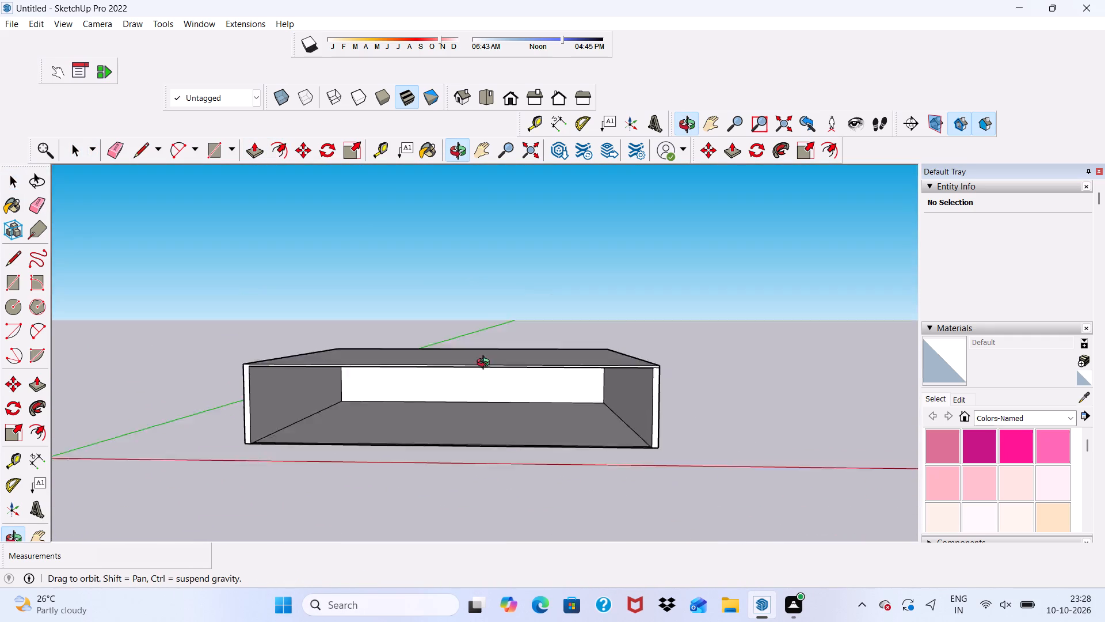
middle_drag(486, 364, 483, 453)
scroll(246, 260, up, 2)
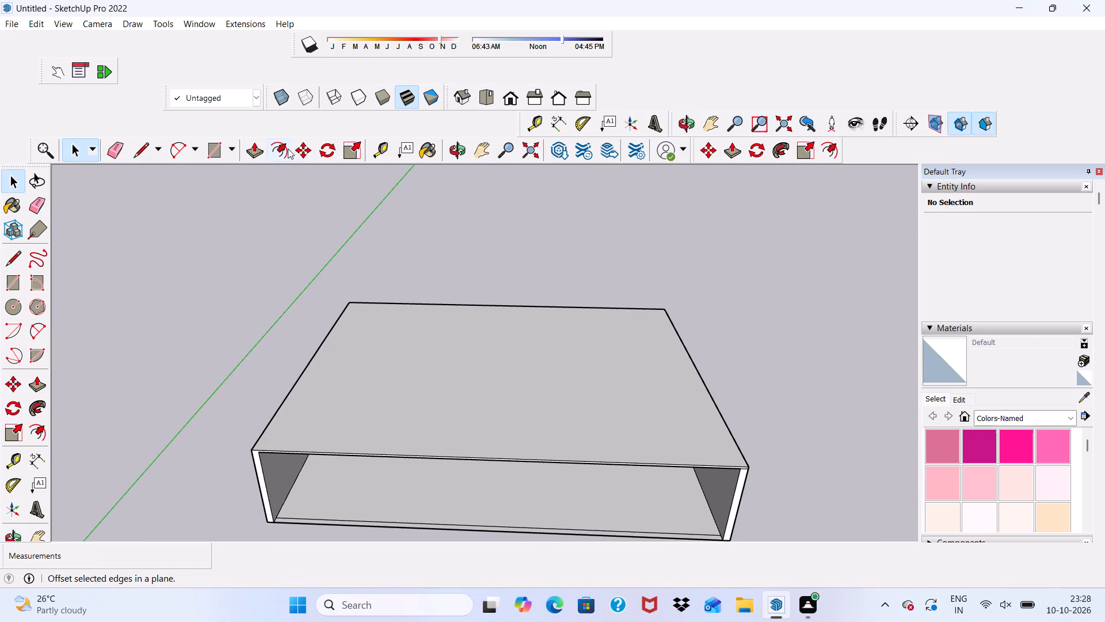
click(288, 149)
click(317, 373)
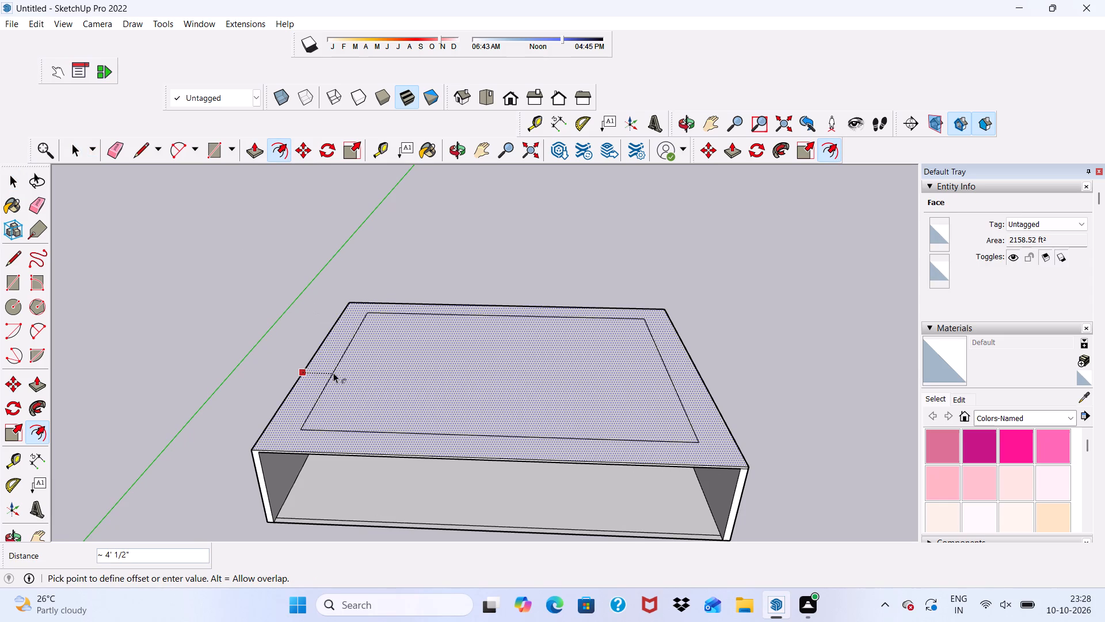
text(9")
key(Return)
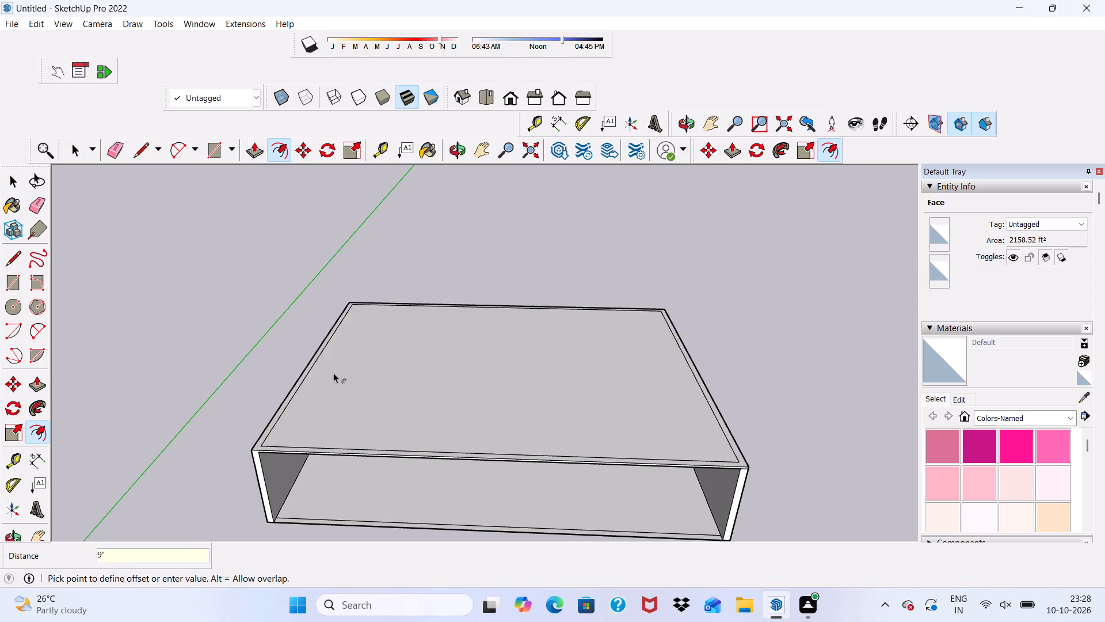
key(space)
Draw two 9" lines from the offset outline's front corners to the roof's front edge, separating the open-front strip.
scroll(294, 442, up, 11)
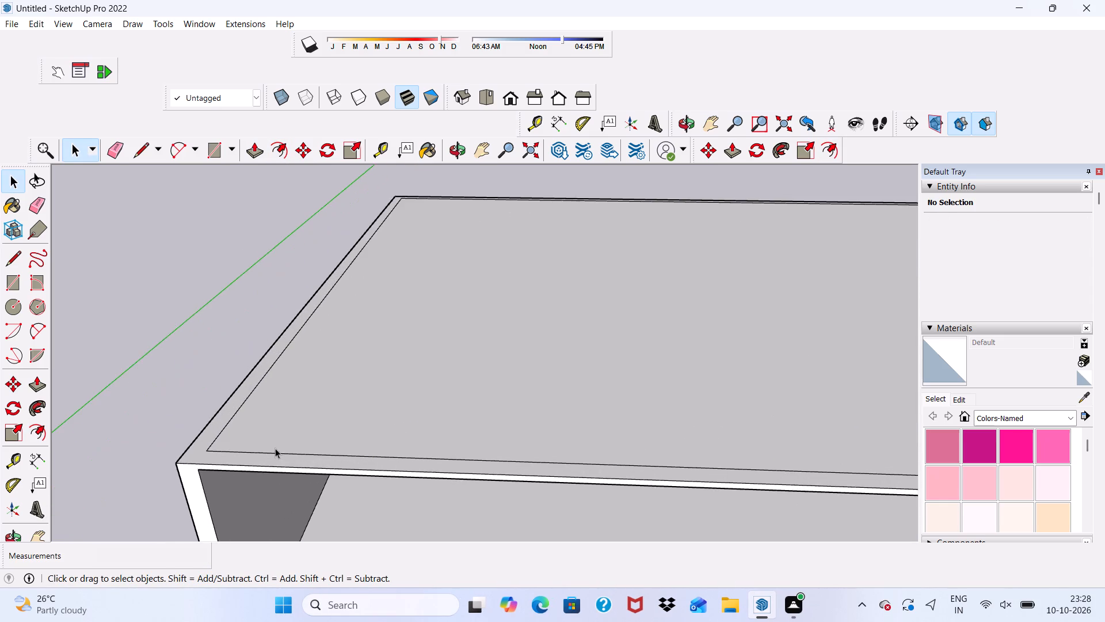
middle_drag(275, 448, 291, 513)
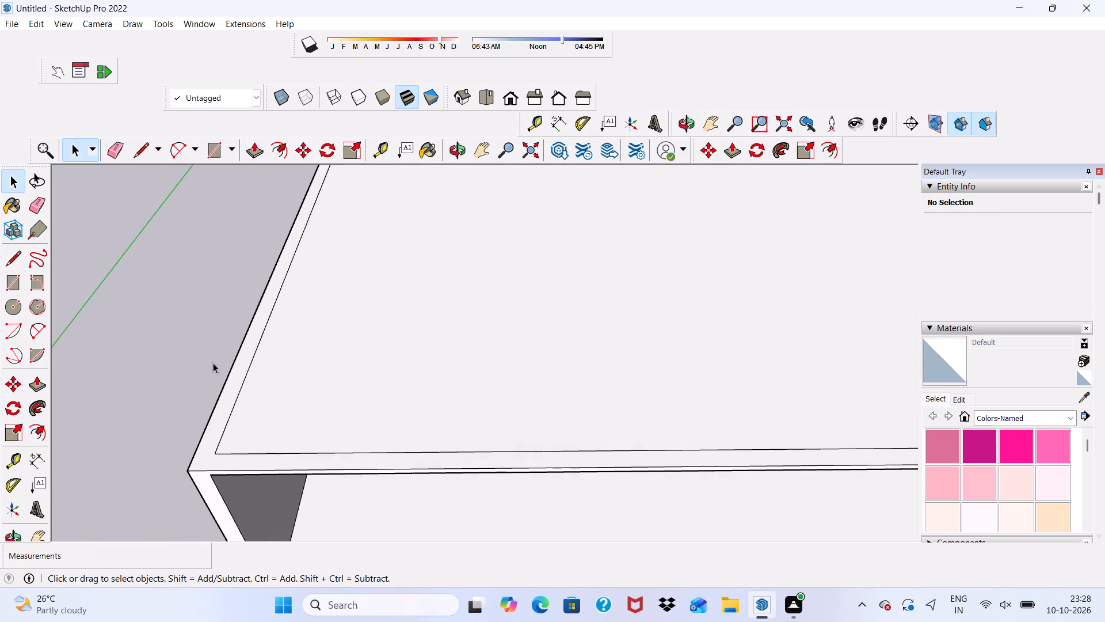
click(140, 154)
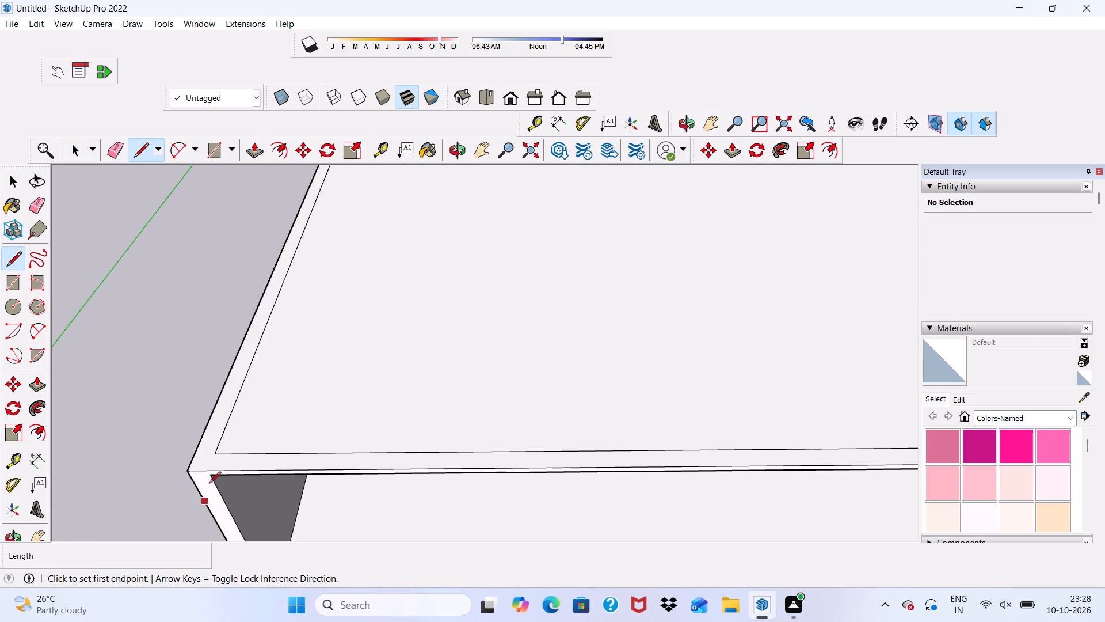
scroll(211, 476, up, 8)
click(214, 454)
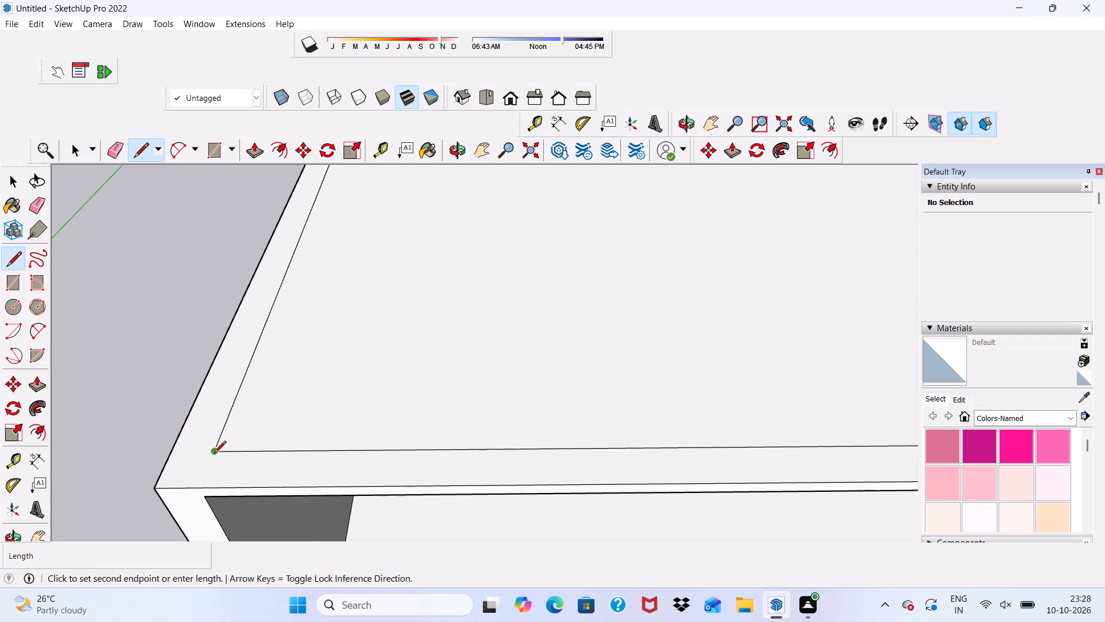
click(205, 488)
scroll(172, 438, down, 6)
scroll(106, 414, down, 7)
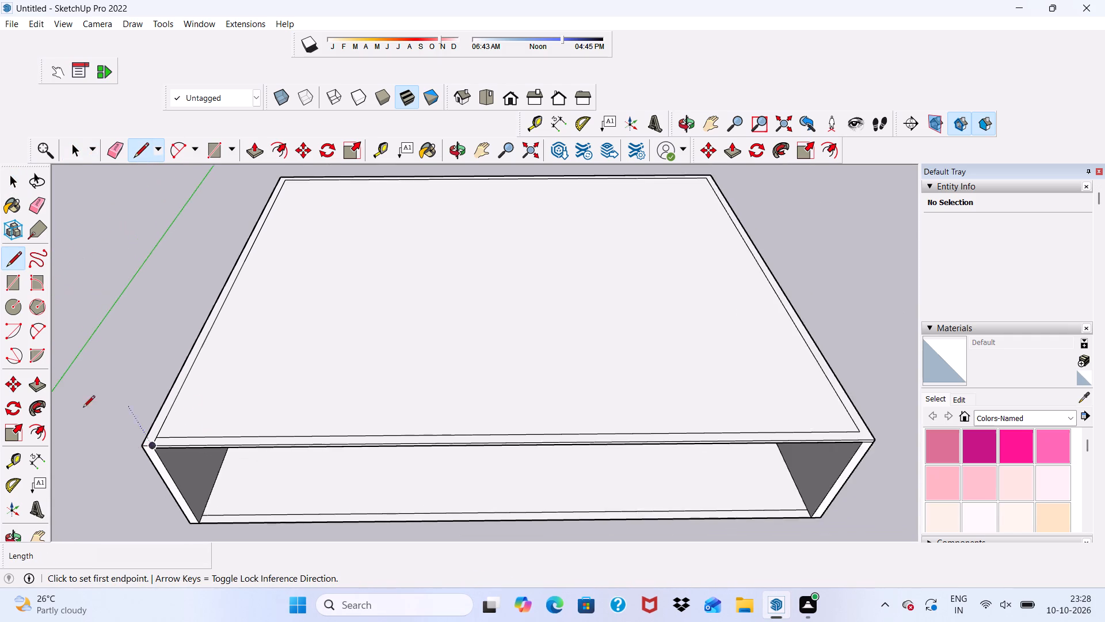
scroll(83, 408, down, 4)
scroll(715, 446, up, 16)
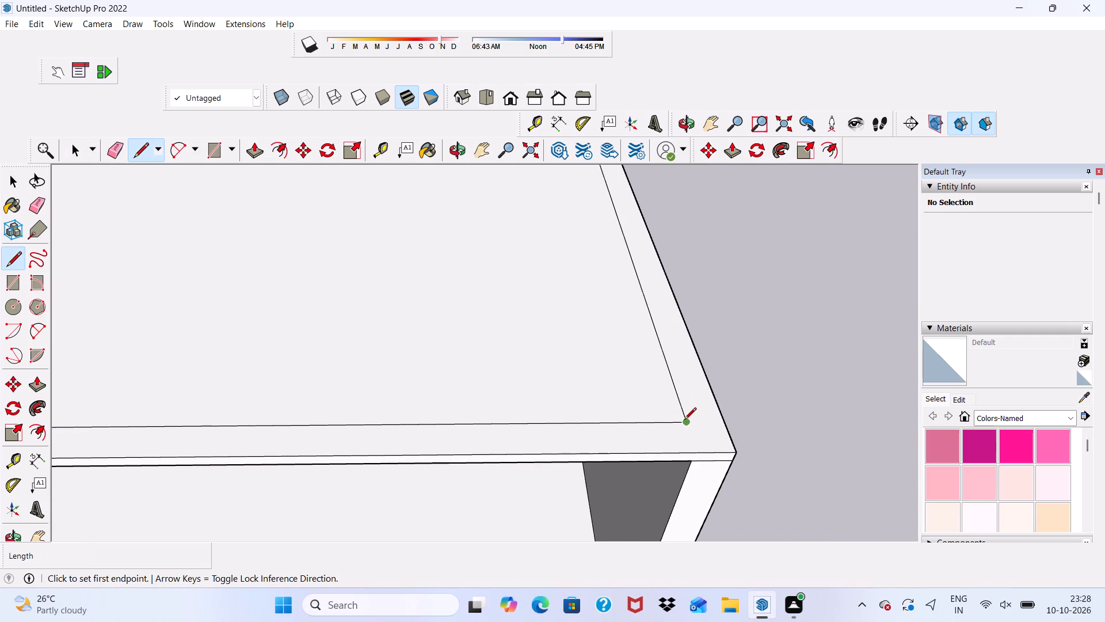
click(685, 420)
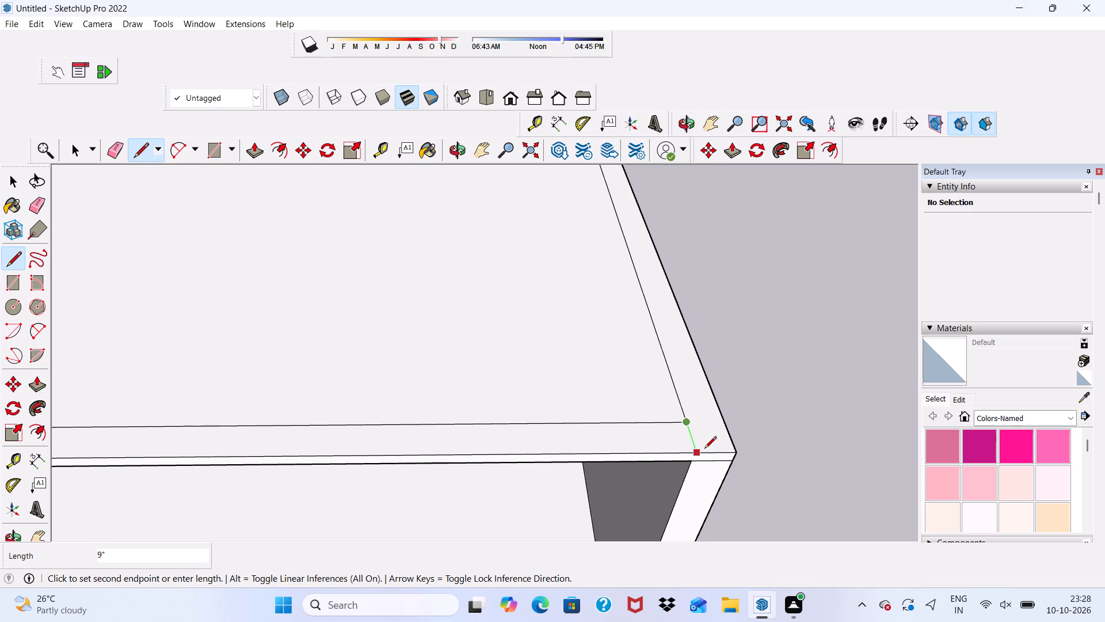
click(704, 449)
key(space)
Push/Pull the U-shaped wall strip on the roof up 10' to raise the upper-storey side and back walls.
click(700, 424)
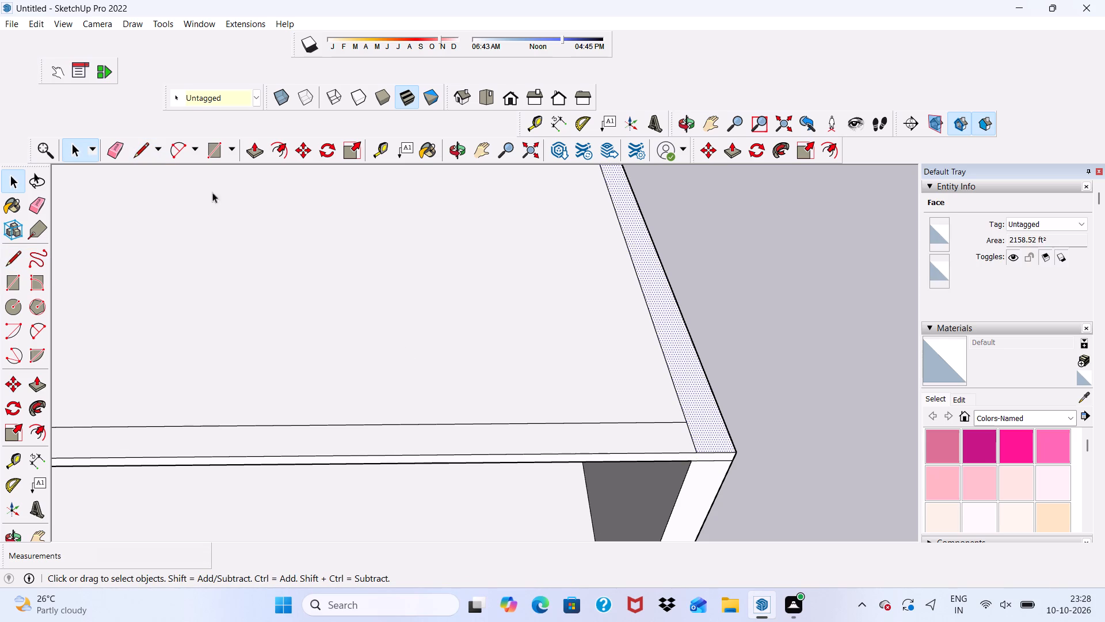
click(251, 147)
click(700, 384)
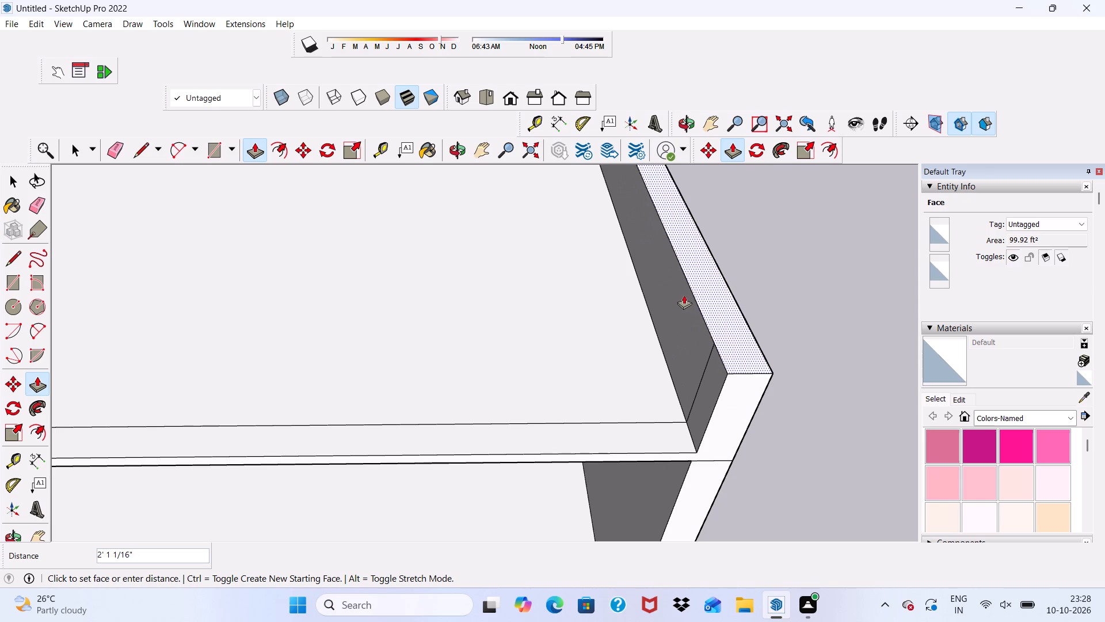
text(10')
key(Return)
scroll(653, 298, down, 1)
key(space)
Examine the two-storey model from the open front and from above, including the standard front view.
scroll(643, 316, down, 7)
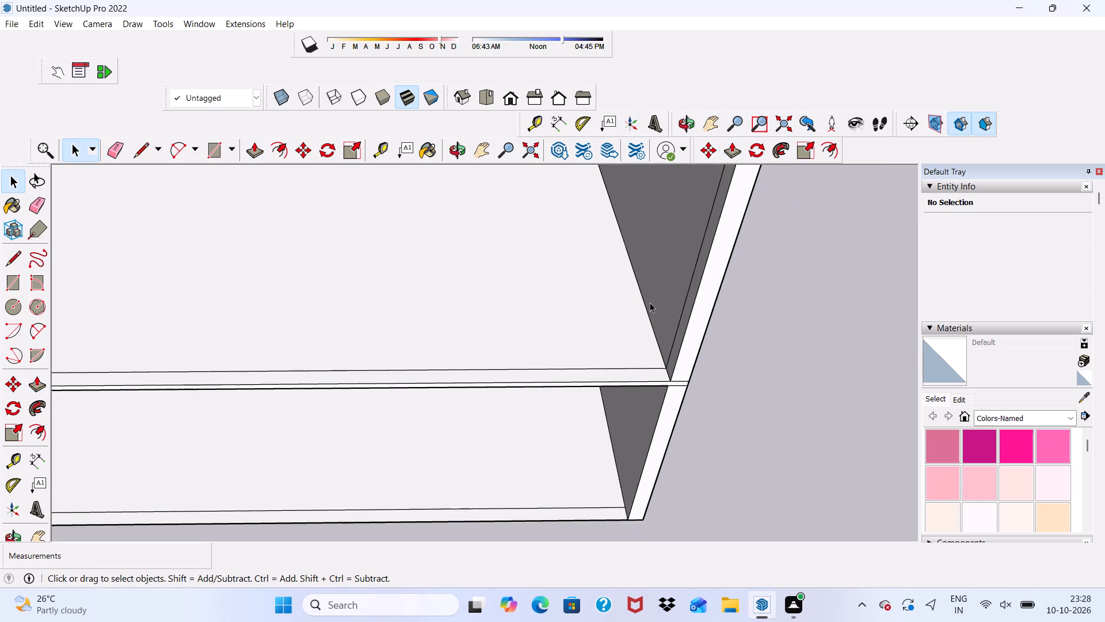
scroll(650, 302, down, 11)
middle_drag(658, 302, 688, 137)
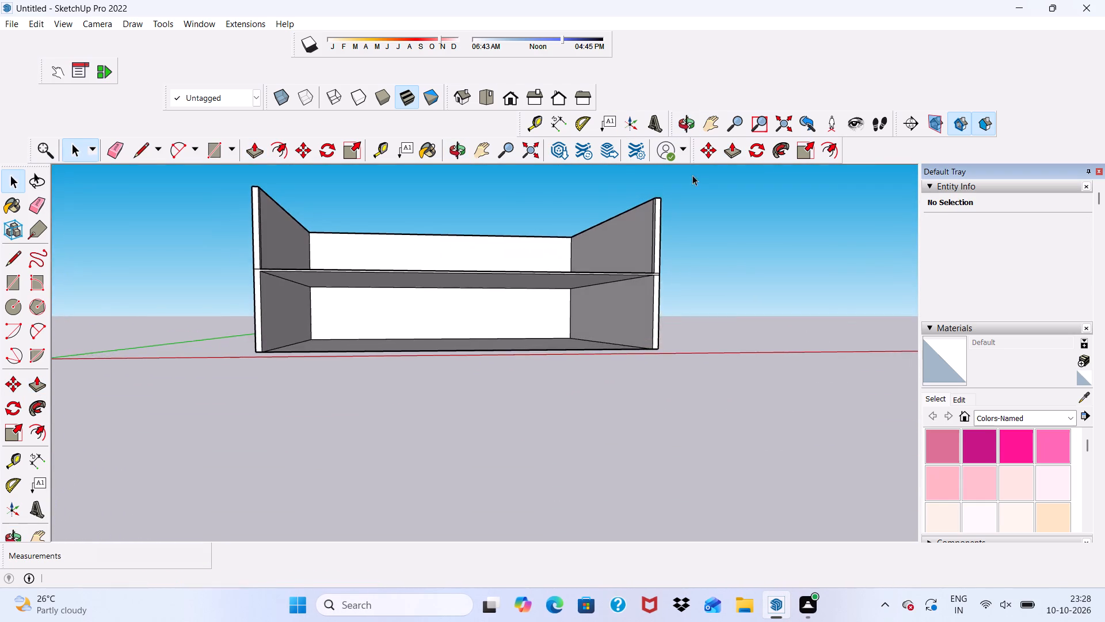
scroll(573, 244, up, 6)
scroll(765, 256, down, 1)
scroll(687, 268, down, 4)
middle_drag(536, 286, 533, 311)
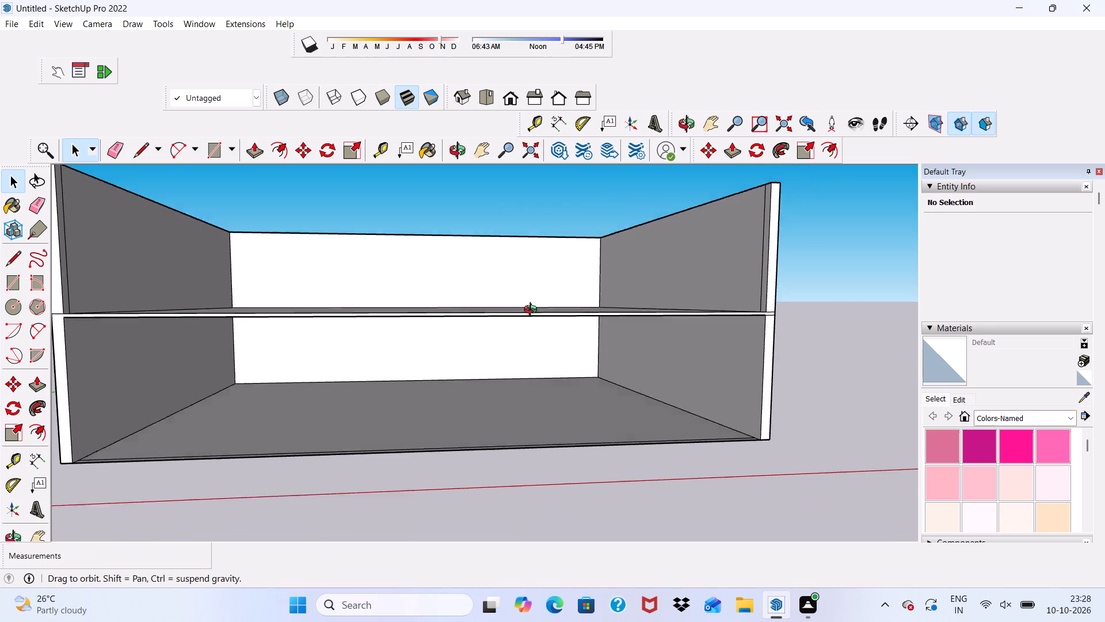
middle_drag(533, 311, 584, 389)
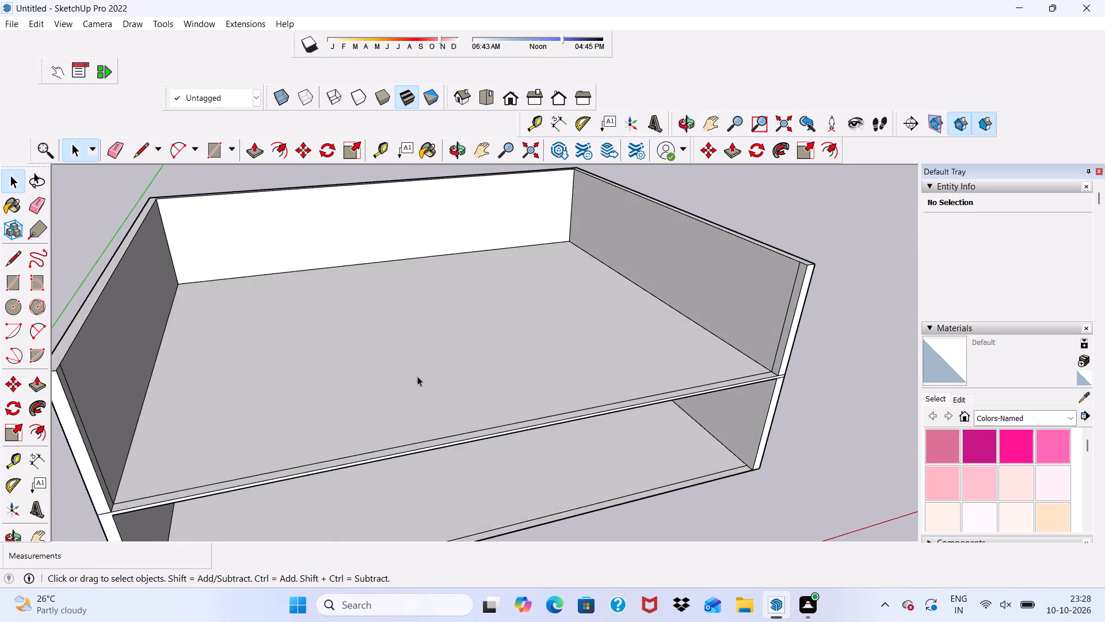
scroll(384, 317, up, 1)
scroll(383, 325, down, 10)
scroll(467, 398, up, 4)
scroll(403, 351, up, 5)
scroll(407, 362, down, 5)
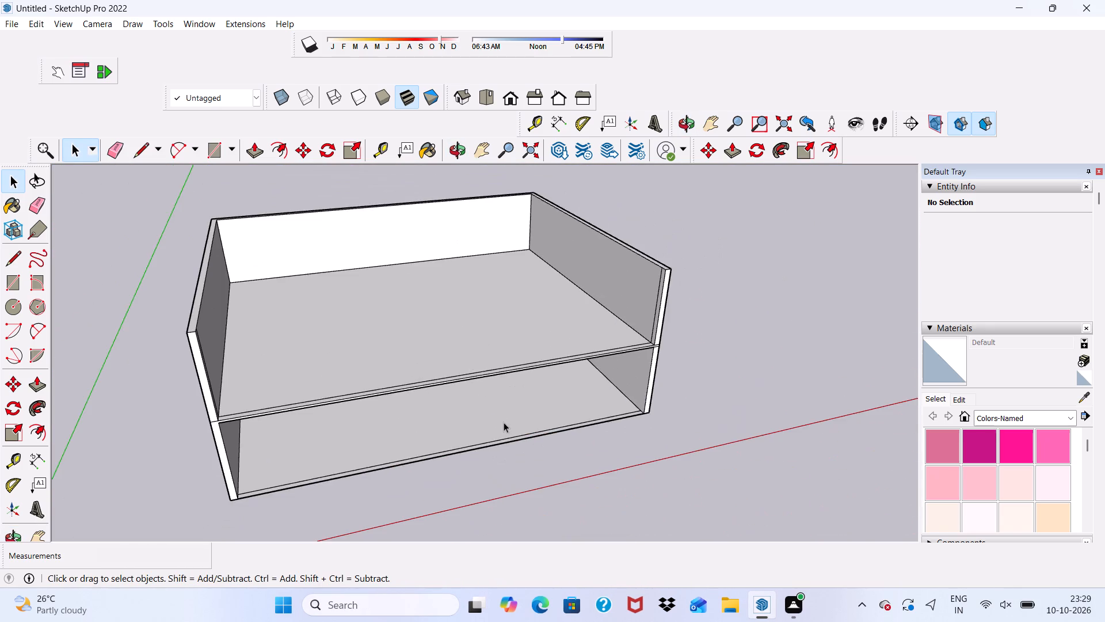
middle_drag(504, 422, 447, 294)
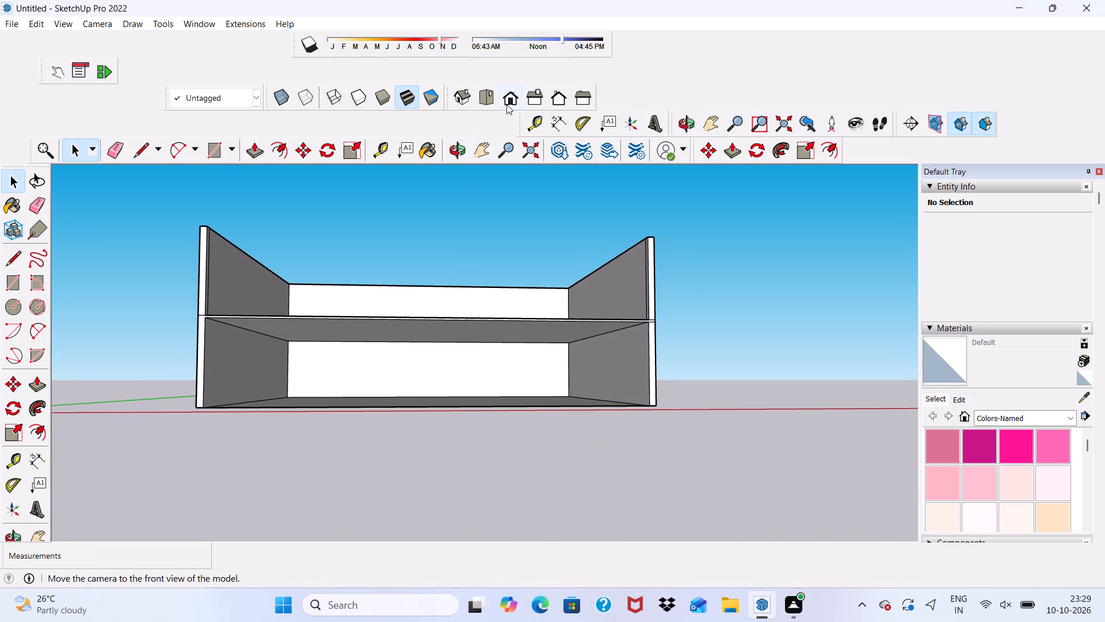
click(512, 100)
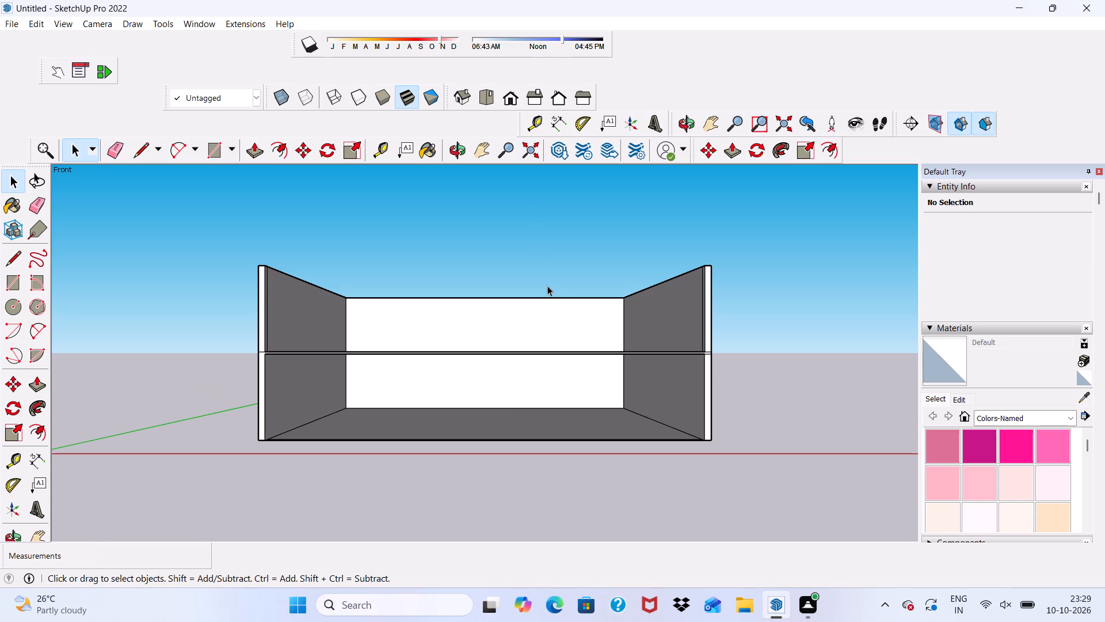
key(space)
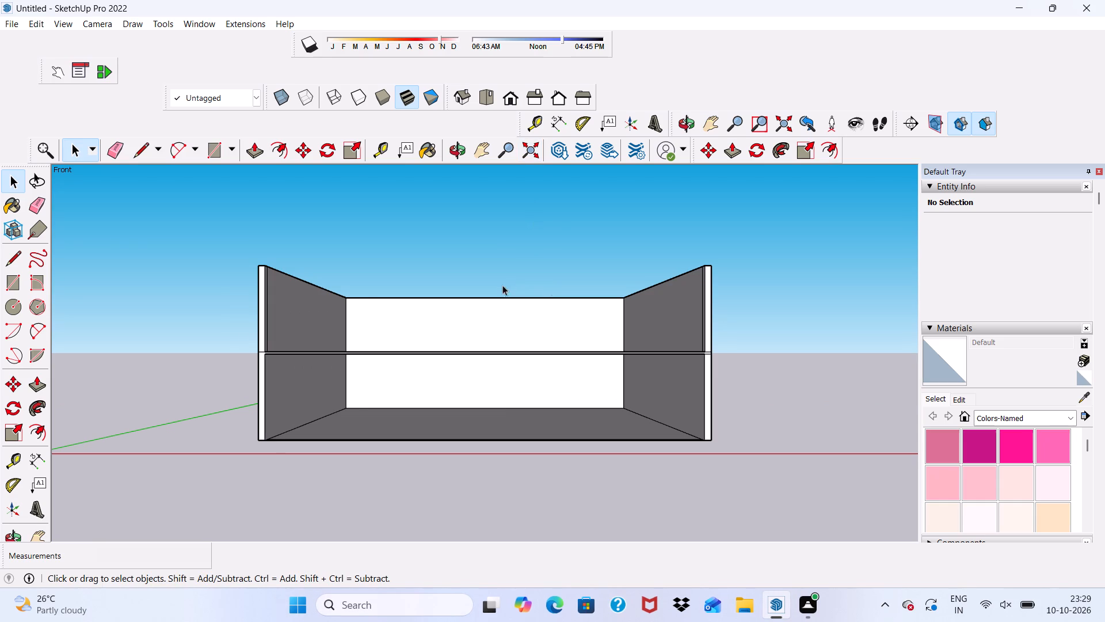
scroll(503, 309, down, 5)
middle_drag(506, 328, 520, 424)
scroll(516, 346, up, 1)
scroll(426, 290, up, 2)
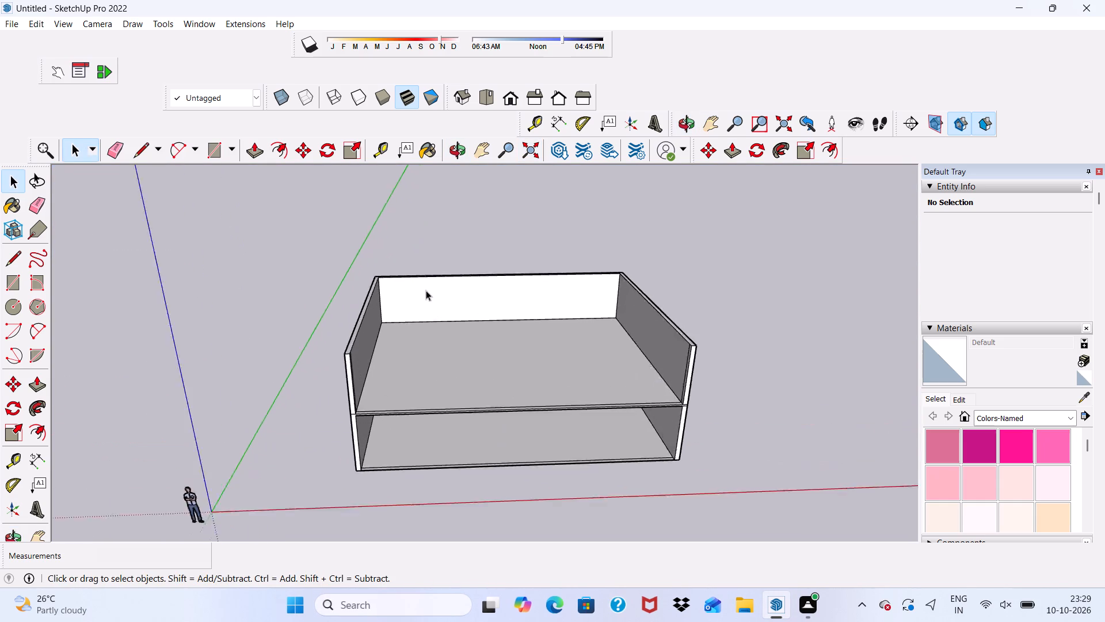
scroll(426, 290, up, 3)
scroll(384, 312, down, 4)
Erase the horizontal slab seam lines across the outer face of the side wall nearest the origin.
middle_drag(428, 369, 531, 271)
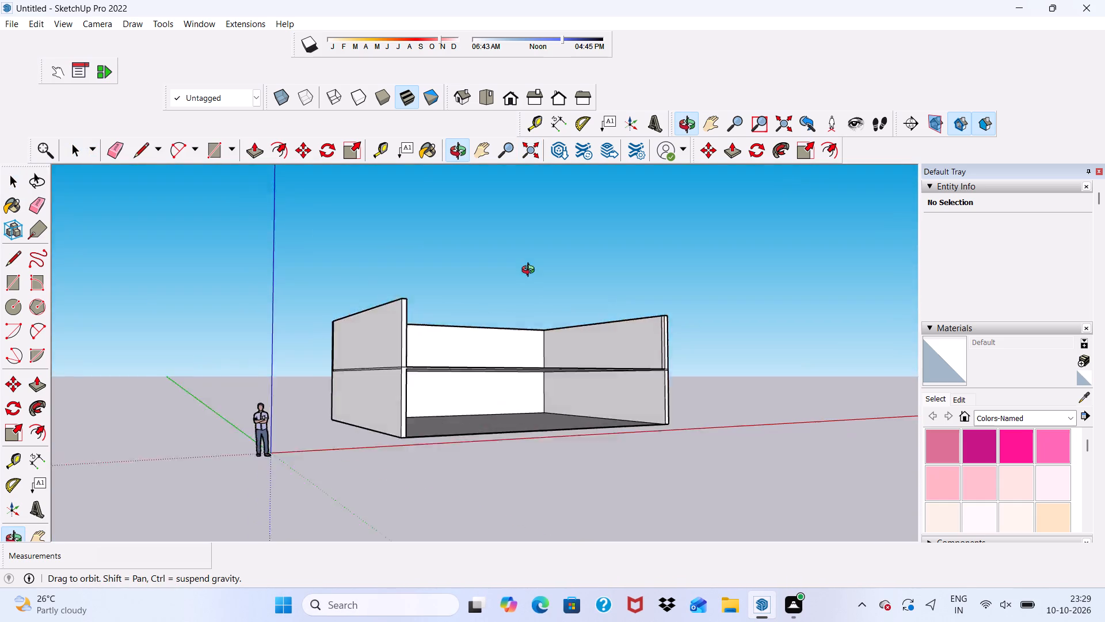
middle_drag(531, 271, 638, 309)
scroll(498, 402, up, 10)
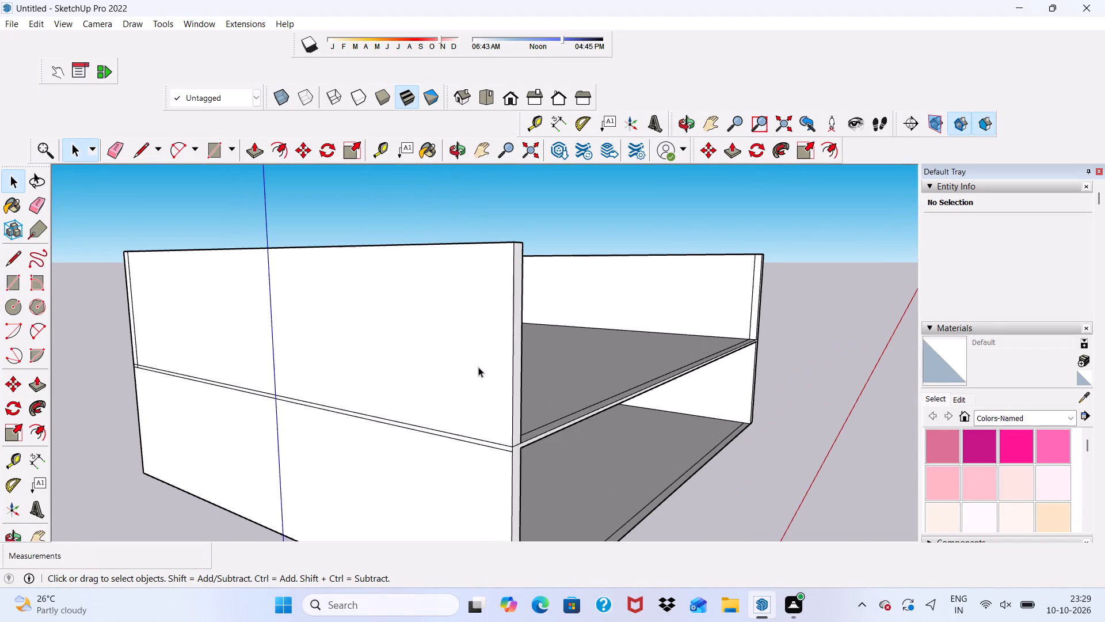
click(120, 143)
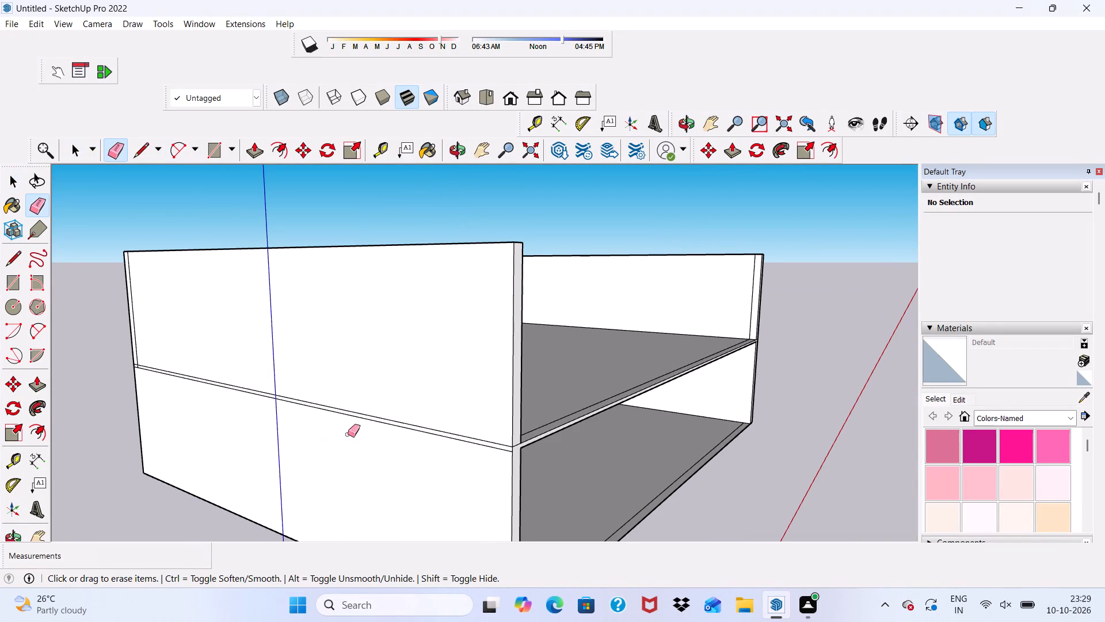
drag(360, 407, 361, 432)
scroll(386, 403, down, 5)
scroll(449, 445, up, 5)
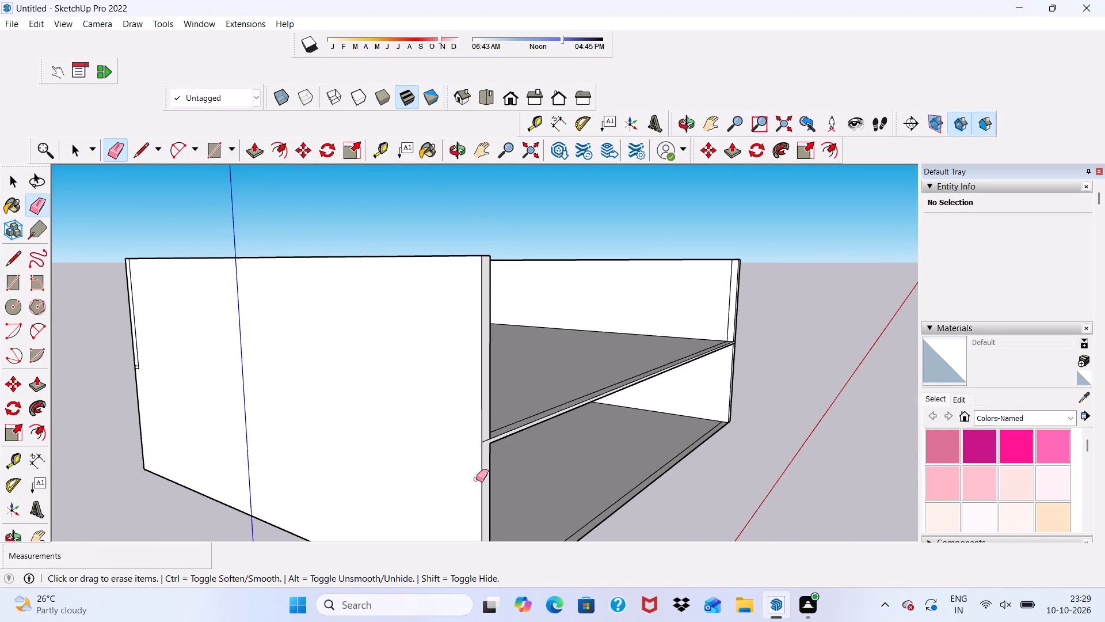
Erase the leftover vertical line and short stubs beside the rear corner of the same side wall's outer face.
scroll(488, 473, up, 7)
scroll(473, 427, down, 12)
scroll(190, 330, up, 3)
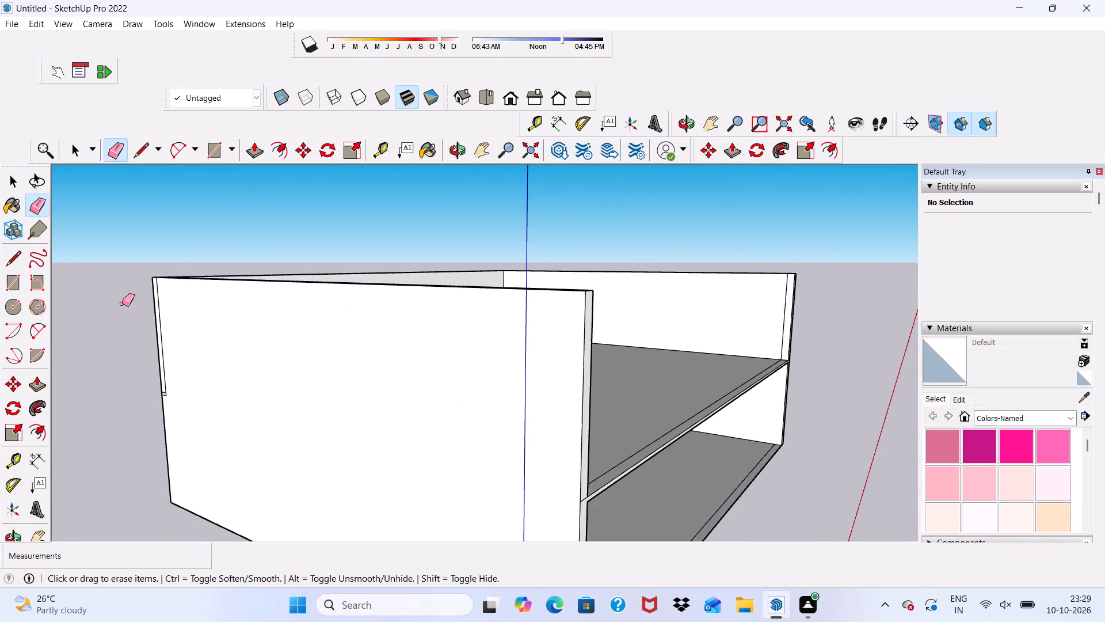
scroll(122, 304, up, 10)
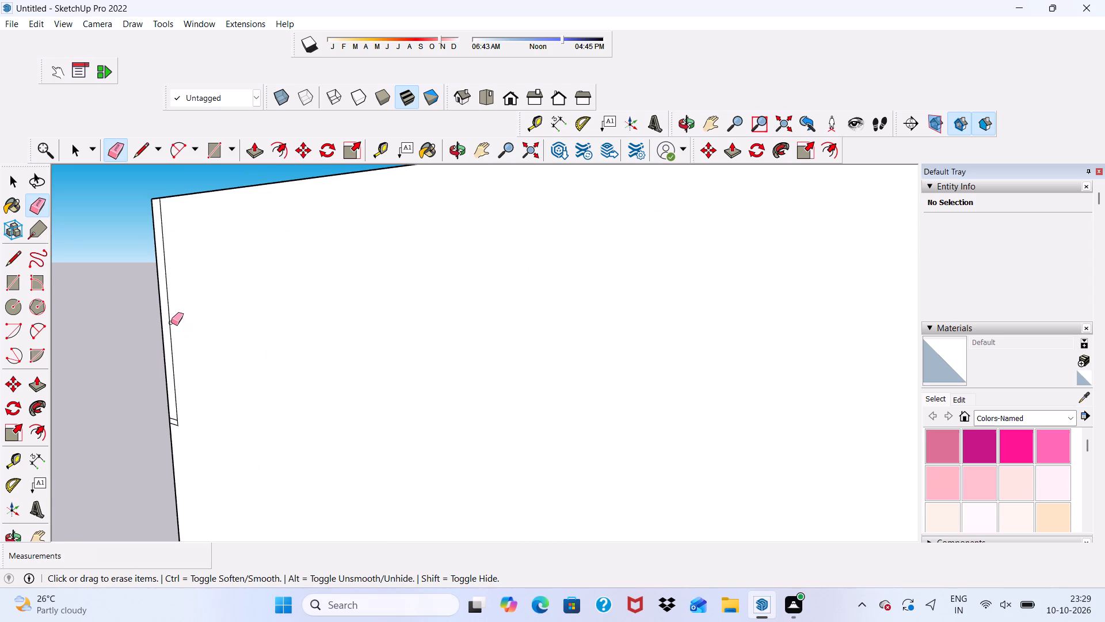
double_click(171, 323)
drag(178, 419, 176, 426)
drag(176, 426, 177, 433)
click(181, 427)
click(181, 428)
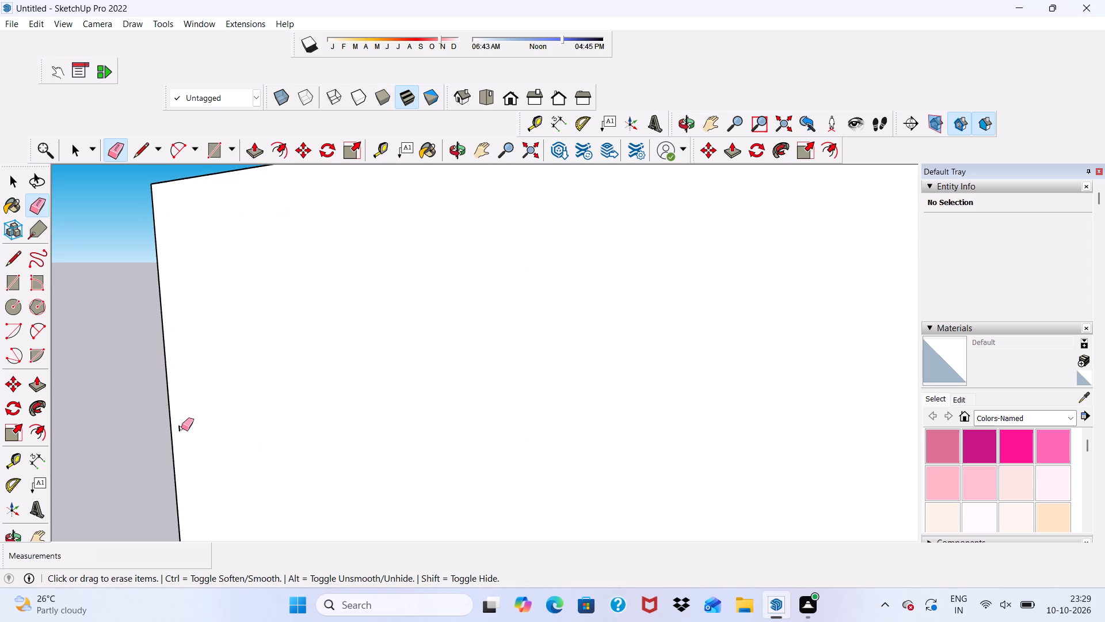
click(181, 428)
Erase the horizontal slab seam lines across the outer face of the opposite side wall.
scroll(188, 409, down, 6)
scroll(154, 369, down, 10)
middle_drag(317, 447, 163, 442)
scroll(562, 411, up, 4)
middle_drag(581, 384, 463, 389)
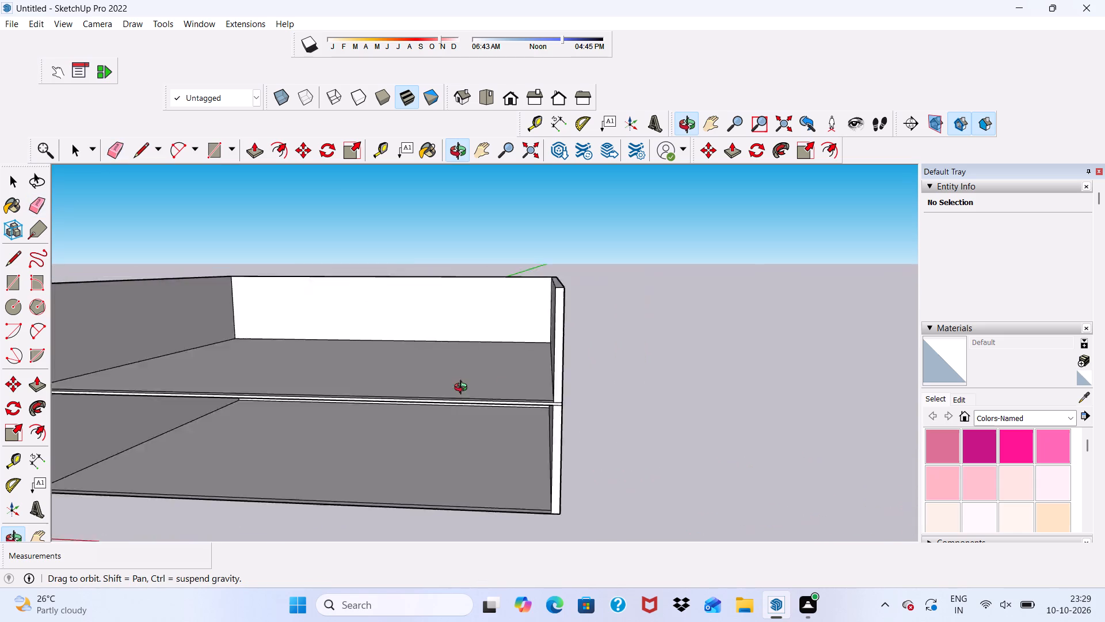
middle_drag(463, 389, 252, 389)
scroll(447, 399, up, 3)
drag(441, 379, 439, 394)
drag(439, 373, 439, 381)
key(space)
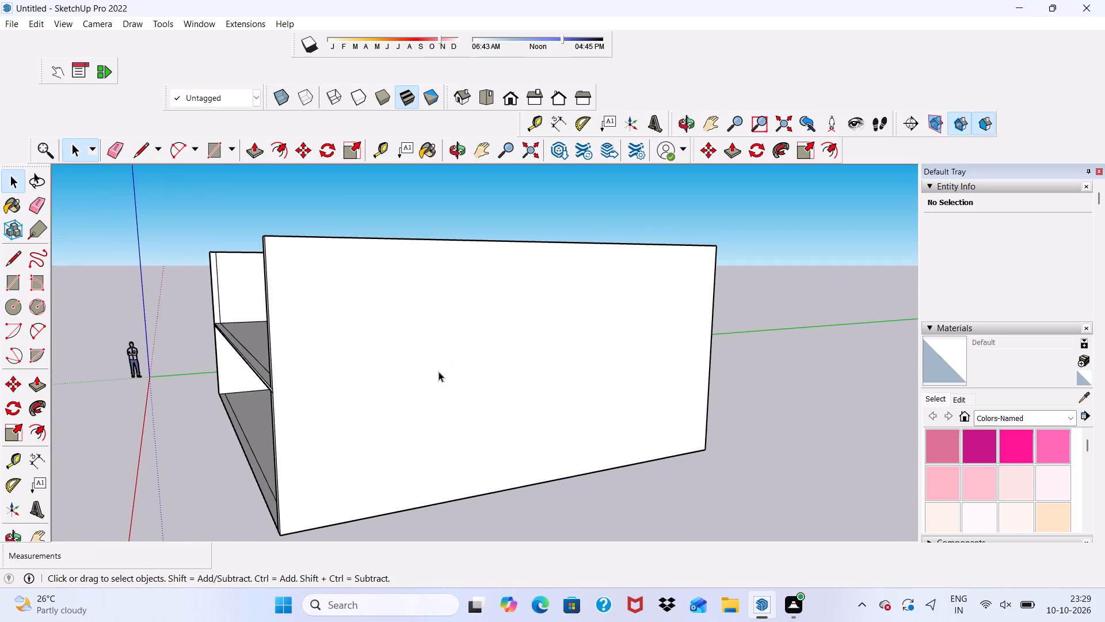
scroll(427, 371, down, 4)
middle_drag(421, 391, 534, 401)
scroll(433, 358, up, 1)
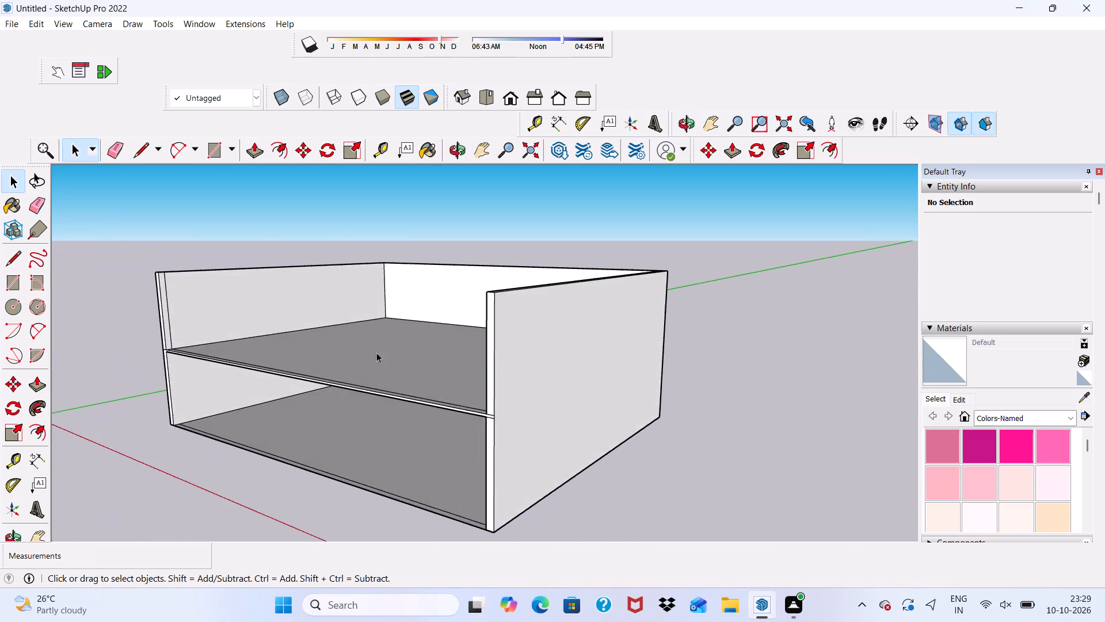
Draw a rectangle across the upper storey's wall tops, from the outer rear corner nearest the origin to the diagonally opposite front corner.
scroll(376, 352, up, 1)
scroll(369, 352, down, 6)
middle_drag(375, 377, 498, 391)
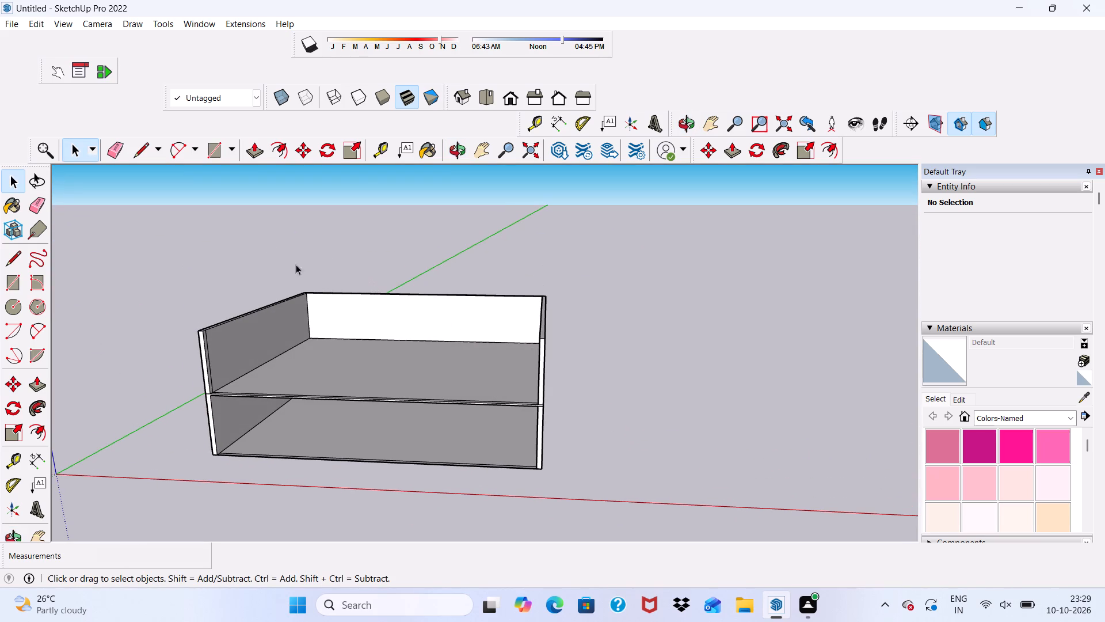
click(207, 157)
middle_drag(342, 275, 359, 291)
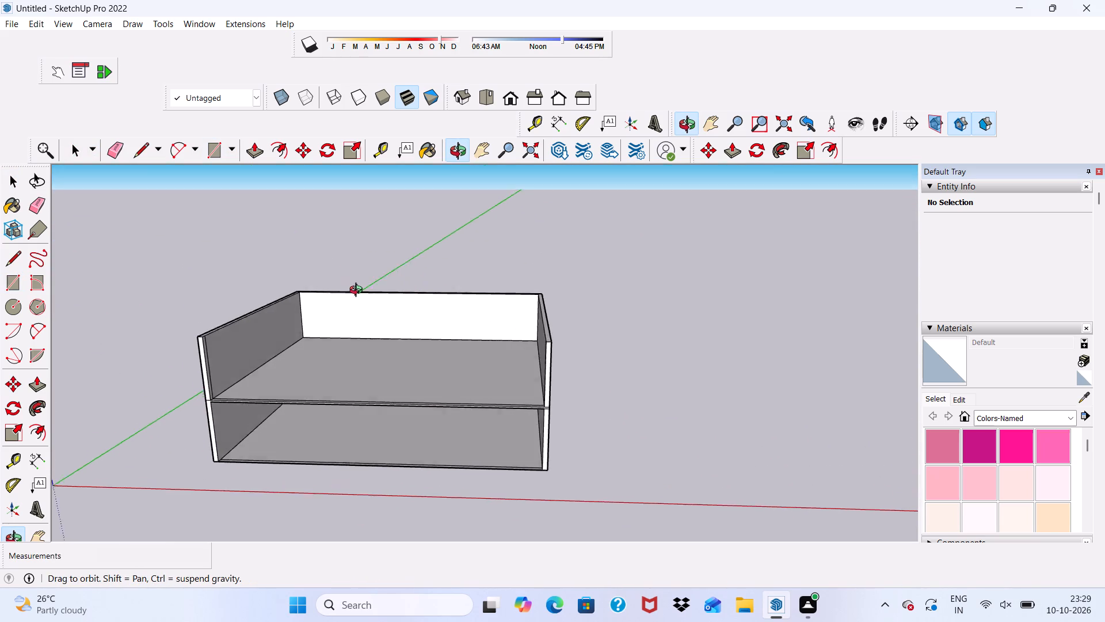
middle_drag(359, 291, 383, 407)
scroll(296, 290, up, 4)
scroll(252, 242, up, 4)
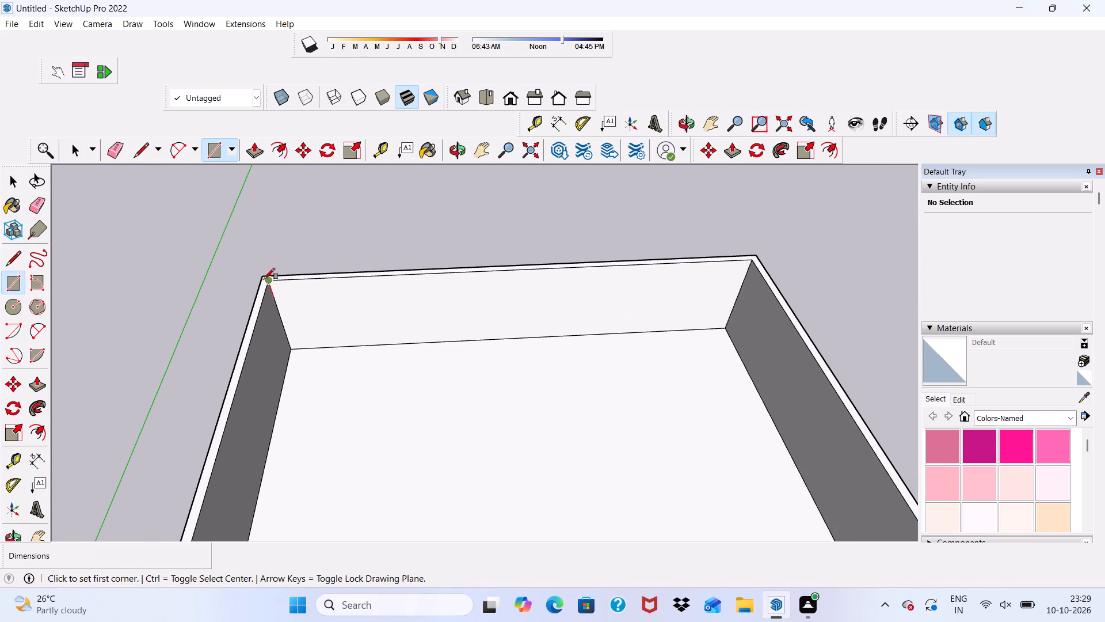
click(262, 275)
scroll(345, 253, down, 2)
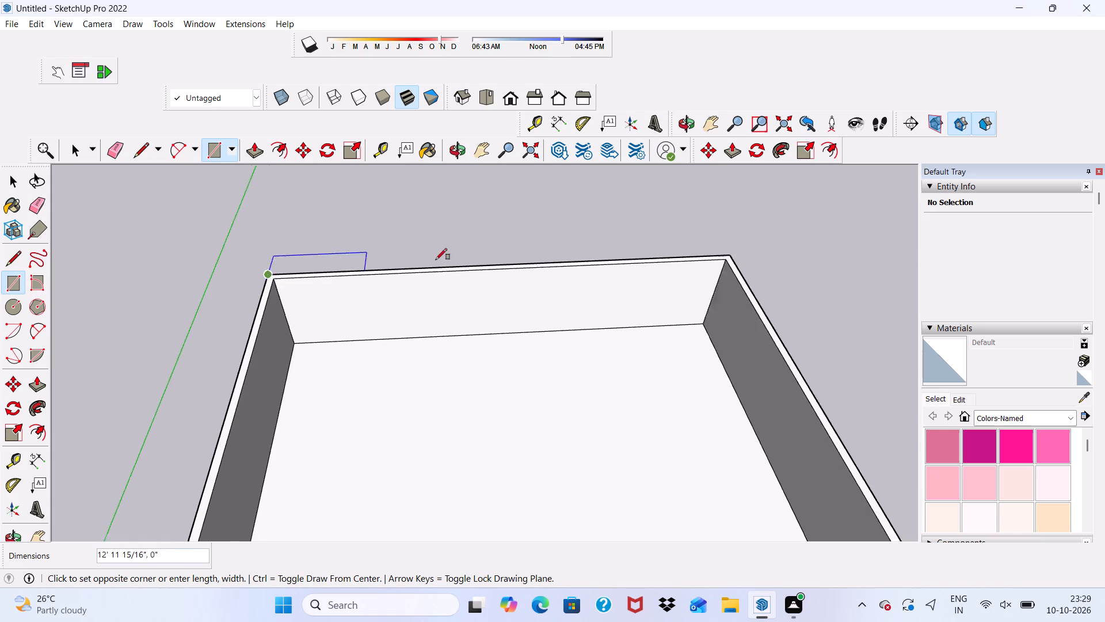
scroll(436, 260, down, 2)
scroll(521, 194, down, 4)
scroll(611, 231, down, 3)
scroll(694, 377, up, 3)
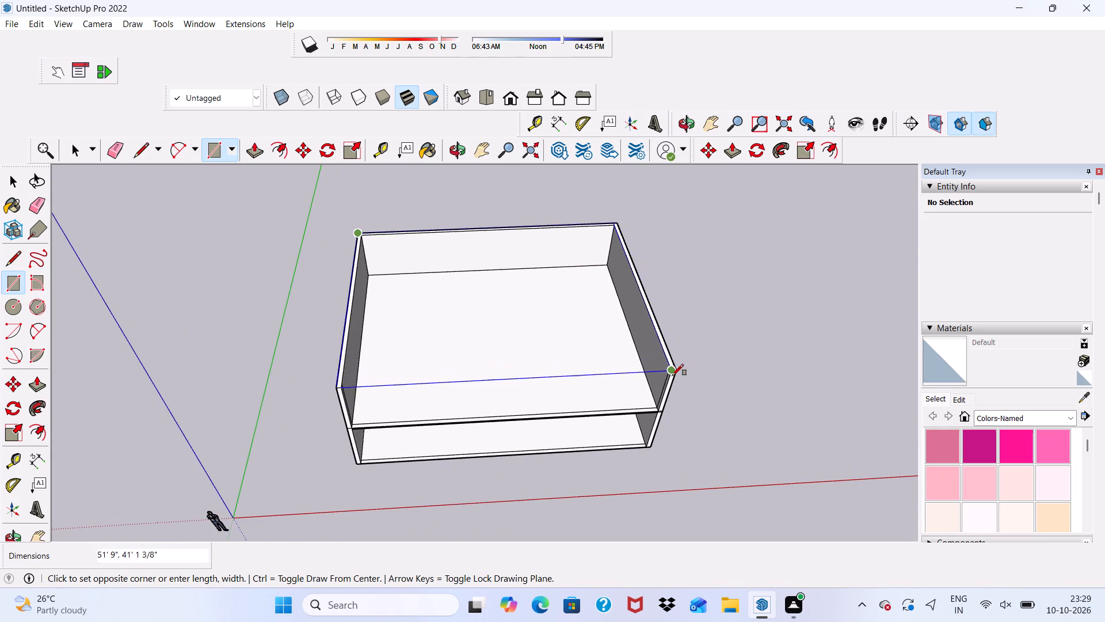
scroll(672, 376, up, 8)
scroll(679, 365, down, 5)
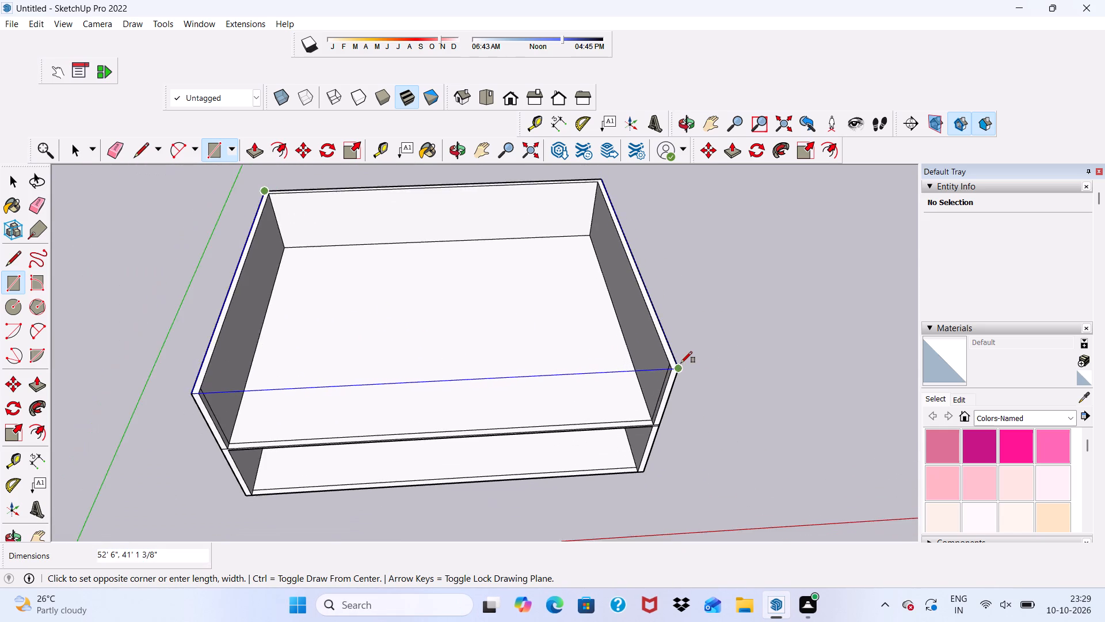
scroll(681, 363, down, 1)
scroll(681, 363, up, 1)
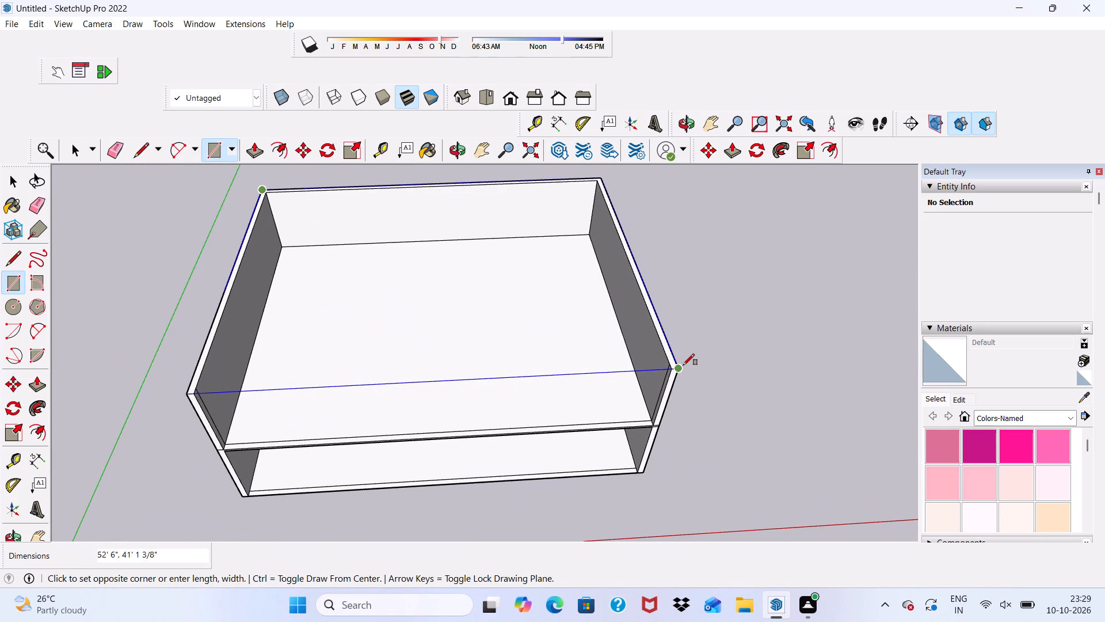
click(683, 365)
Delete the face closing the upper storey's open front.
scroll(571, 349, down, 4)
middle_drag(571, 369, 546, 242)
key(space)
scroll(490, 292, up, 4)
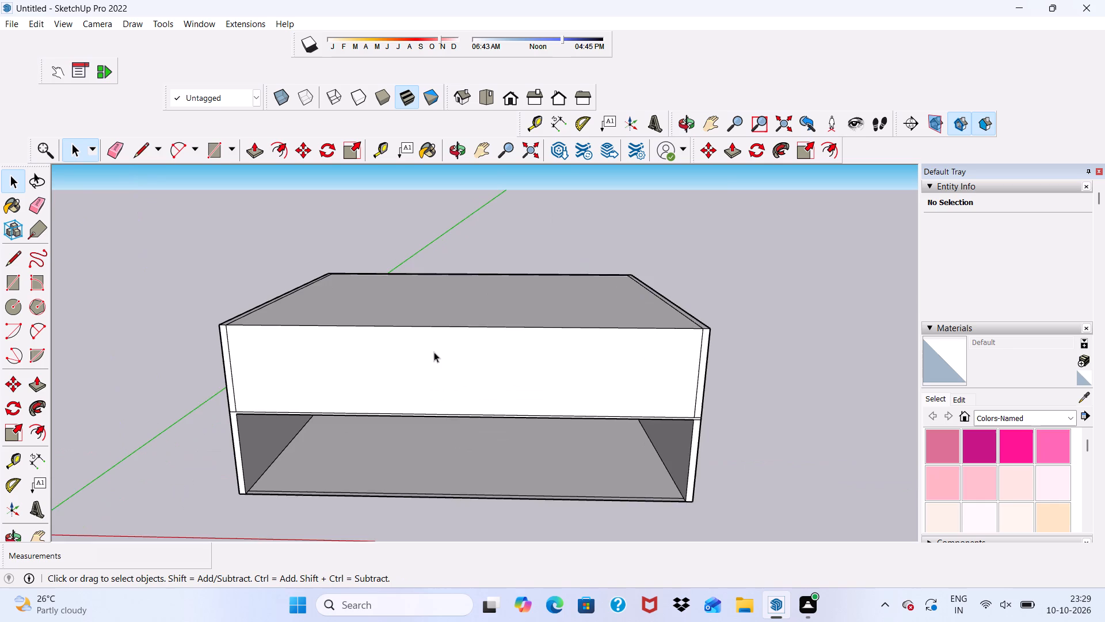
click(434, 352)
key(Delete)
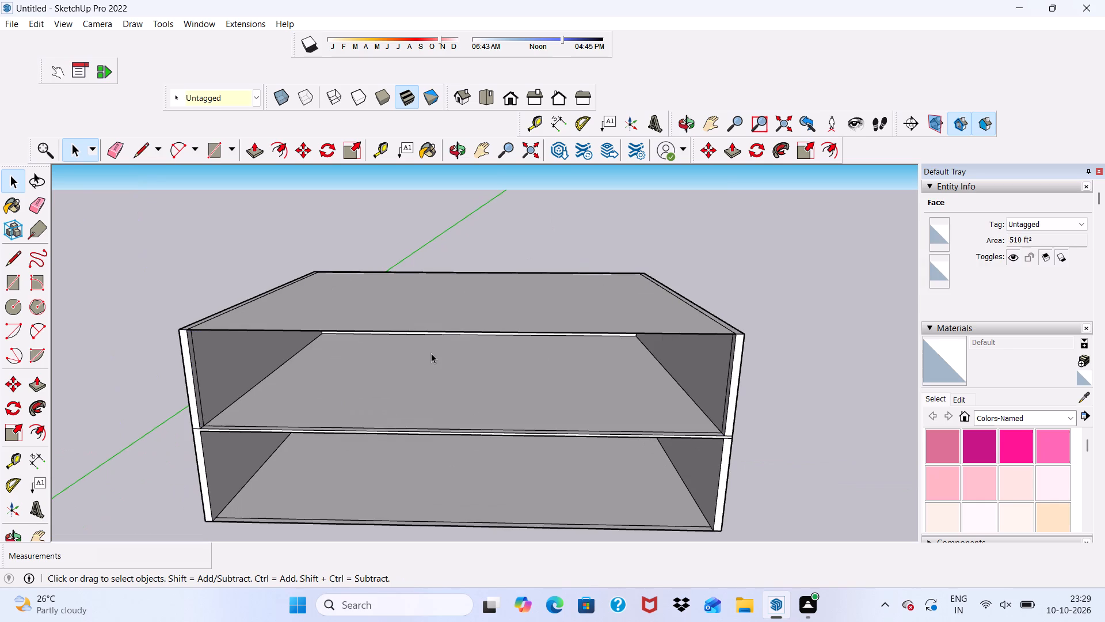
Push/Pull the roof face inside the wall outlines upward by 3".
scroll(415, 346, down, 5)
middle_drag(425, 386, 440, 321)
scroll(441, 322, up, 5)
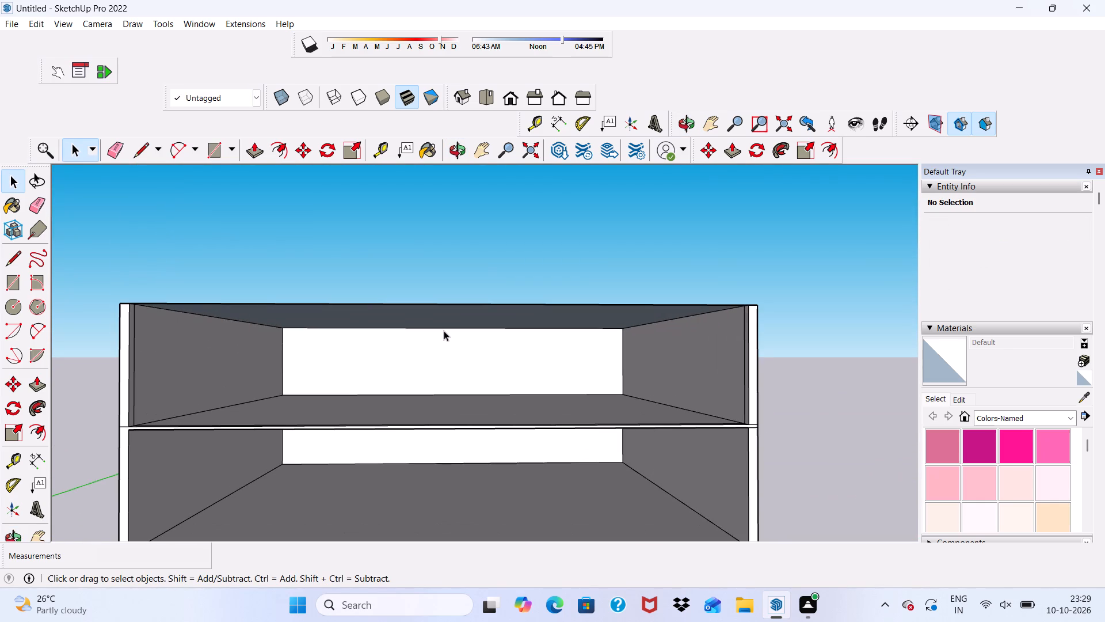
scroll(460, 354, down, 2)
scroll(581, 418, down, 3)
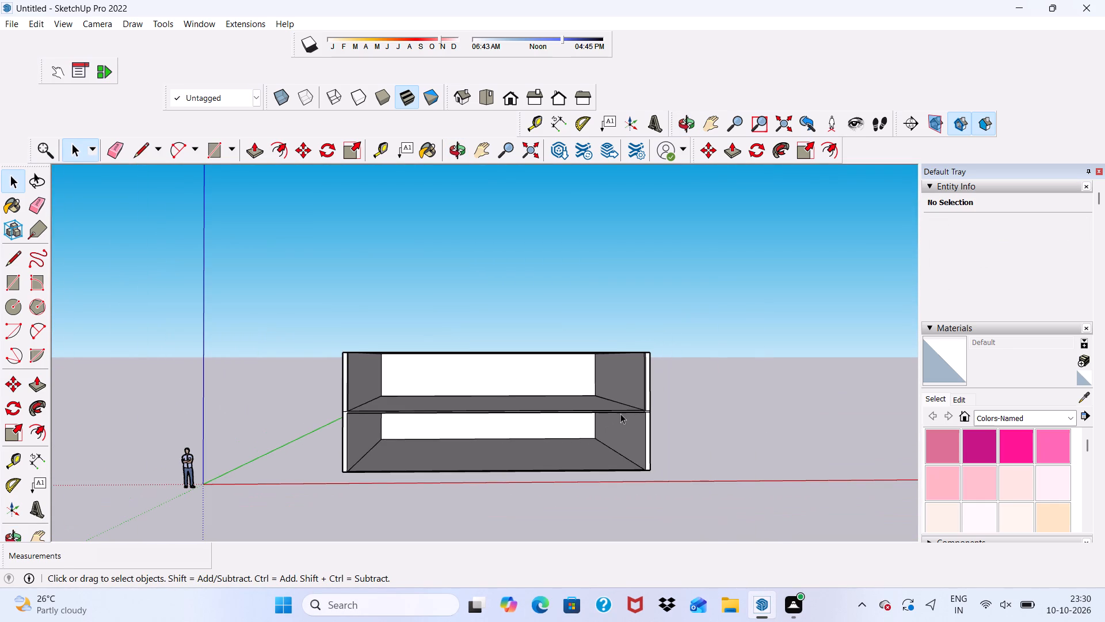
middle_drag(480, 377, 484, 533)
scroll(399, 407, up, 2)
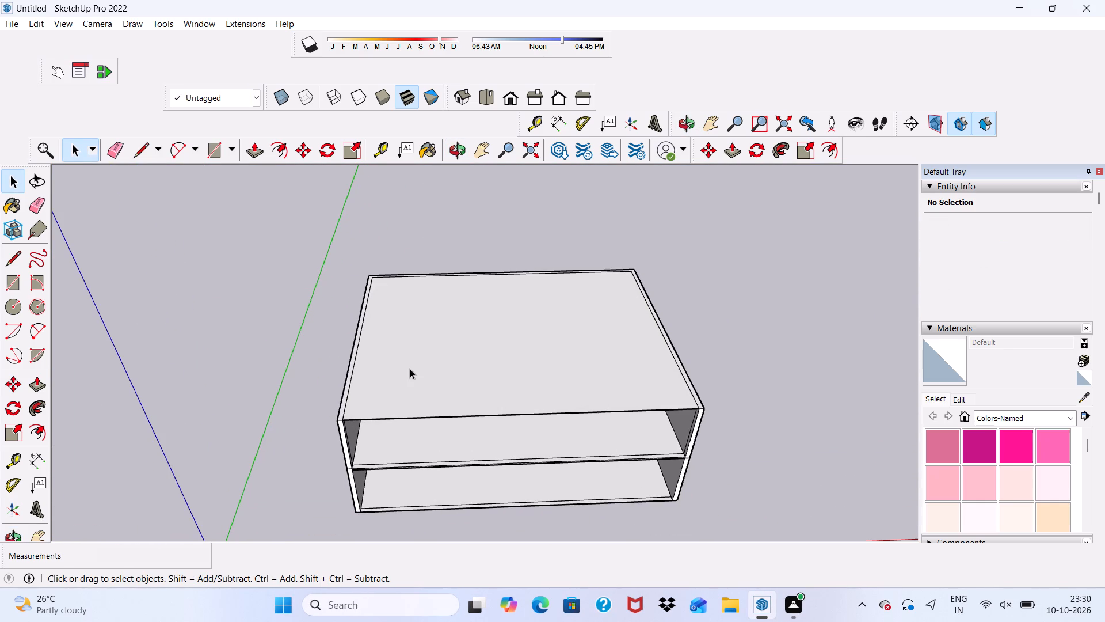
click(410, 369)
click(249, 148)
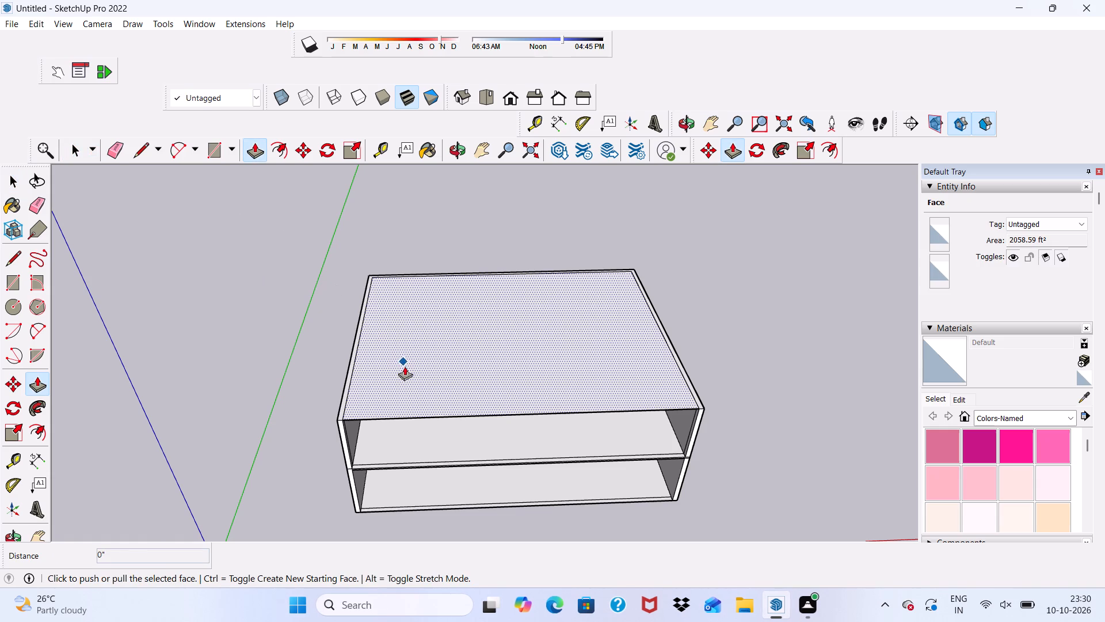
click(408, 374)
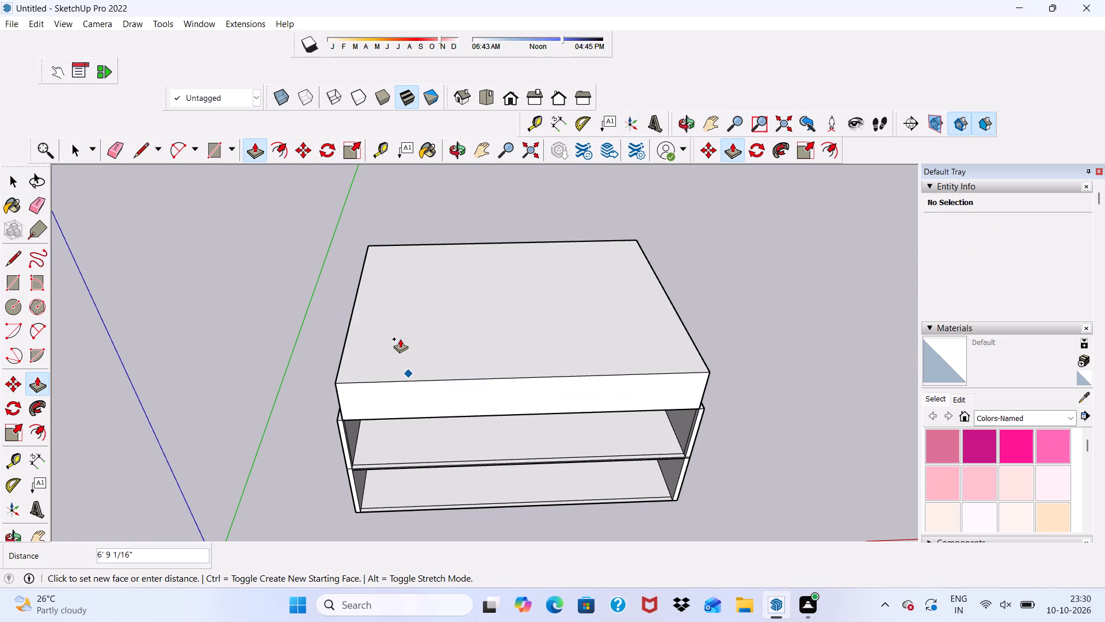
key(3)
key(shift+quotedbl)
key(Return)
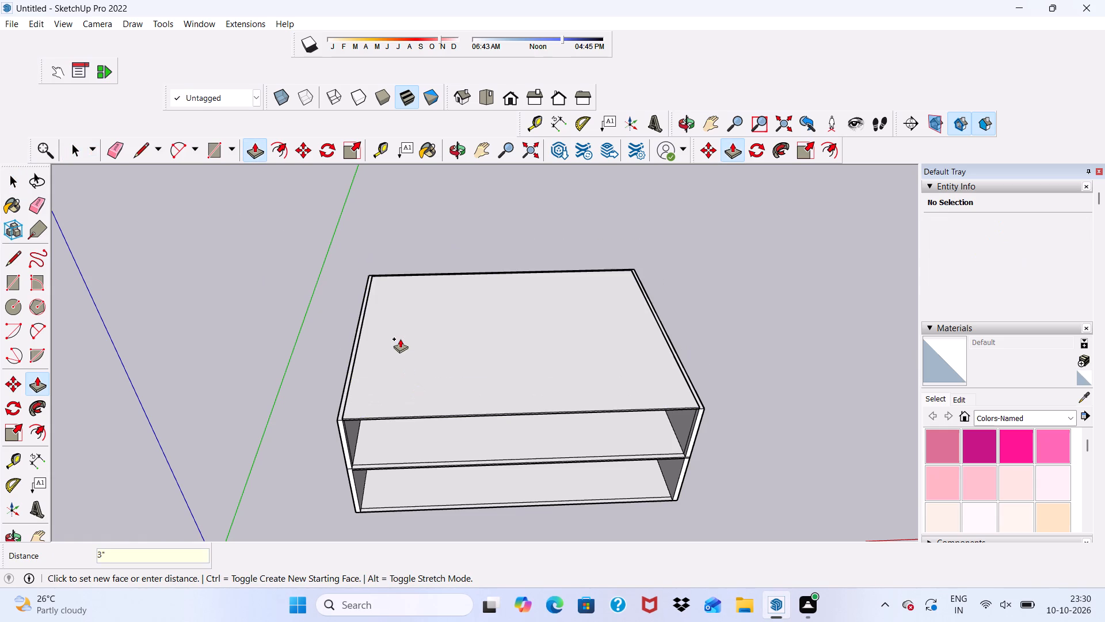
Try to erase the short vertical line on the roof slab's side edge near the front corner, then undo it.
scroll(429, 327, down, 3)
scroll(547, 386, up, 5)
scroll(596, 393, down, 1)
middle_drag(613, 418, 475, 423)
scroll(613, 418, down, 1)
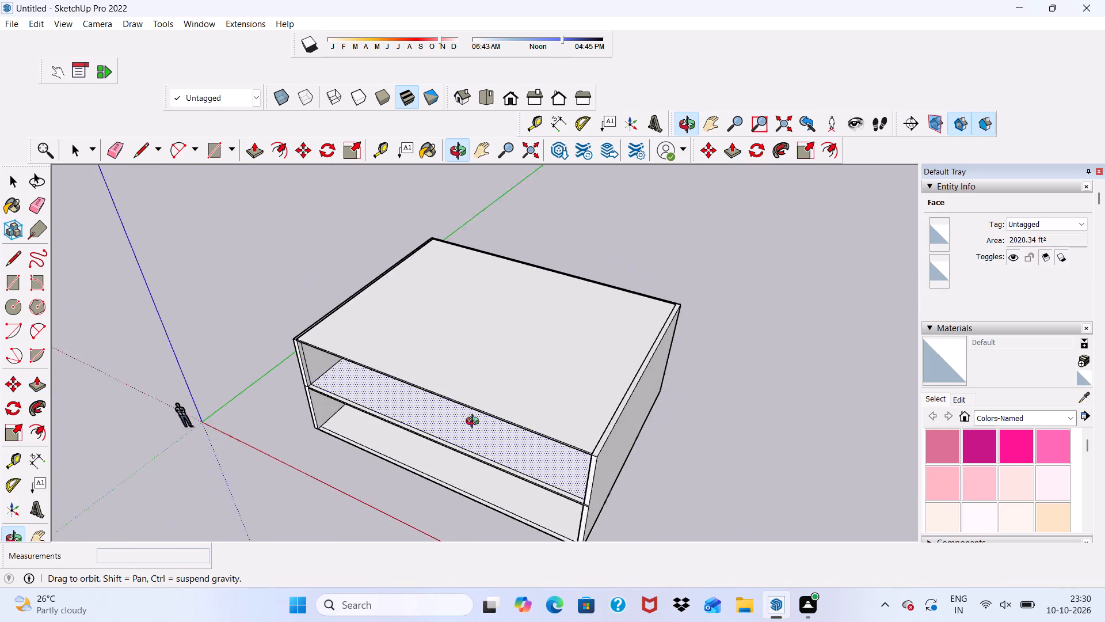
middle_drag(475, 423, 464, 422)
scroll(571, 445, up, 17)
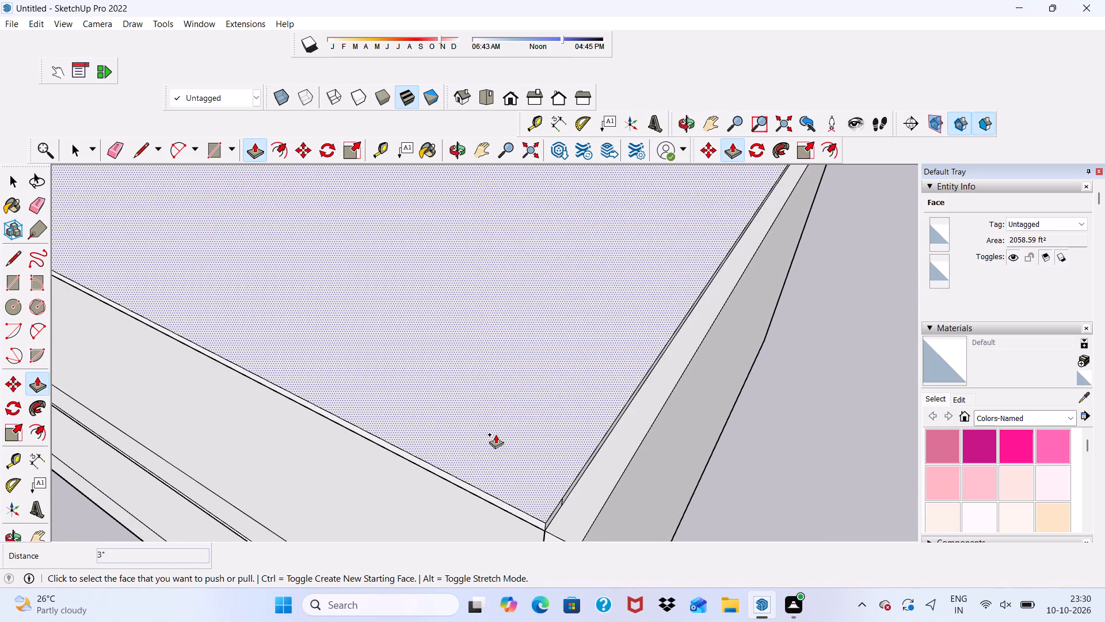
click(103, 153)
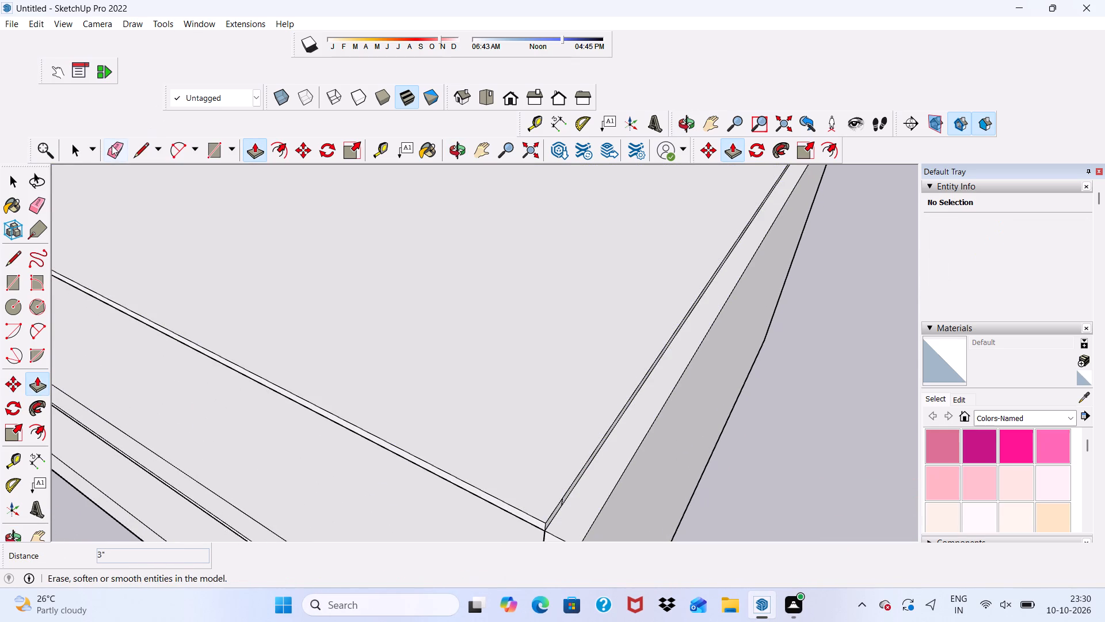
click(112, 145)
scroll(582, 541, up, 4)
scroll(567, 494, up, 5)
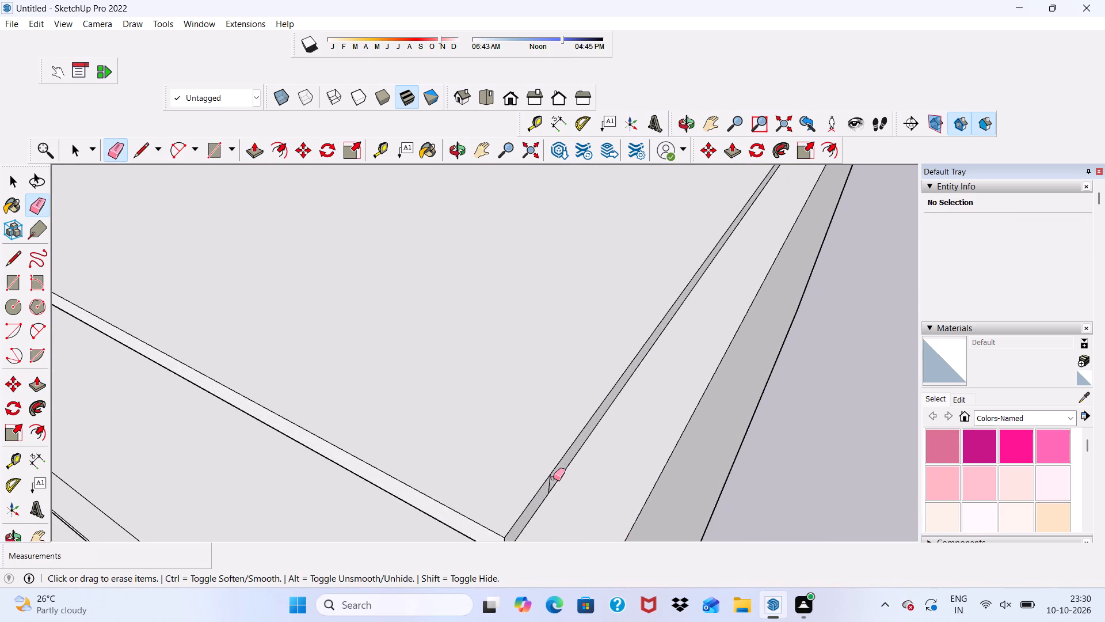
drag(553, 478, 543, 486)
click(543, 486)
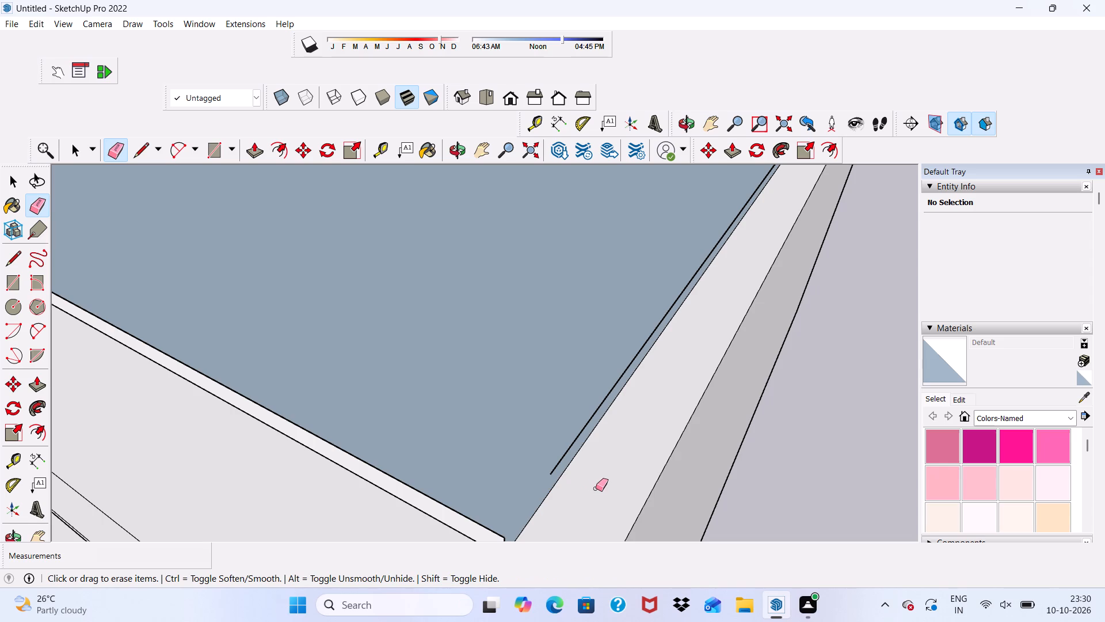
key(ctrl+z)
Erase the short vertical line on the roof slab's side edge near the front corner.
scroll(579, 495, up, 5)
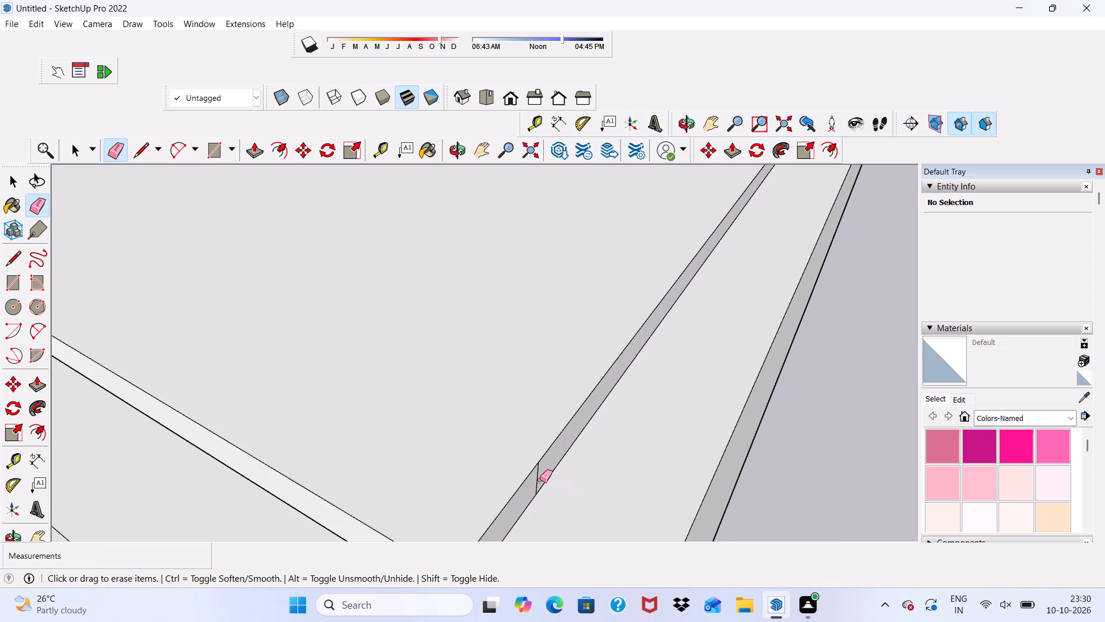
click(540, 480)
click(539, 481)
drag(536, 481, 538, 476)
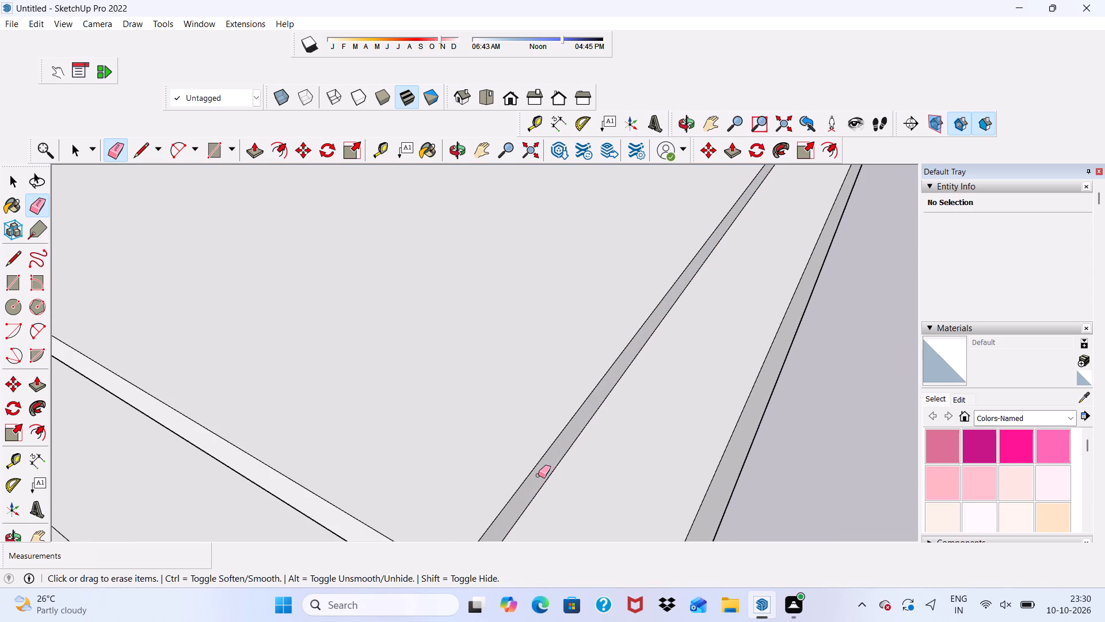
Push/Pull the roof slab's narrow side face outward 9", flush with the outer face of the side wall farthest from the origin.
key(space)
click(538, 466)
click(542, 480)
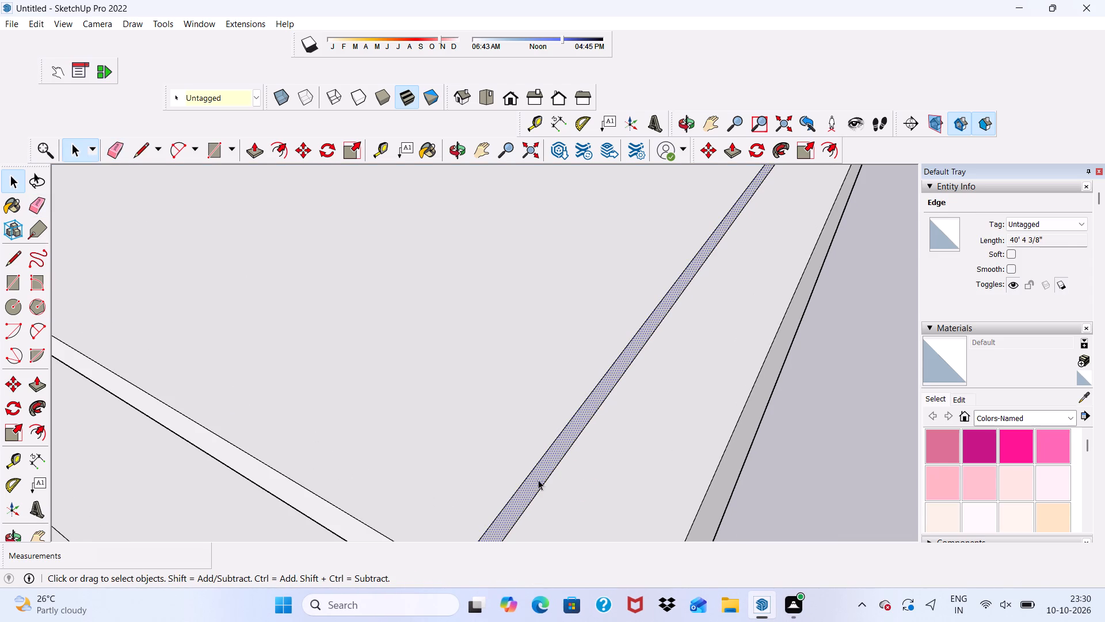
click(254, 146)
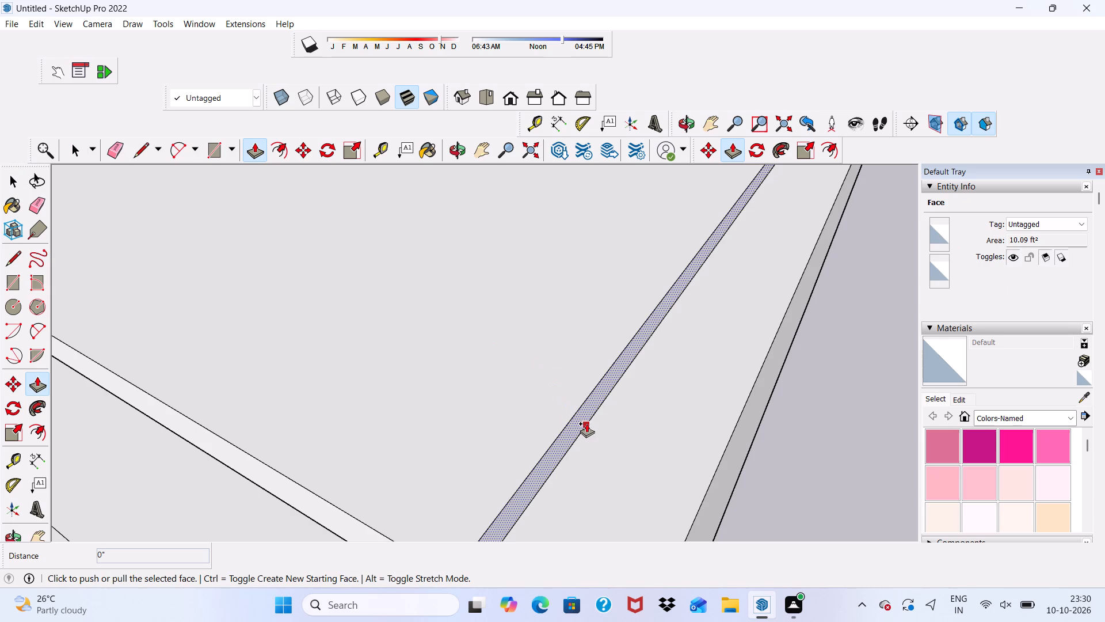
click(581, 420)
scroll(624, 367, down, 4)
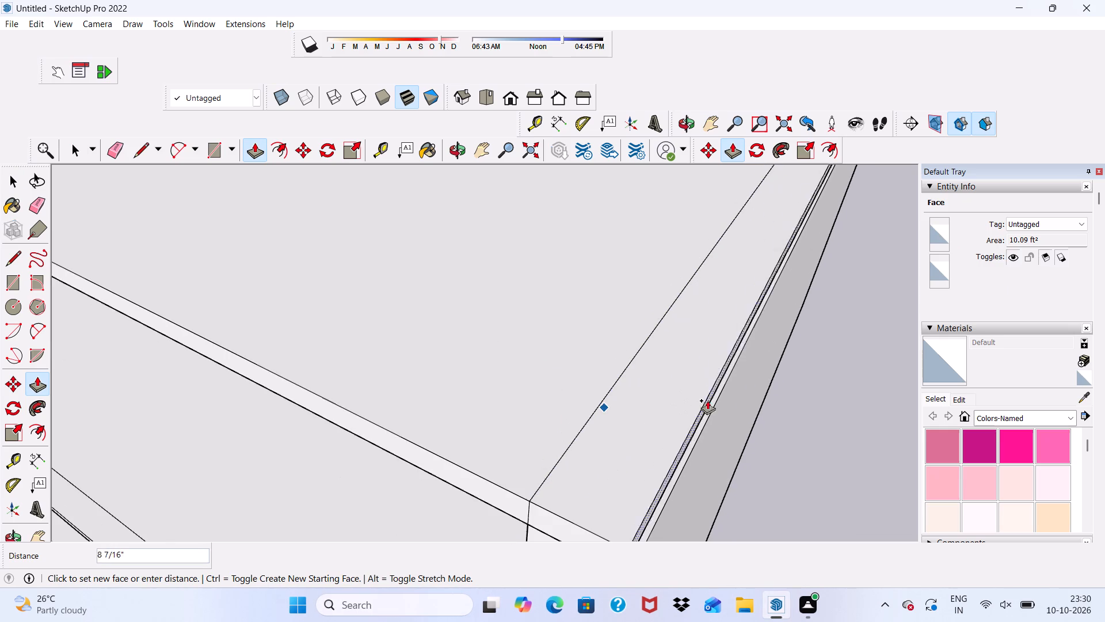
scroll(725, 423, down, 1)
middle_drag(724, 422, 608, 155)
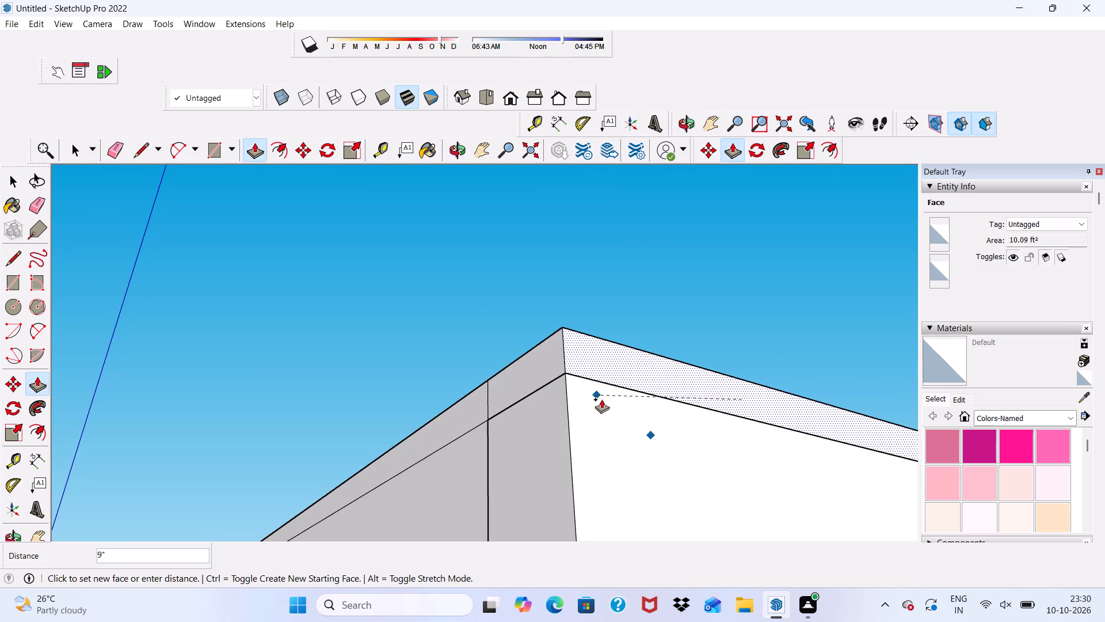
click(603, 401)
Erase the short vertical line on the roof slab's rear edge beside the corner with the extended side.
scroll(477, 295, down, 9)
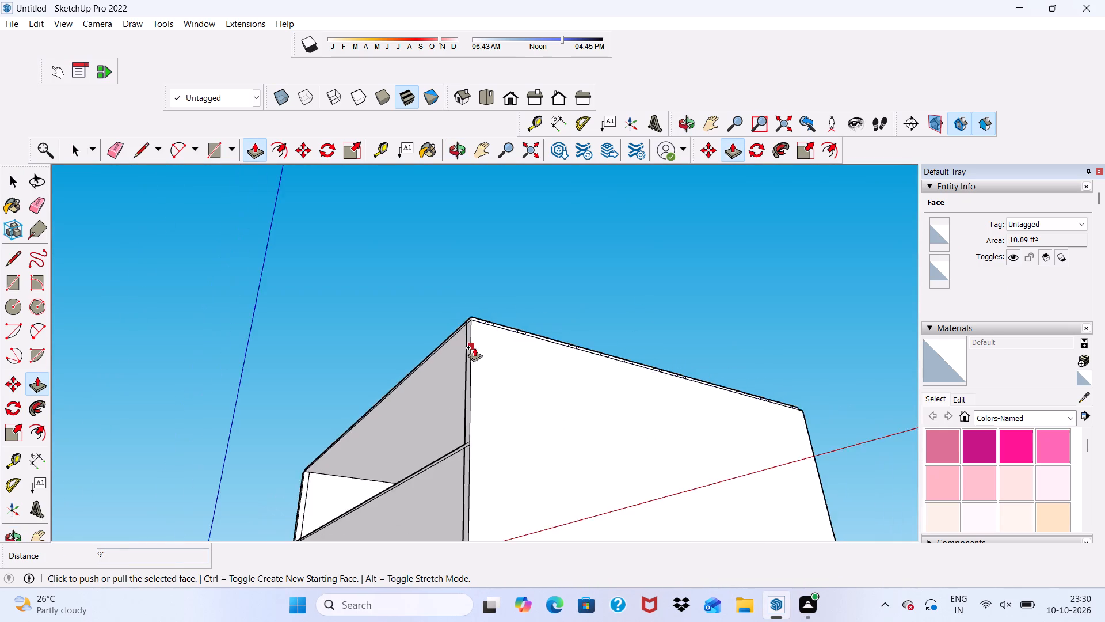
middle_drag(474, 347, 286, 474)
scroll(468, 426, up, 4)
scroll(393, 331, down, 5)
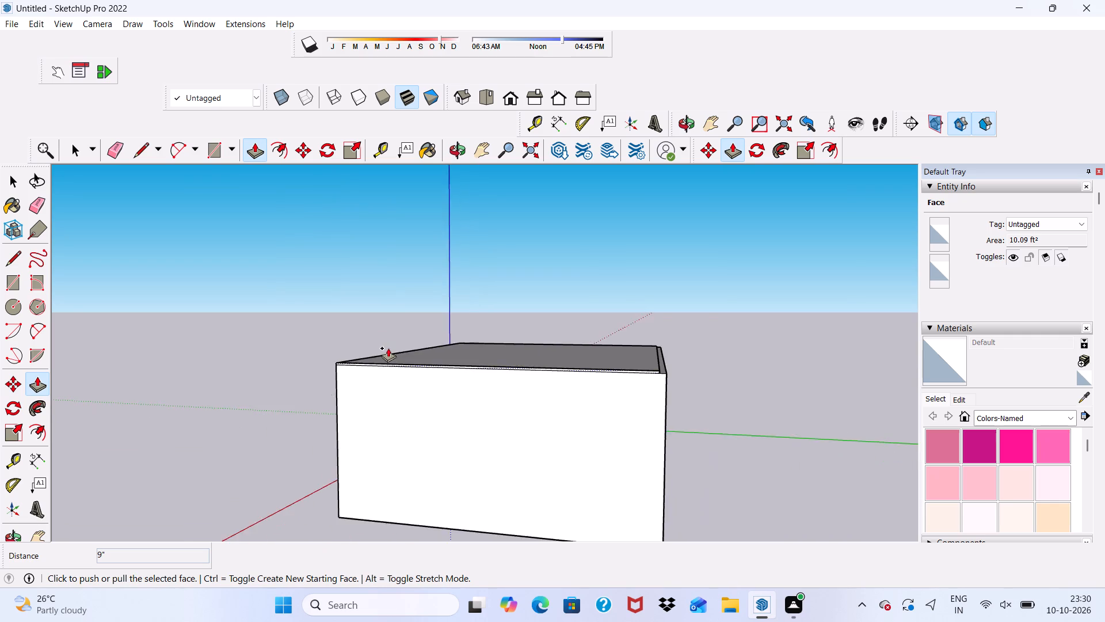
scroll(388, 348, down, 3)
scroll(737, 404, up, 14)
scroll(403, 319, down, 3)
middle_drag(398, 377, 398, 430)
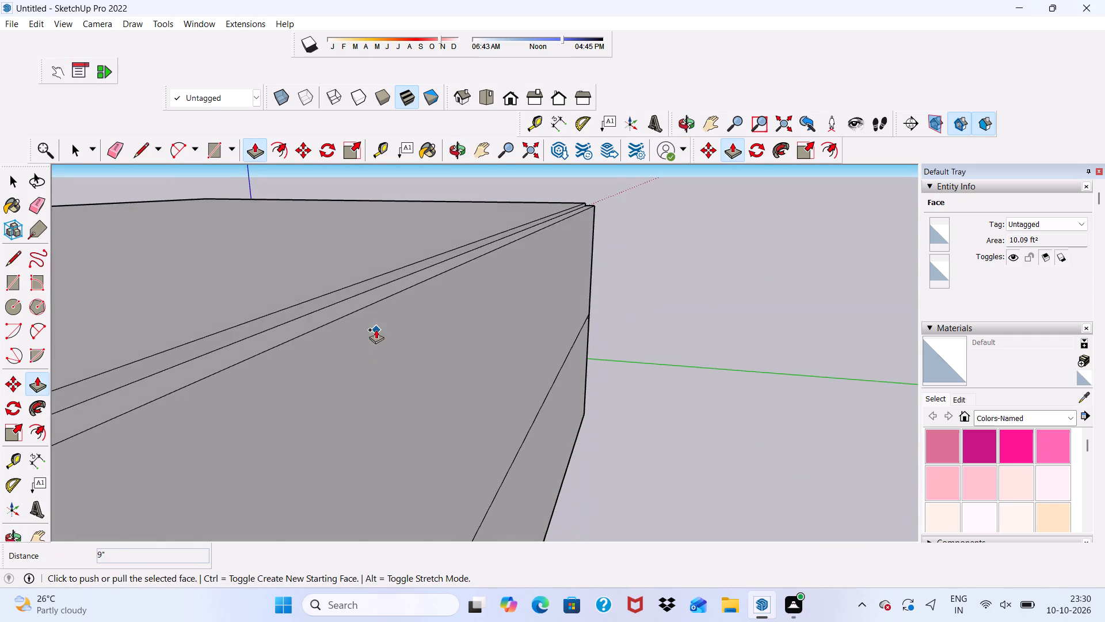
scroll(376, 329, down, 7)
scroll(373, 340, up, 7)
scroll(363, 388, left, 1)
key(space)
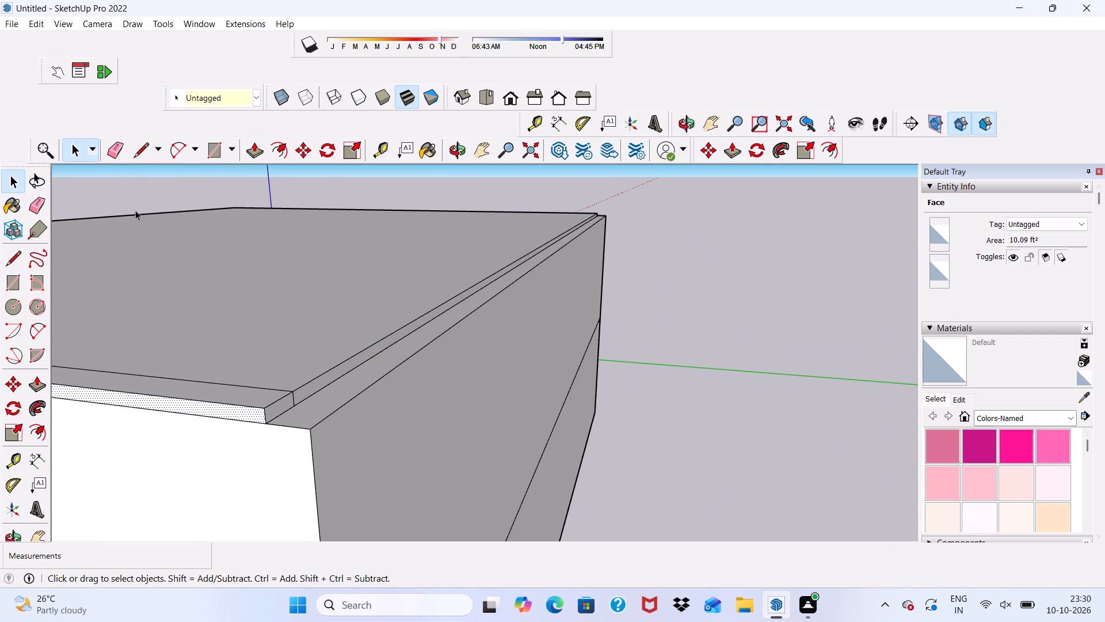
click(114, 148)
scroll(257, 408, up, 5)
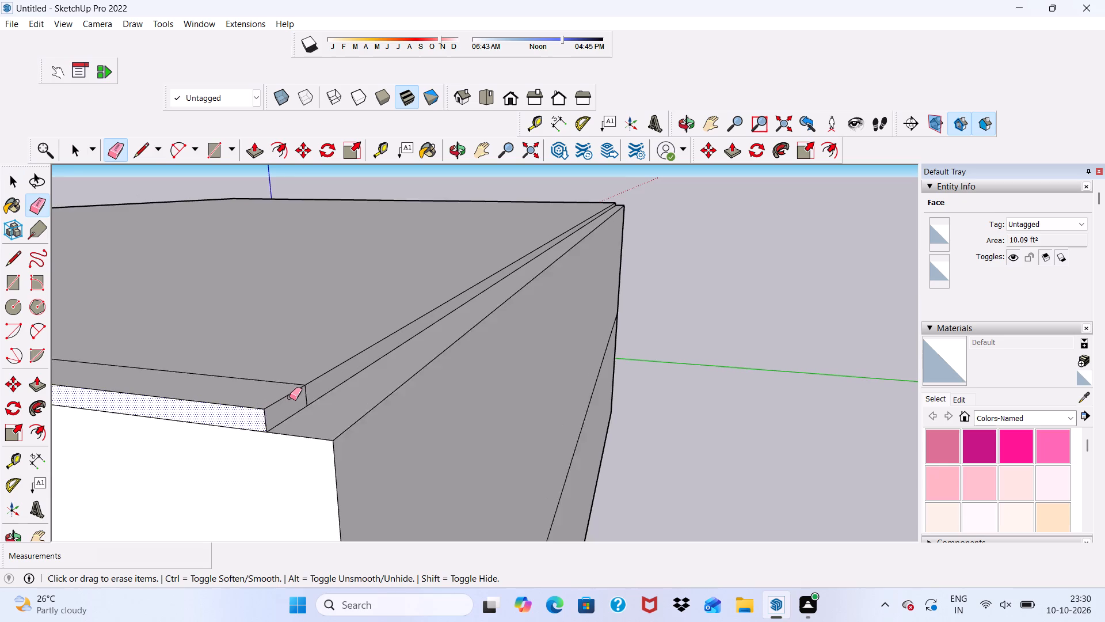
scroll(289, 397, up, 2)
drag(307, 394, 318, 382)
Push/Pull the roof slab's narrow rear face outward 9", flush with the rear wall's outer face.
key(space)
click(303, 397)
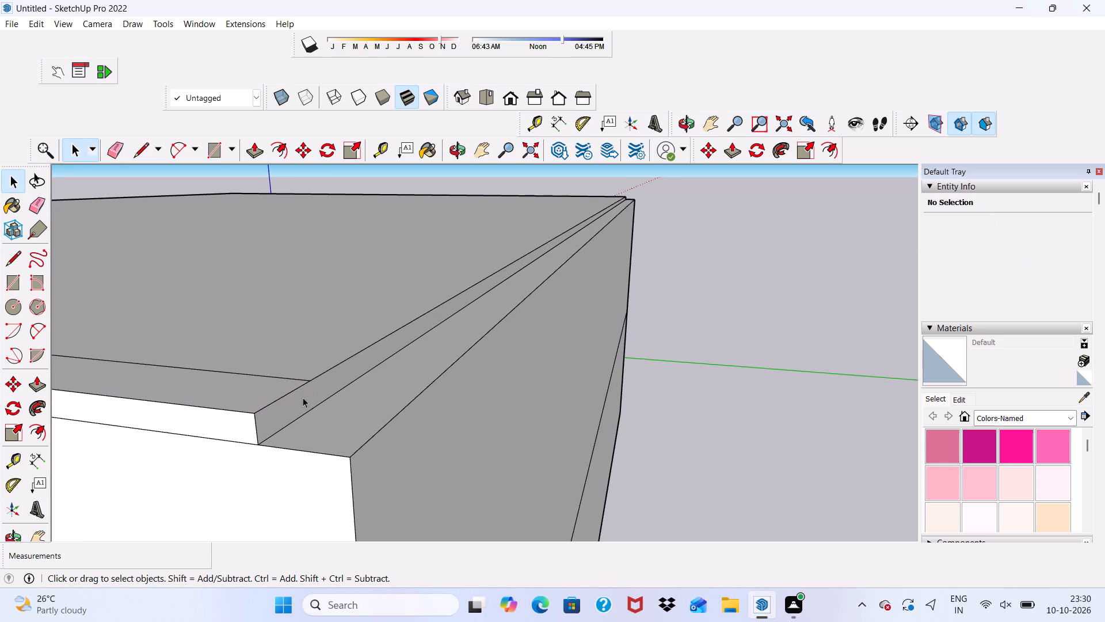
click(254, 151)
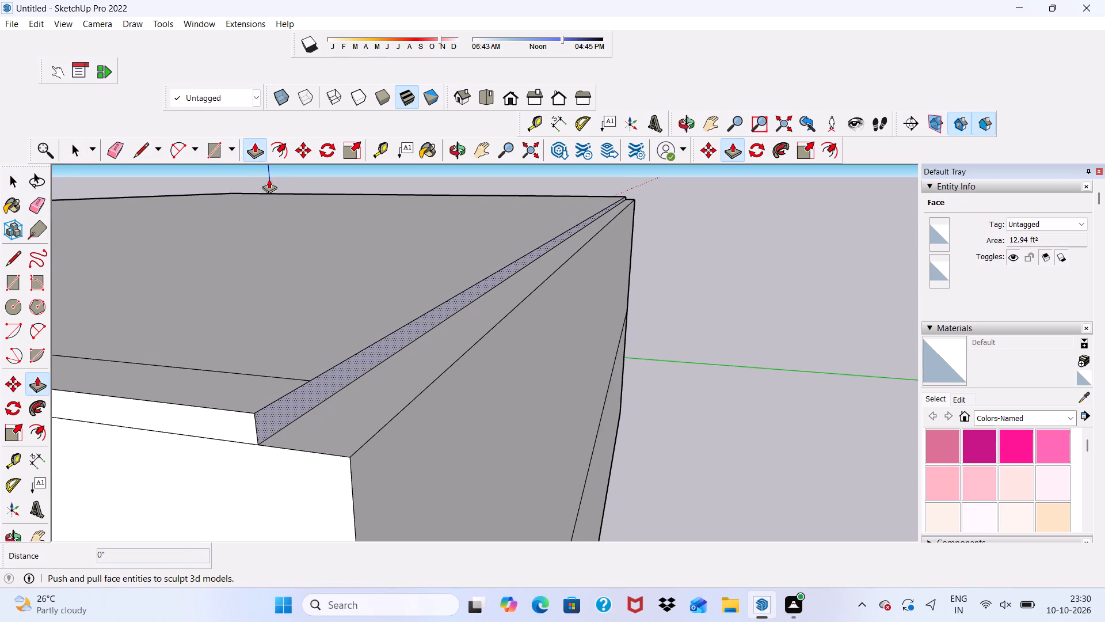
click(334, 380)
click(383, 445)
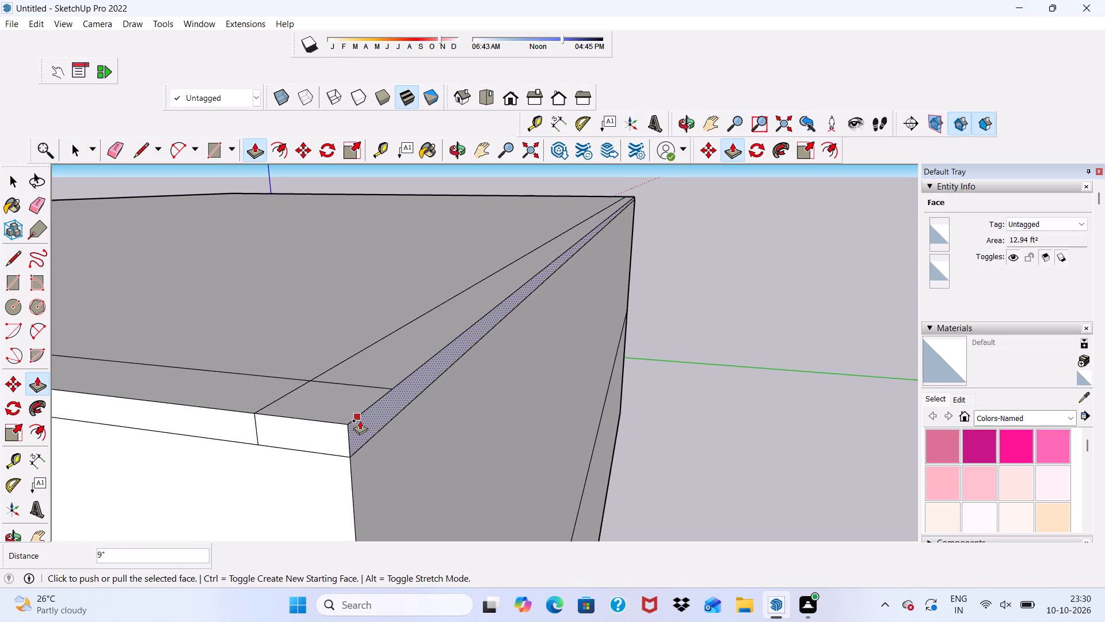
scroll(360, 420, down, 5)
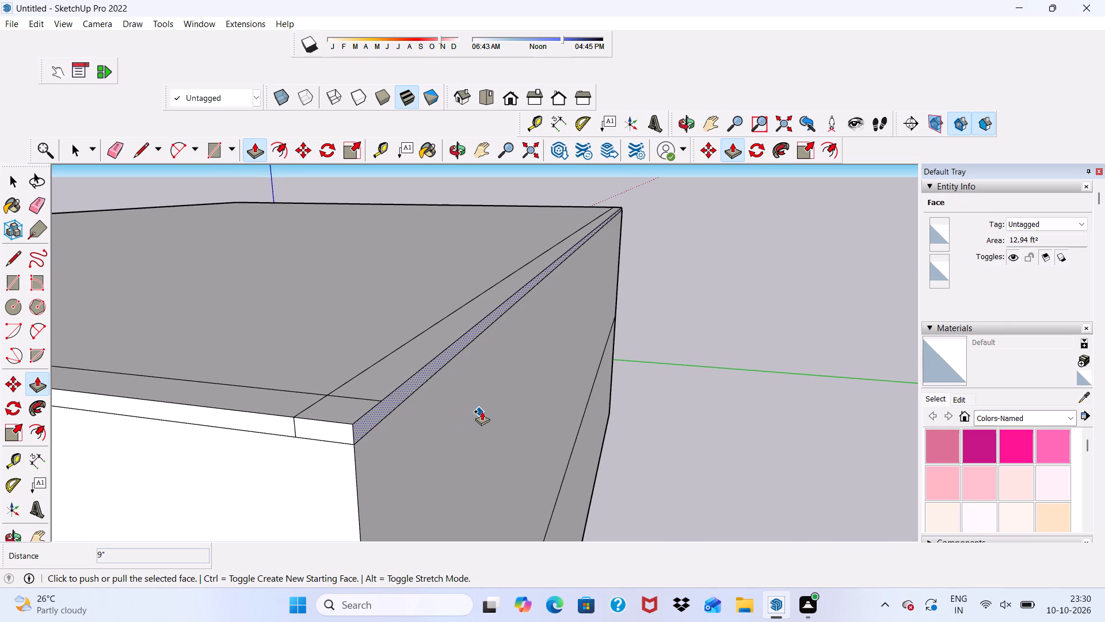
Erase the short vertical line on the roof slab's side edge nearest the origin, beside the rear corner.
scroll(522, 382, up, 1)
scroll(546, 344, down, 4)
middle_drag(546, 355, 296, 401)
scroll(292, 398, up, 1)
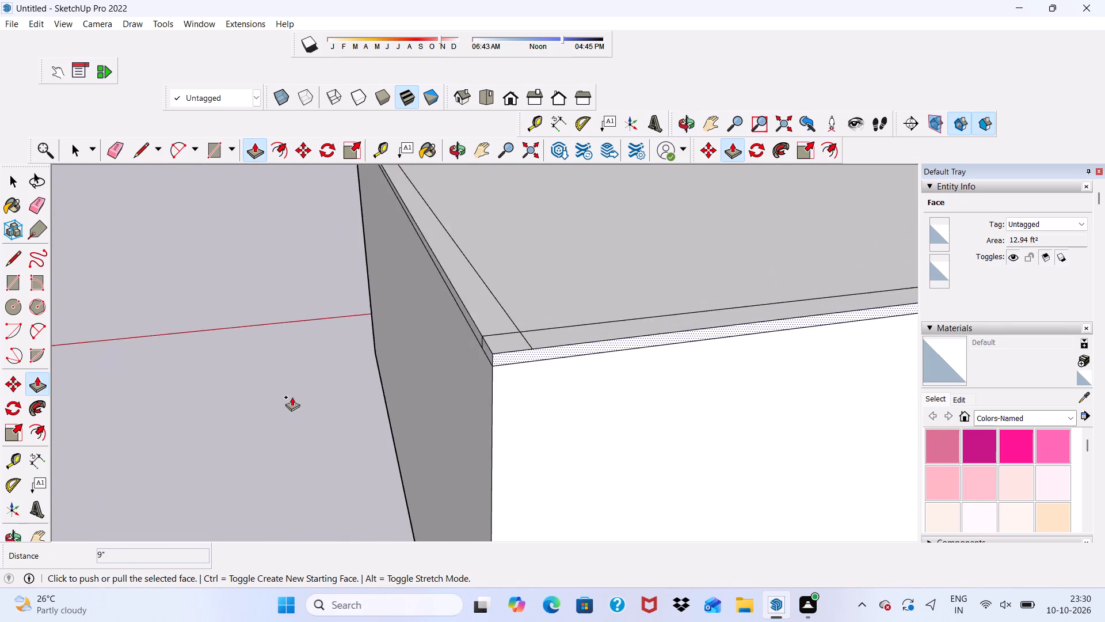
scroll(285, 386, down, 11)
scroll(775, 308, up, 4)
middle_drag(716, 343, 596, 366)
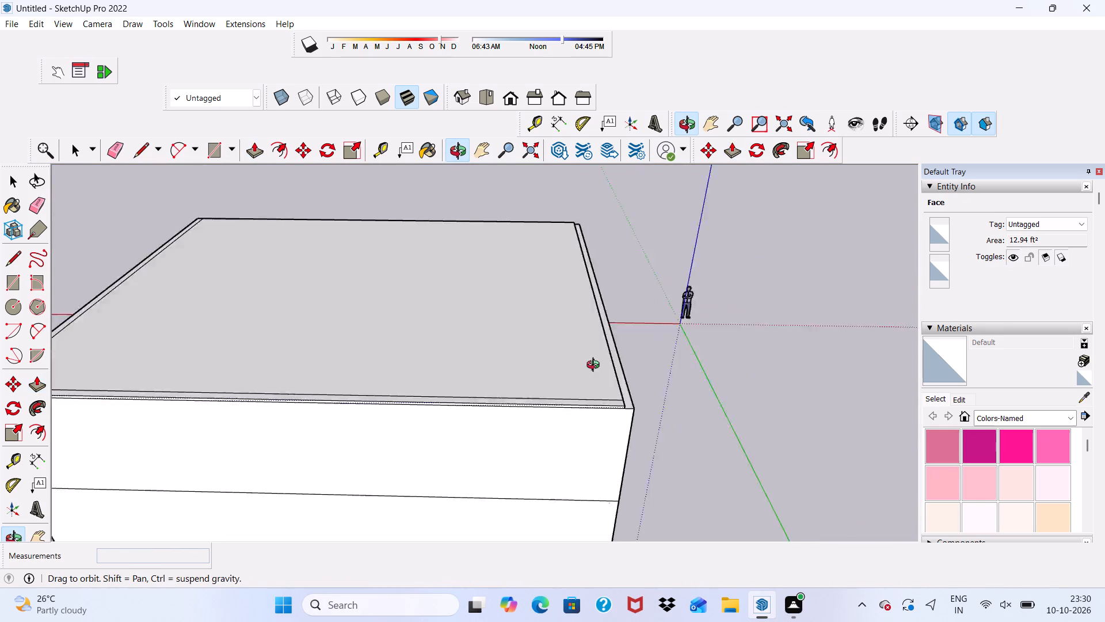
middle_drag(596, 366, 396, 350)
scroll(393, 349, up, 4)
key(space)
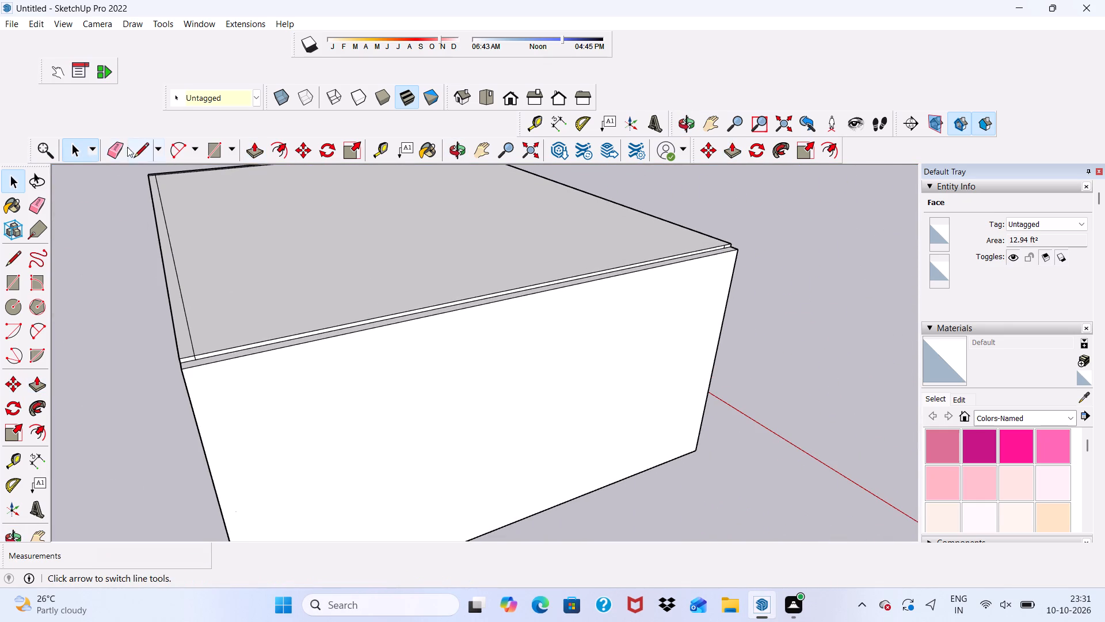
click(116, 147)
scroll(187, 355, up, 9)
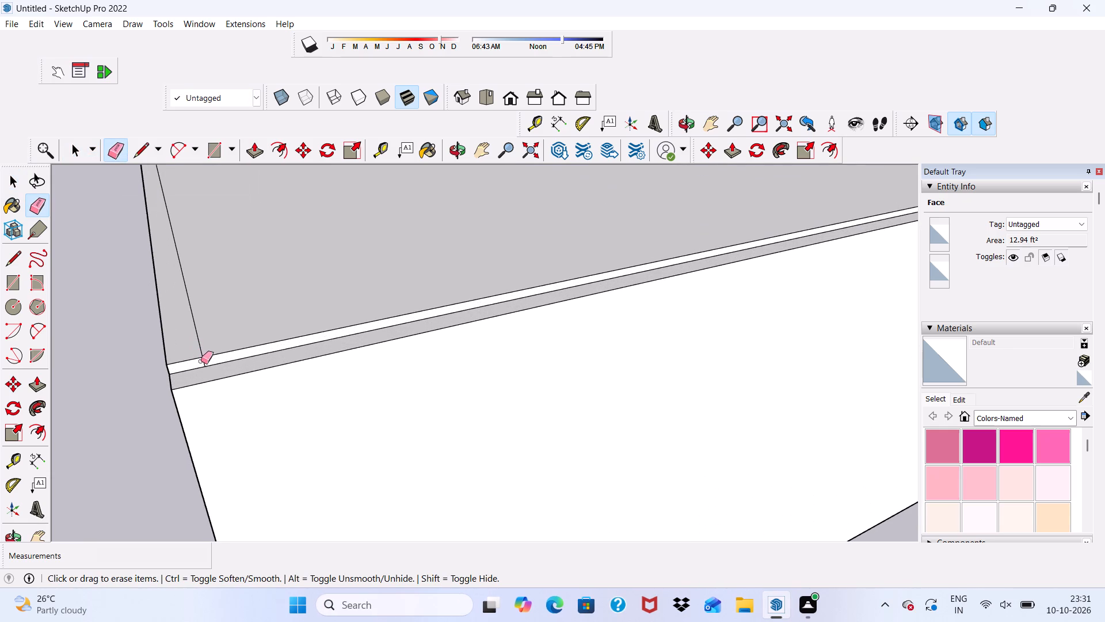
click(202, 361)
key(space)
Push/Pull the roof slab's narrow side face outward 9", flush with the outer face of the side wall nearest the origin.
scroll(233, 367, up, 5)
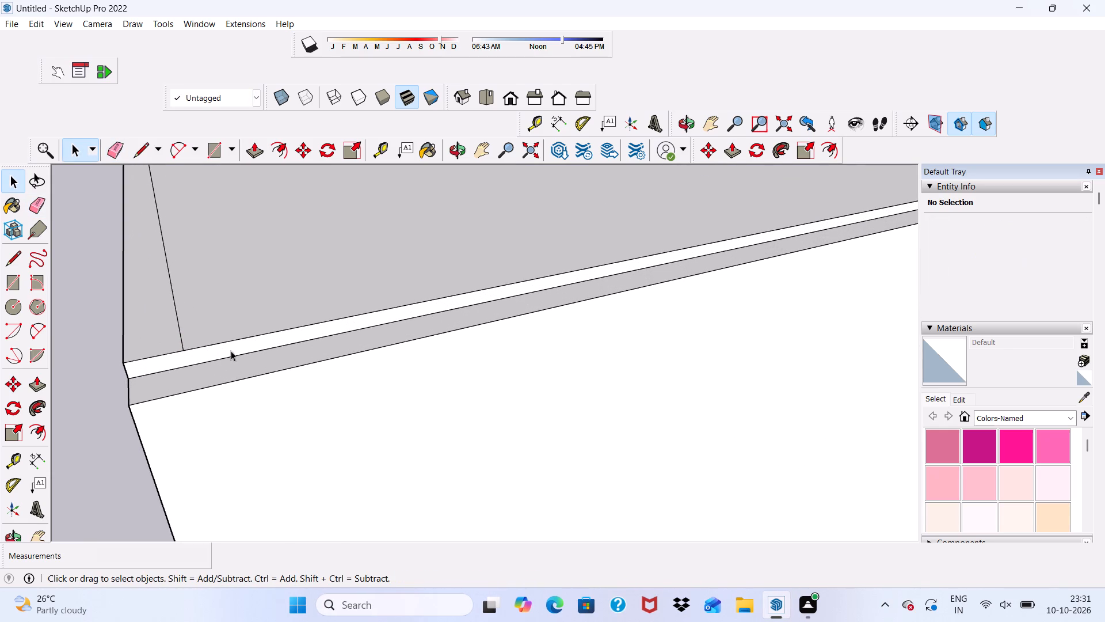
click(229, 347)
click(254, 149)
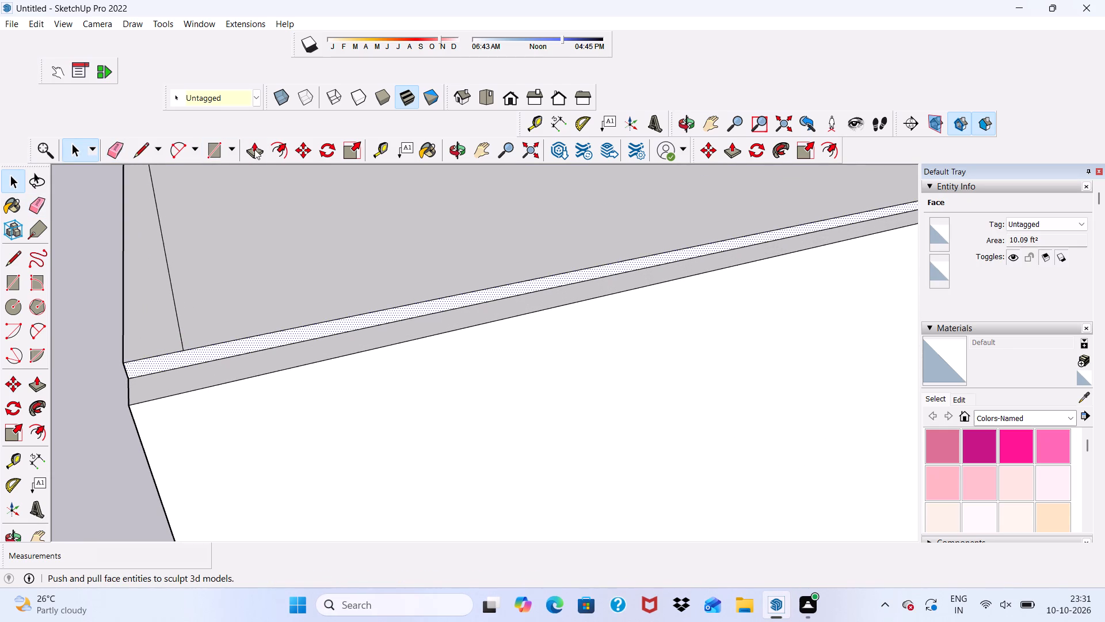
click(283, 337)
click(321, 397)
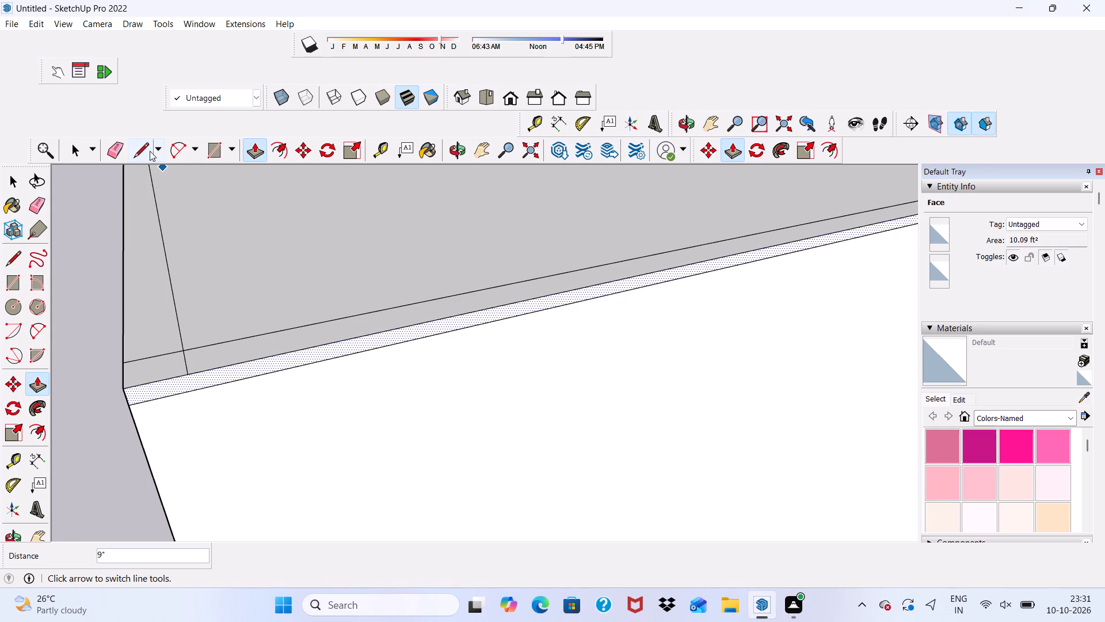
Erase the seam lines on the roof slab's top along the rear edge and the side edge nearest the origin.
click(115, 146)
drag(204, 336, 204, 349)
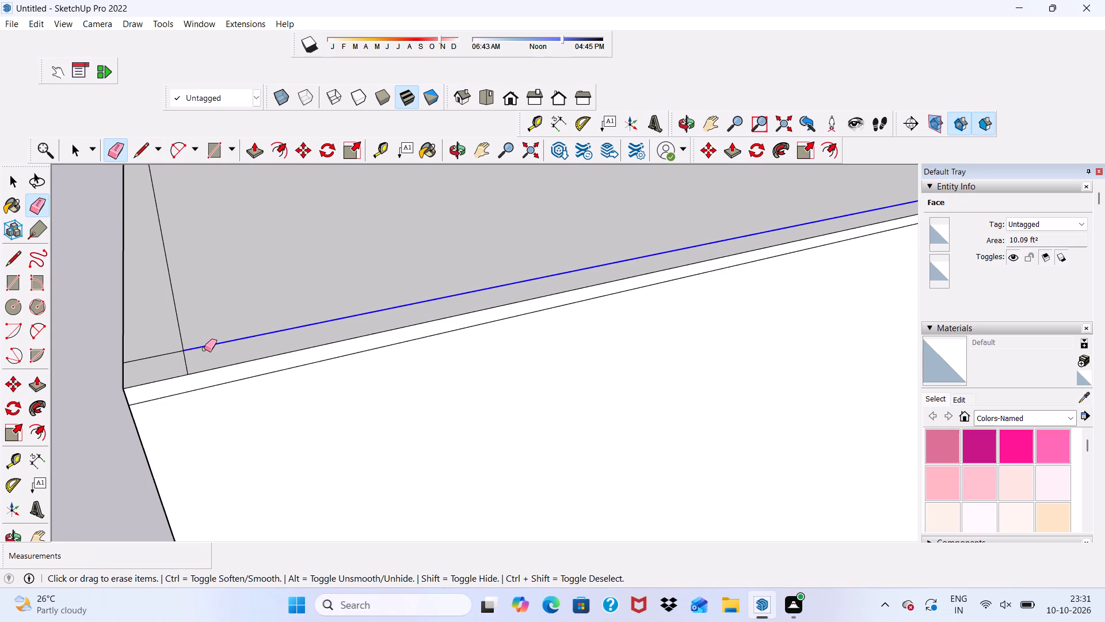
drag(204, 349, 177, 363)
drag(176, 363, 169, 354)
drag(169, 354, 179, 321)
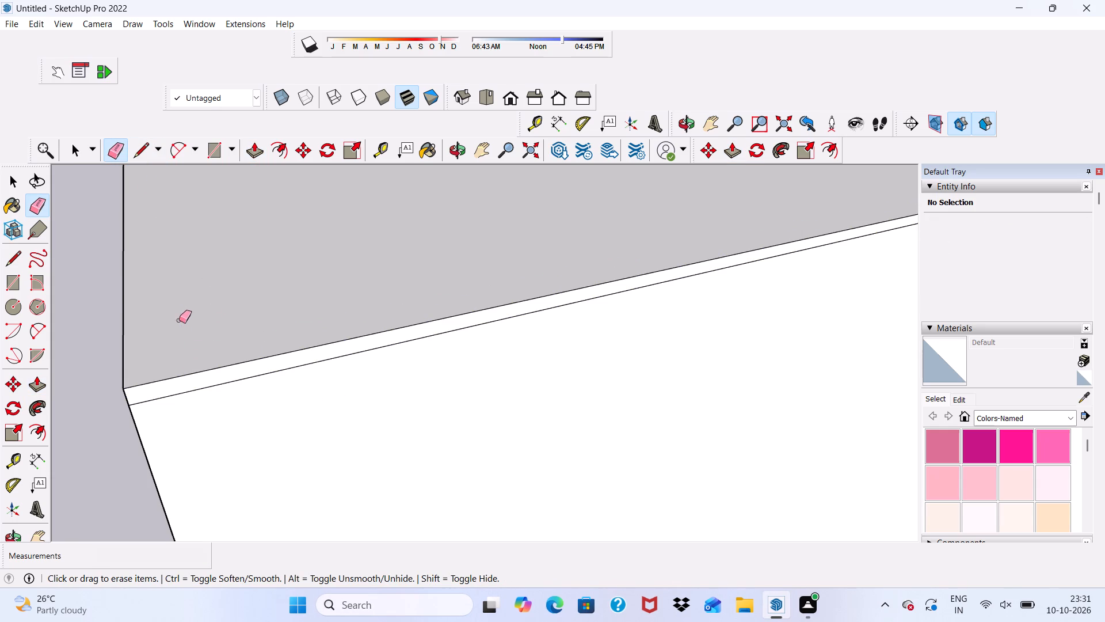
Erase the remaining seam lines on the roof slab's top along the side edge farthest from the origin, including the rear corner segments.
scroll(180, 320, down, 18)
scroll(241, 390, down, 4)
scroll(453, 381, up, 4)
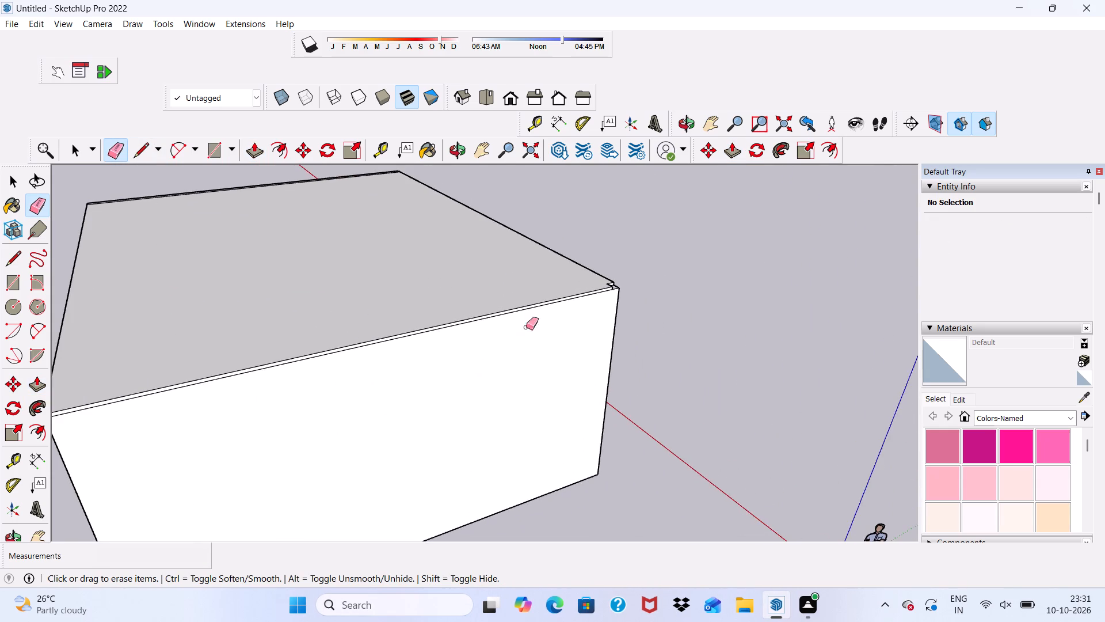
scroll(594, 295, up, 5)
scroll(544, 278, down, 3)
scroll(499, 302, down, 5)
scroll(470, 338, down, 4)
scroll(257, 195, up, 2)
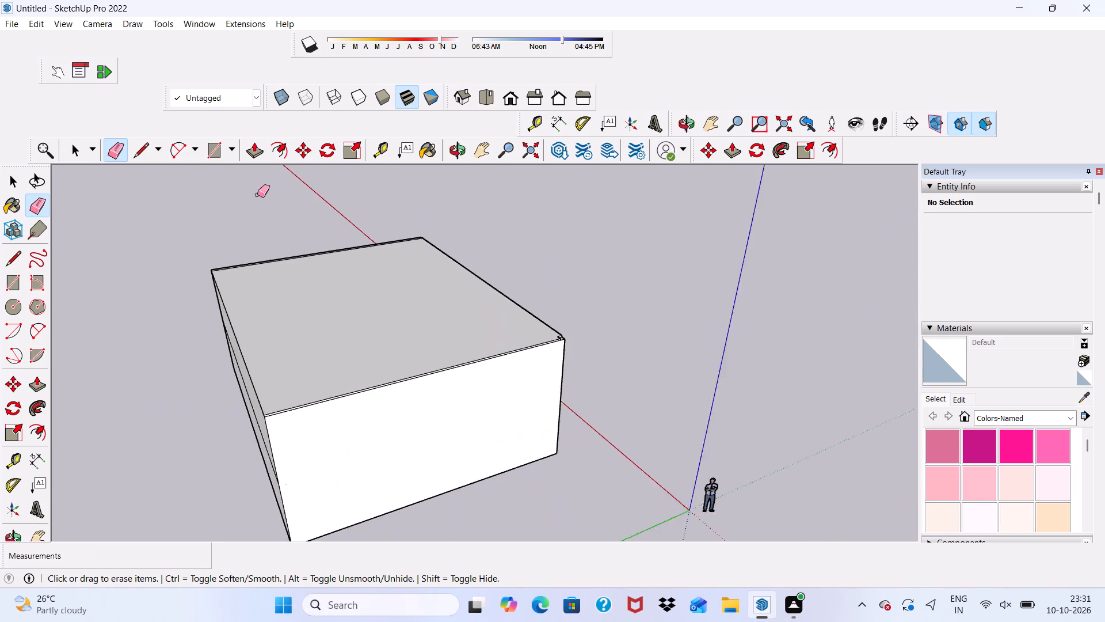
scroll(257, 195, up, 17)
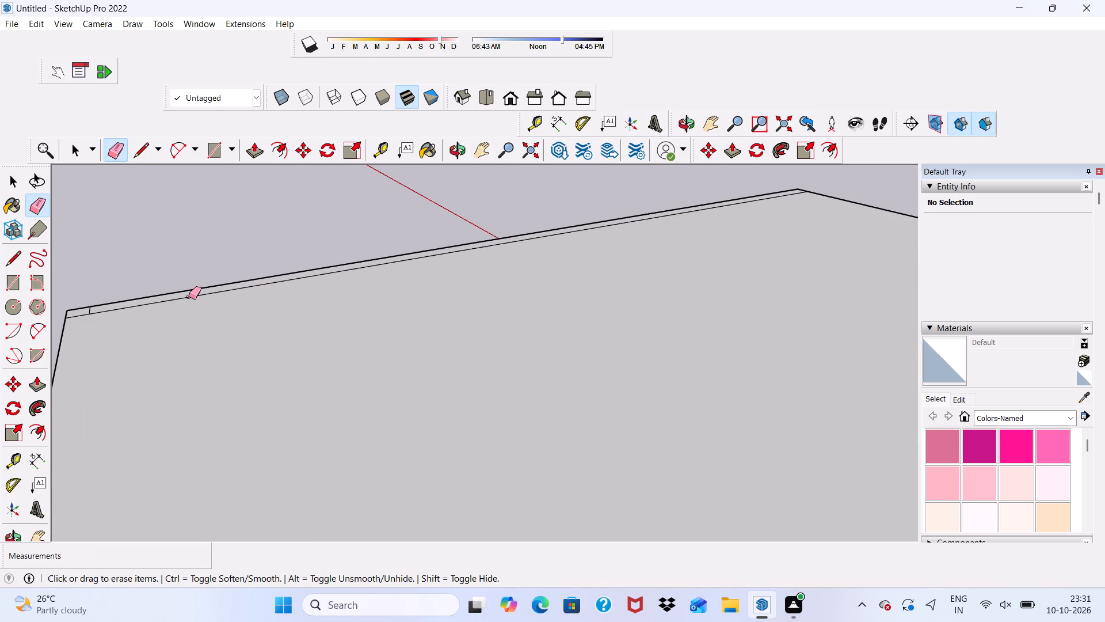
double_click(189, 297)
scroll(104, 317, up, 4)
double_click(82, 311)
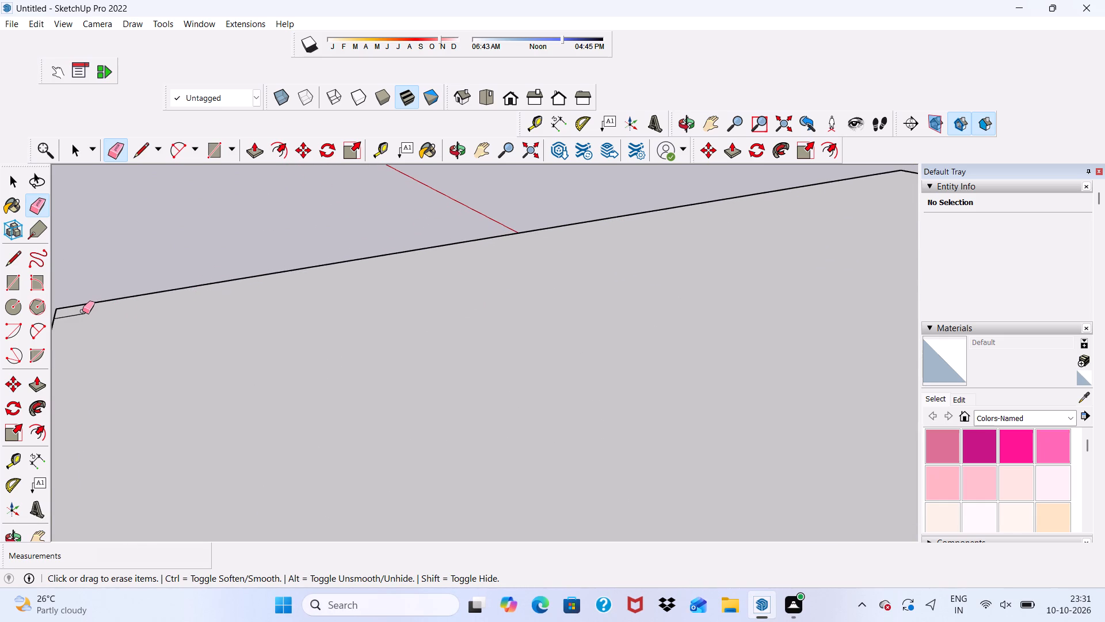
drag(79, 316, 85, 308)
click(85, 308)
scroll(83, 309, down, 5)
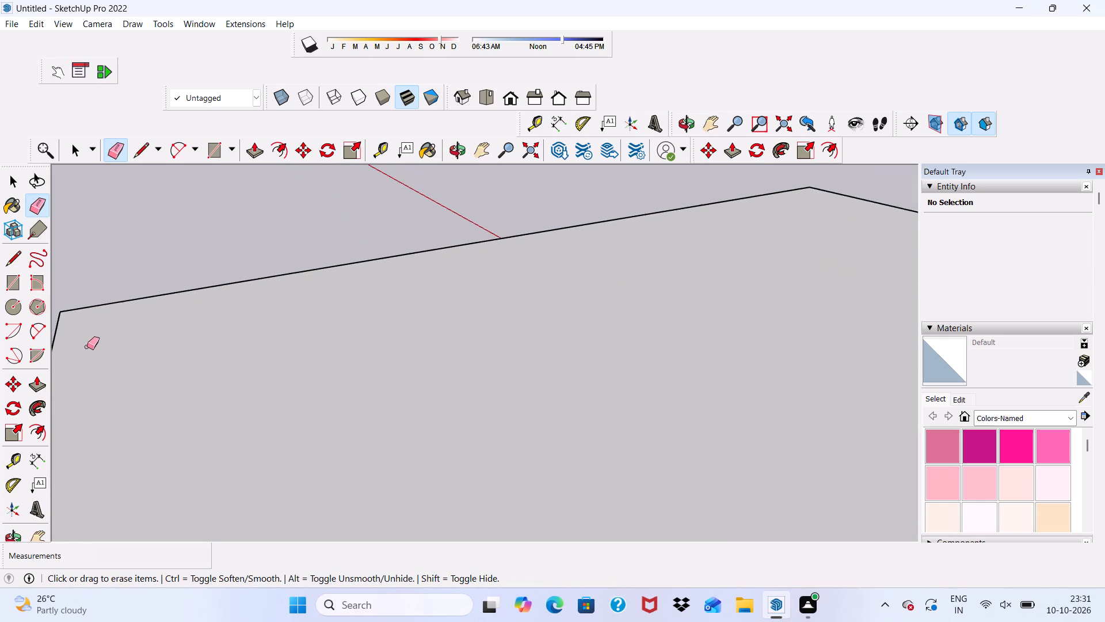
Fill the notch in the roof slab's front corner nearest the origin by pulling its small face forward 9", flush with the front.
scroll(80, 308, down, 6)
scroll(129, 360, down, 3)
scroll(749, 421, up, 5)
scroll(708, 337, up, 3)
scroll(466, 332, down, 5)
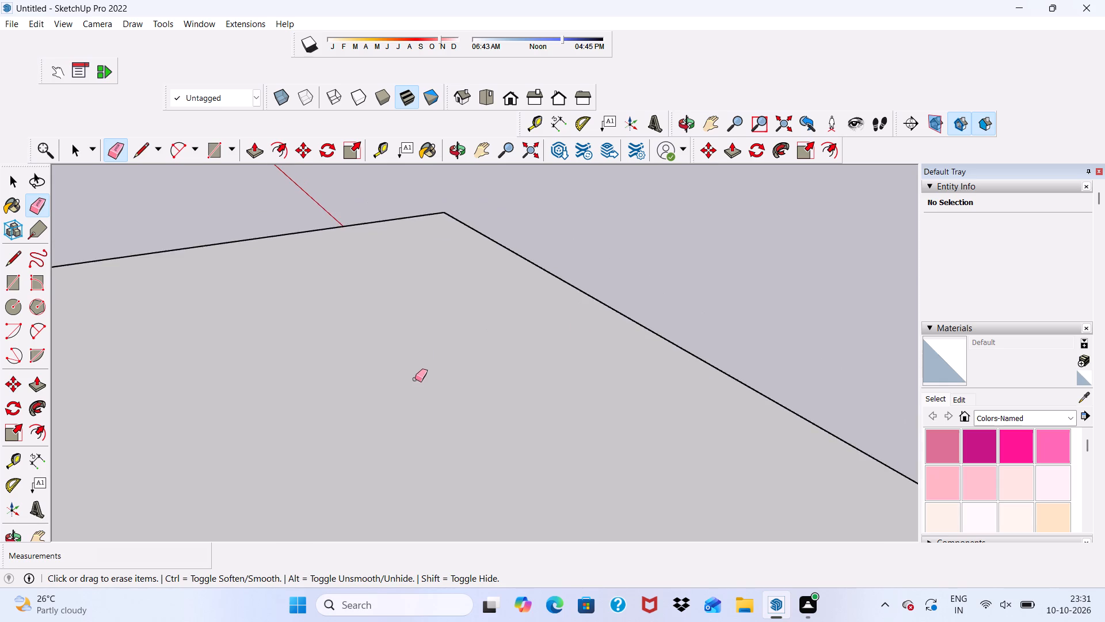
scroll(408, 349, down, 6)
middle_drag(539, 378, 307, 327)
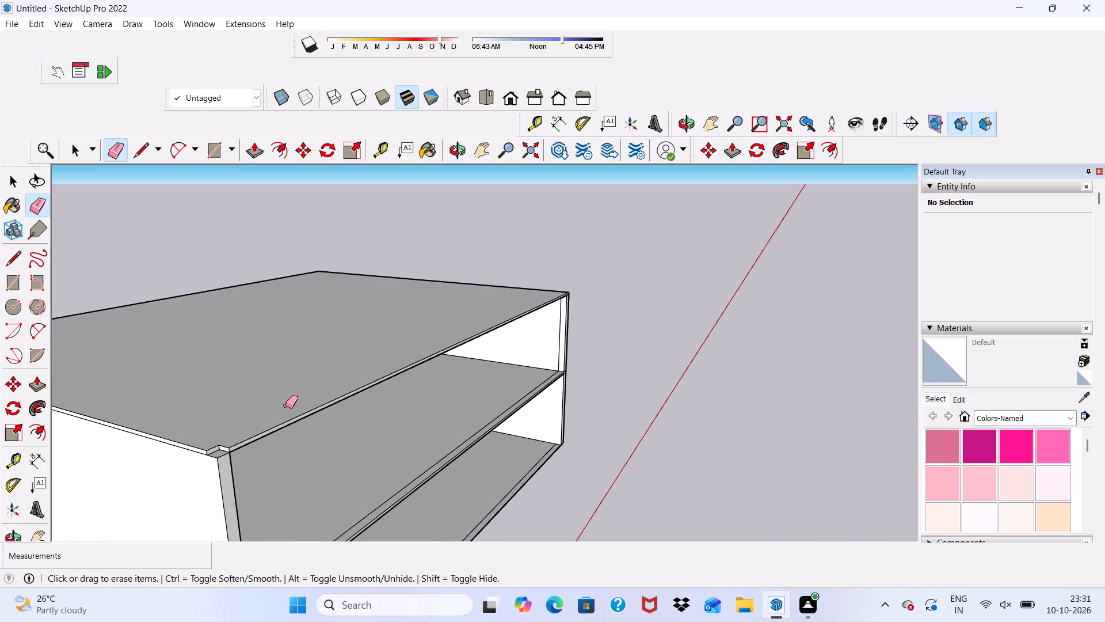
key(space)
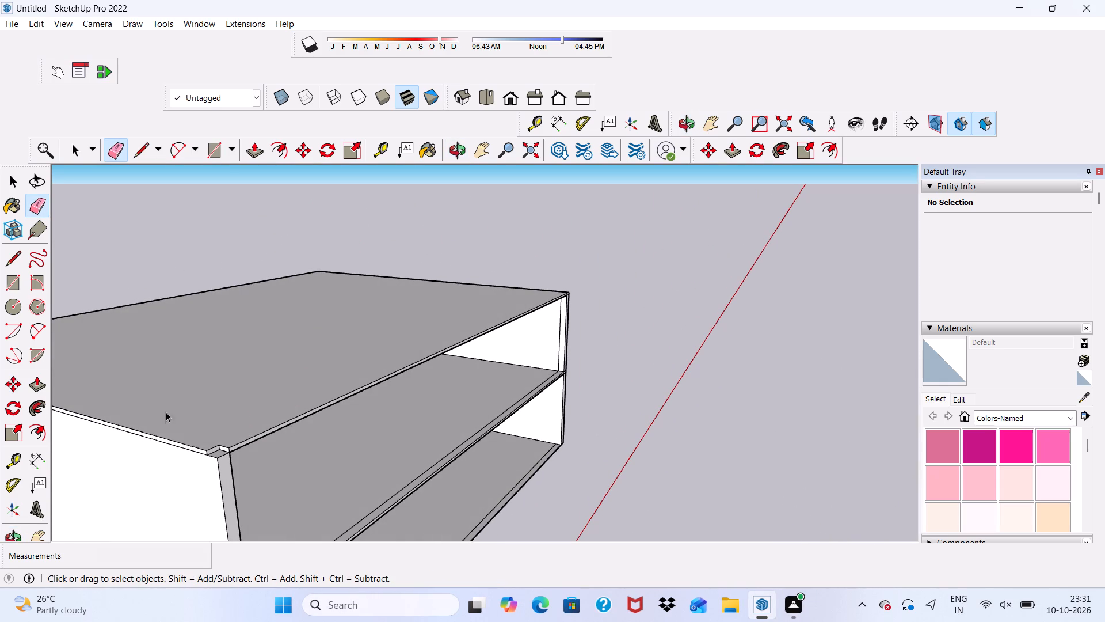
scroll(165, 231, up, 2)
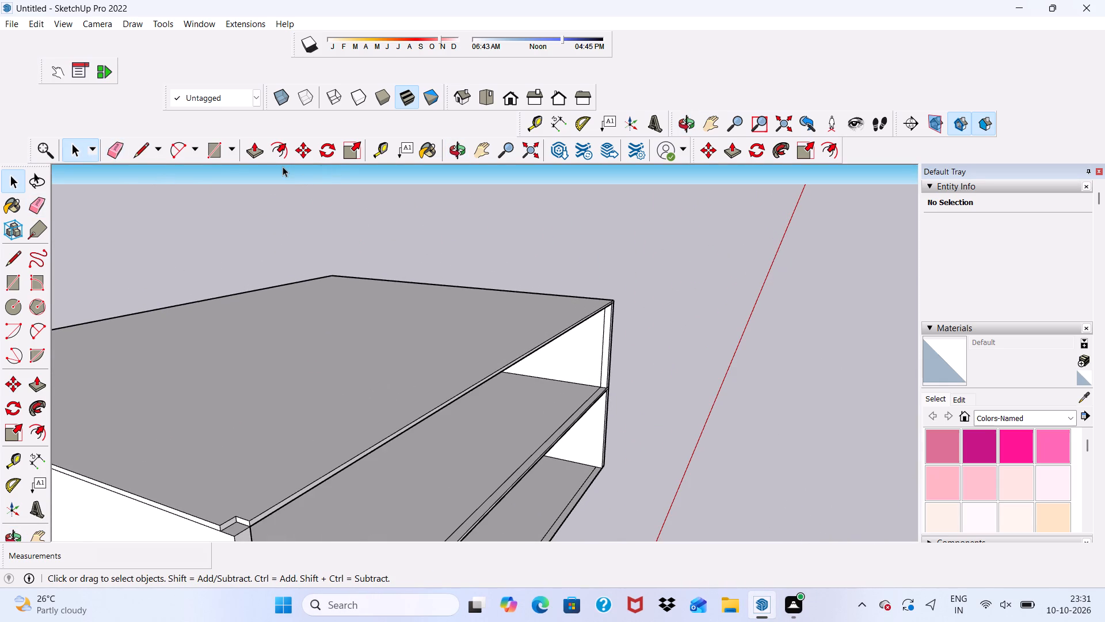
click(252, 148)
scroll(199, 511, up, 4)
scroll(243, 401, down, 6)
scroll(231, 517, up, 3)
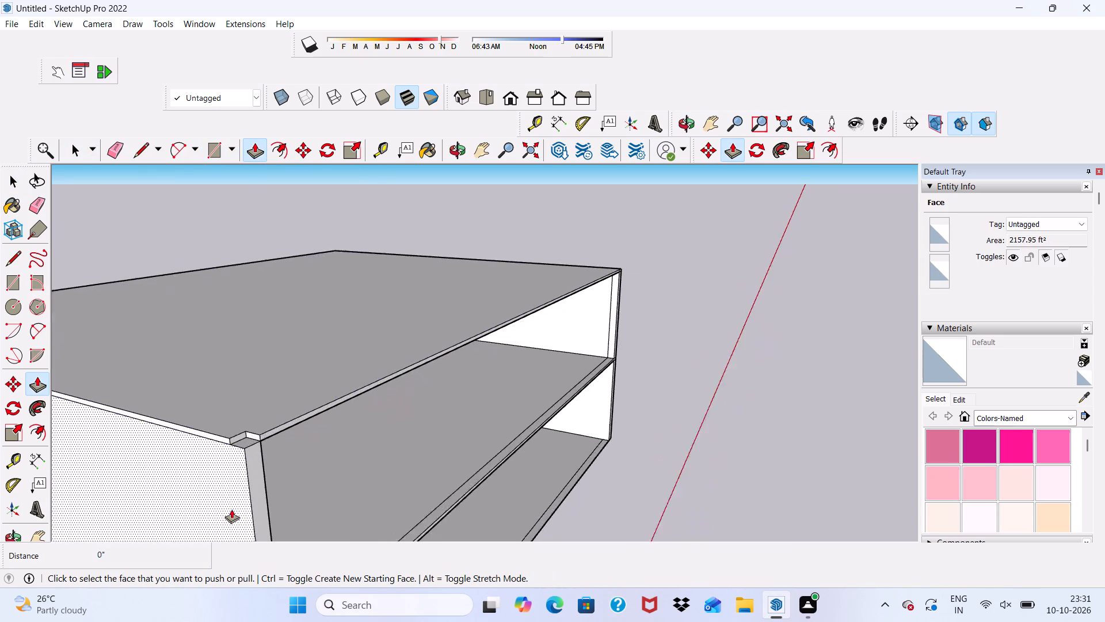
scroll(231, 509, up, 13)
click(242, 426)
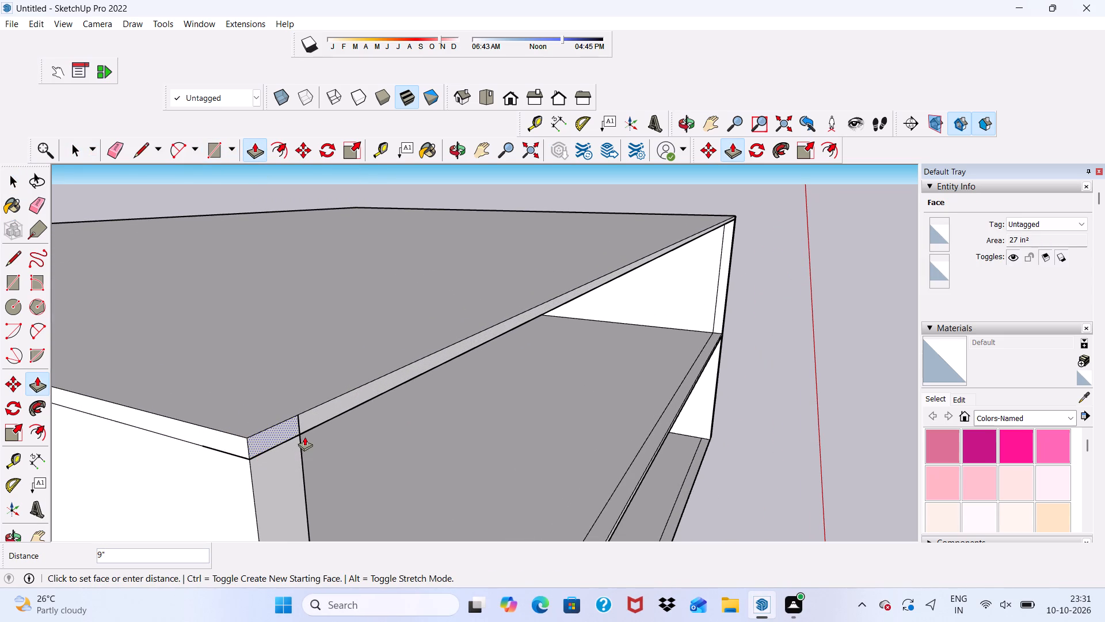
click(305, 434)
key(space)
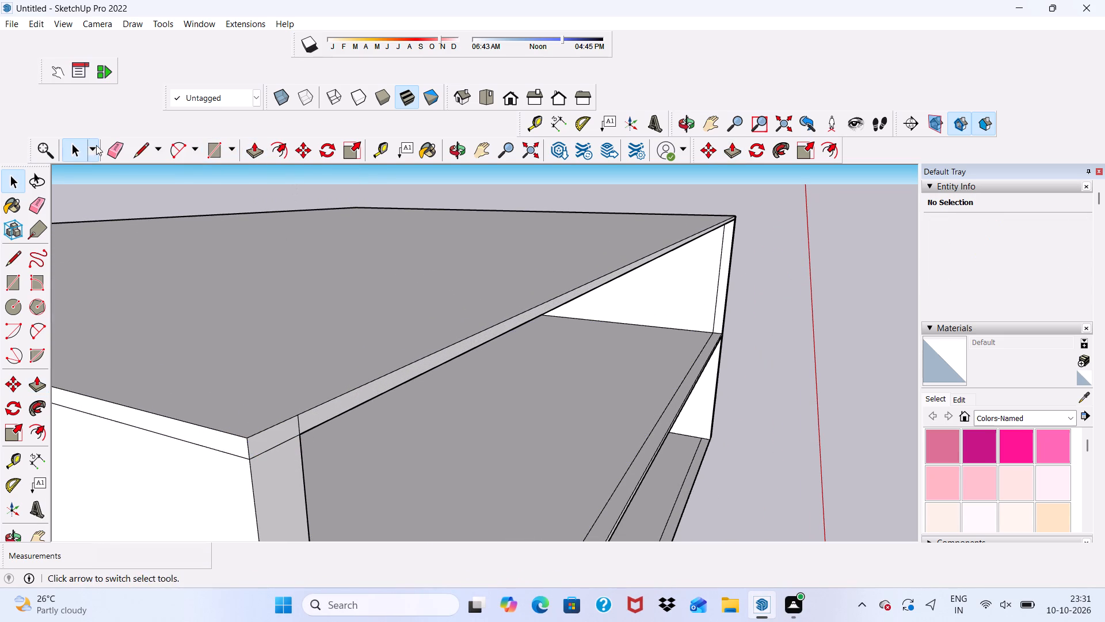
Erase the seam lines between the roof slab and the side wall at the front corner nearest the origin, including the outer side face.
click(119, 150)
scroll(398, 367, up, 1)
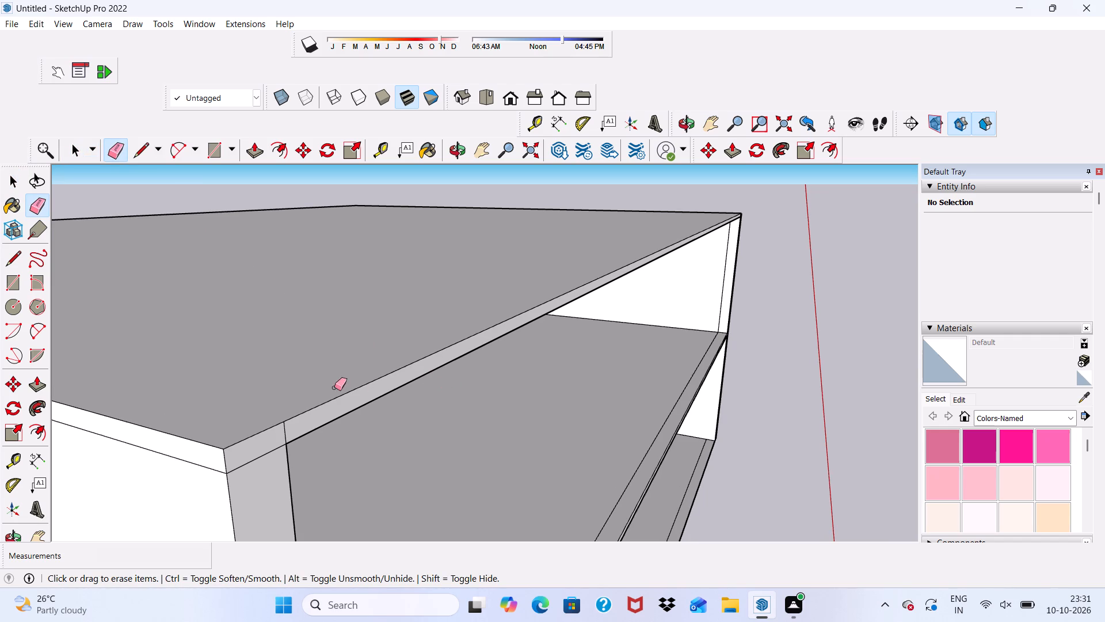
scroll(318, 377, up, 2)
drag(277, 446, 267, 464)
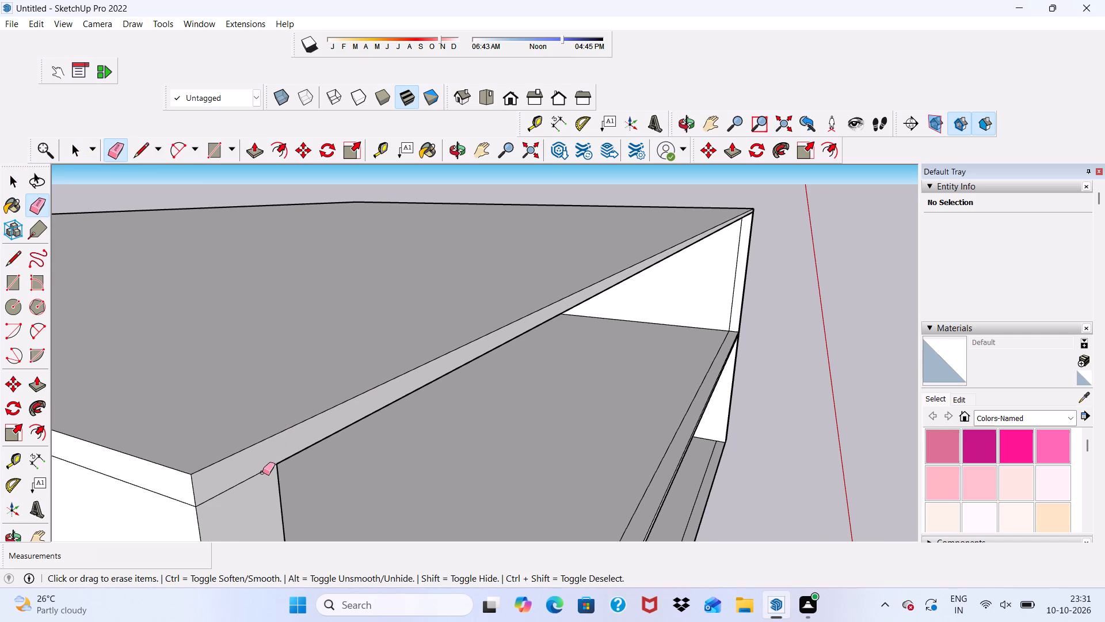
click(262, 472)
scroll(258, 451, down, 2)
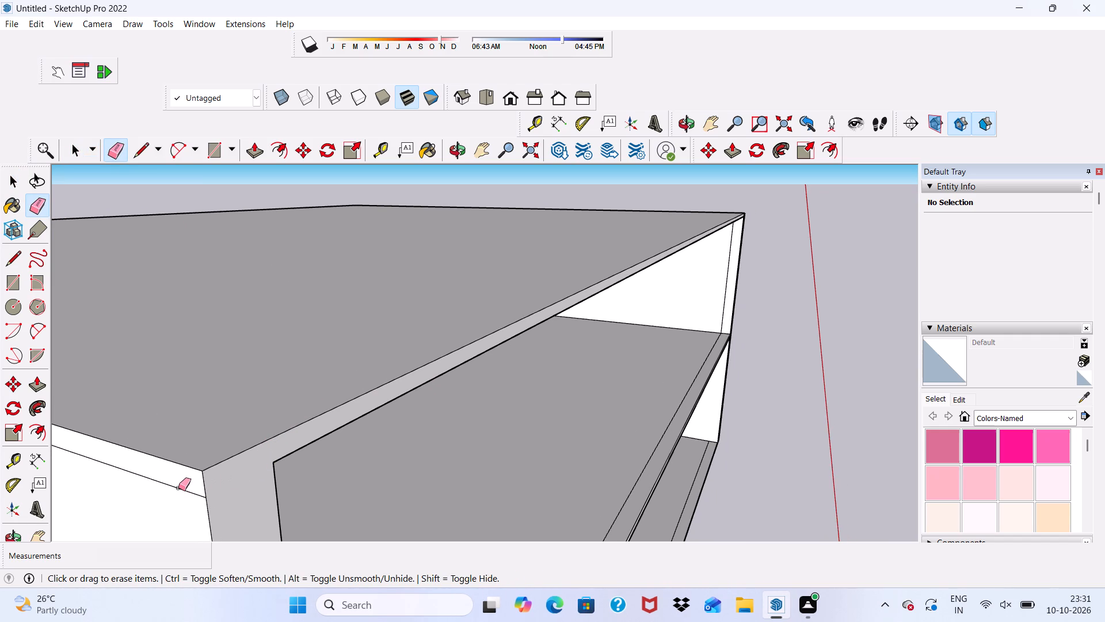
double_click(178, 488)
Erase the seam lines between the roof slab and the wall's front end at the front corner farthest from the origin.
scroll(177, 469, down, 5)
scroll(254, 433, down, 4)
middle_drag(310, 477, 204, 443)
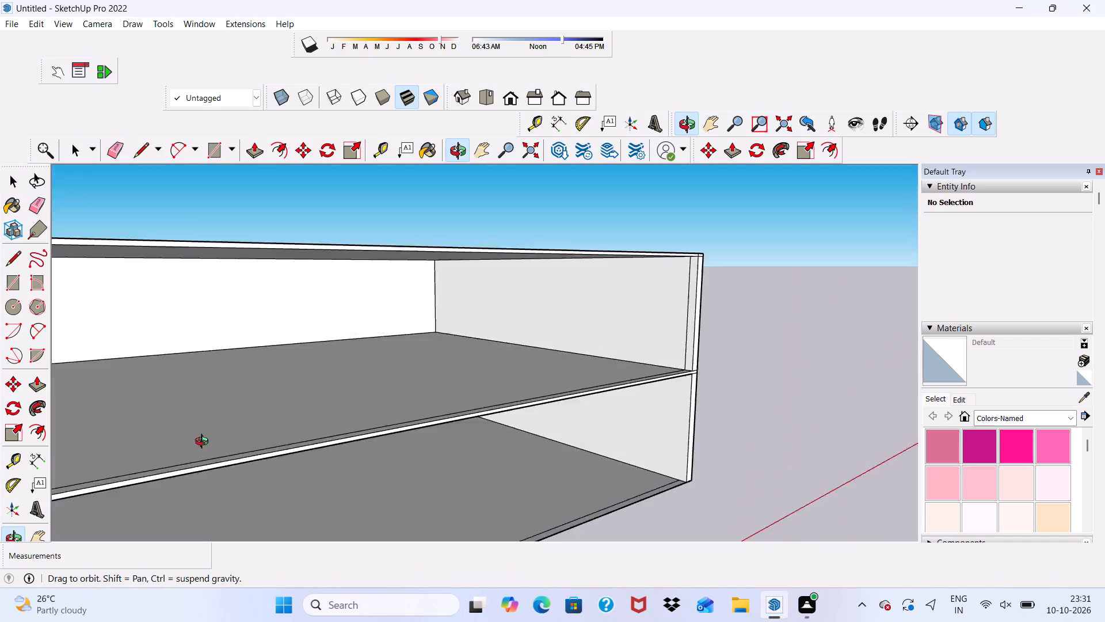
middle_drag(204, 443, 94, 450)
scroll(707, 345, up, 4)
scroll(699, 211, up, 2)
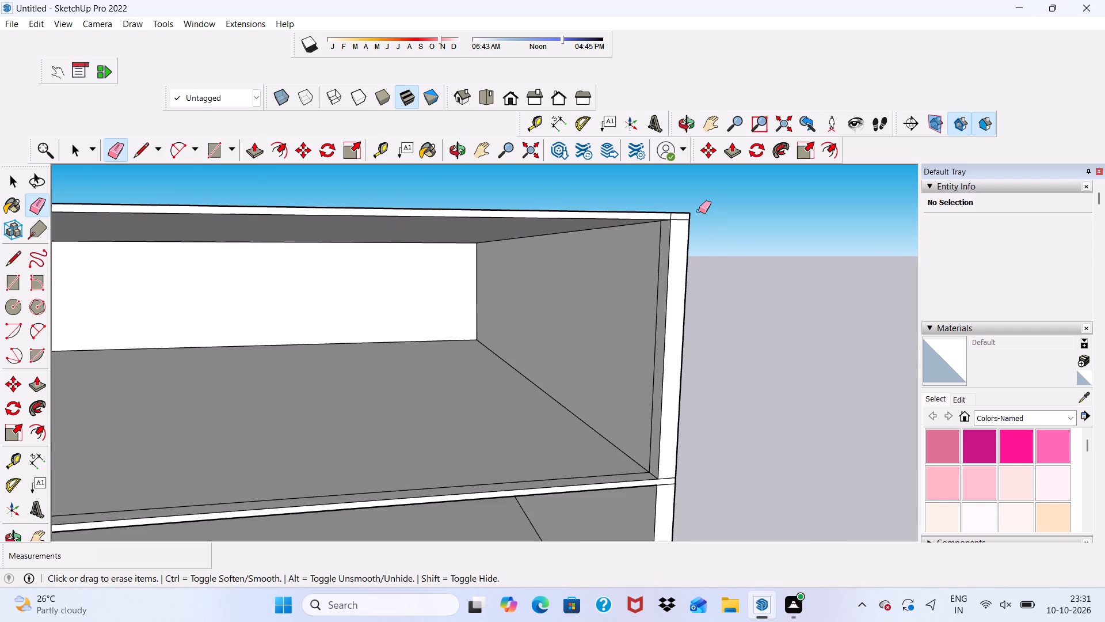
scroll(699, 211, up, 7)
drag(650, 274, 650, 294)
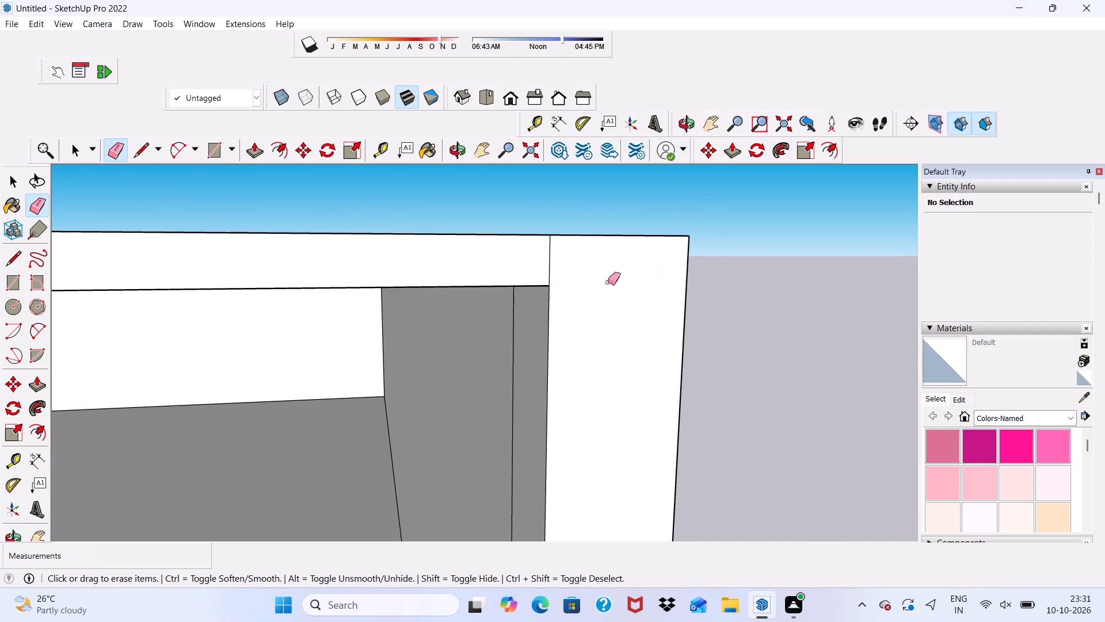
drag(552, 267, 532, 267)
click(532, 267)
key(space)
Examine the two-storey shell from the open front, checking the roof, middle slab and wall ends from above and below.
scroll(539, 259, down, 4)
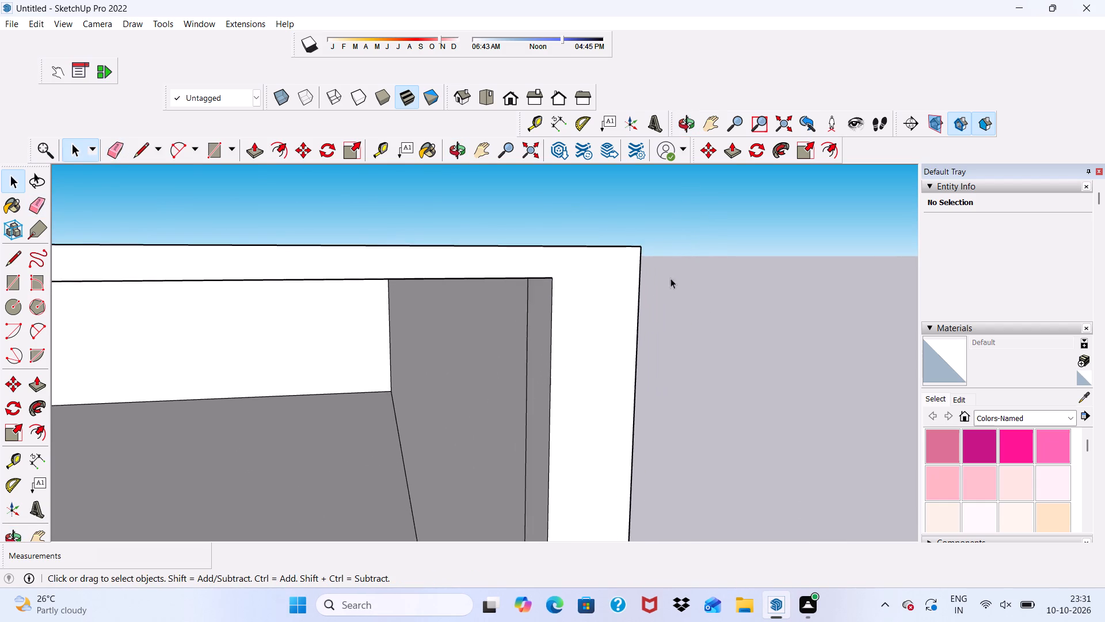
scroll(670, 278, down, 12)
scroll(807, 253, down, 8)
middle_drag(586, 346, 551, 260)
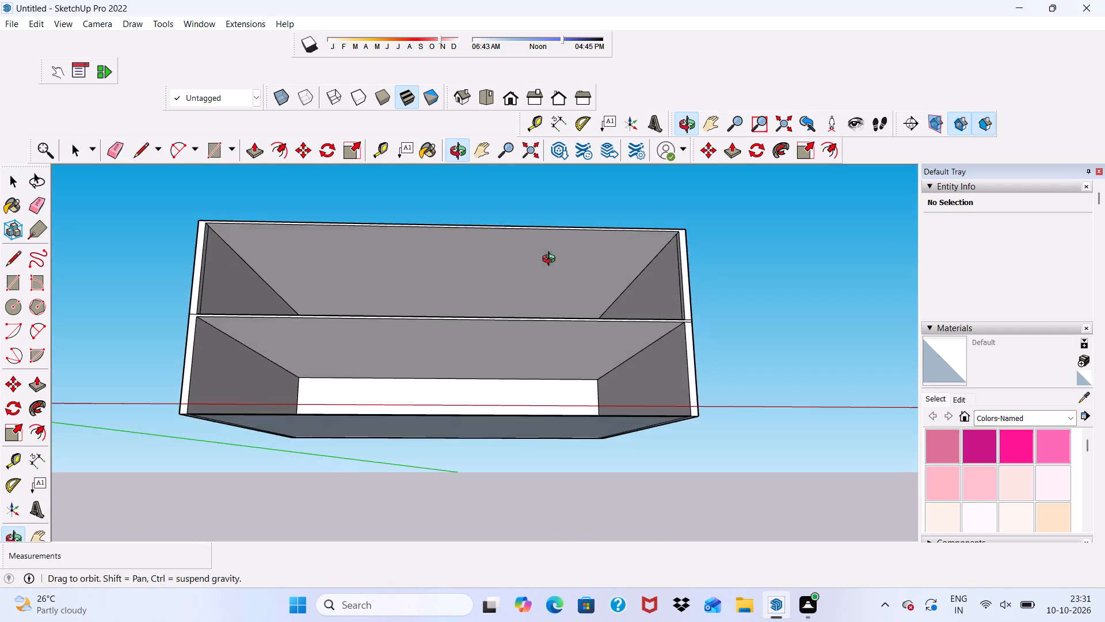
middle_drag(551, 260, 532, 341)
scroll(426, 257, up, 3)
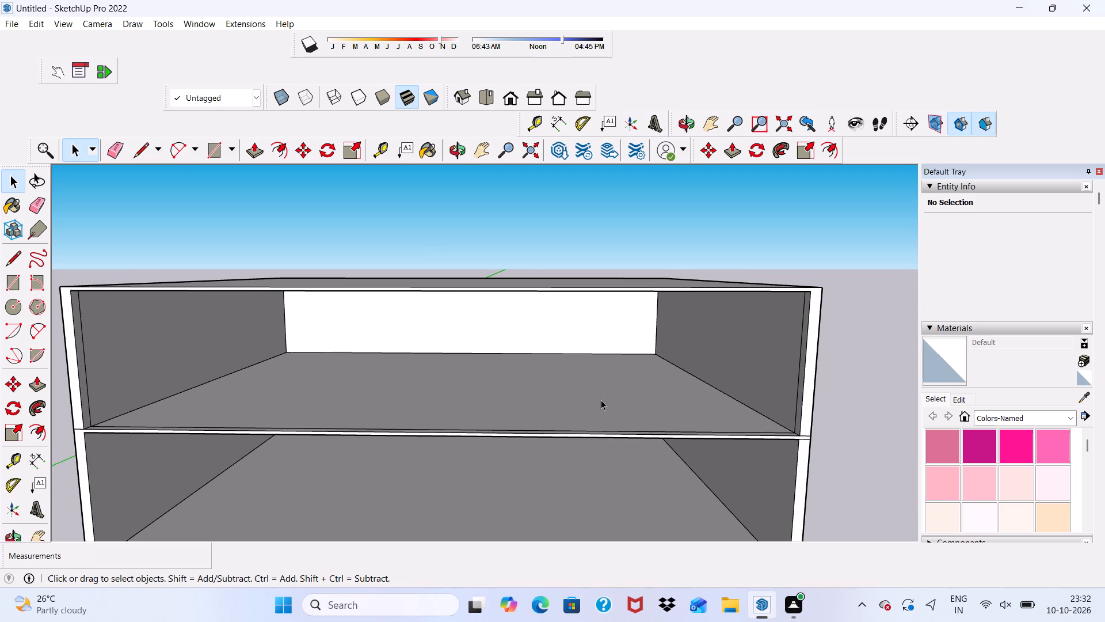
middle_drag(467, 405, 458, 410)
scroll(395, 386, up, 3)
scroll(401, 289, down, 4)
middle_drag(455, 348, 467, 319)
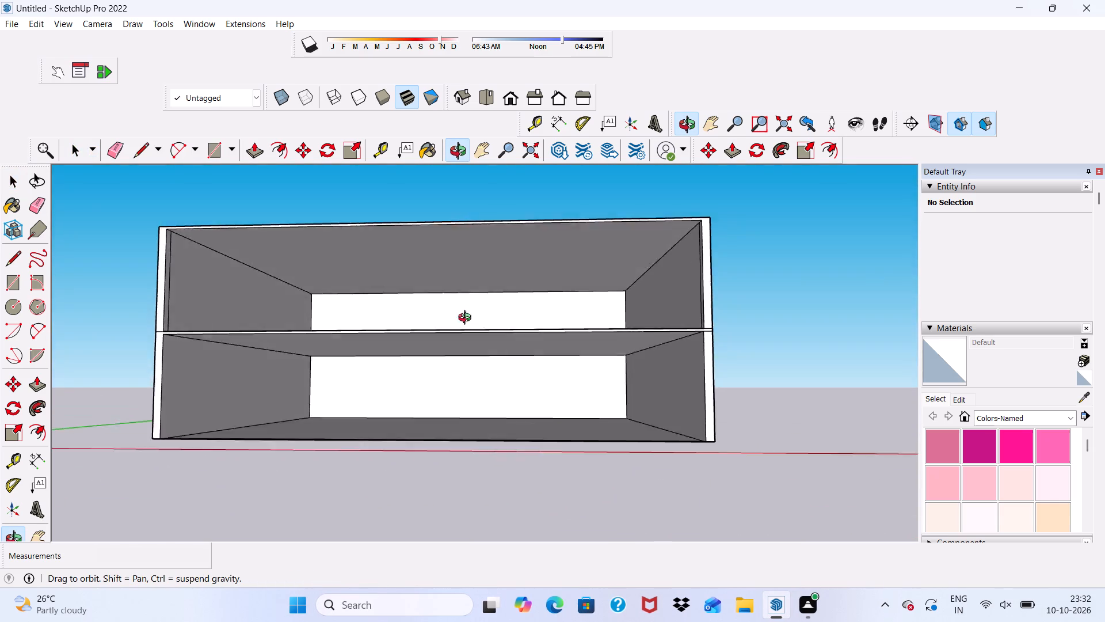
middle_drag(467, 319, 496, 380)
scroll(516, 408, up, 4)
scroll(510, 385, down, 4)
scroll(608, 379, down, 1)
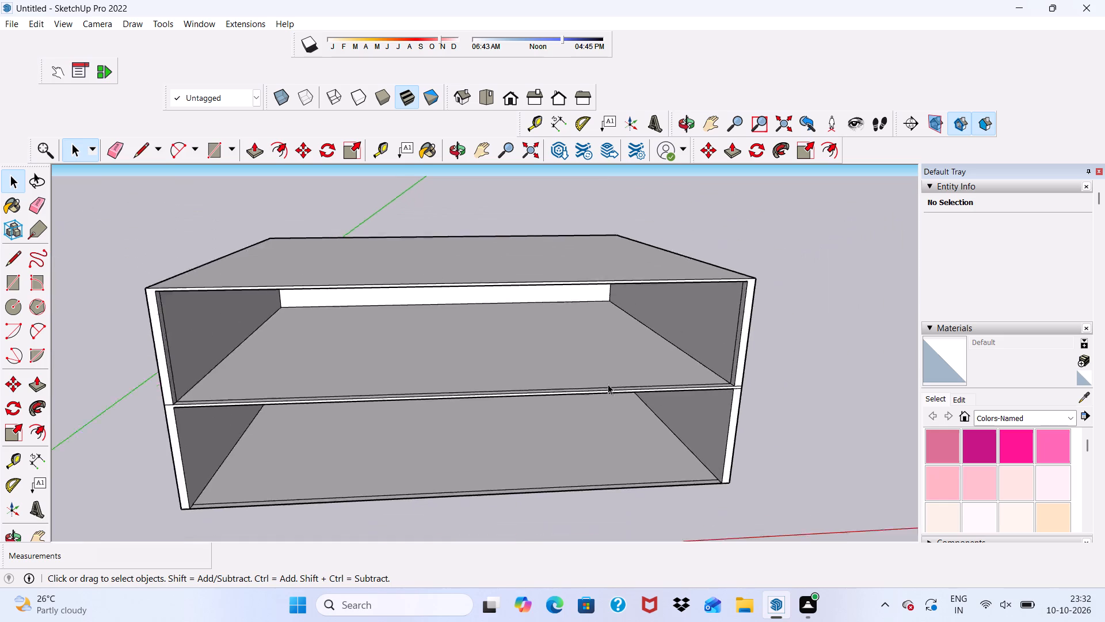
scroll(608, 384, down, 3)
middle_drag(551, 450, 508, 426)
scroll(409, 346, up, 2)
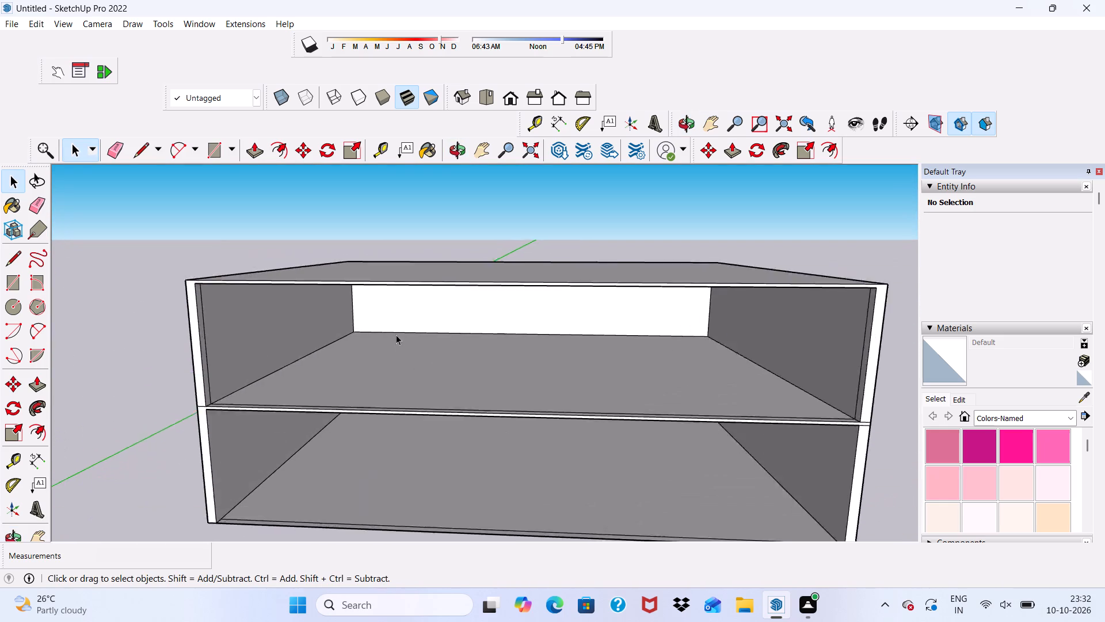
Draw a strip rectangle about 9" deep and 51' long across the upper-storey floor between the side walls, set back from the front.
scroll(396, 335, up, 3)
click(211, 149)
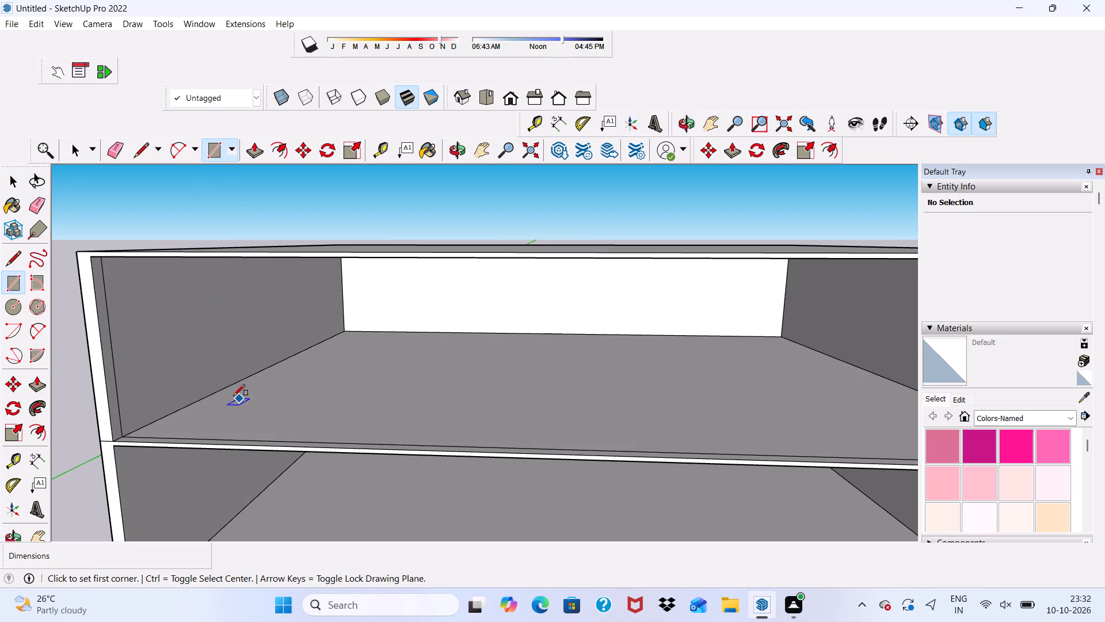
scroll(226, 378, up, 2)
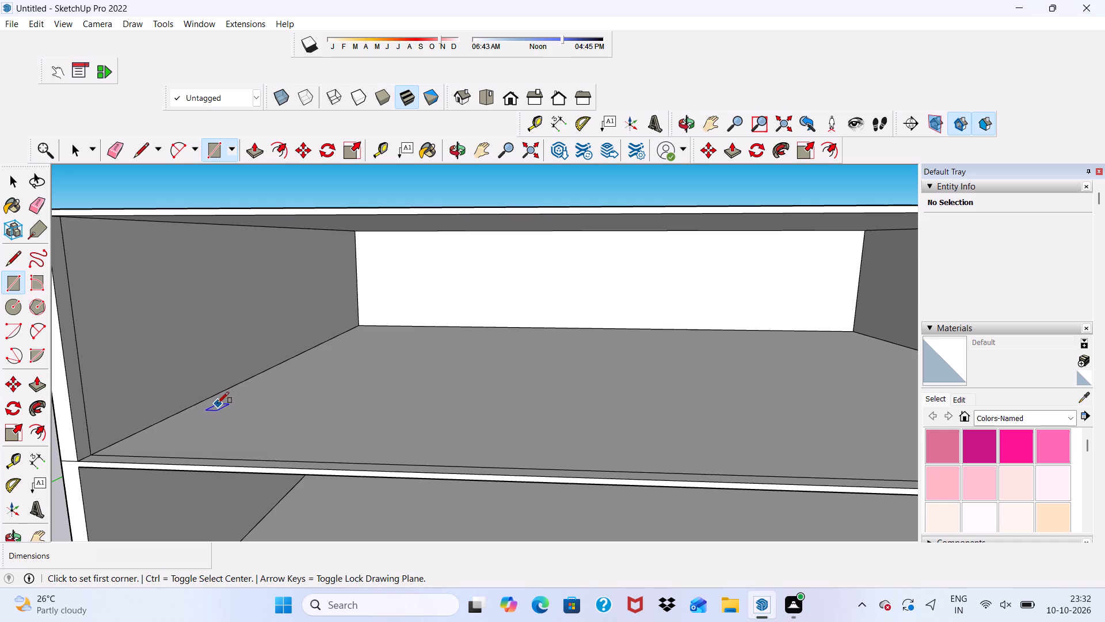
click(215, 397)
scroll(266, 389, down, 11)
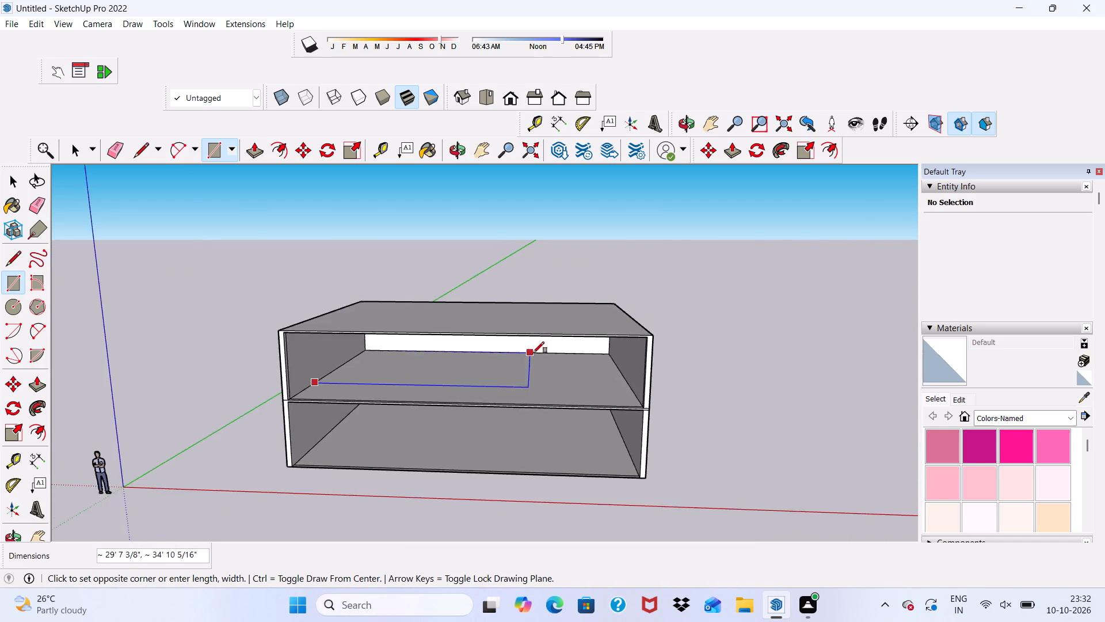
scroll(533, 353, down, 2)
middle_drag(597, 380, 628, 396)
scroll(612, 367, up, 7)
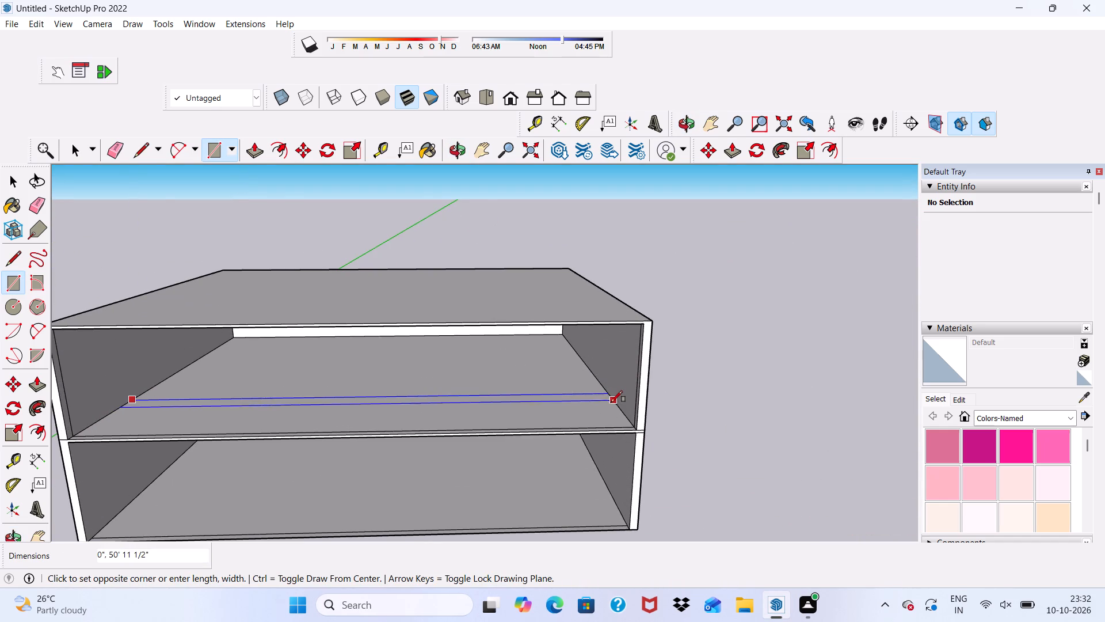
scroll(613, 400, up, 1)
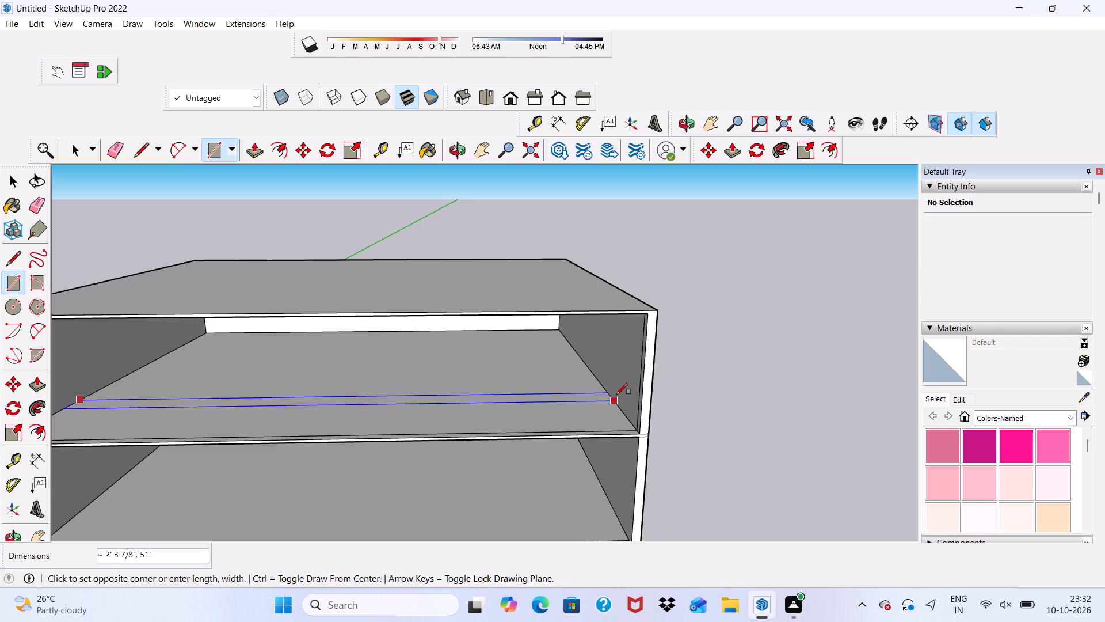
scroll(616, 397, up, 6)
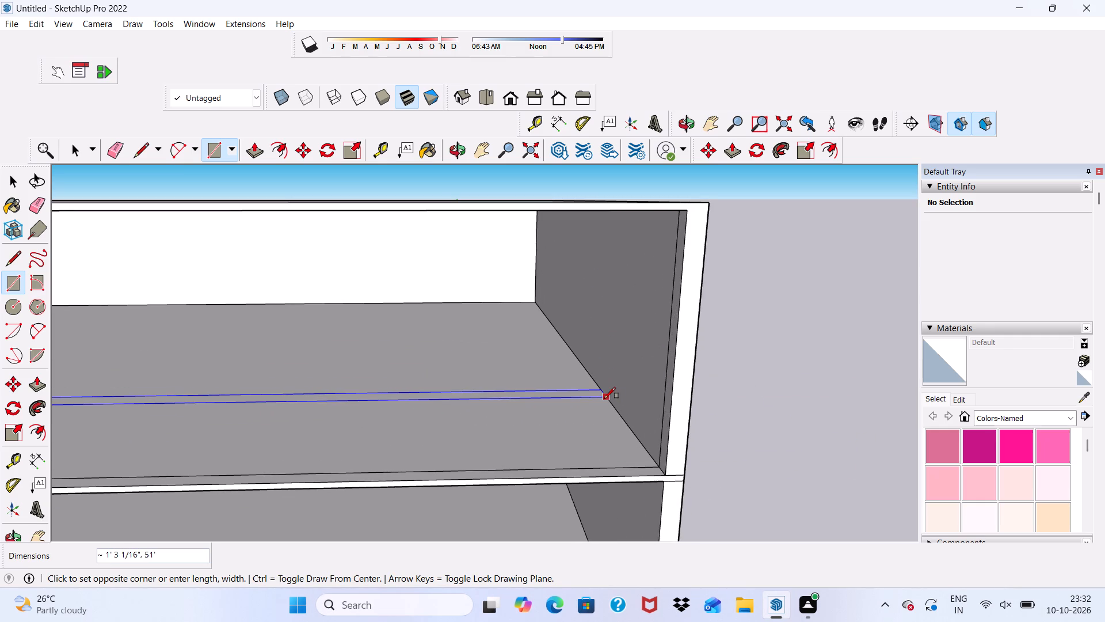
scroll(604, 397, up, 4)
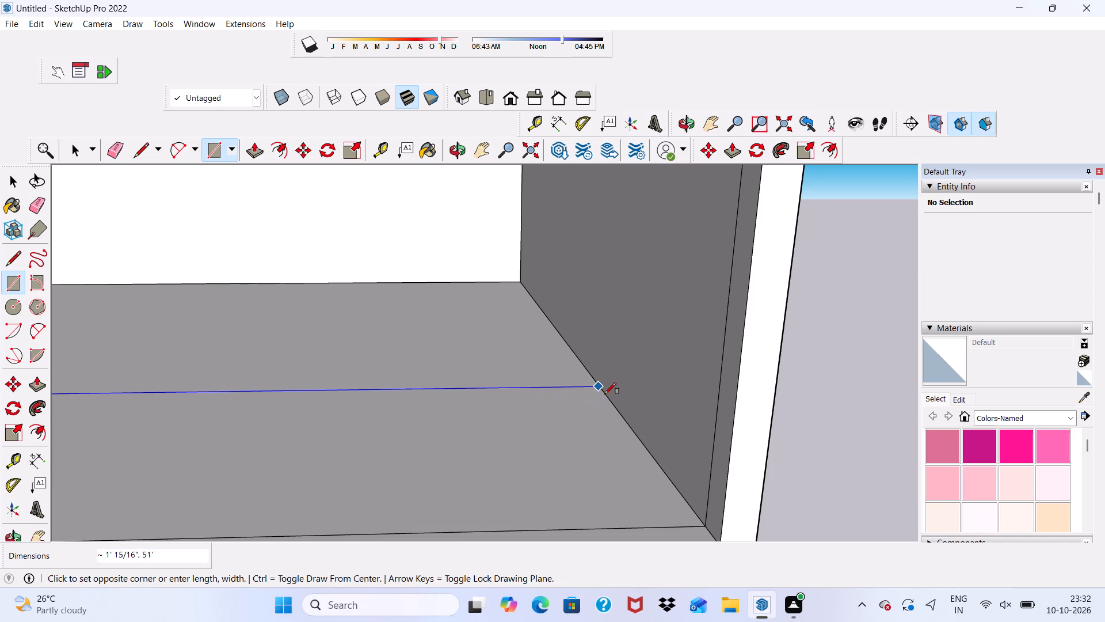
scroll(604, 392, up, 4)
scroll(600, 383, down, 3)
scroll(608, 402, up, 1)
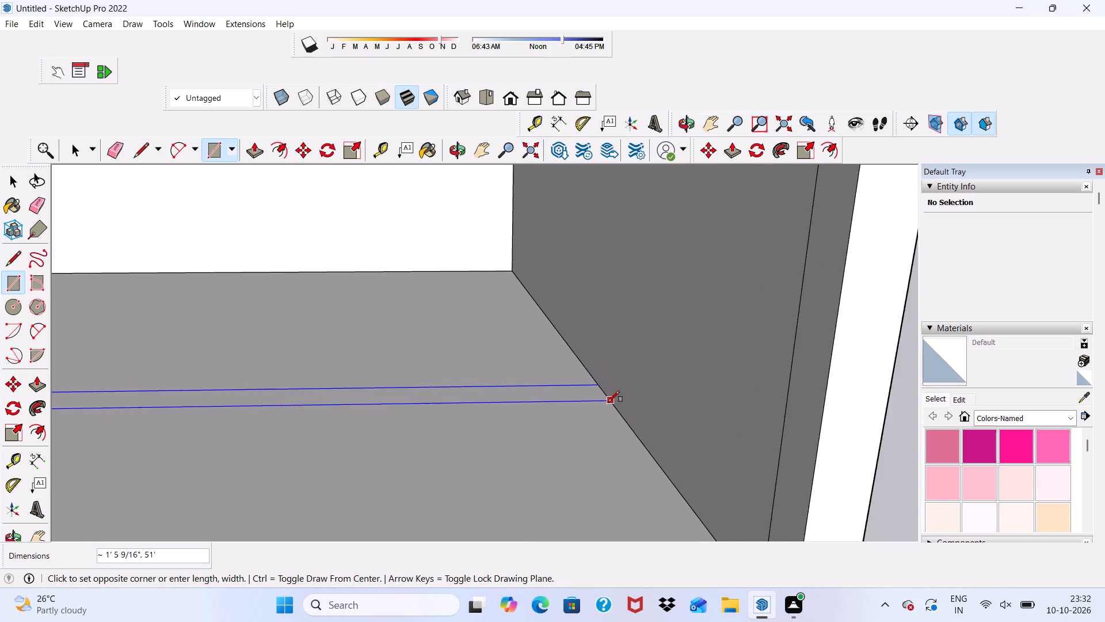
scroll(608, 402, up, 1)
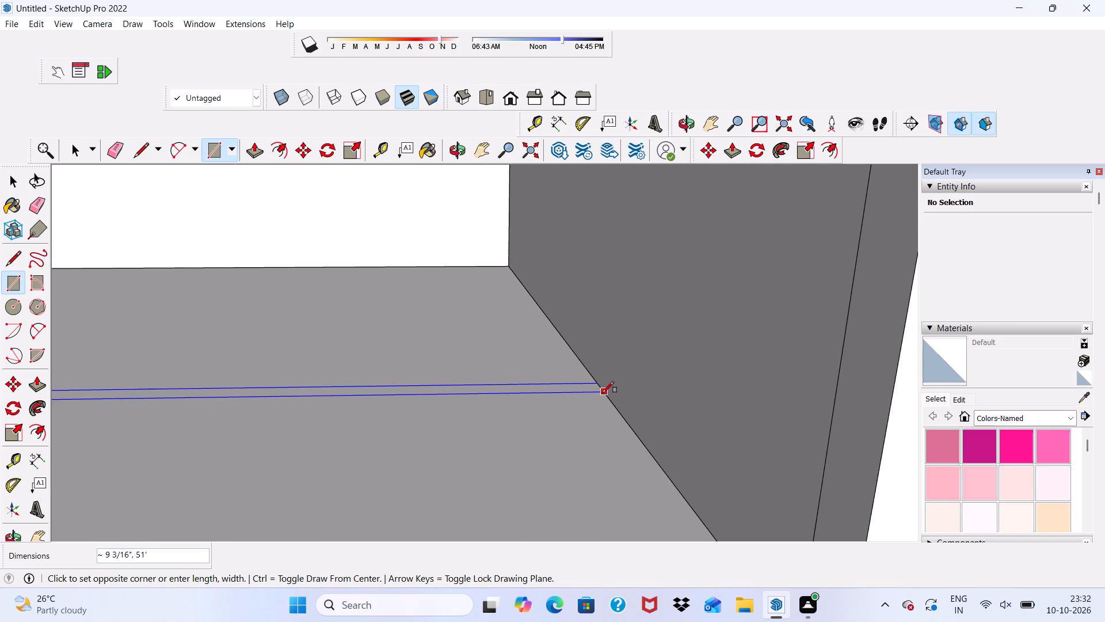
double_click(603, 393)
key(space)
Push/Pull the floor strip up 10' to the underside of the roof slab, forming an upper-storey cross wall.
scroll(592, 393, down, 4)
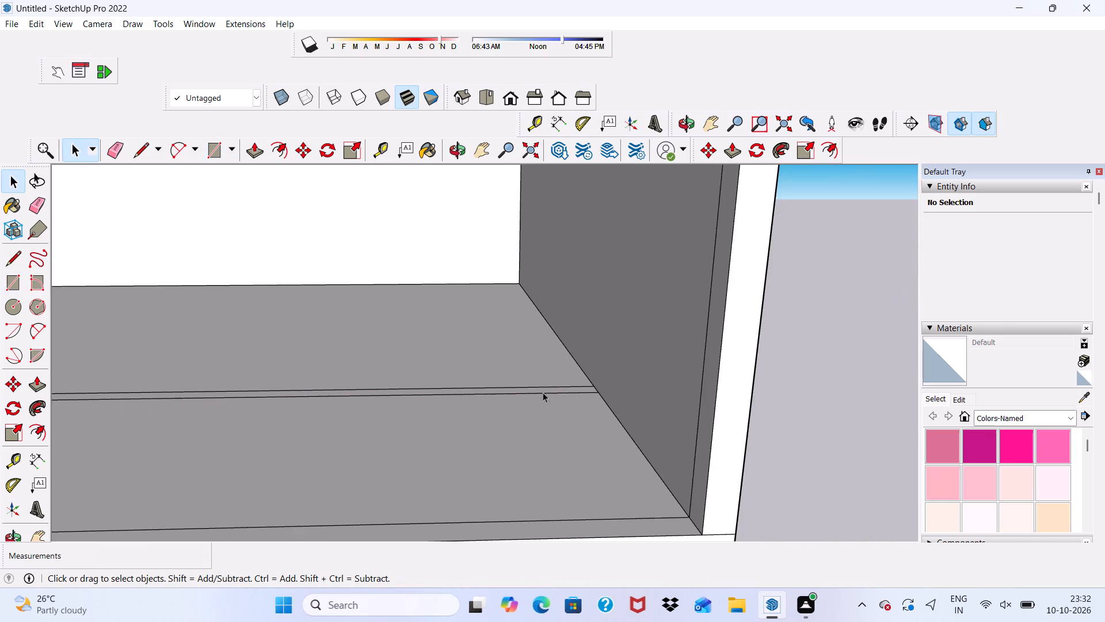
scroll(496, 390, up, 4)
click(475, 394)
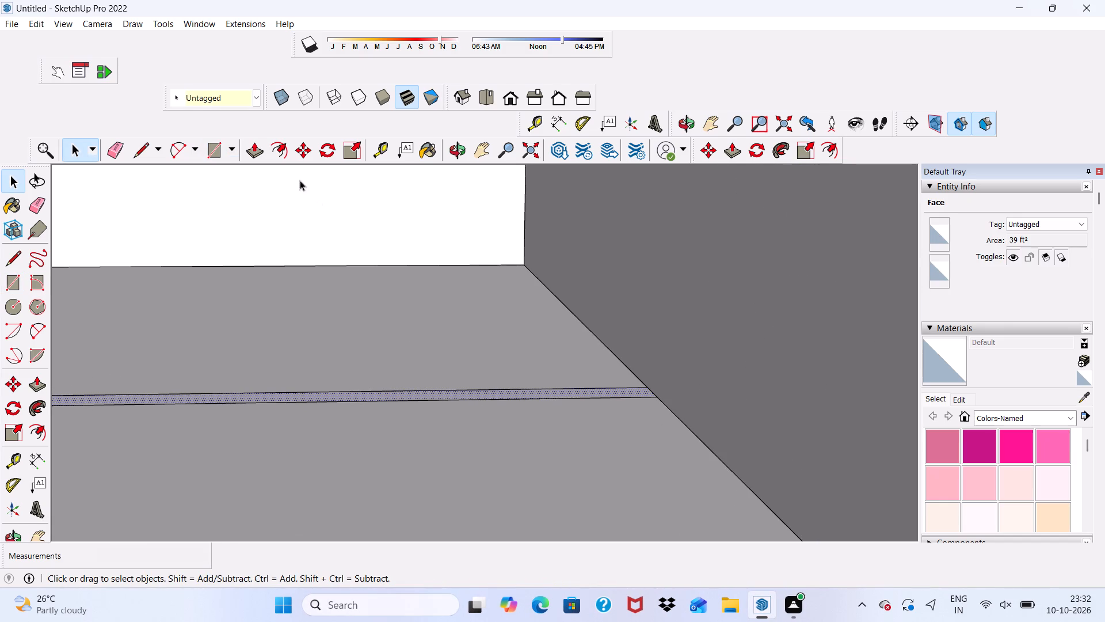
click(250, 149)
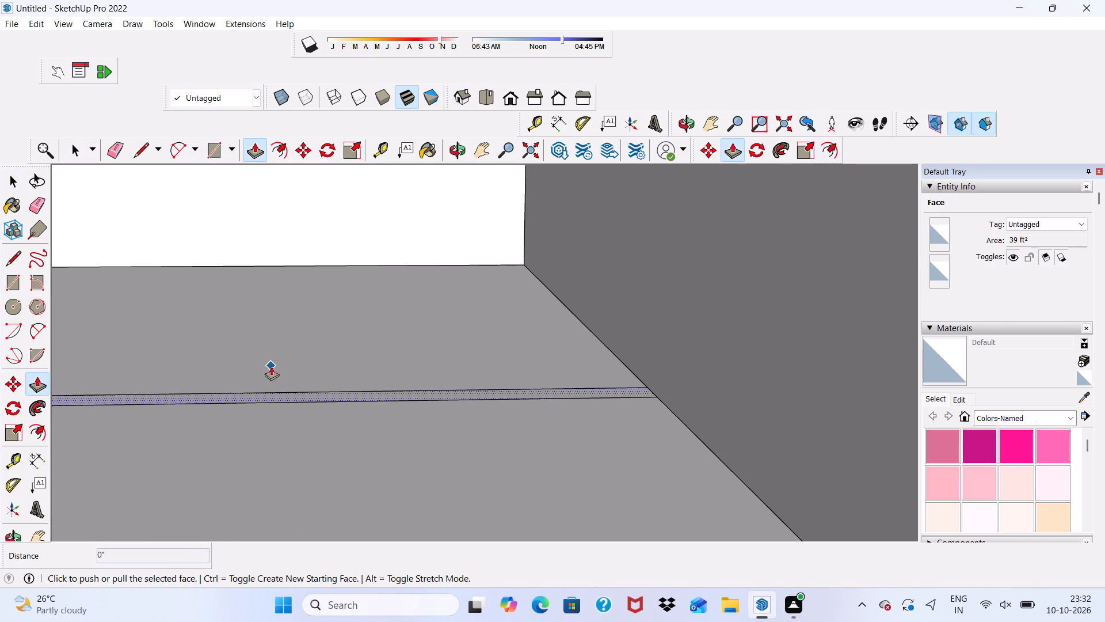
click(305, 390)
scroll(305, 390, down, 5)
scroll(367, 336, down, 2)
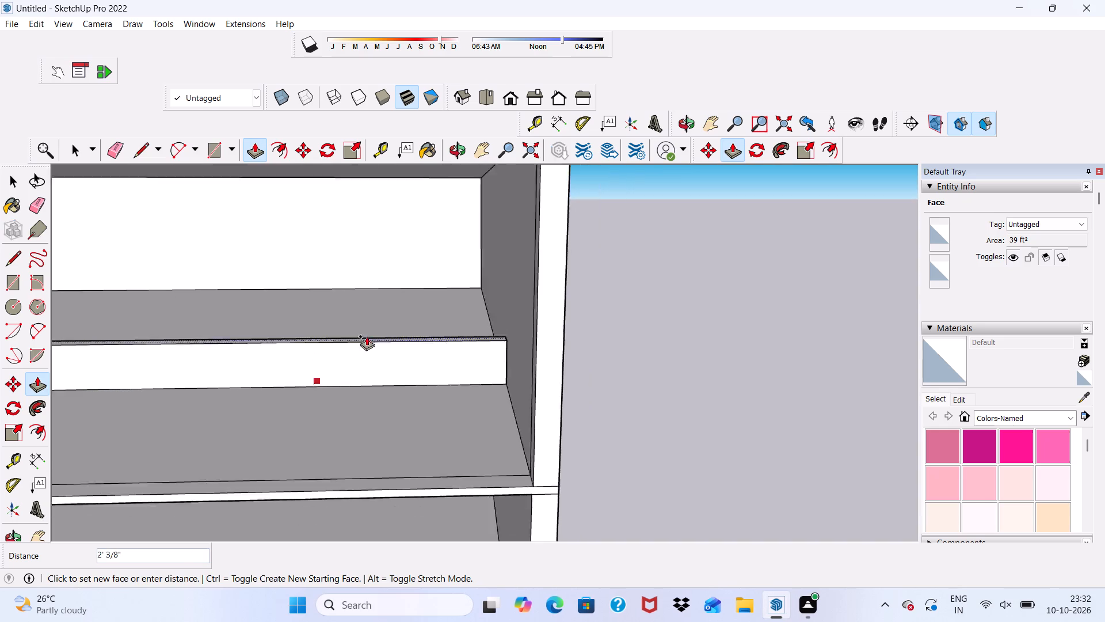
scroll(367, 336, down, 8)
scroll(384, 253, up, 5)
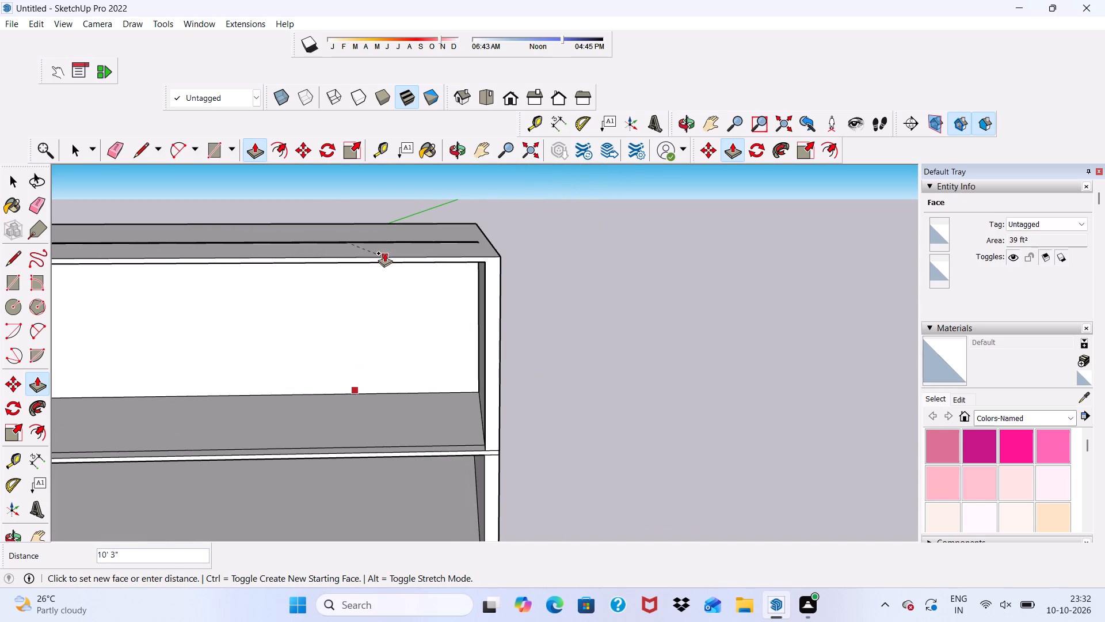
scroll(474, 259, up, 2)
click(487, 264)
scroll(475, 293, down, 4)
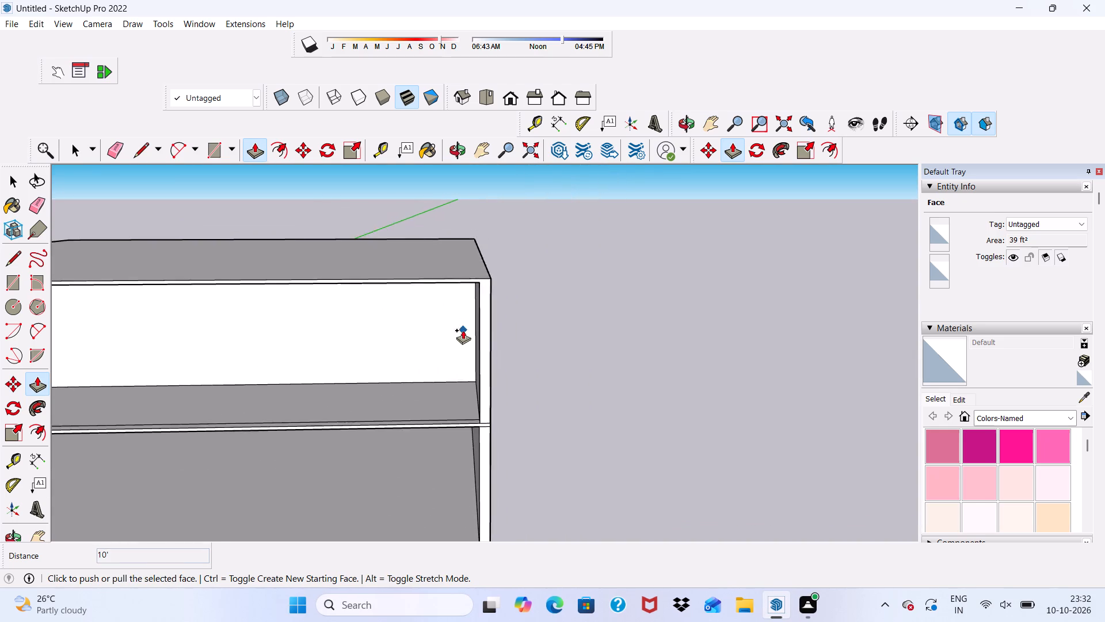
Examine the new upper-storey cross wall and both open-front storeys from several angles.
middle_drag(463, 330, 489, 280)
scroll(569, 301, down, 8)
middle_drag(630, 314, 581, 376)
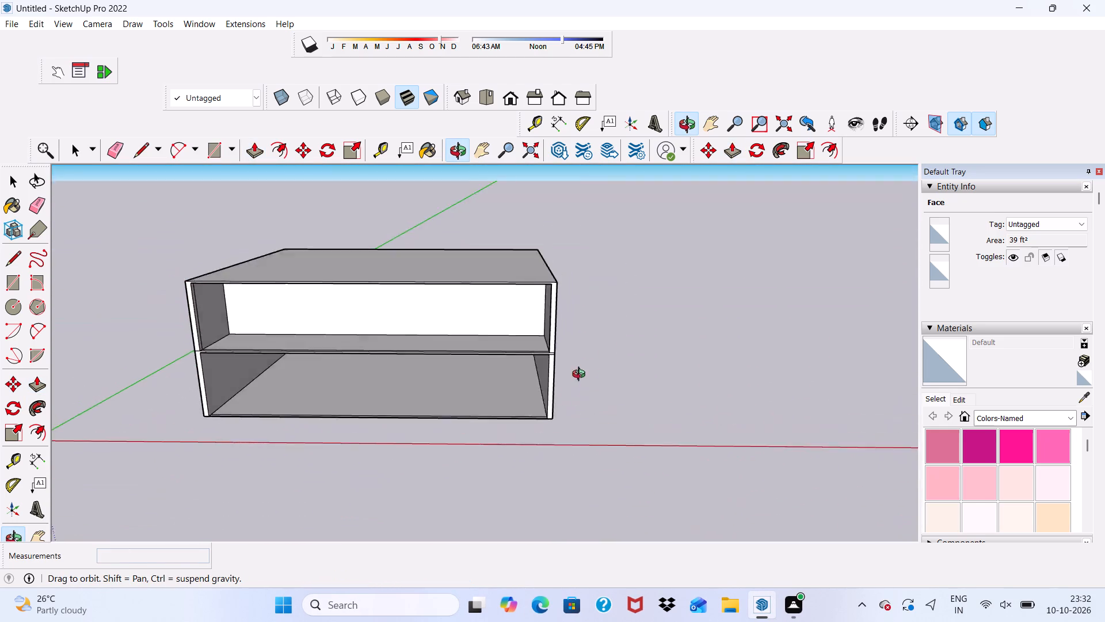
middle_drag(581, 376, 607, 361)
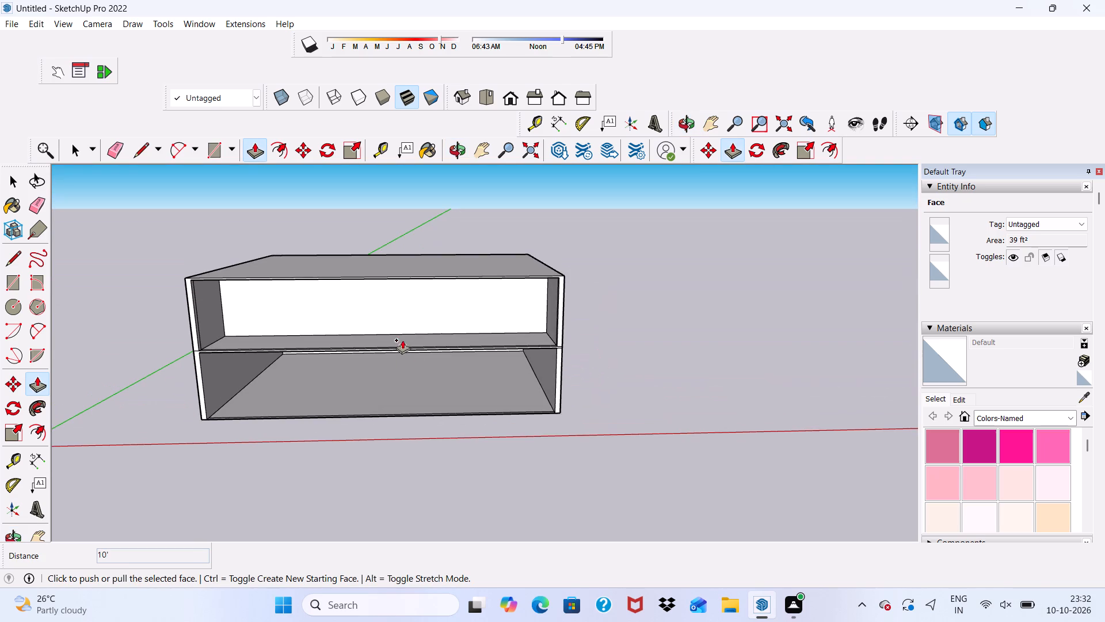
key(space)
scroll(310, 352, up, 4)
scroll(401, 383, down, 3)
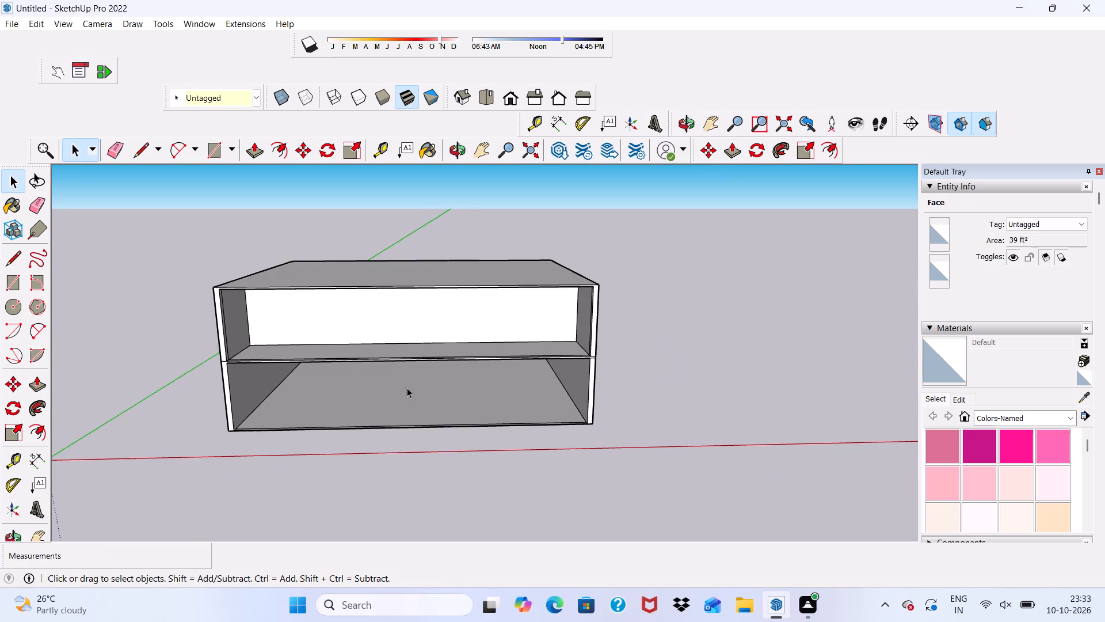
middle_drag(406, 391, 380, 335)
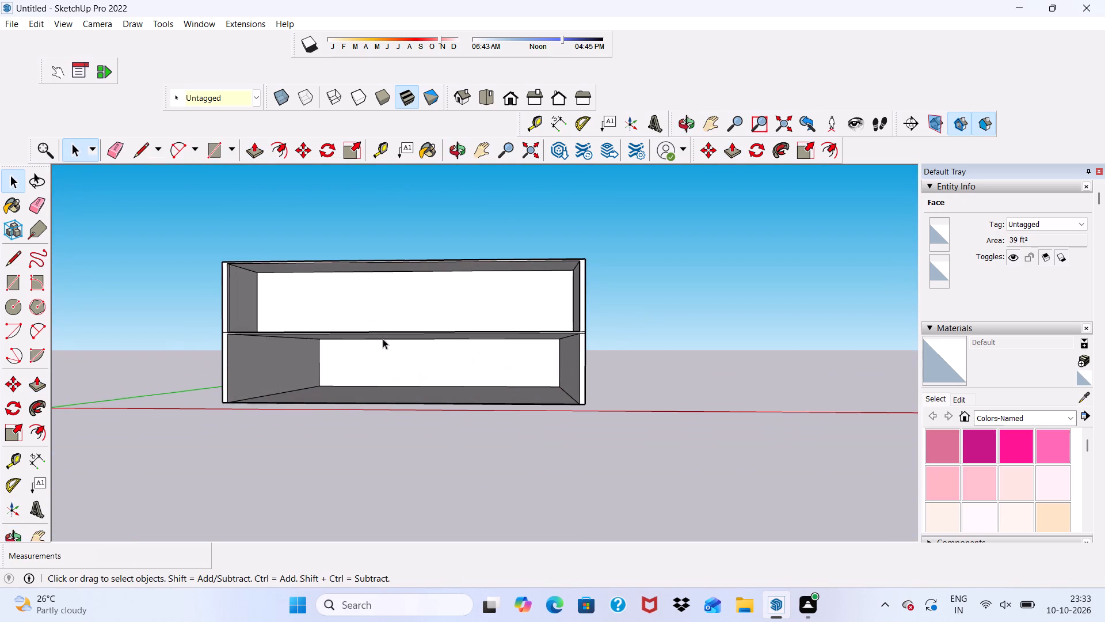
scroll(420, 330, up, 4)
scroll(444, 332, down, 1)
middle_drag(449, 340, 361, 394)
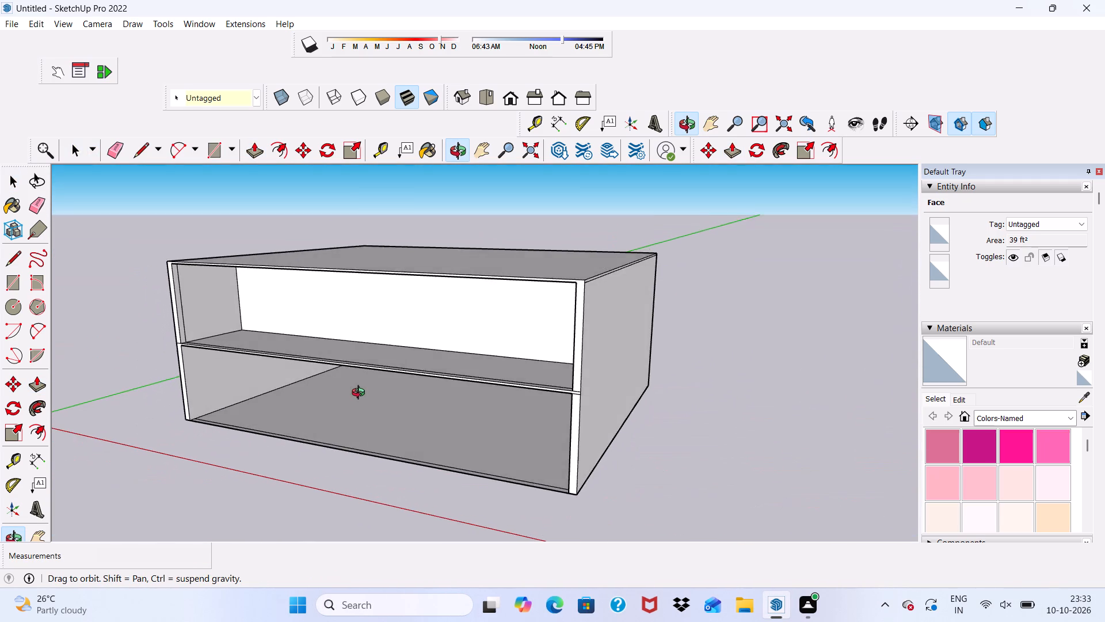
middle_drag(361, 394, 492, 475)
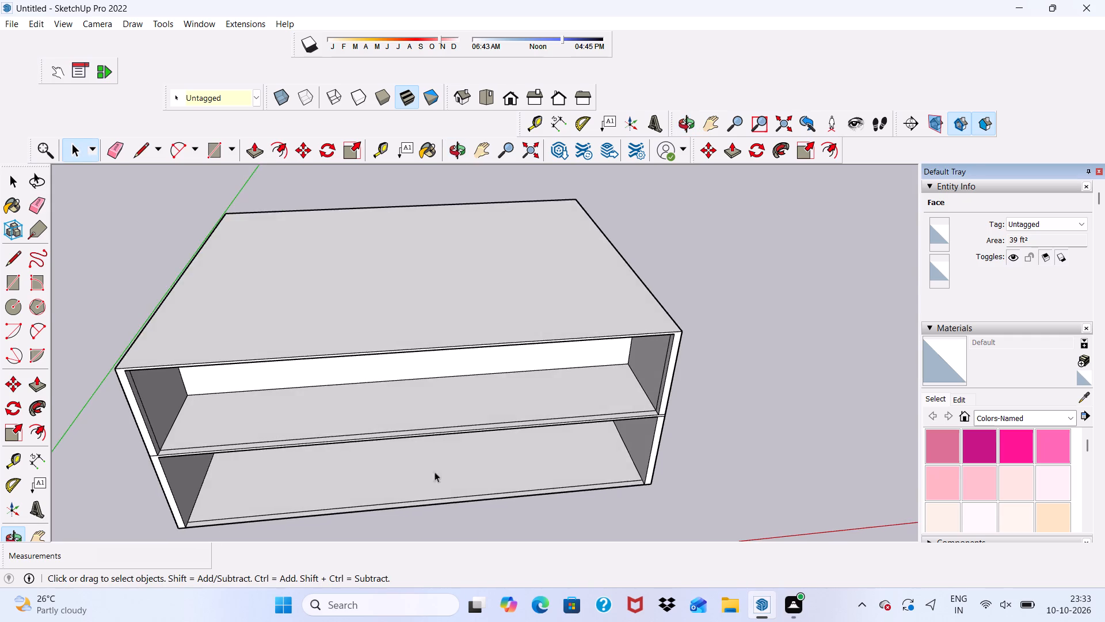
Erase the seam lines at middle-slab level on the front ends of both side walls.
scroll(285, 430, up, 4)
click(116, 143)
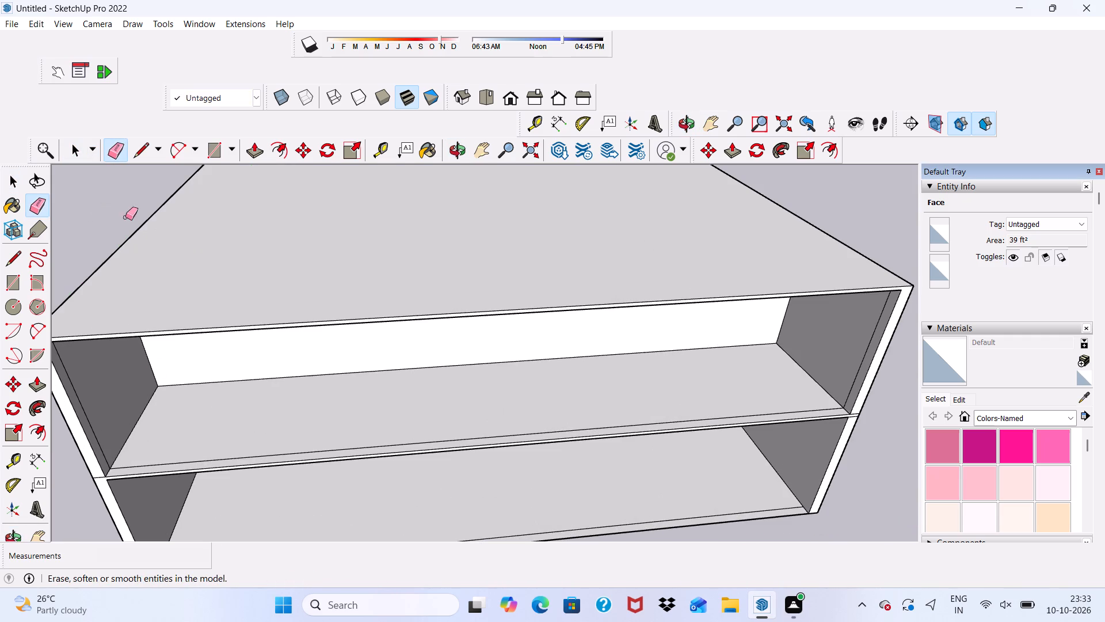
scroll(160, 515, up, 4)
scroll(90, 471, up, 3)
drag(67, 465, 66, 470)
scroll(85, 459, down, 5)
scroll(182, 406, down, 5)
scroll(235, 416, down, 2)
scroll(665, 453, up, 3)
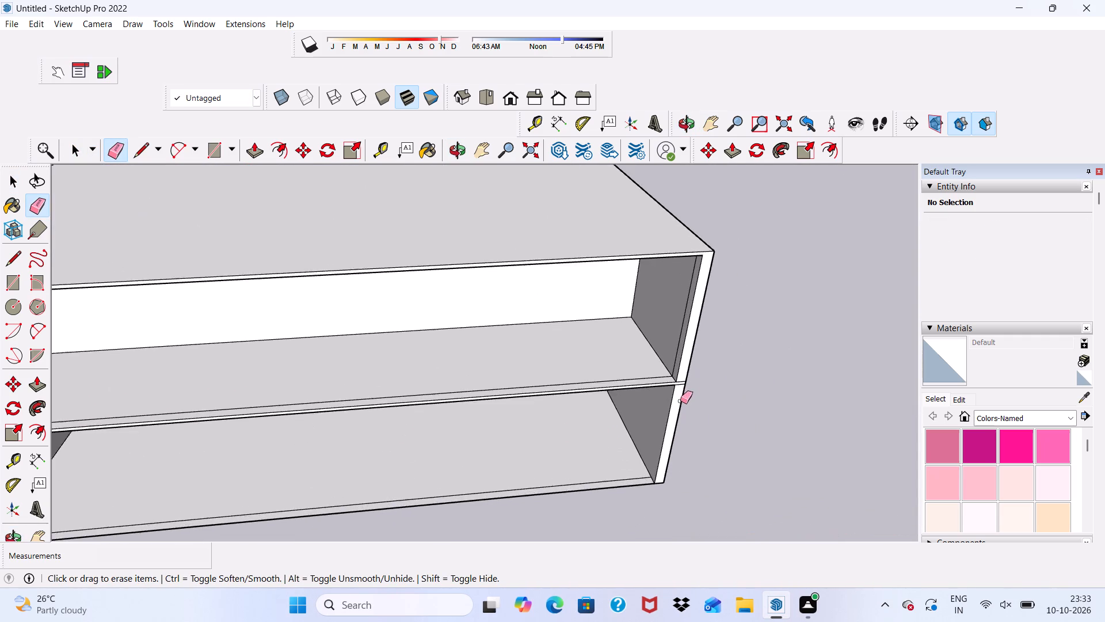
scroll(683, 382, up, 5)
drag(682, 368, 677, 400)
scroll(677, 403, down, 5)
key(space)
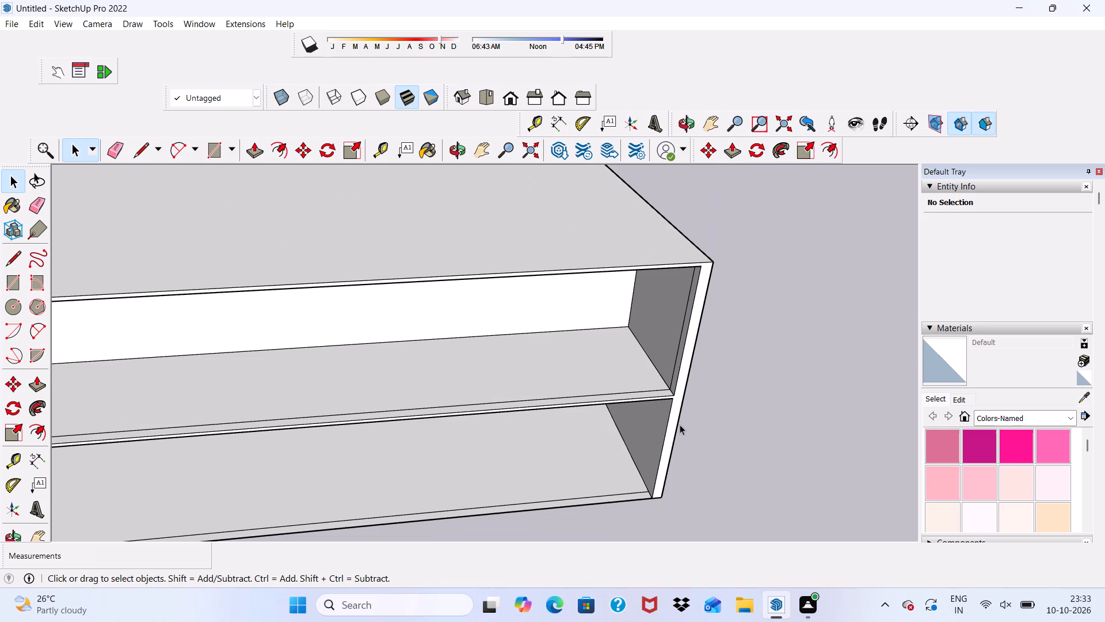
Offset the outline of the roof slab's top face inward by 9".
scroll(569, 218, down, 3)
scroll(557, 454, down, 5)
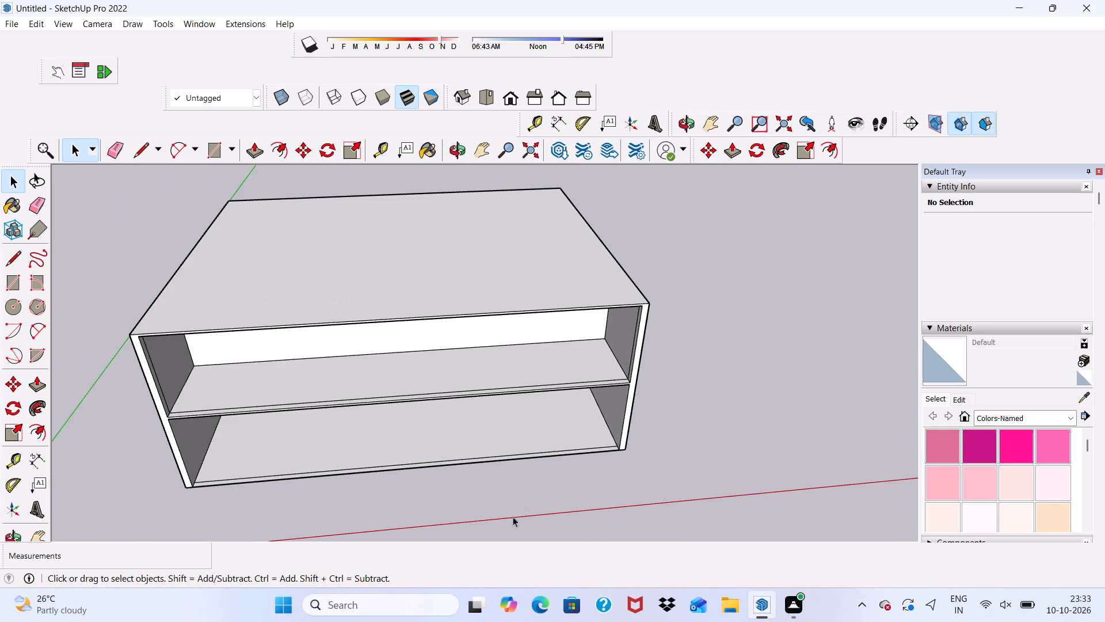
scroll(475, 442, down, 2)
middle_drag(456, 397, 475, 406)
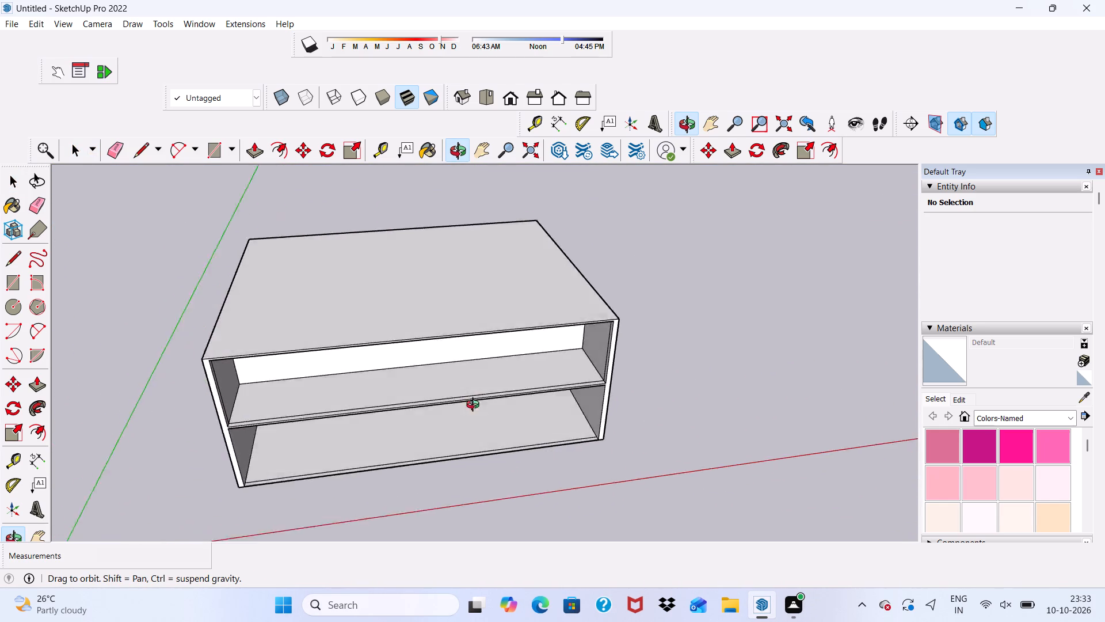
middle_drag(475, 406, 464, 450)
scroll(262, 348, up, 5)
scroll(189, 339, up, 1)
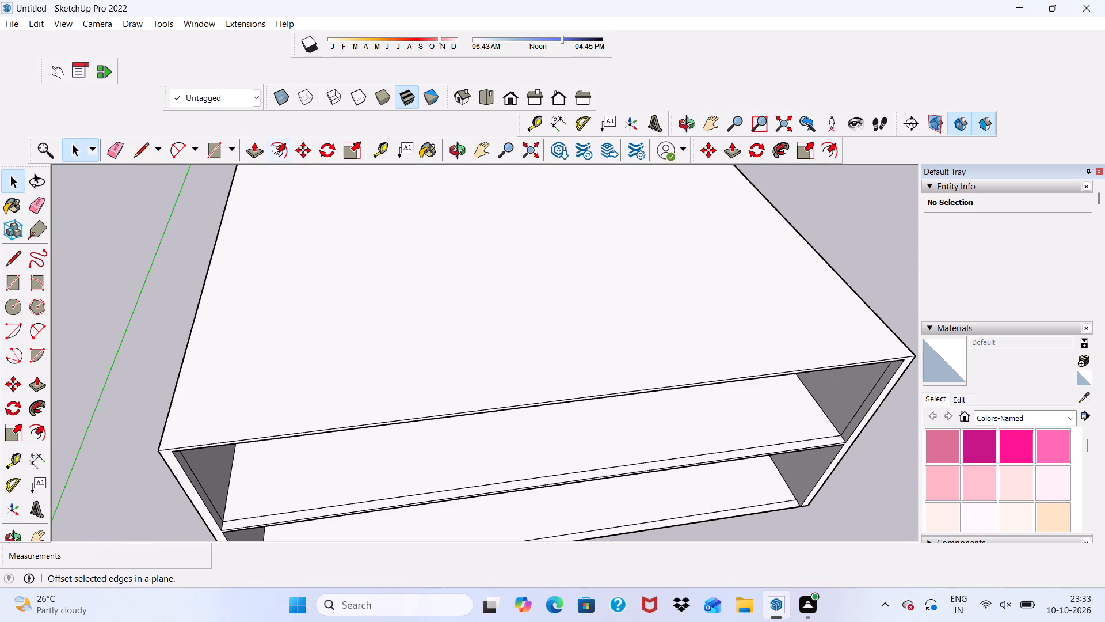
click(276, 144)
click(252, 305)
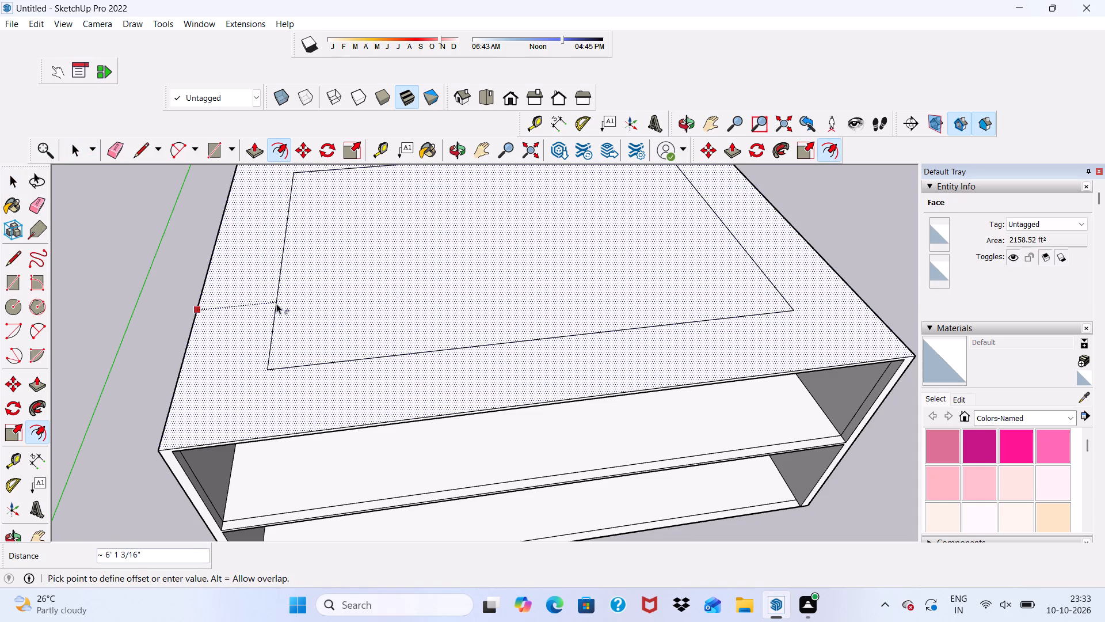
key(9)
key(shift+quotedbl)
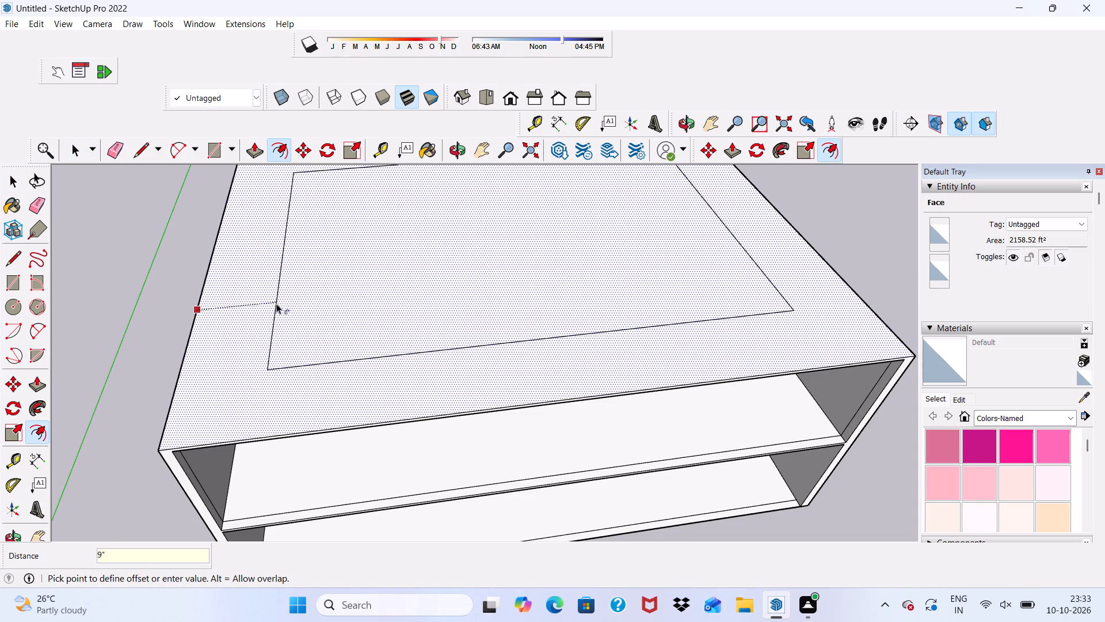
key(Return)
key(space)
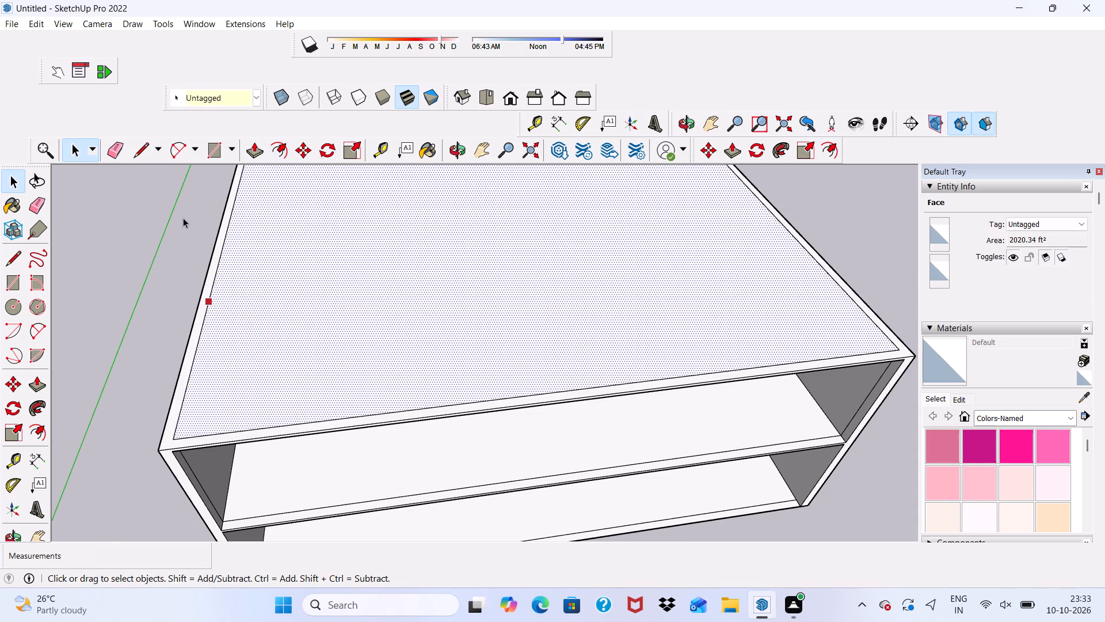
click(185, 216)
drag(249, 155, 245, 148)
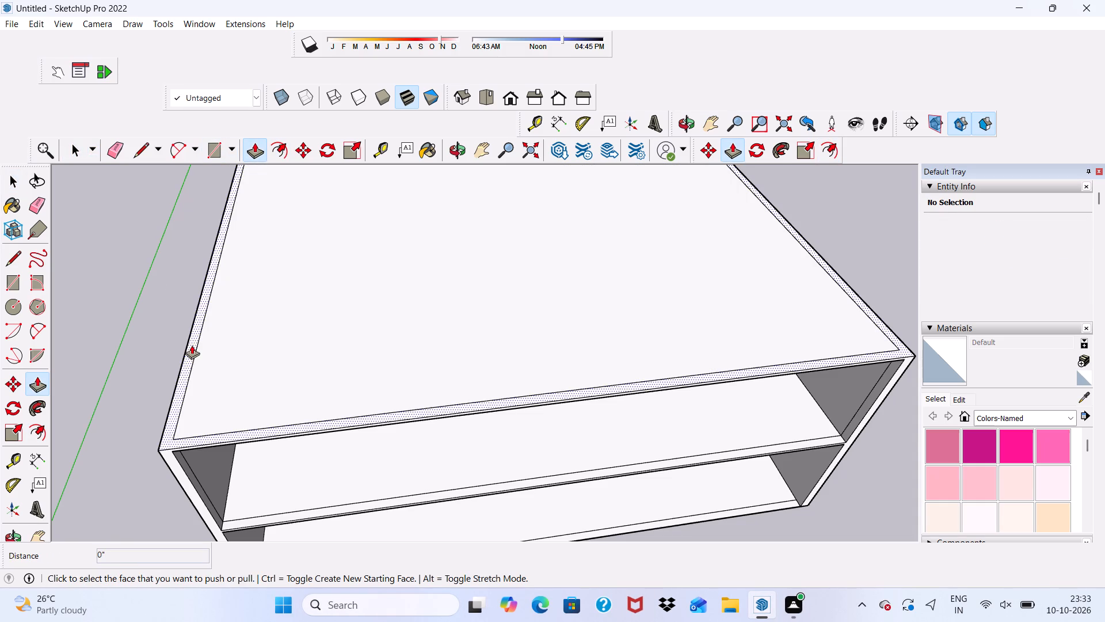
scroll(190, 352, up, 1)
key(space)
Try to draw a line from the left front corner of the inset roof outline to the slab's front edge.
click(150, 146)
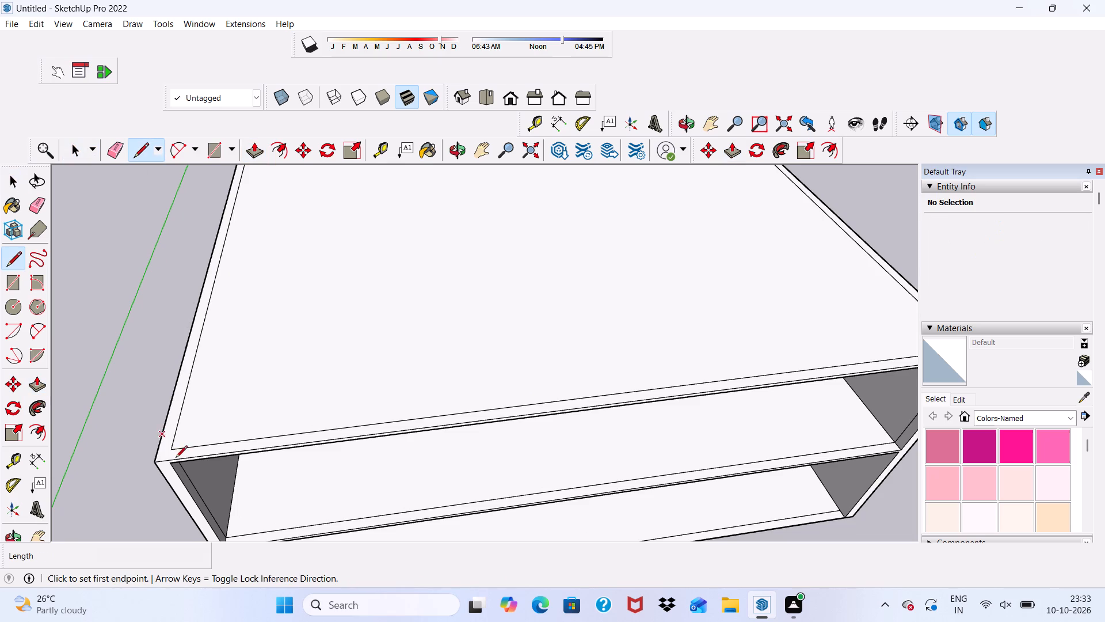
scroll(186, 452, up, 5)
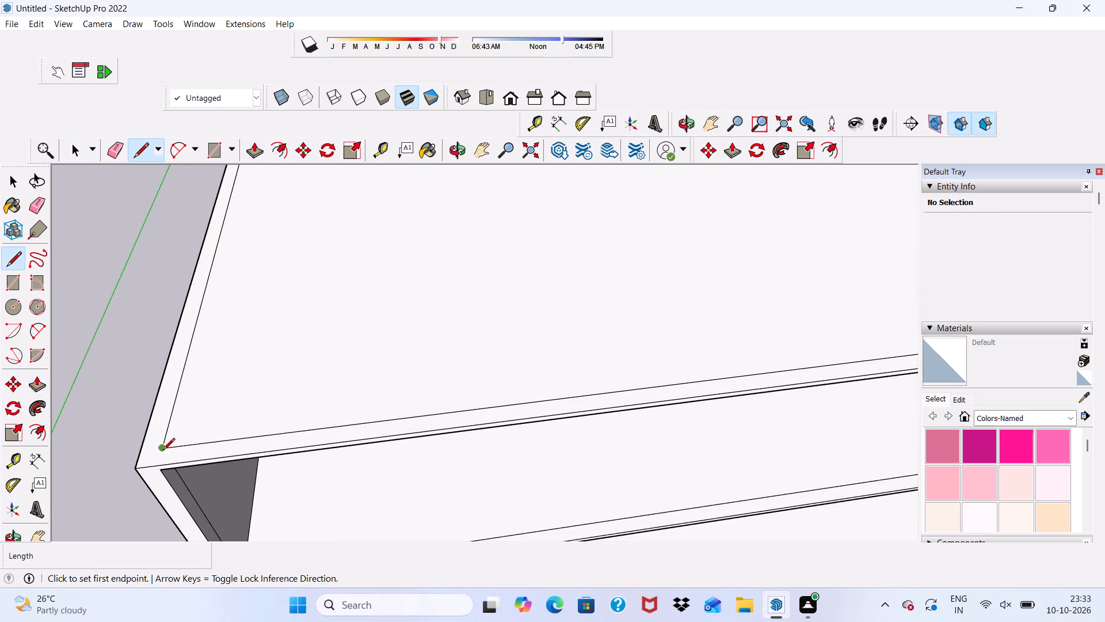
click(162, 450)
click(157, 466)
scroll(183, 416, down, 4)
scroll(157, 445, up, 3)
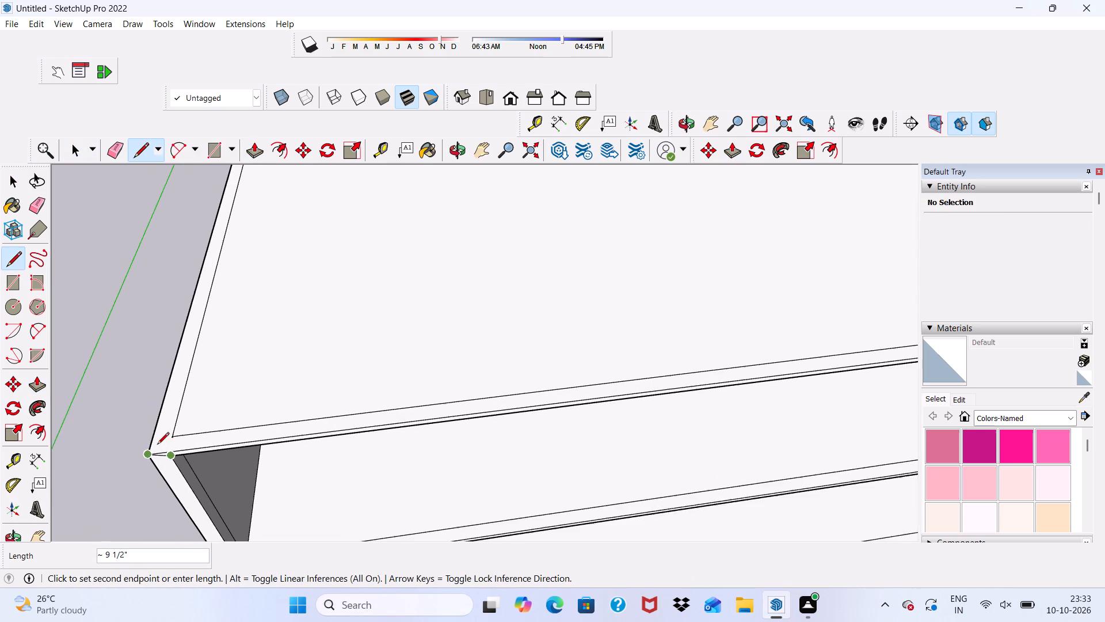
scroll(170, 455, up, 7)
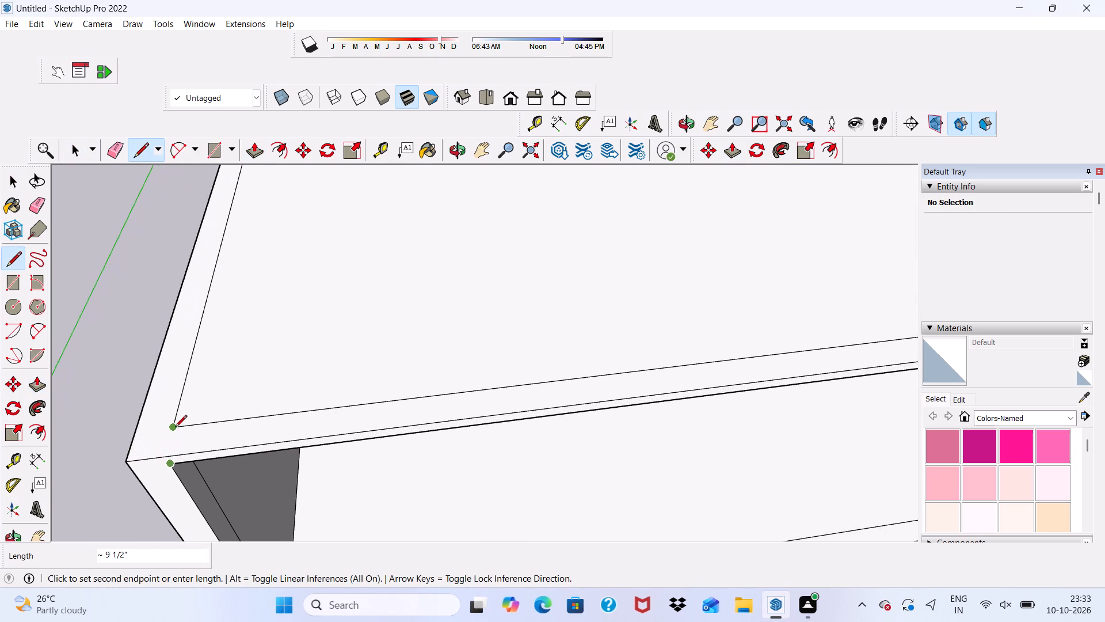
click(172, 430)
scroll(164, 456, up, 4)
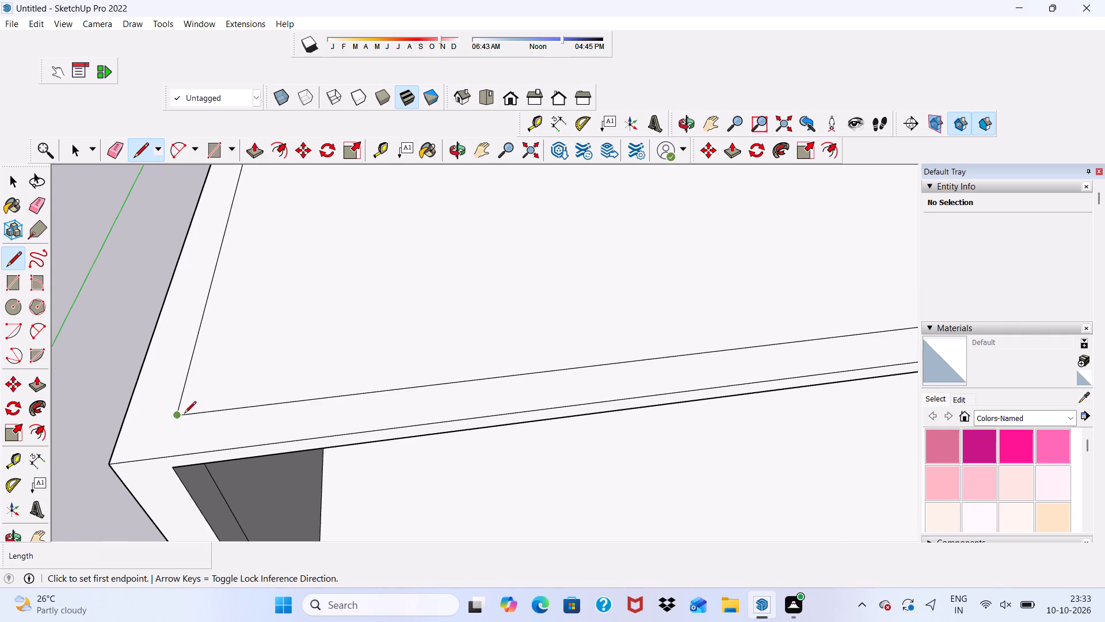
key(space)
Draw a 9" line from the left front corner of the inset roof outline straight to the slab's front edge.
scroll(188, 430, up, 17)
scroll(141, 423, up, 1)
middle_drag(141, 423, 260, 404)
click(146, 150)
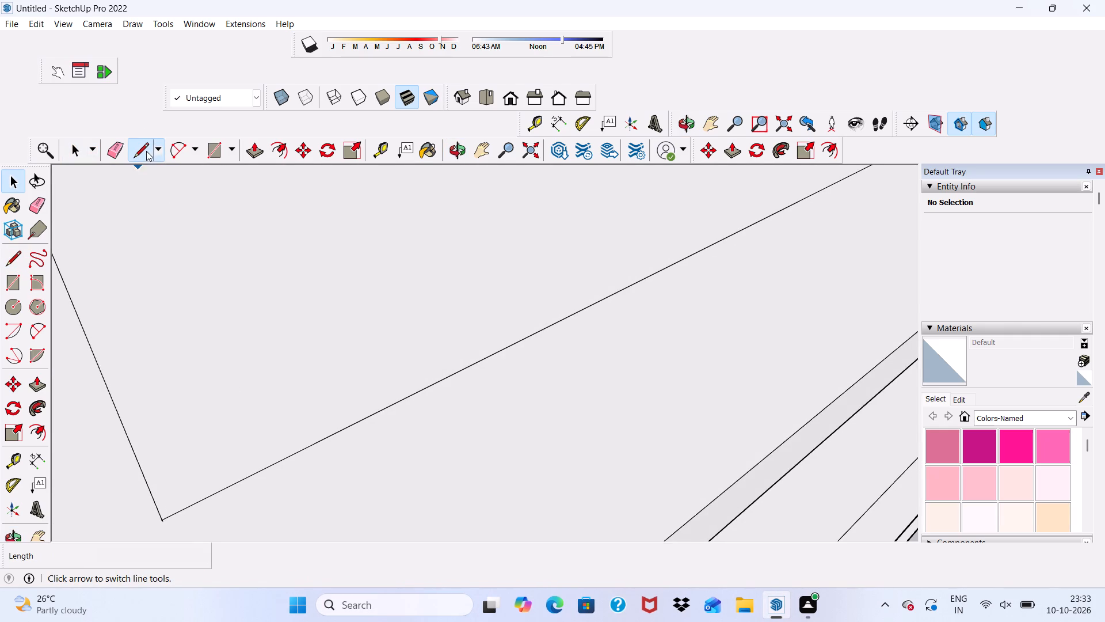
scroll(155, 189, down, 10)
scroll(244, 366, up, 4)
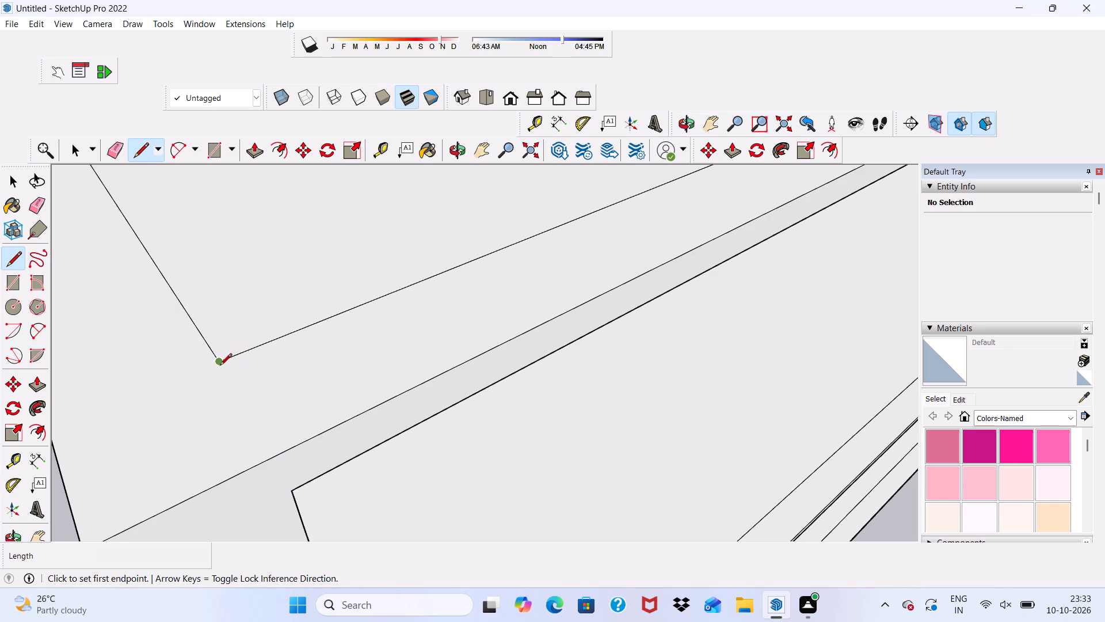
click(220, 366)
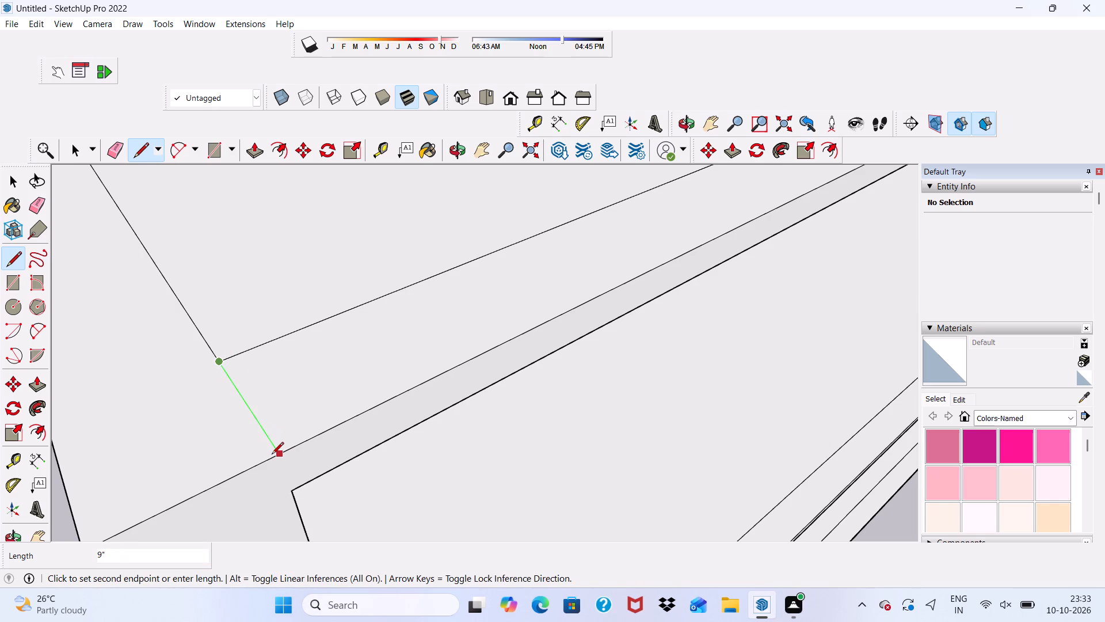
click(273, 456)
Draw a matching 9" line from the right front corner of the inset outline to the roof slab's front edge.
scroll(252, 454, down, 20)
scroll(252, 454, down, 6)
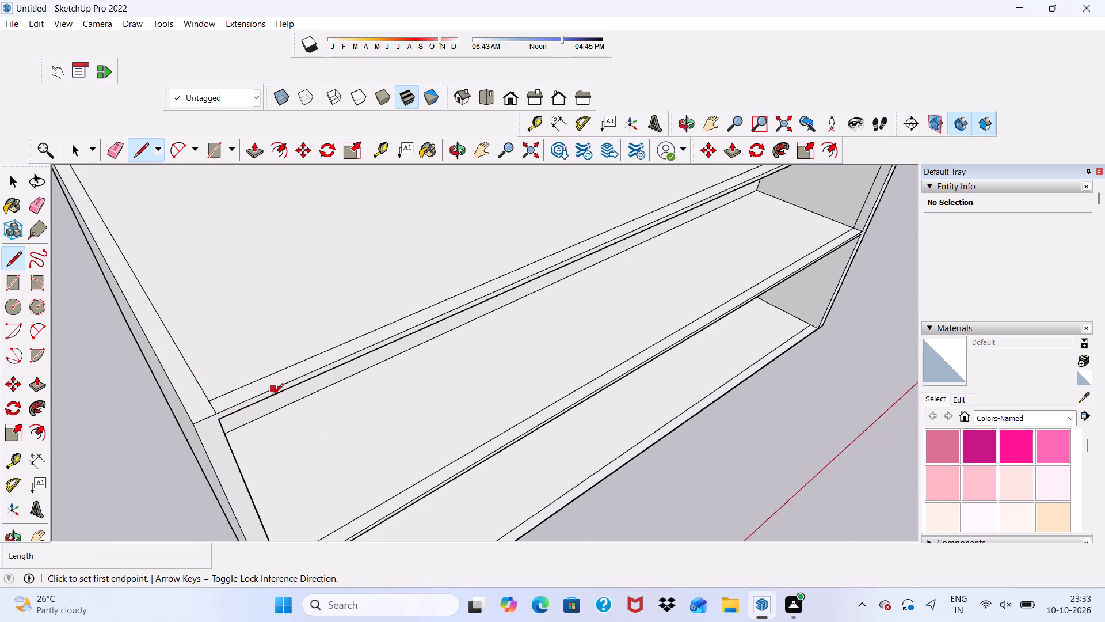
scroll(272, 396, down, 1)
scroll(670, 295, up, 1)
middle_drag(669, 298, 506, 320)
scroll(875, 321, up, 8)
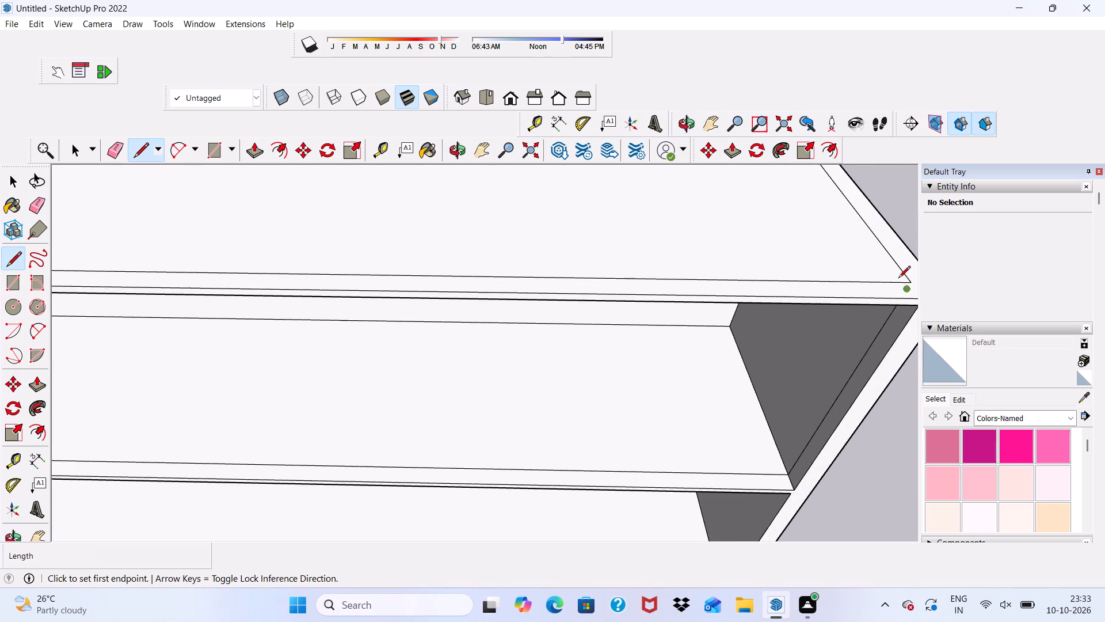
scroll(898, 279, up, 5)
scroll(817, 279, down, 9)
scroll(830, 296, up, 5)
scroll(745, 289, up, 4)
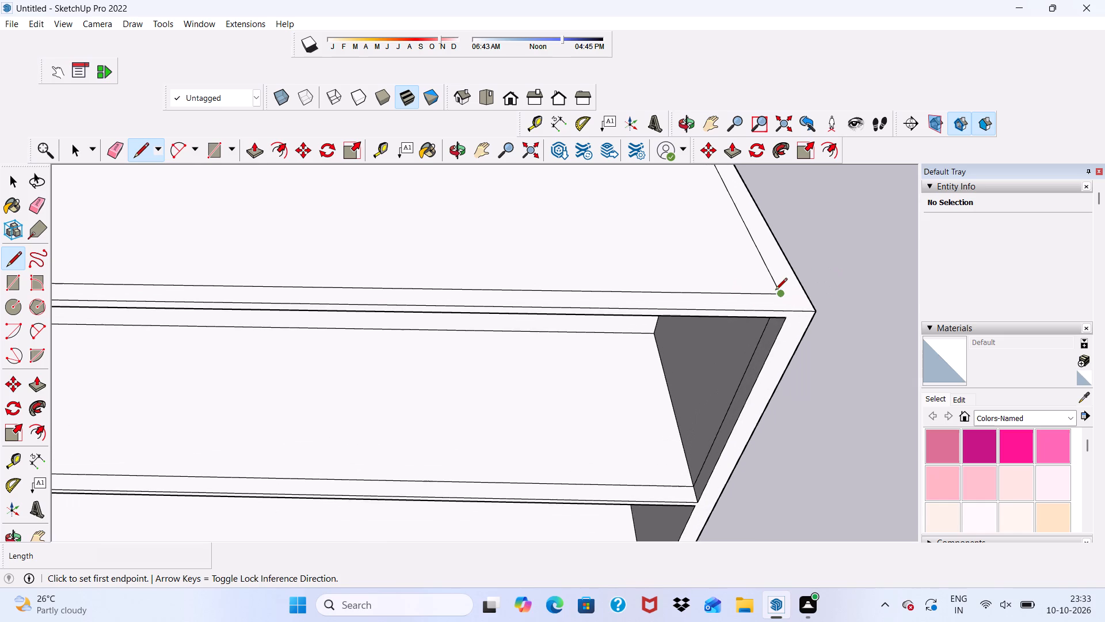
click(782, 296)
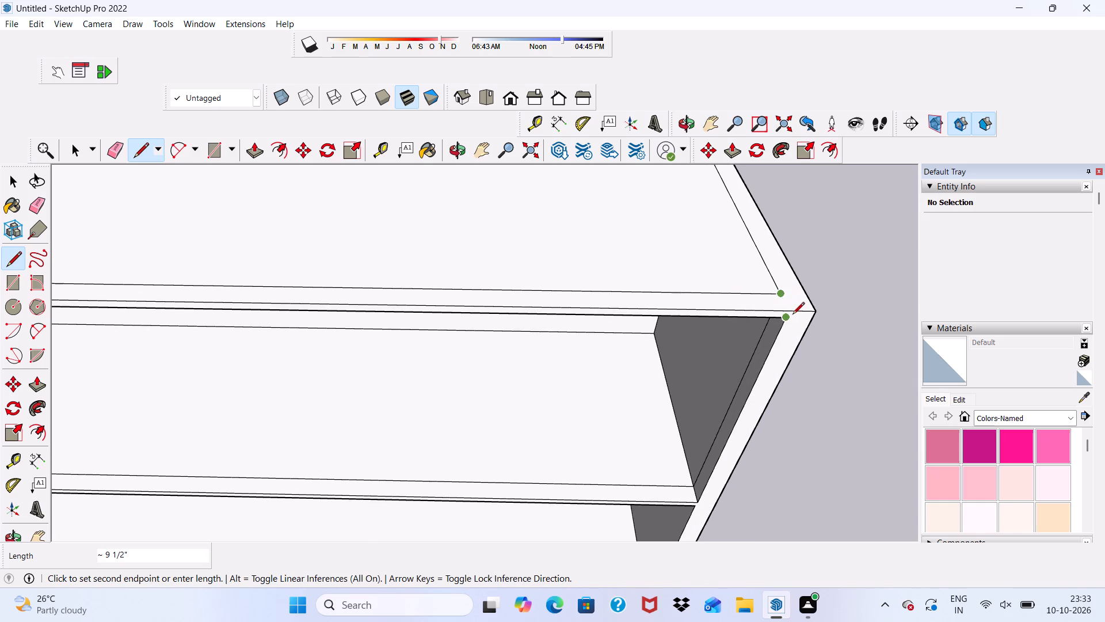
scroll(792, 315, up, 5)
click(789, 310)
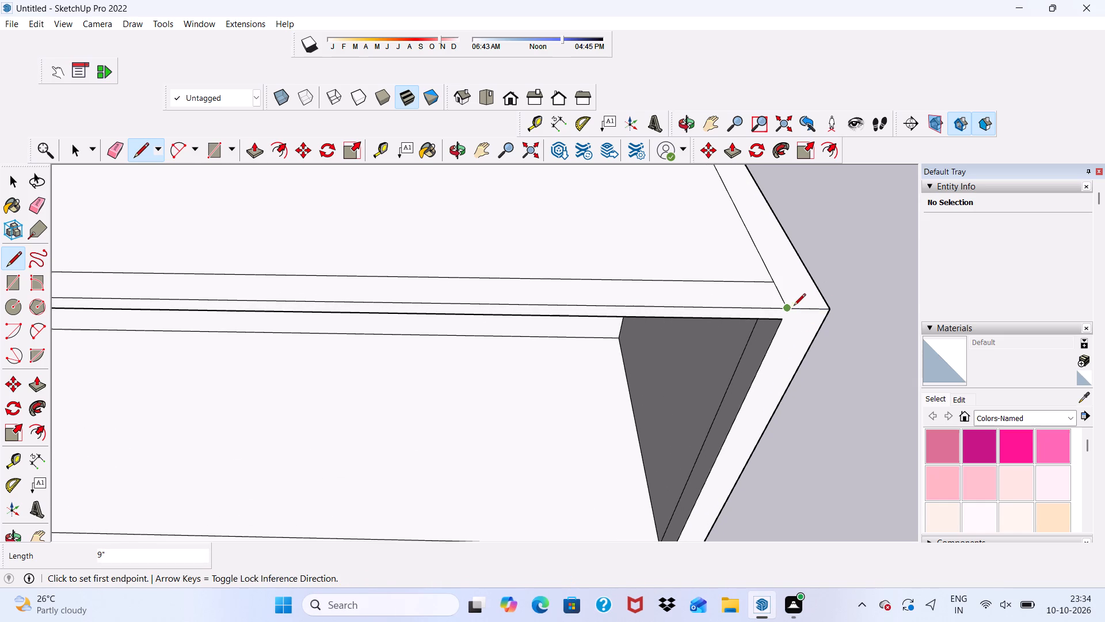
key(space)
Push/Pull the U-shaped roof border along the sides and rear up 10' to form the third-storey walls.
click(797, 289)
scroll(694, 280, down, 3)
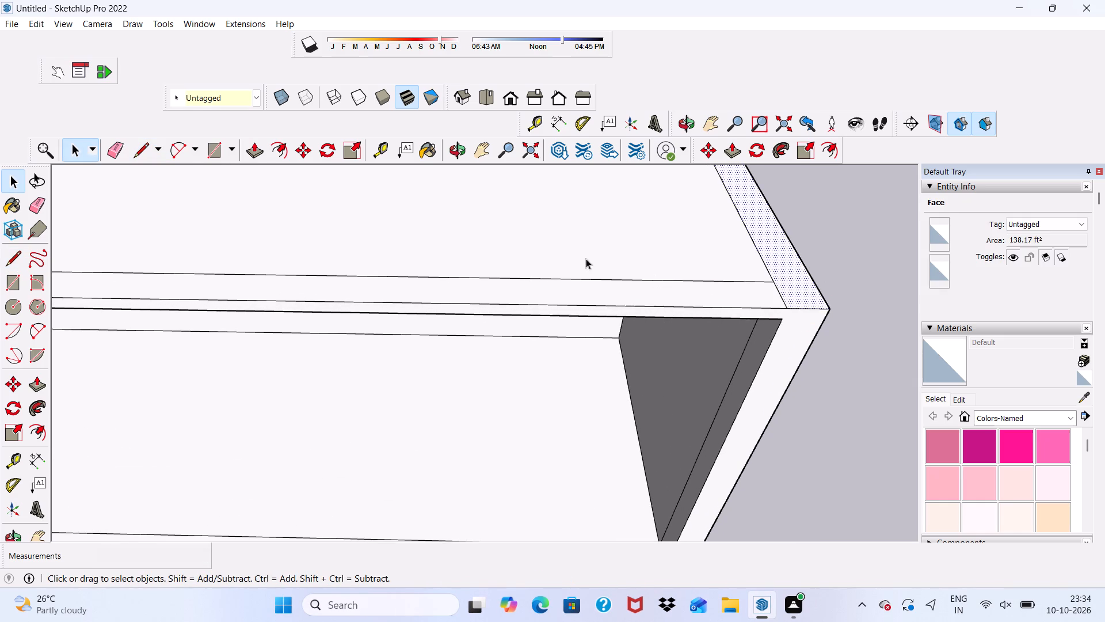
click(261, 147)
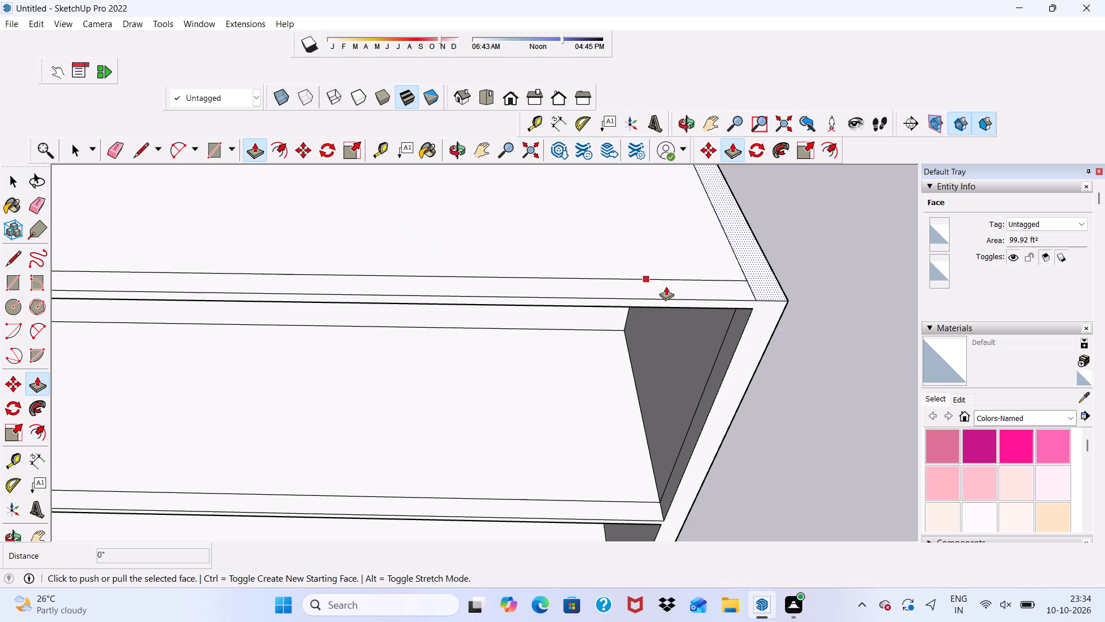
click(768, 279)
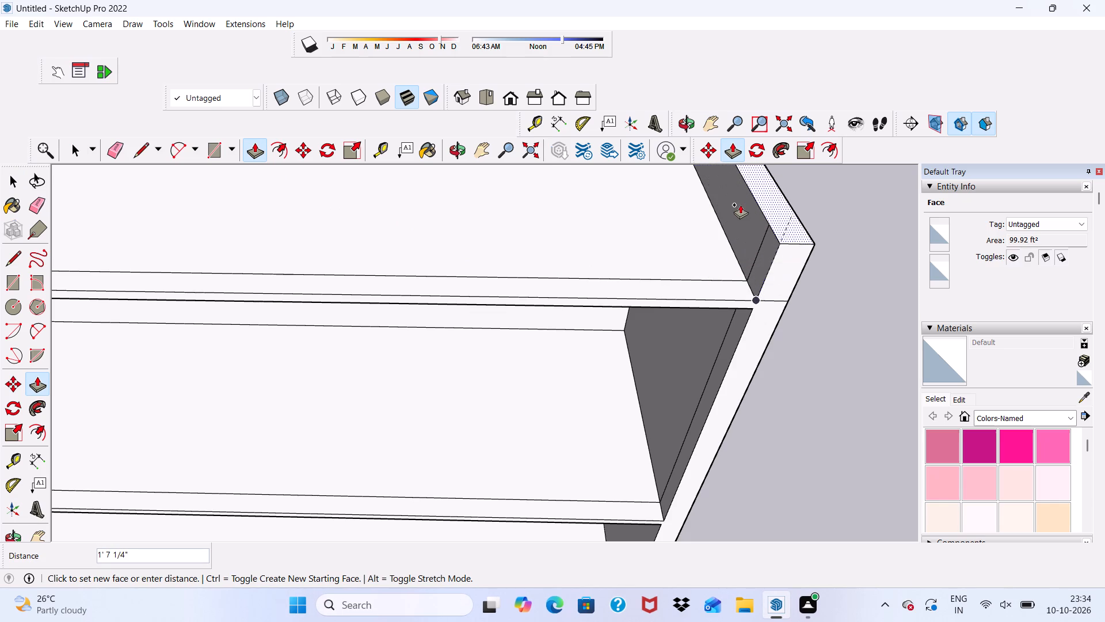
text(10')
key(Return)
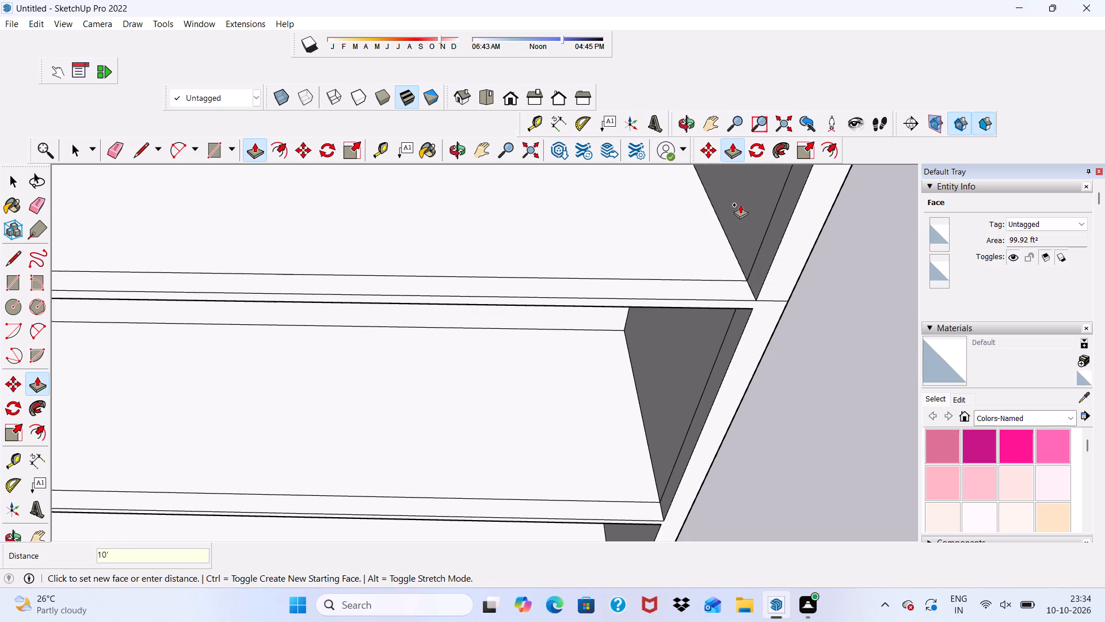
key(space)
Examine the new third-storey walls and all three open-front levels from several angles.
scroll(677, 221, down, 16)
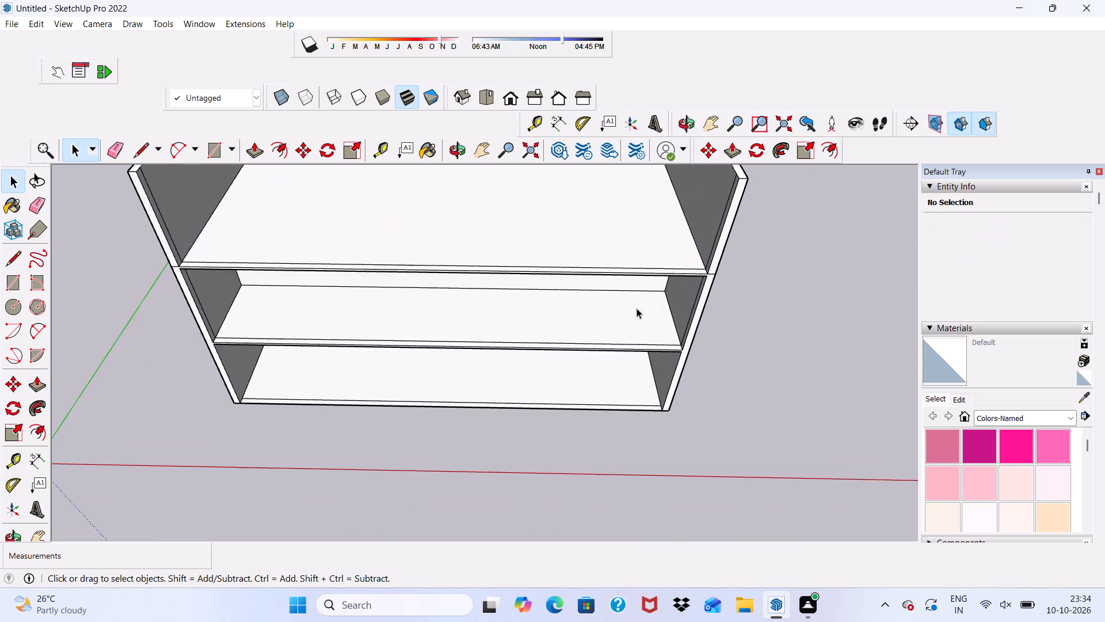
middle_drag(609, 310, 583, 122)
scroll(558, 149, up, 5)
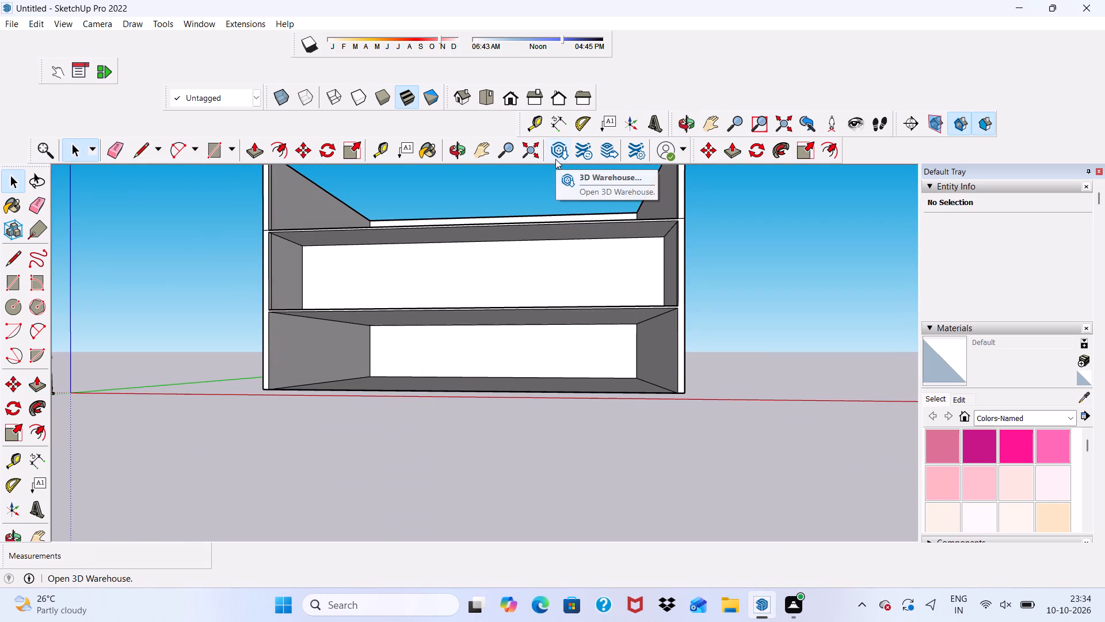
scroll(546, 183, down, 4)
middle_drag(468, 226, 513, 297)
scroll(447, 194, up, 5)
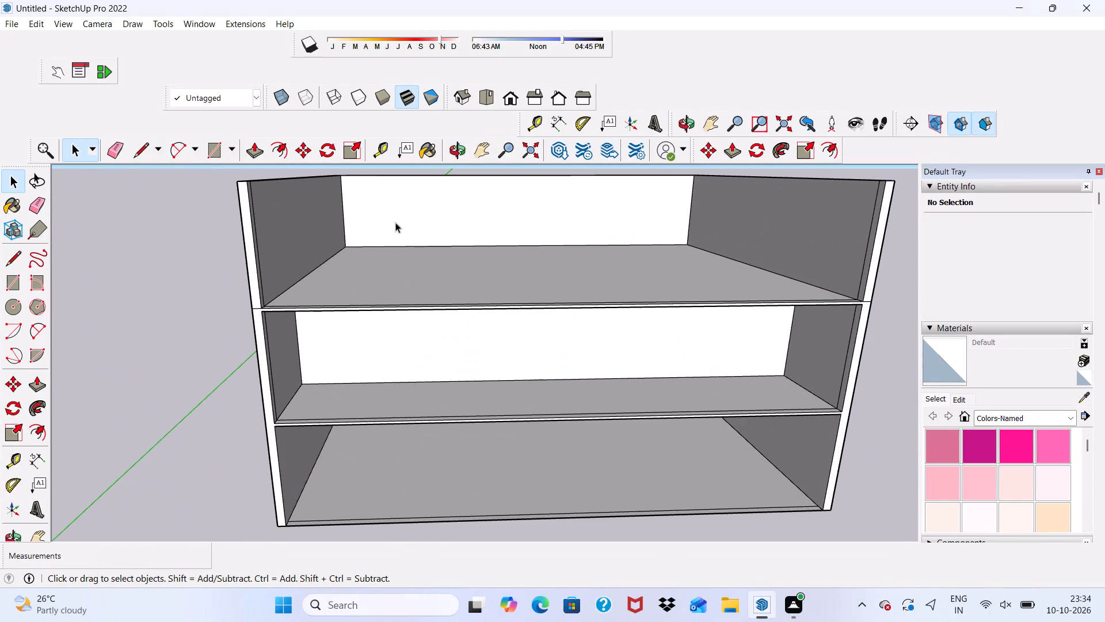
middle_drag(276, 360, 250, 354)
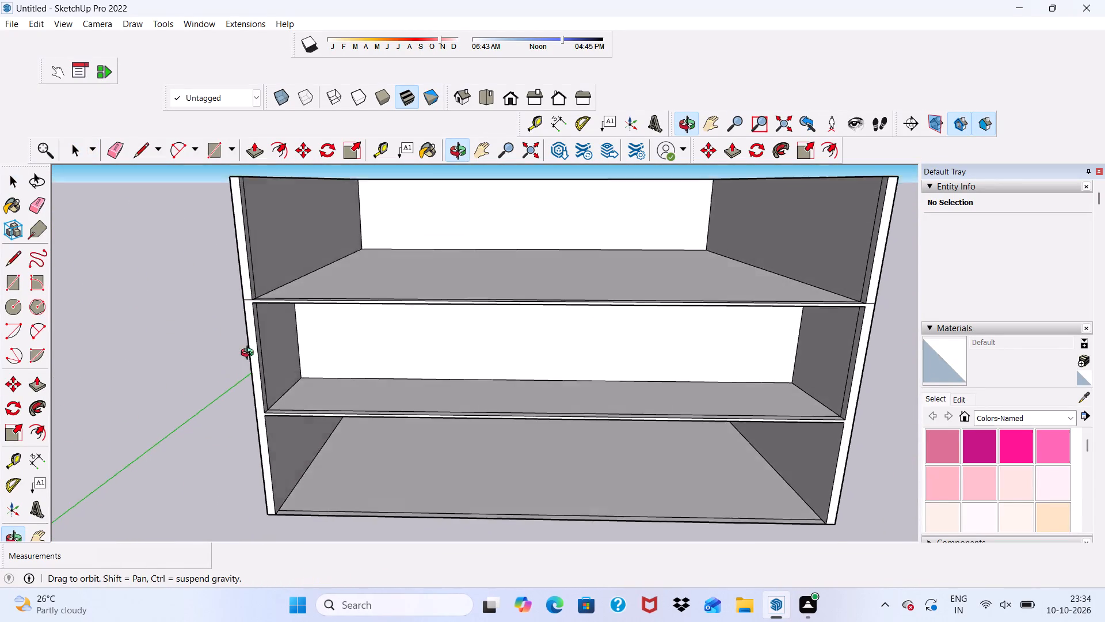
middle_drag(250, 354, 209, 352)
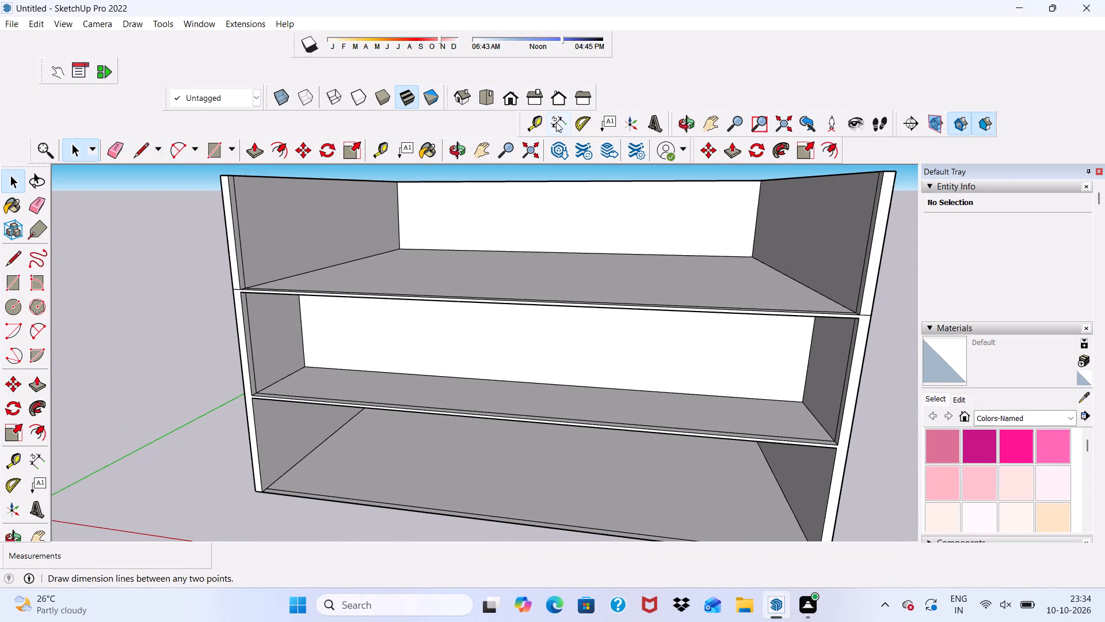
Measure the middle storey's floor depth along its left side wall, from near the front to the cross wall.
click(556, 122)
scroll(224, 358, up, 5)
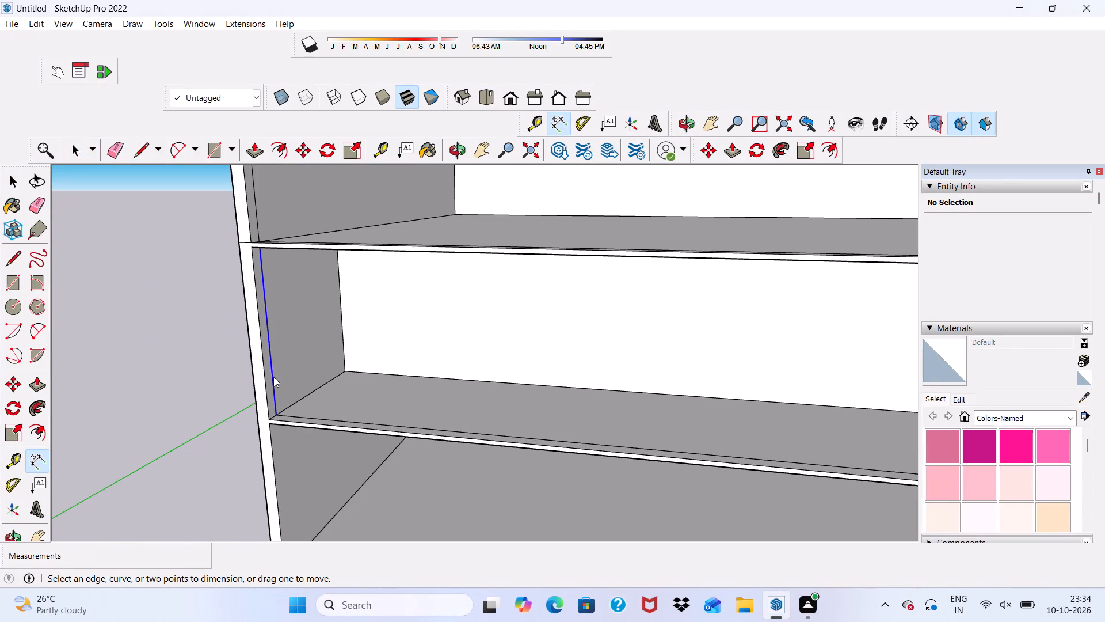
scroll(280, 412, up, 2)
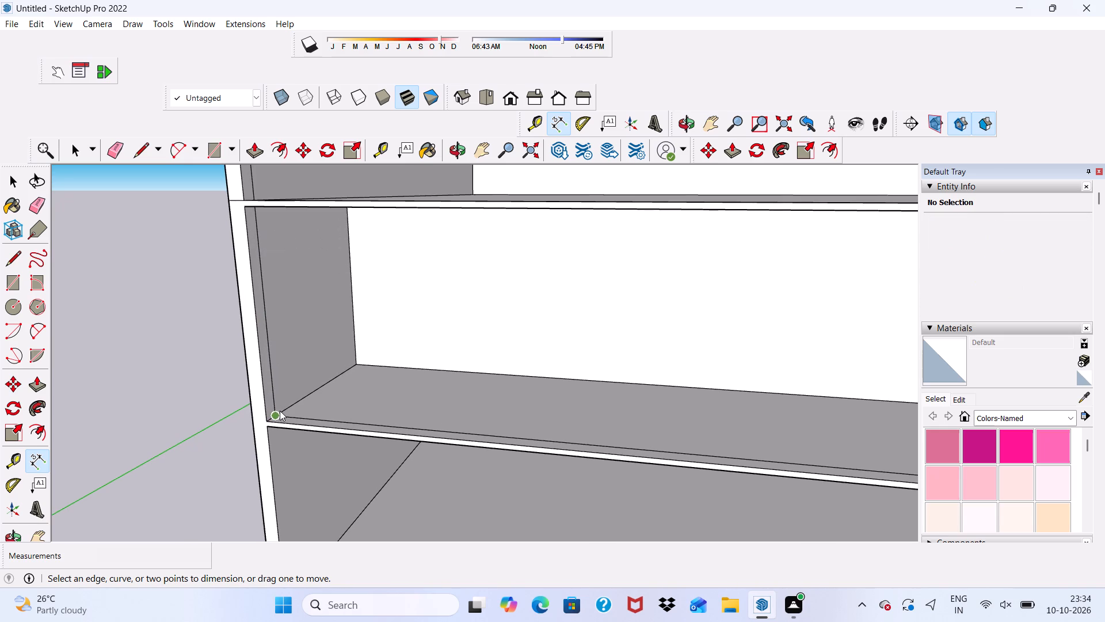
click(280, 411)
click(357, 361)
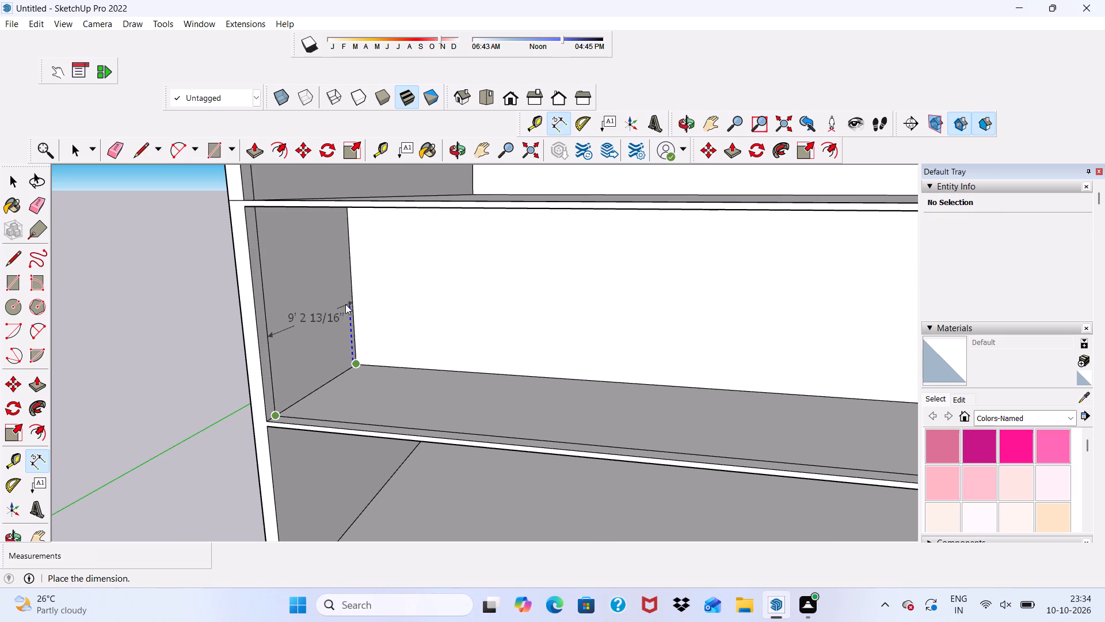
key(space)
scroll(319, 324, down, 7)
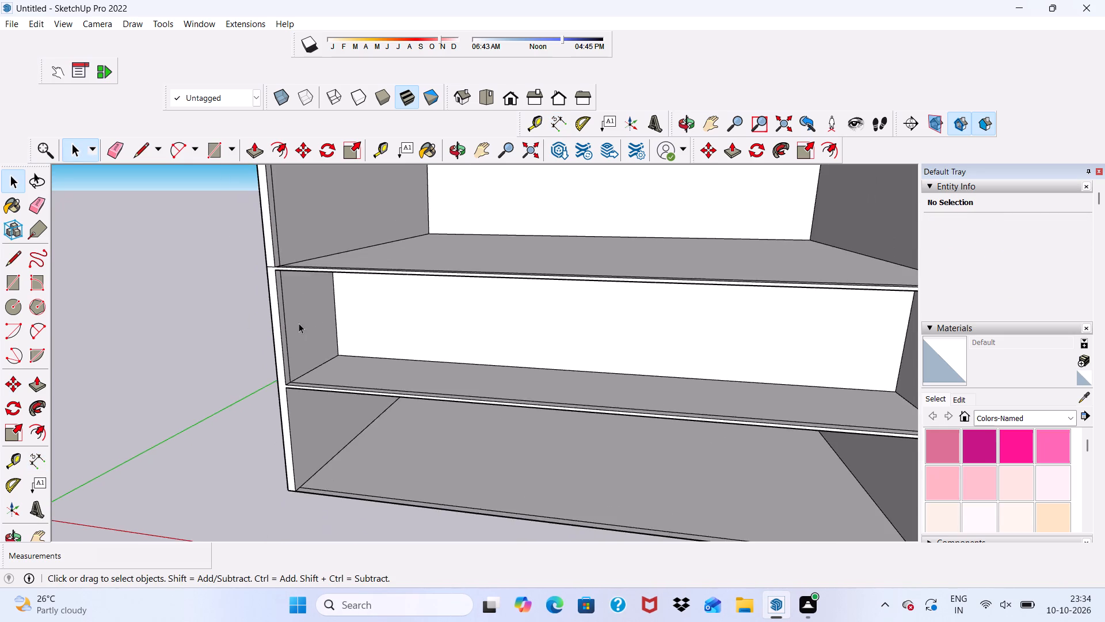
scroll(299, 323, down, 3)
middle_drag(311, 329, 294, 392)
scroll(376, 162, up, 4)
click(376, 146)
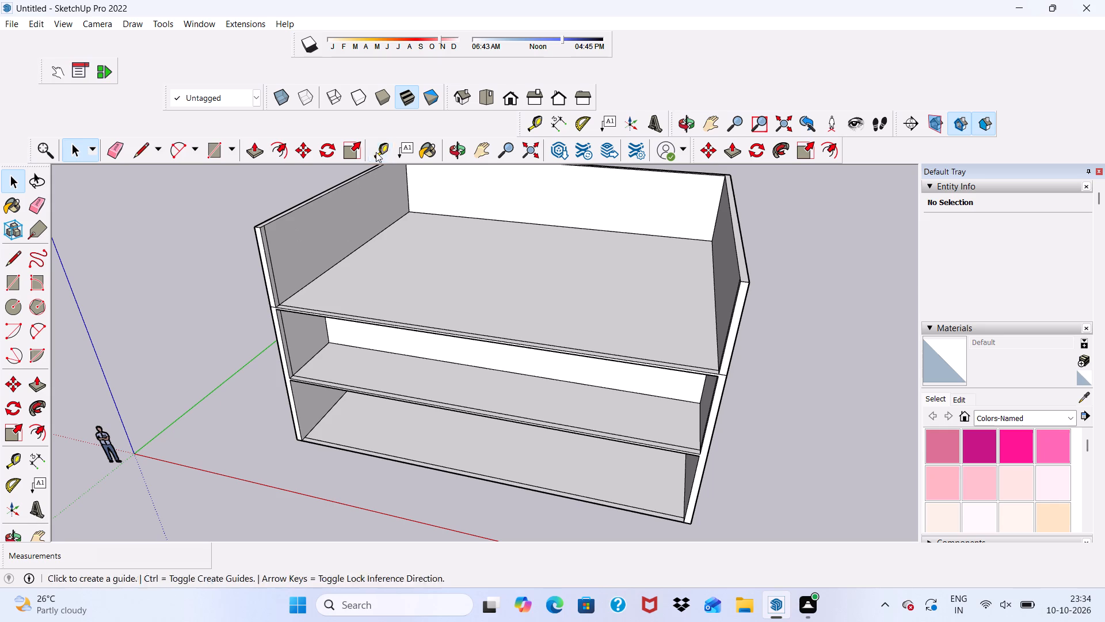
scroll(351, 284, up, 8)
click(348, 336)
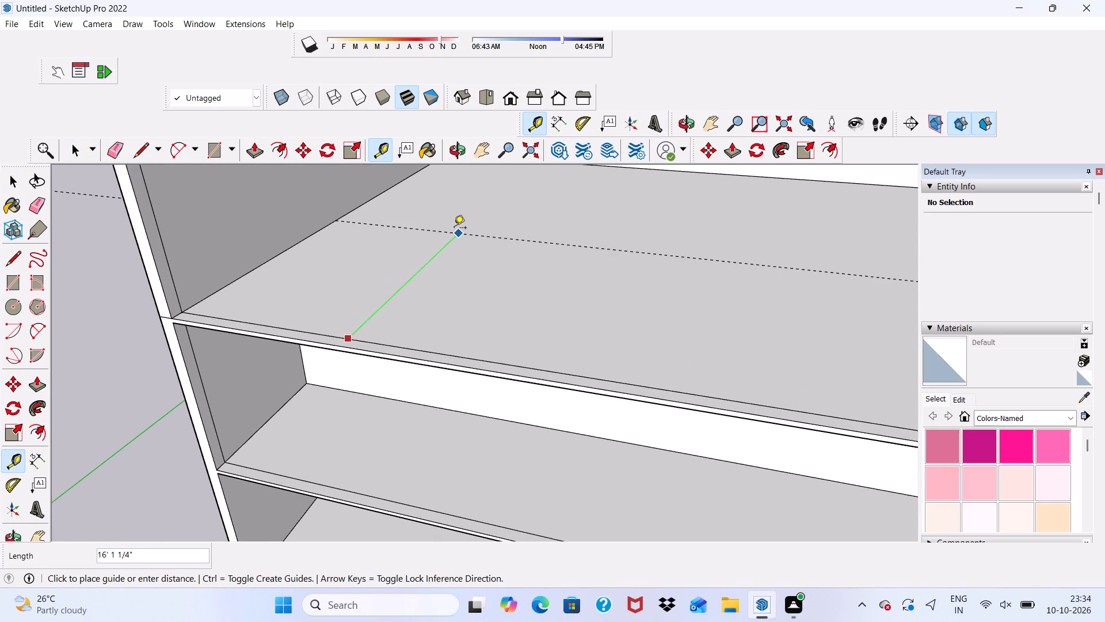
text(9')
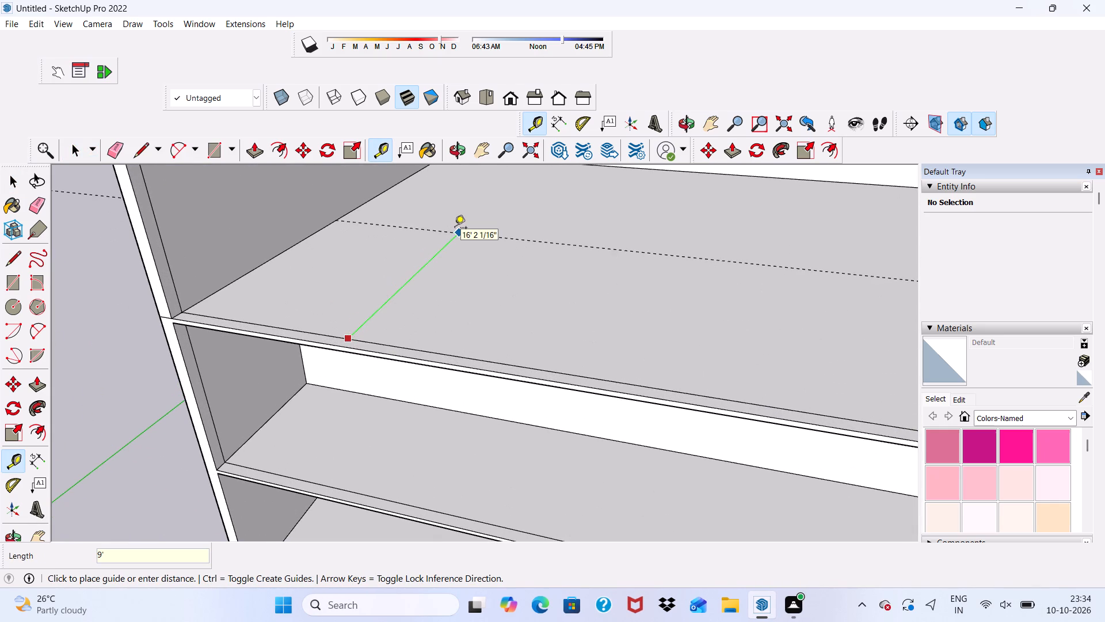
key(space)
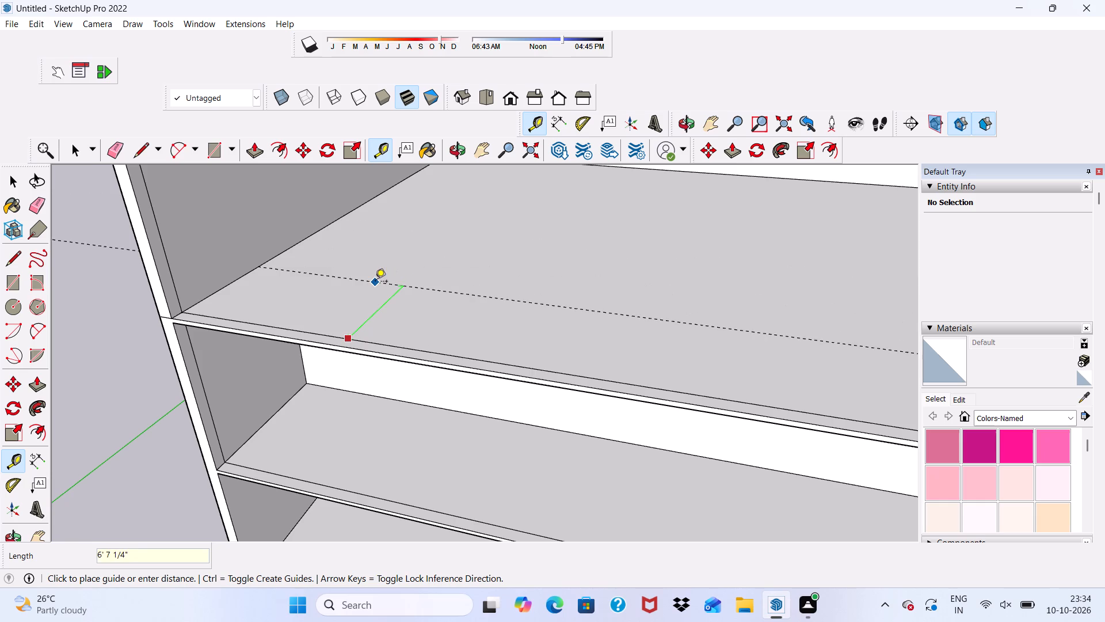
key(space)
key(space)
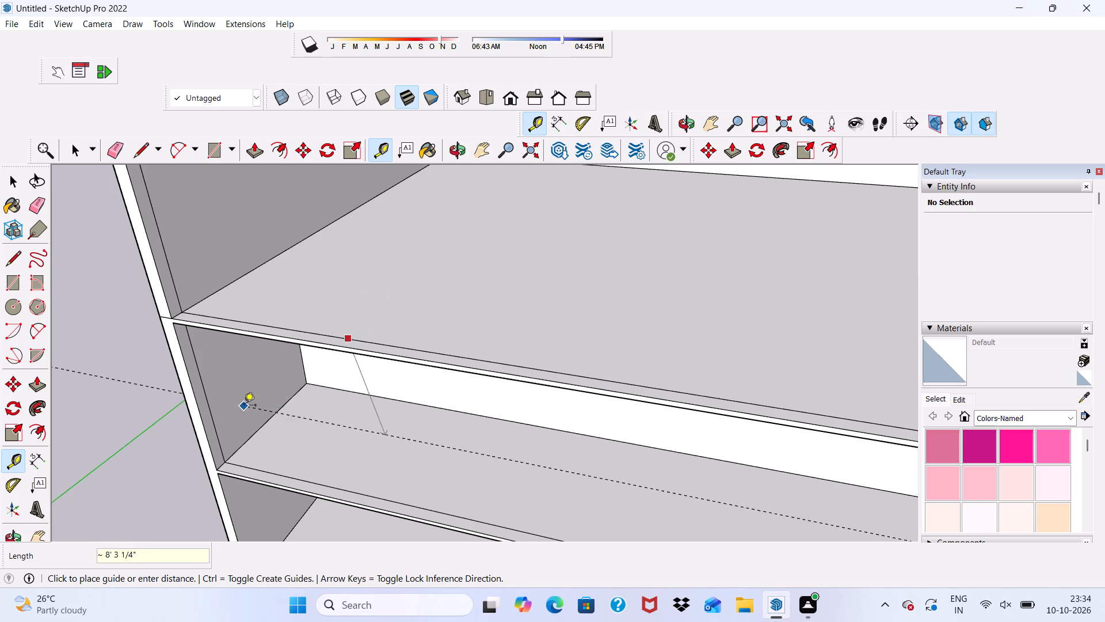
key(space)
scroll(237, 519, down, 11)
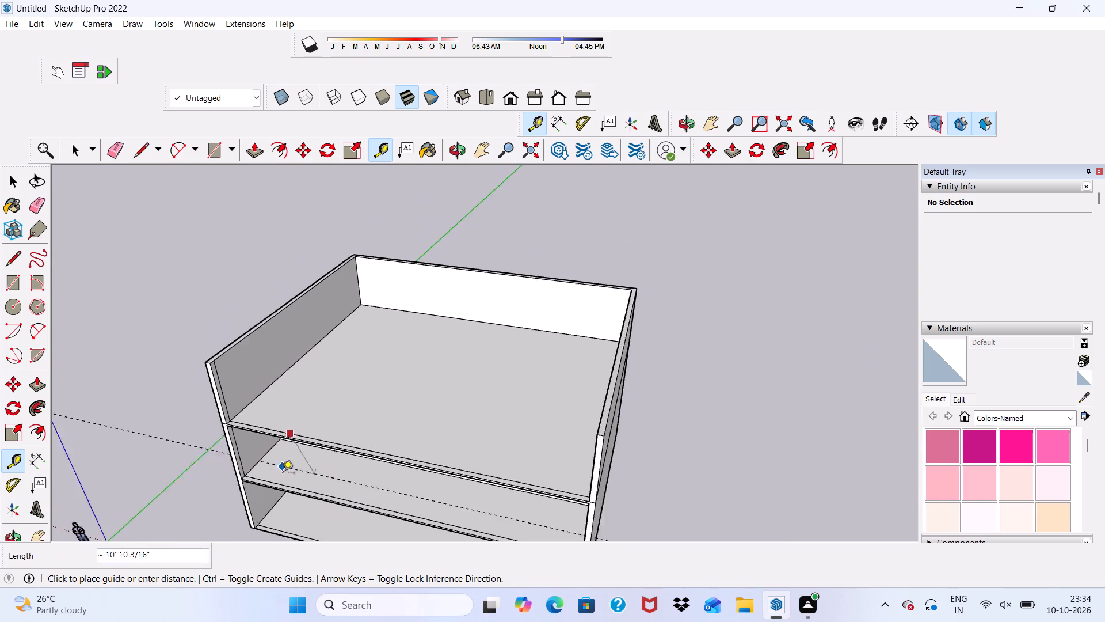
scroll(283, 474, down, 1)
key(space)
Dimension the middle storey's floor depth along its left wall, from the front inner line to the cross wall.
scroll(303, 494, up, 4)
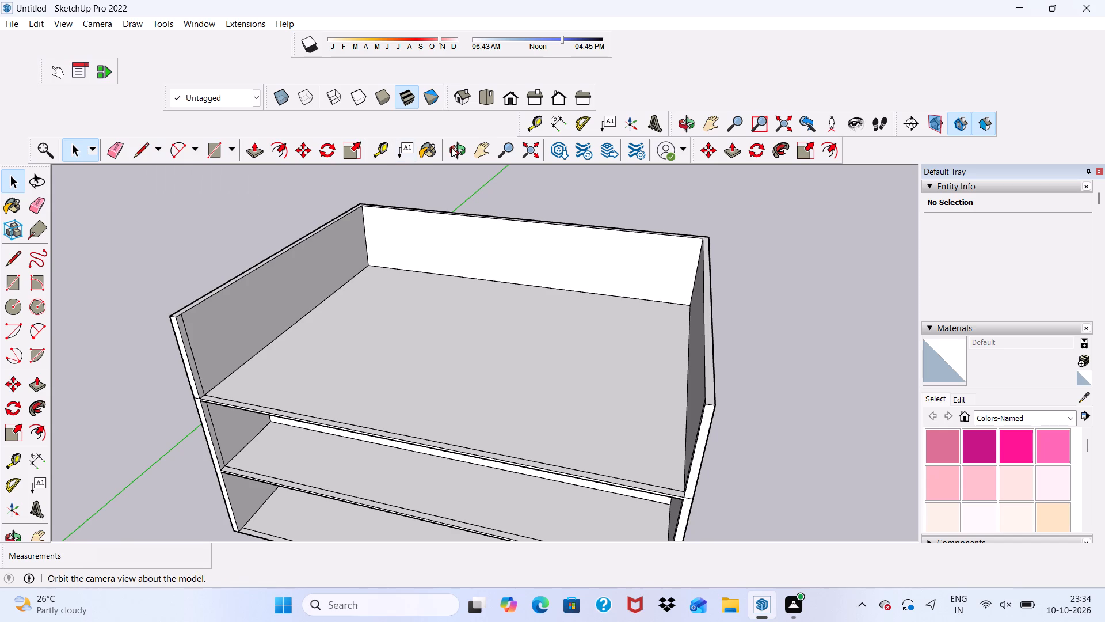
click(558, 122)
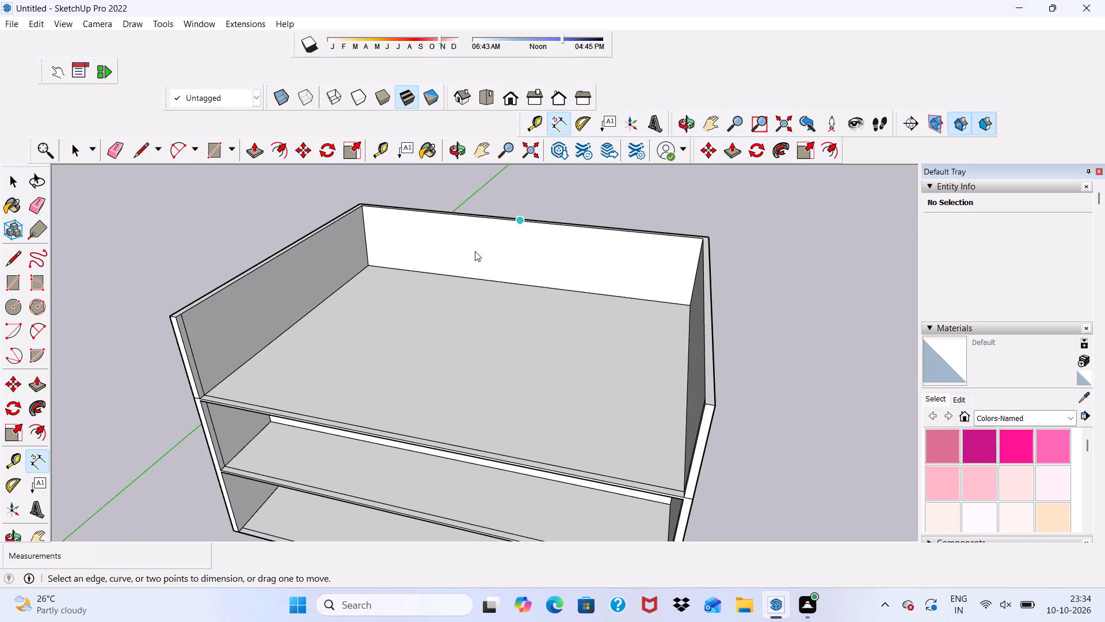
scroll(358, 327, up, 3)
scroll(247, 425, down, 8)
scroll(249, 468, up, 4)
scroll(263, 418, up, 2)
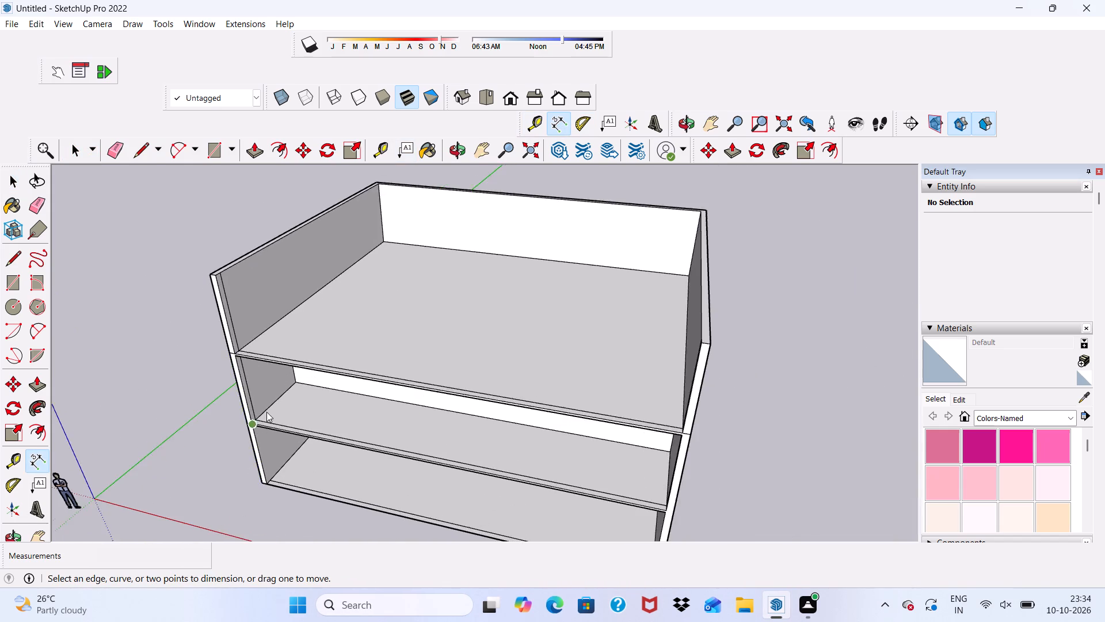
scroll(266, 412, up, 10)
click(245, 423)
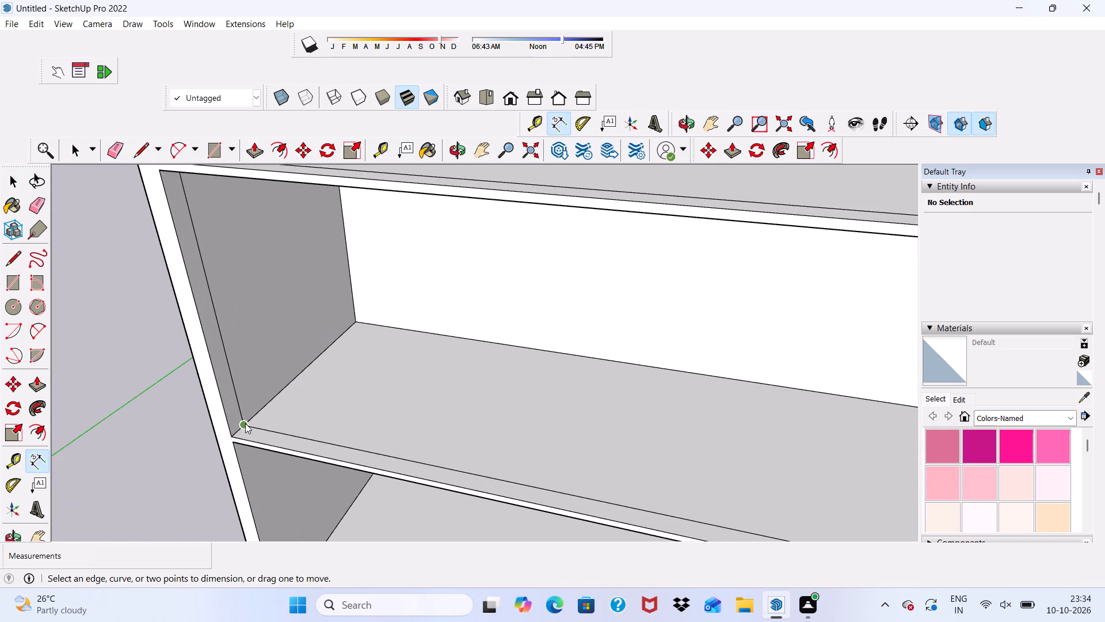
click(352, 319)
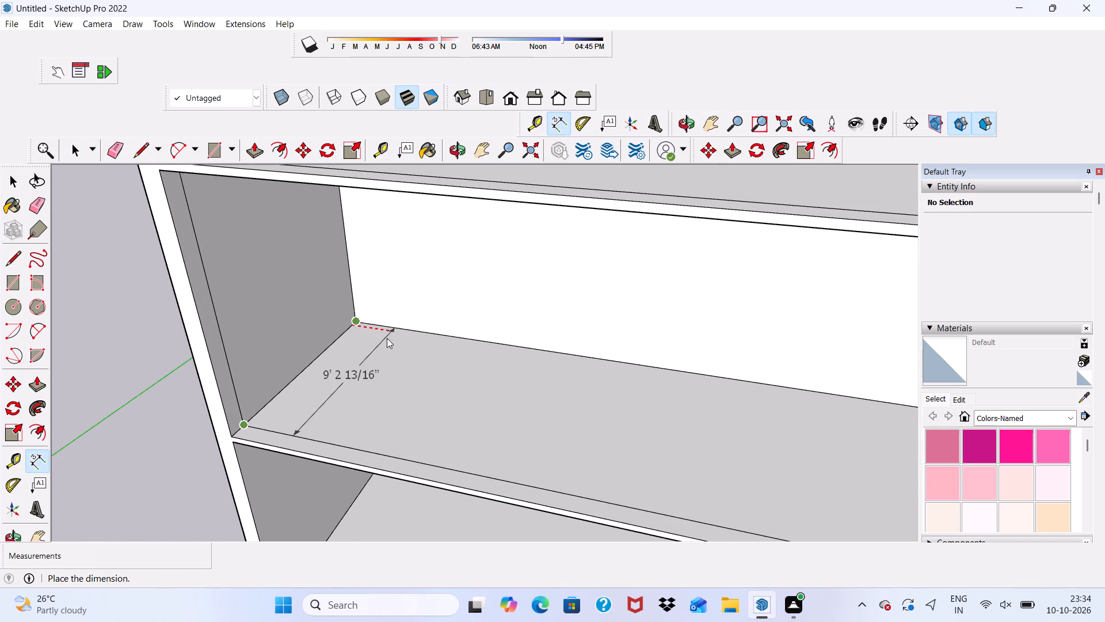
click(387, 338)
key(space)
Place a Tape Measure guide on the third-storey floor, offset 9'213/16" back from the front inner line.
scroll(325, 408, down, 1)
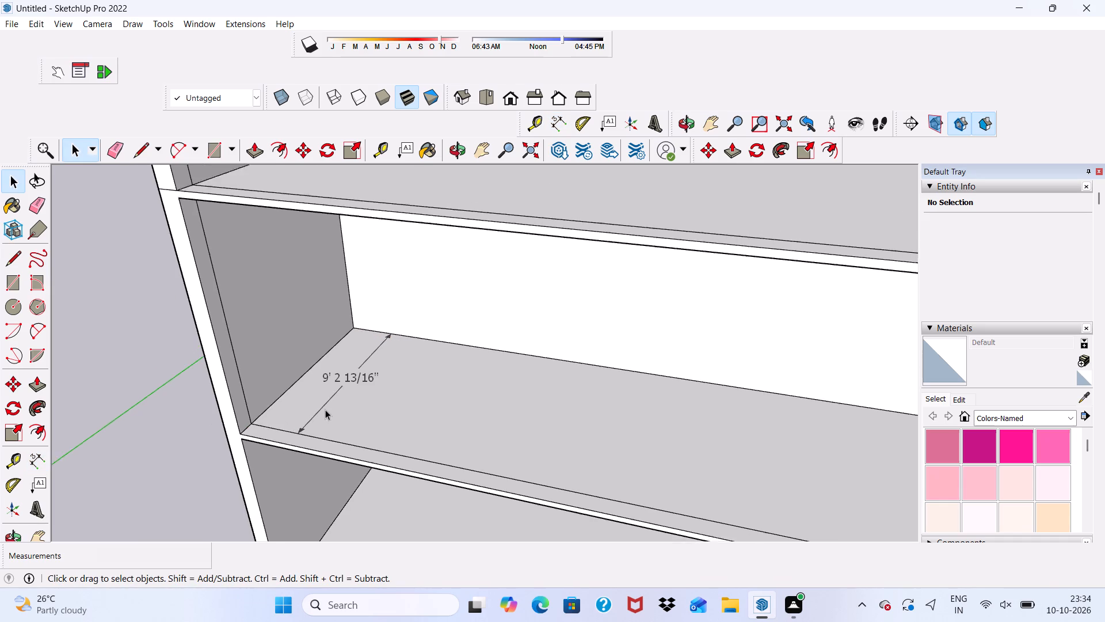
scroll(325, 409, down, 2)
scroll(371, 408, down, 5)
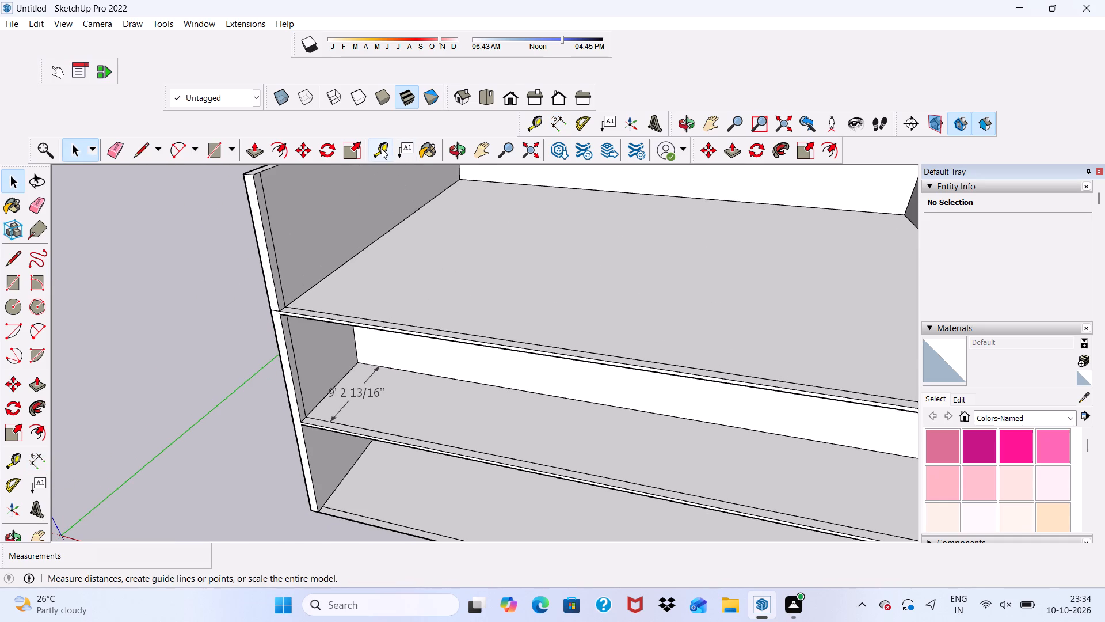
click(382, 149)
scroll(477, 313, up, 4)
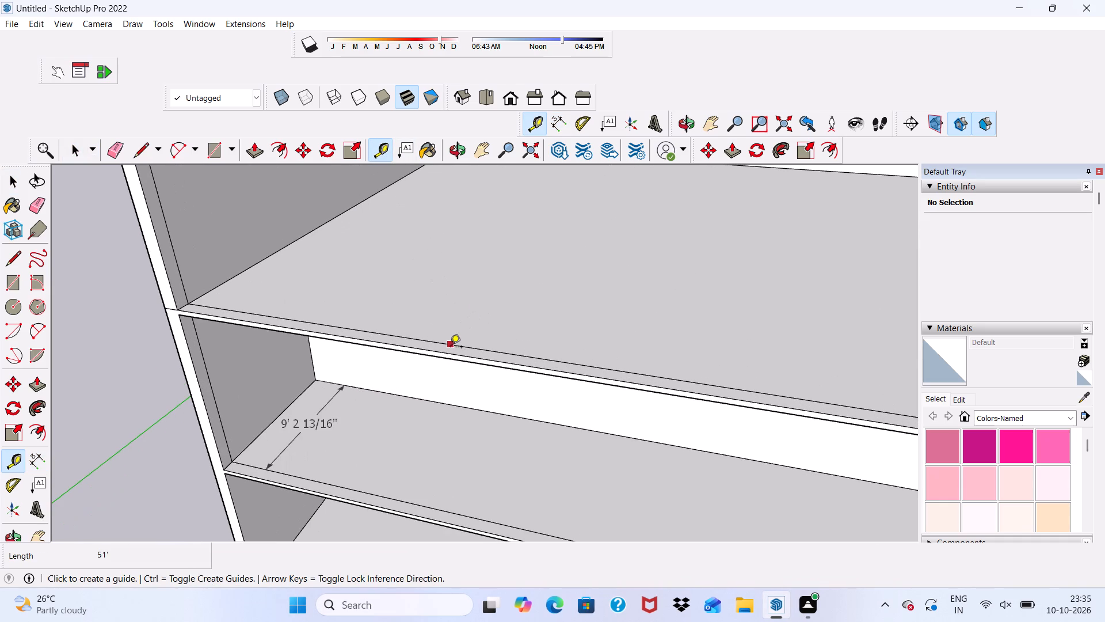
click(450, 348)
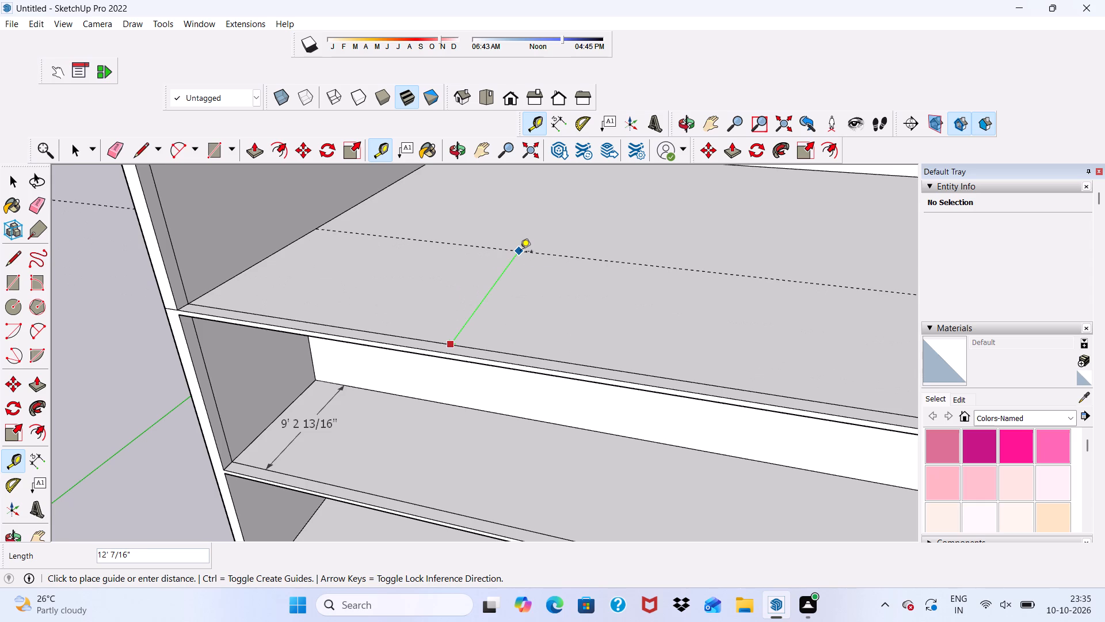
text(9')
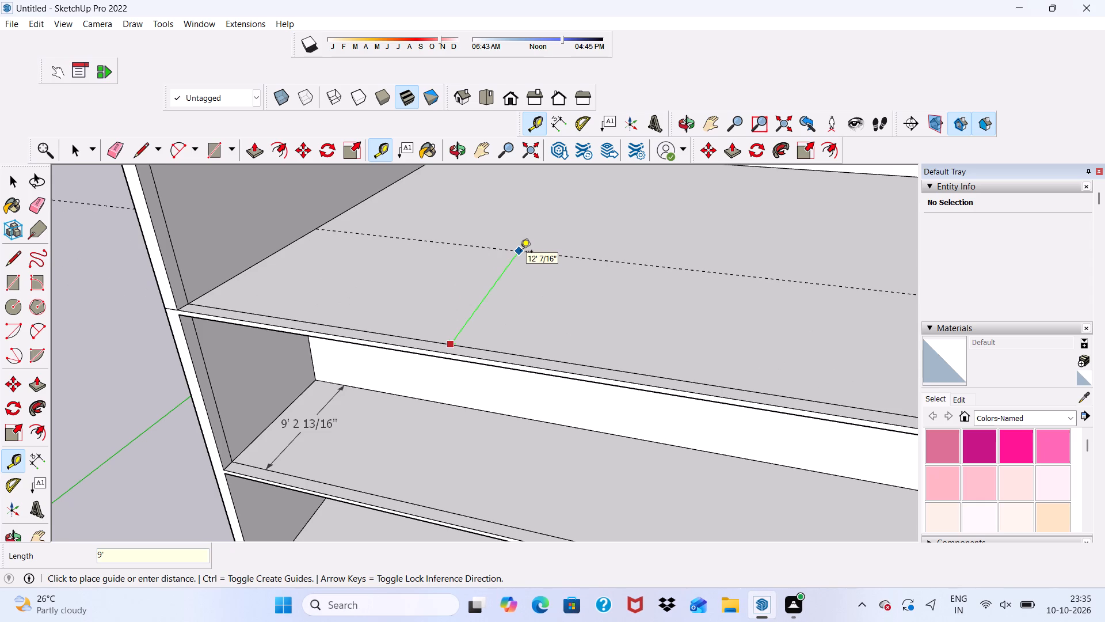
key(2)
text(13)
key(slash)
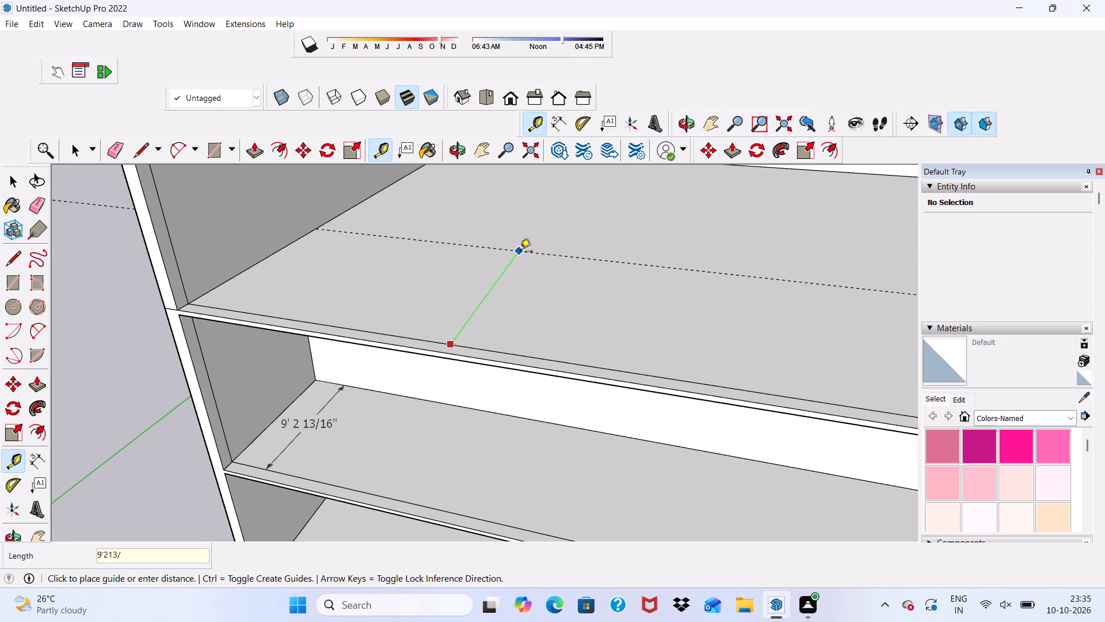
text(16)
key(shift+quotedbl)
key(Return)
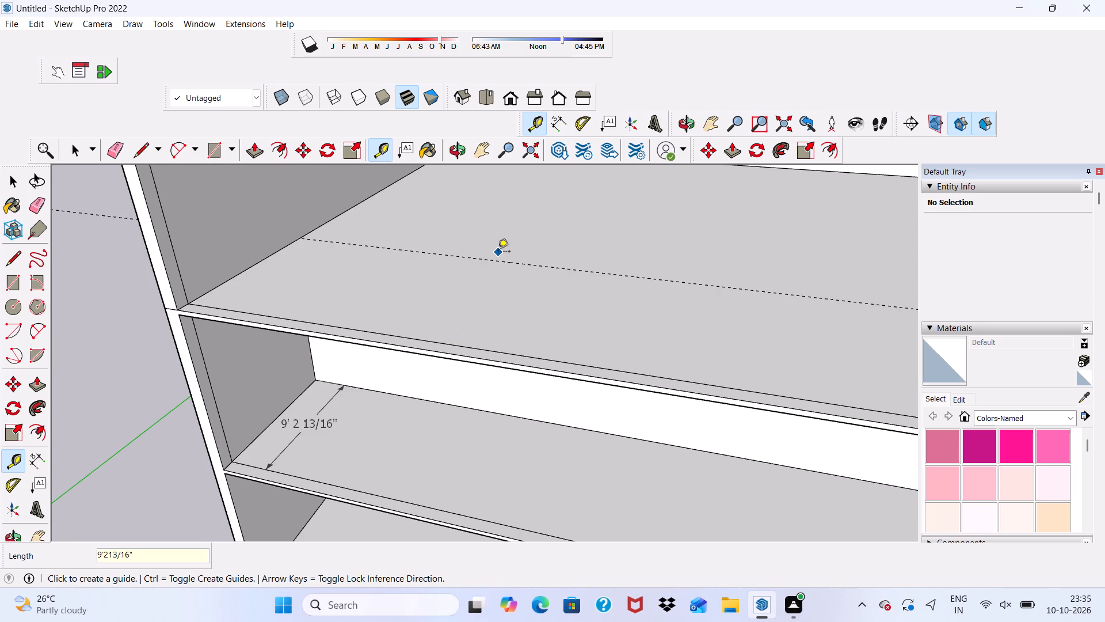
Place a second parallel guide 6" behind the first guide on the third-storey floor.
scroll(498, 252, up, 5)
click(472, 261)
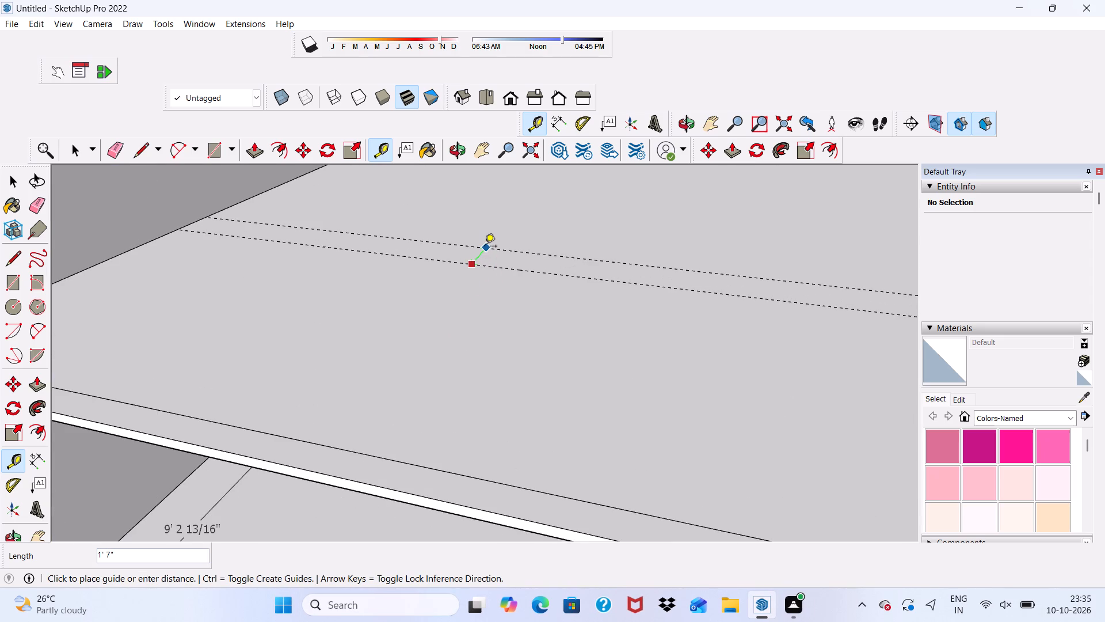
key(6)
key(shift+quotedbl)
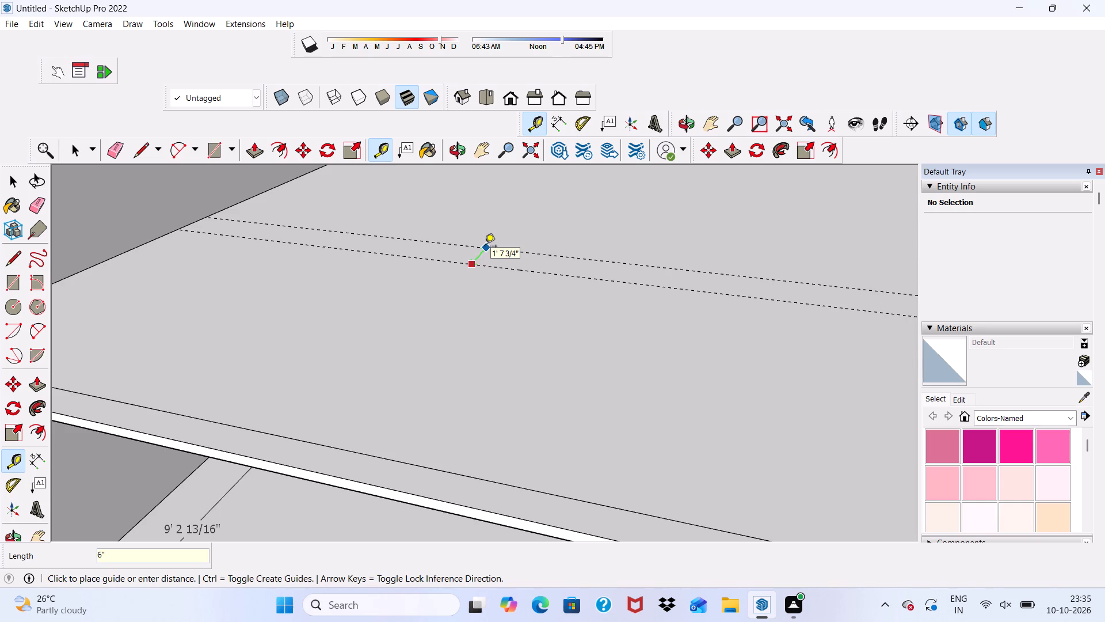
key(Return)
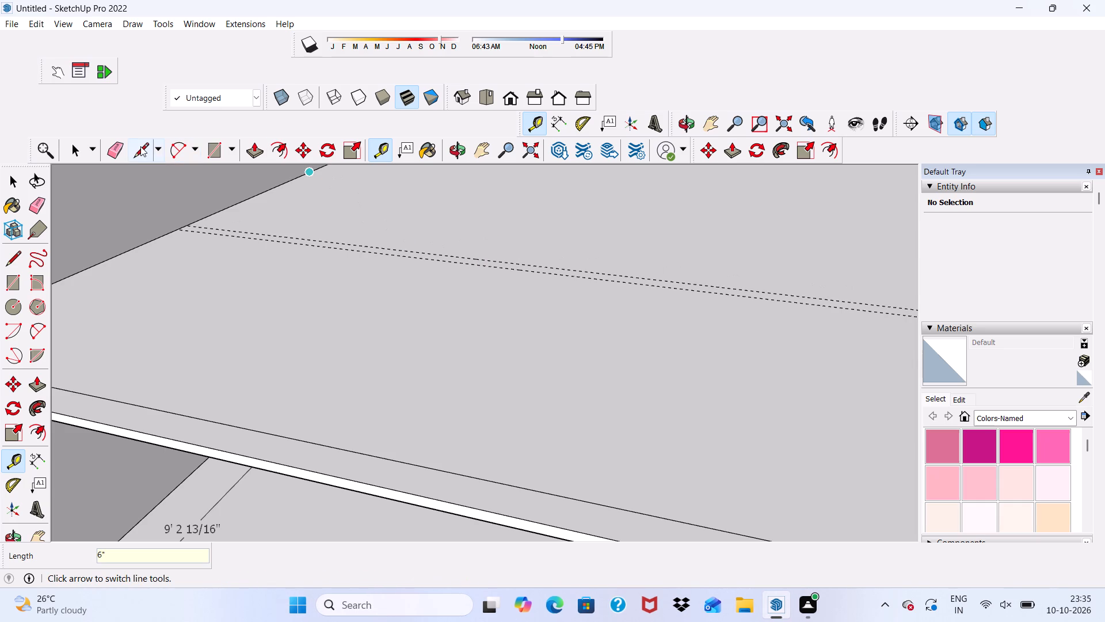
Draw a 51' line along the front guide on the third-storey floor, from the left side wall to the right.
click(140, 146)
scroll(257, 273, down, 4)
middle_drag(337, 337, 380, 388)
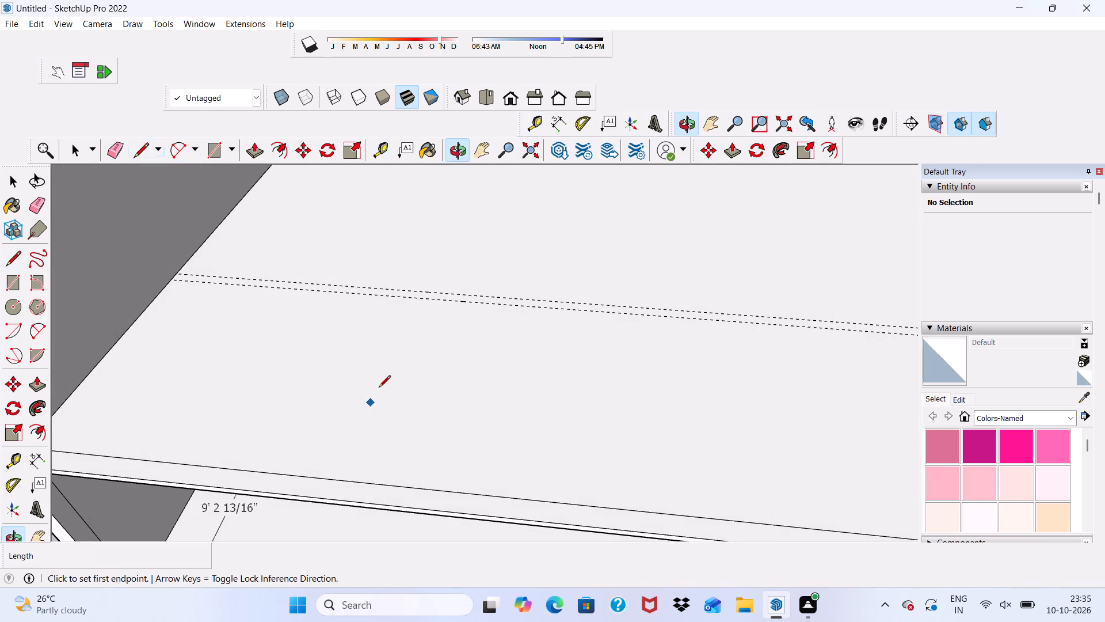
scroll(162, 306, up, 4)
scroll(178, 261, up, 4)
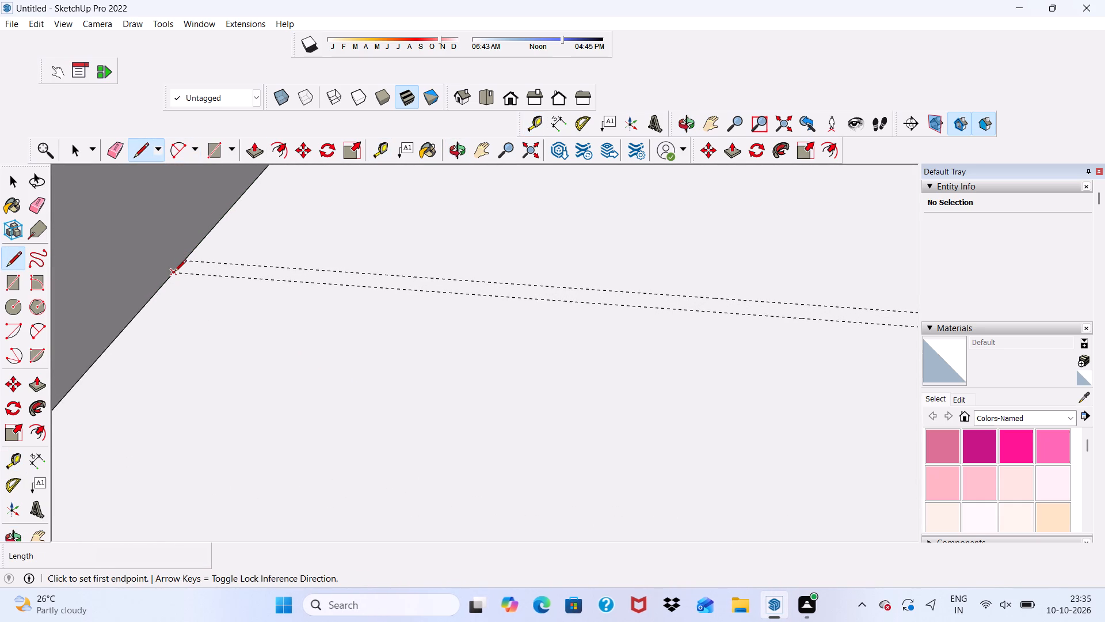
click(174, 272)
scroll(235, 288, down, 10)
scroll(171, 286, down, 5)
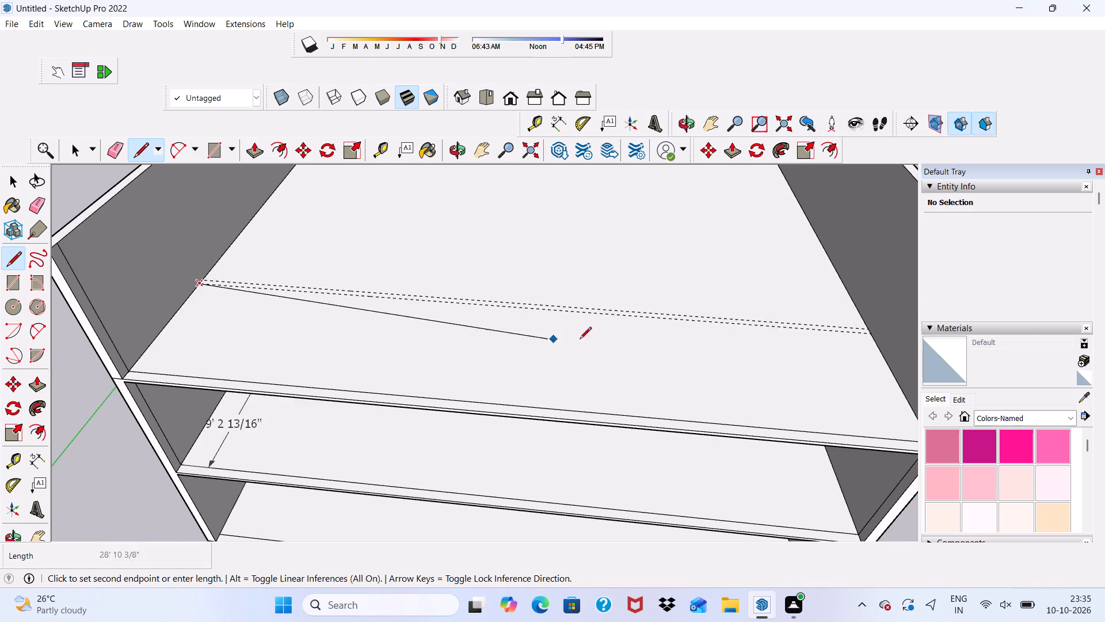
scroll(912, 329, up, 4)
scroll(840, 333, up, 4)
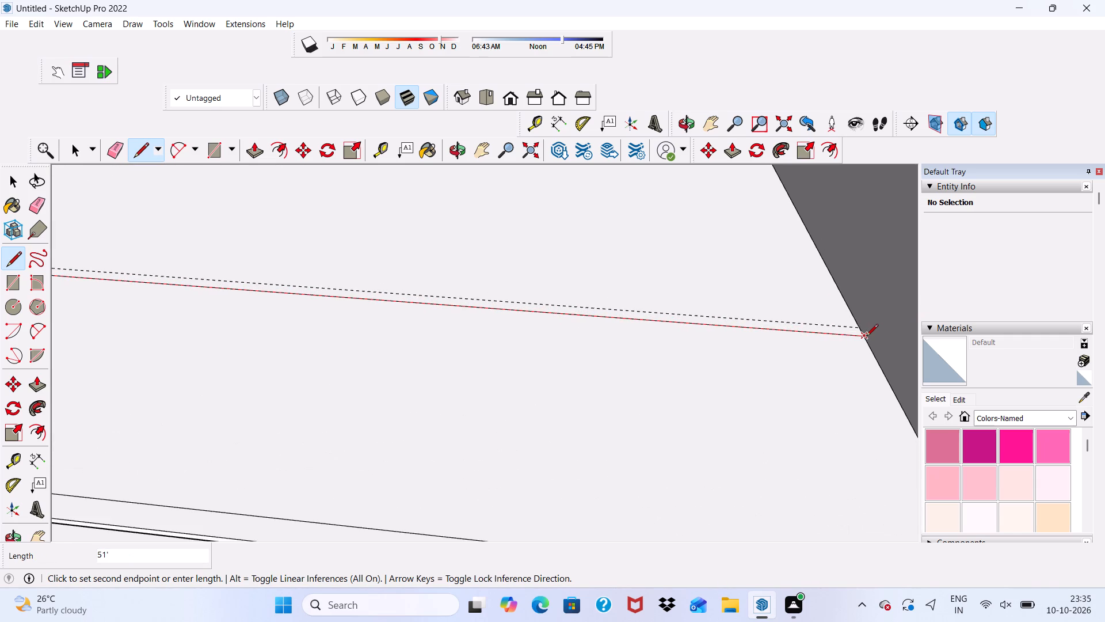
scroll(869, 339, up, 6)
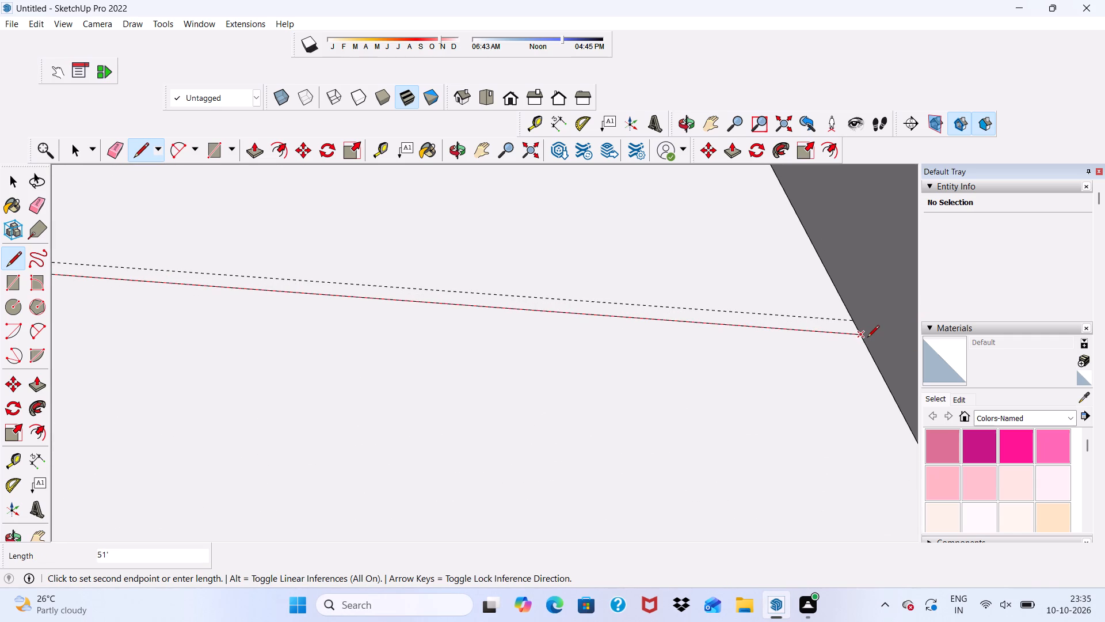
click(867, 338)
Draw a parallel line along the rear guide on the third-storey floor, from the right side wall to the left.
scroll(856, 318, up, 4)
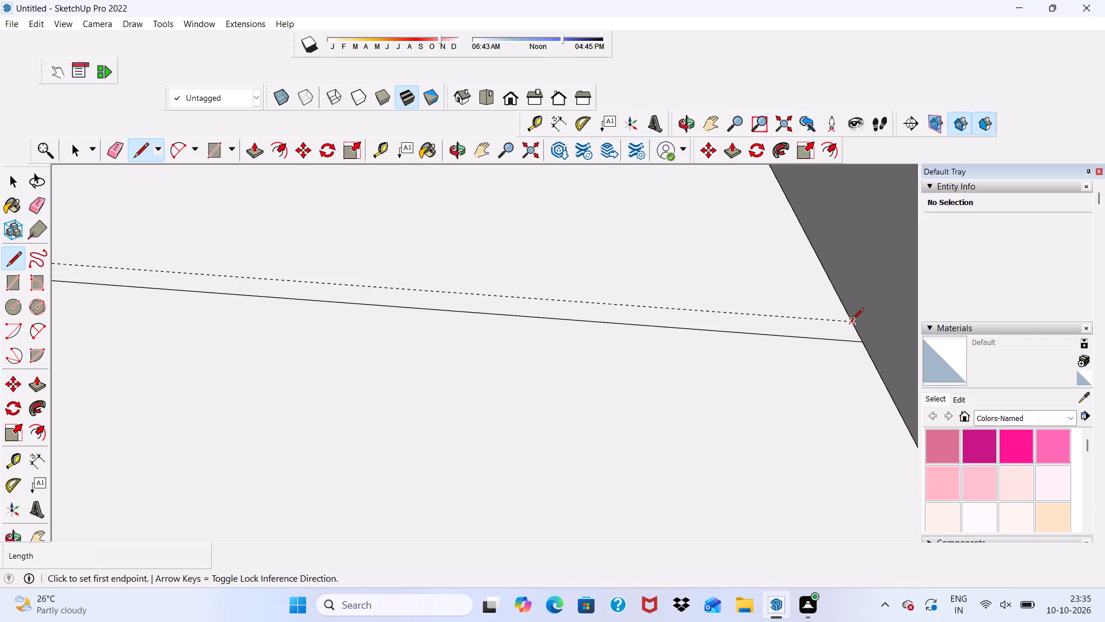
click(849, 322)
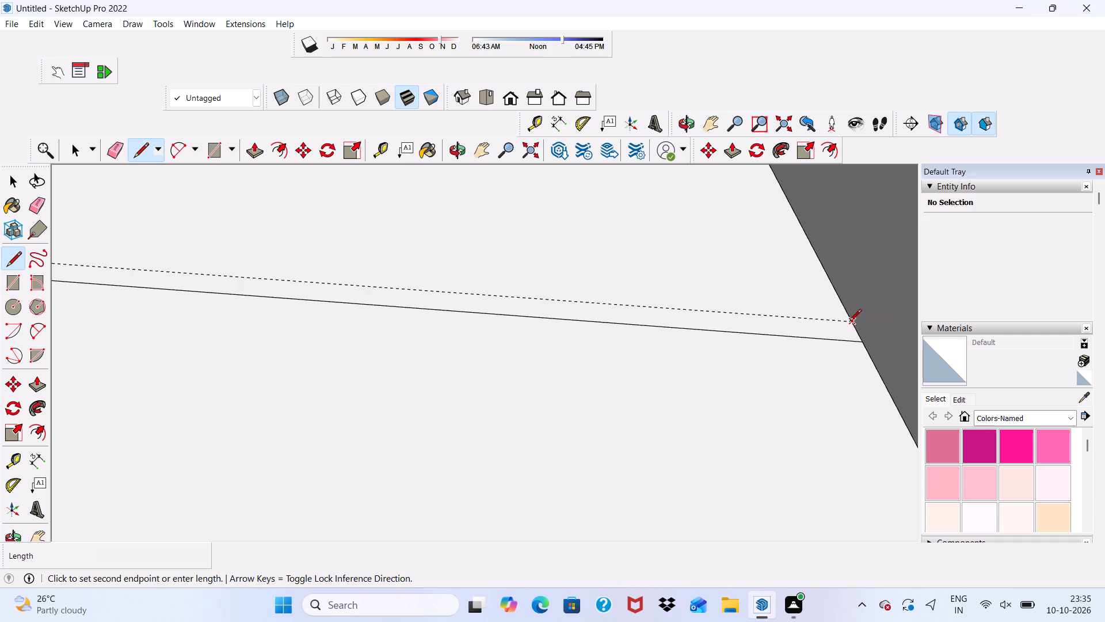
scroll(687, 308, down, 20)
scroll(687, 308, down, 3)
scroll(395, 299, up, 3)
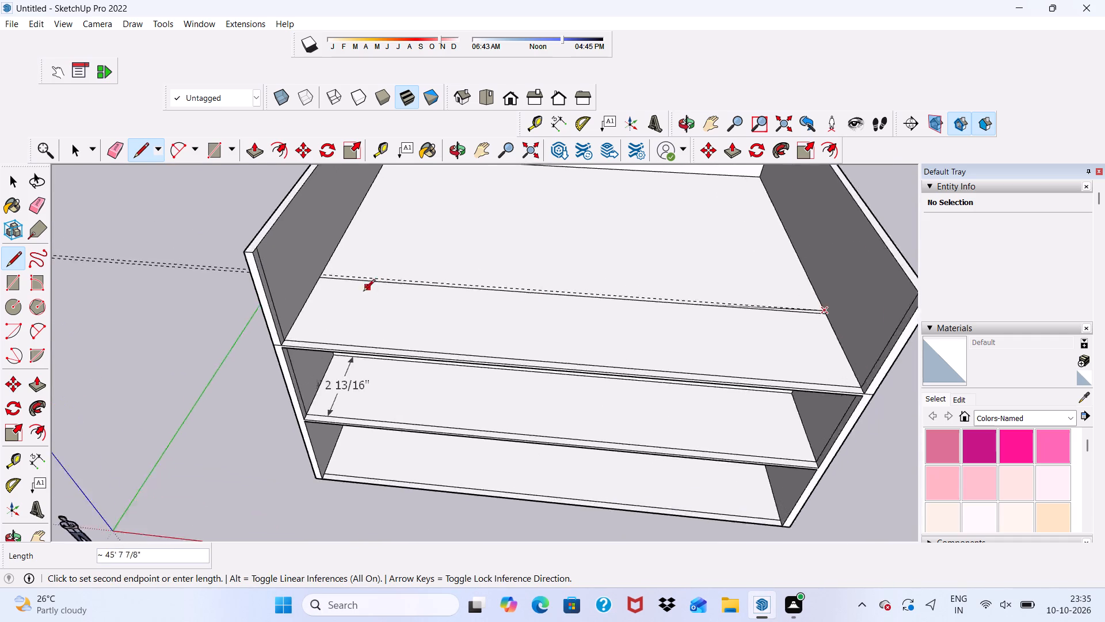
scroll(363, 292, up, 2)
scroll(324, 260, up, 12)
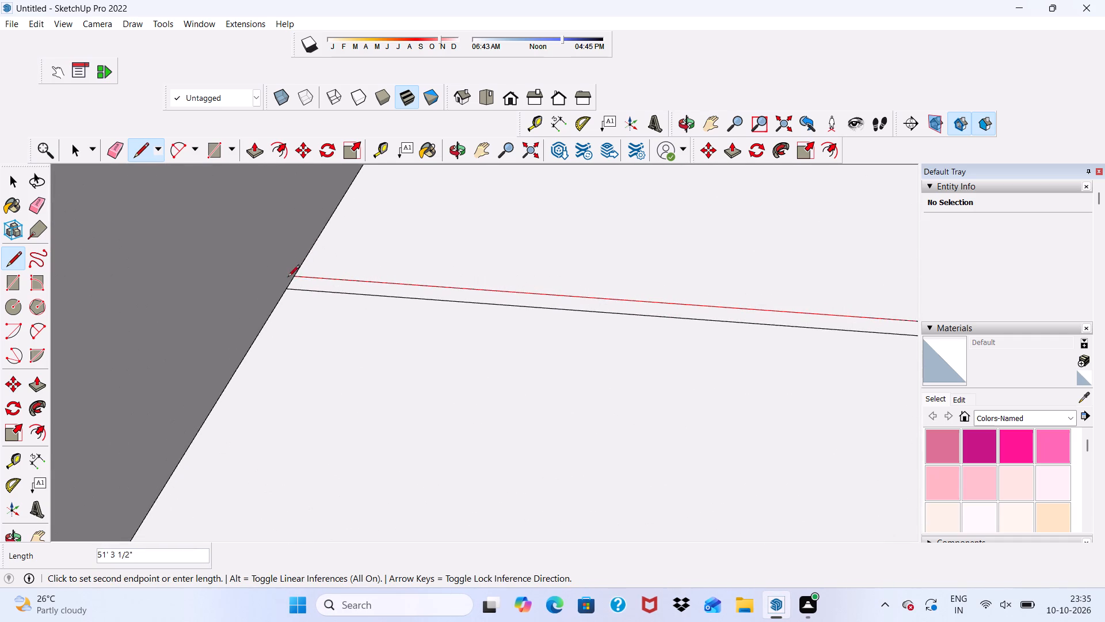
click(291, 277)
scroll(286, 295, down, 5)
key(space)
Erase the two dashed guides crossing the third storey.
scroll(351, 269, down, 12)
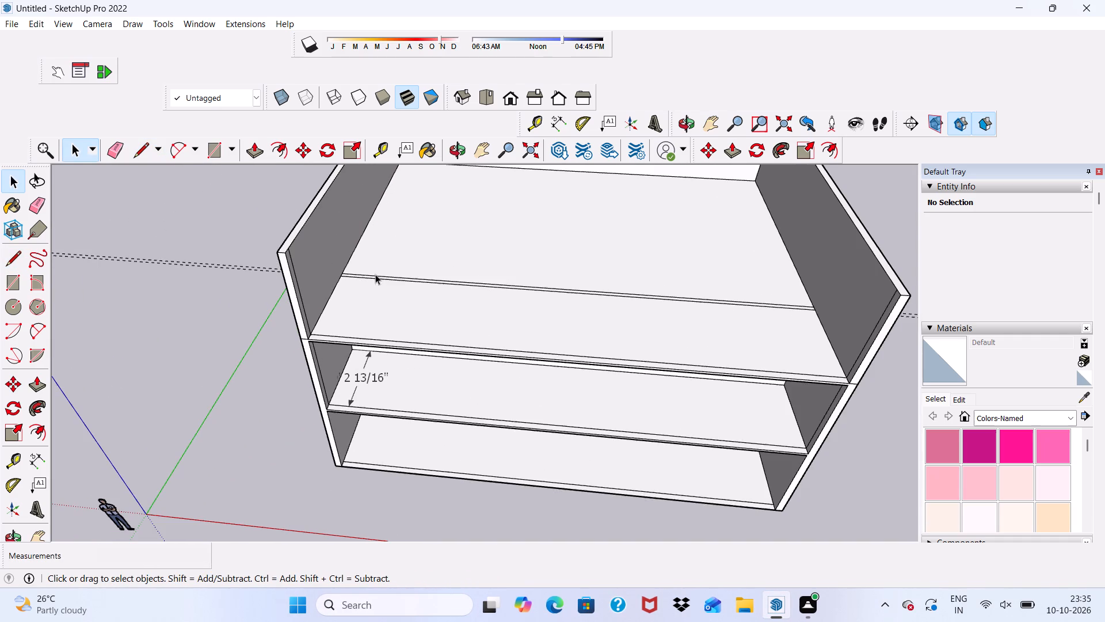
click(112, 147)
drag(216, 252, 216, 277)
scroll(195, 290, down, 6)
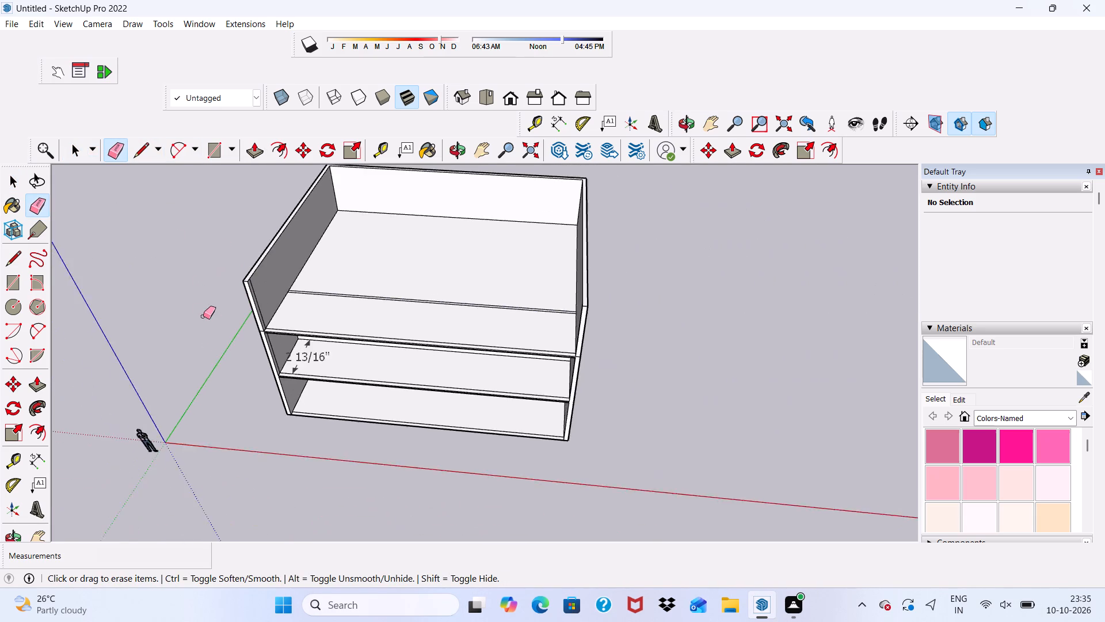
scroll(203, 316, down, 2)
scroll(447, 286, up, 3)
key(space)
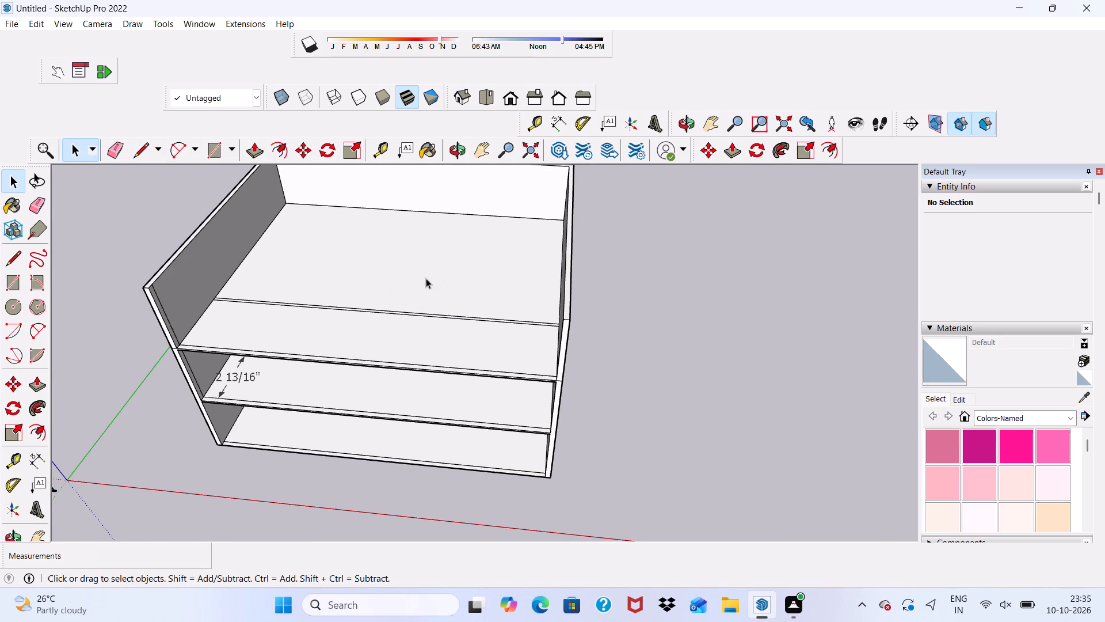
Push/Pull the narrow 6" strip on the third-storey floor up 10' to form a cross wall.
scroll(227, 313, up, 14)
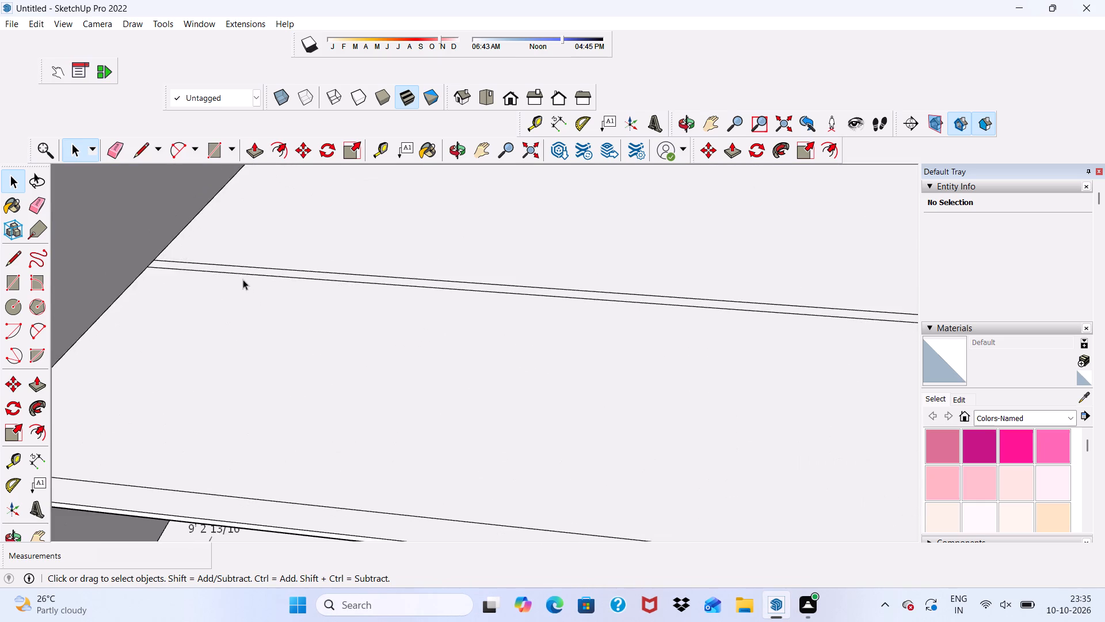
scroll(243, 279, up, 9)
click(239, 269)
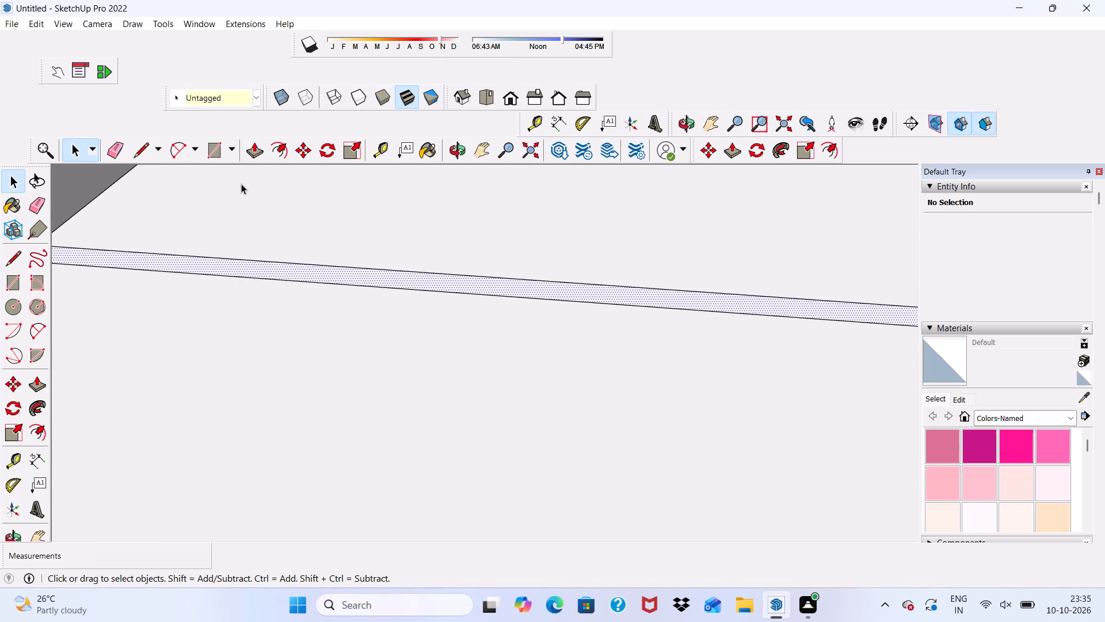
click(249, 149)
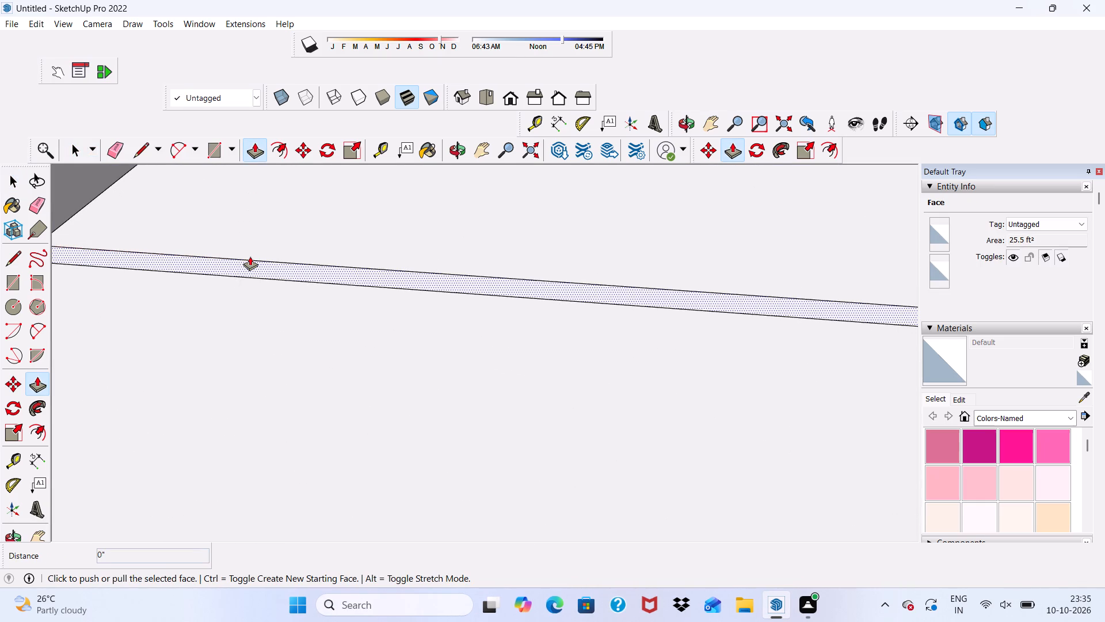
click(252, 263)
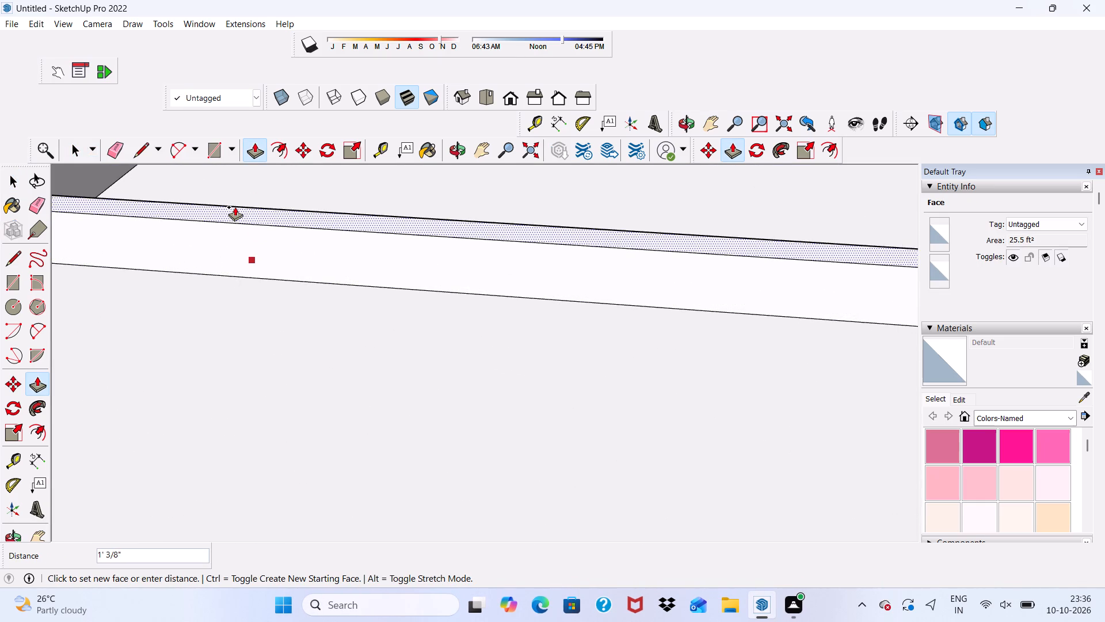
text(10')
key(Return)
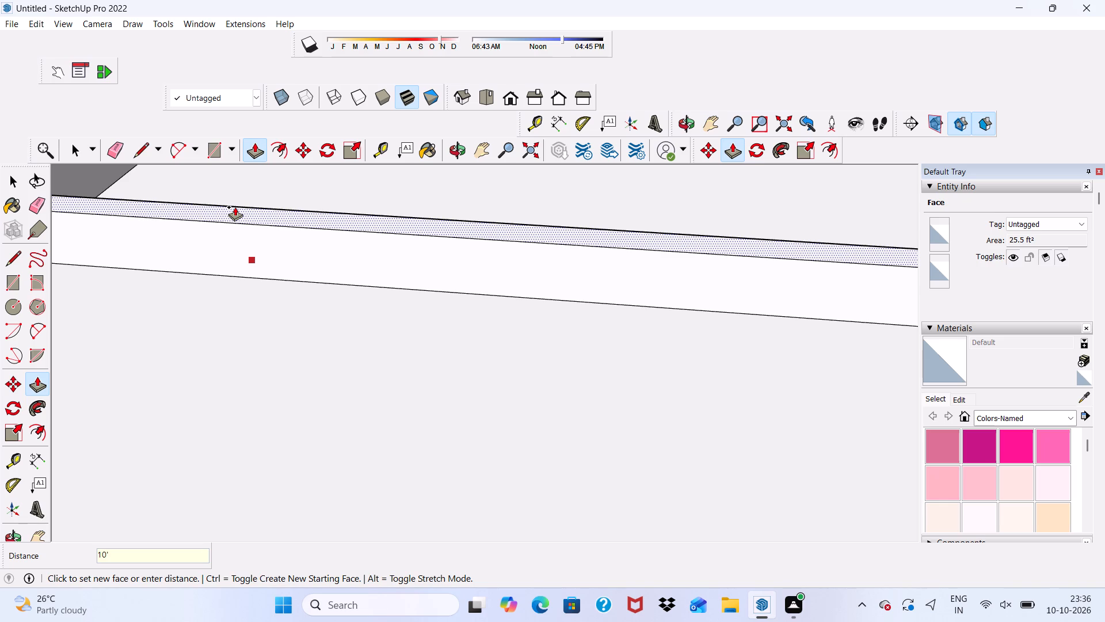
scroll(279, 233, down, 7)
scroll(363, 265, down, 10)
scroll(386, 307, down, 1)
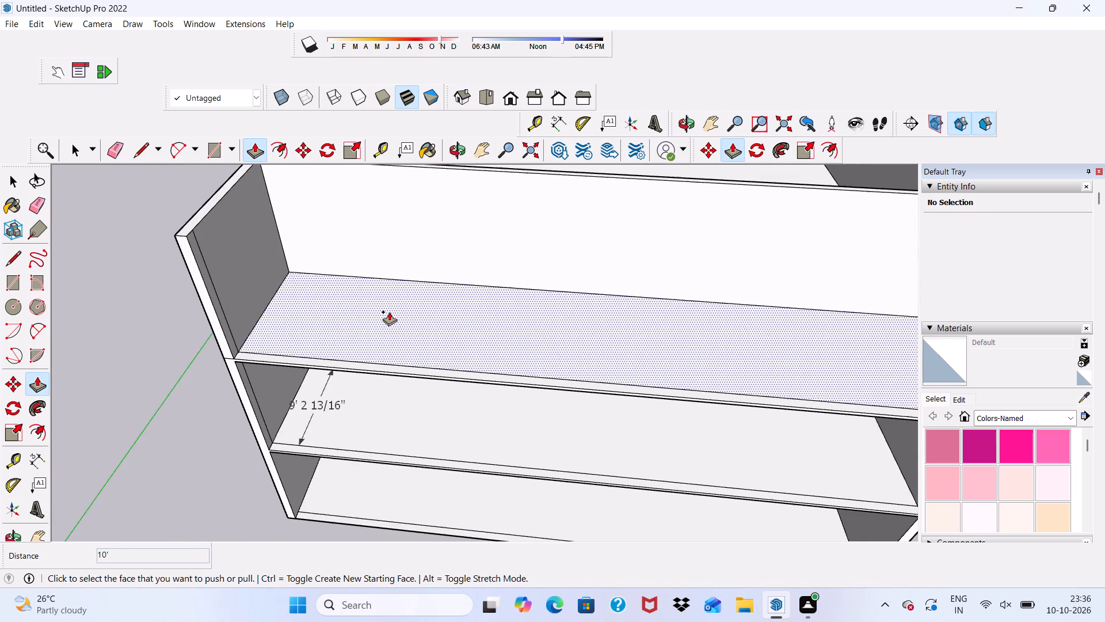
Examine the three-storey building from the front, including its upper storeys and side walls.
middle_drag(392, 314, 428, 219)
key(space)
scroll(465, 313, down, 5)
middle_drag(474, 332, 474, 263)
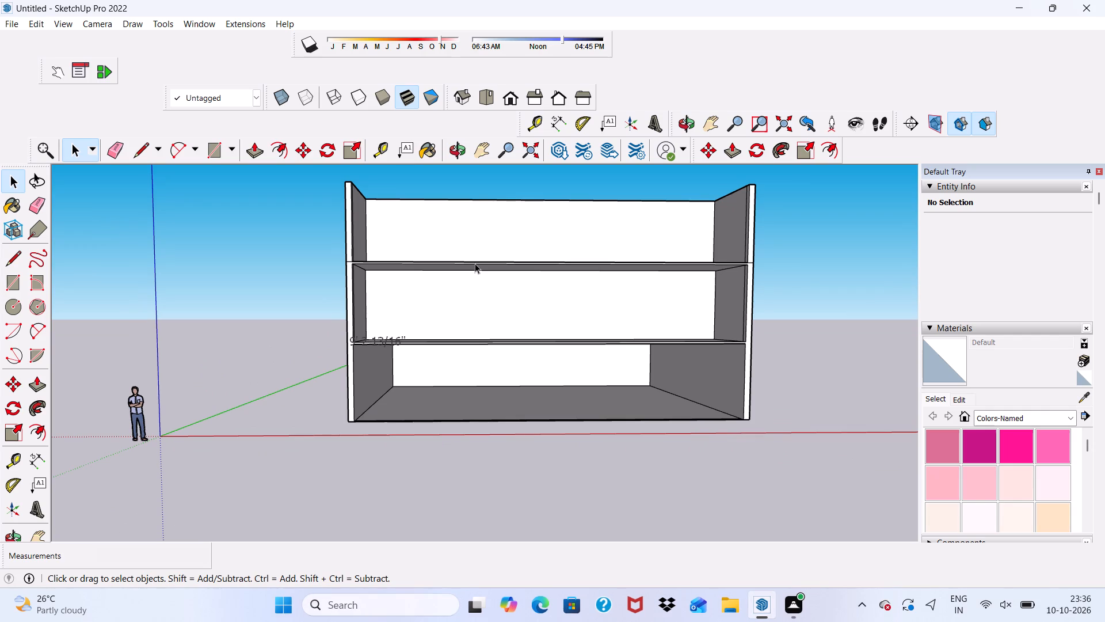
scroll(502, 238, down, 5)
scroll(550, 296, down, 4)
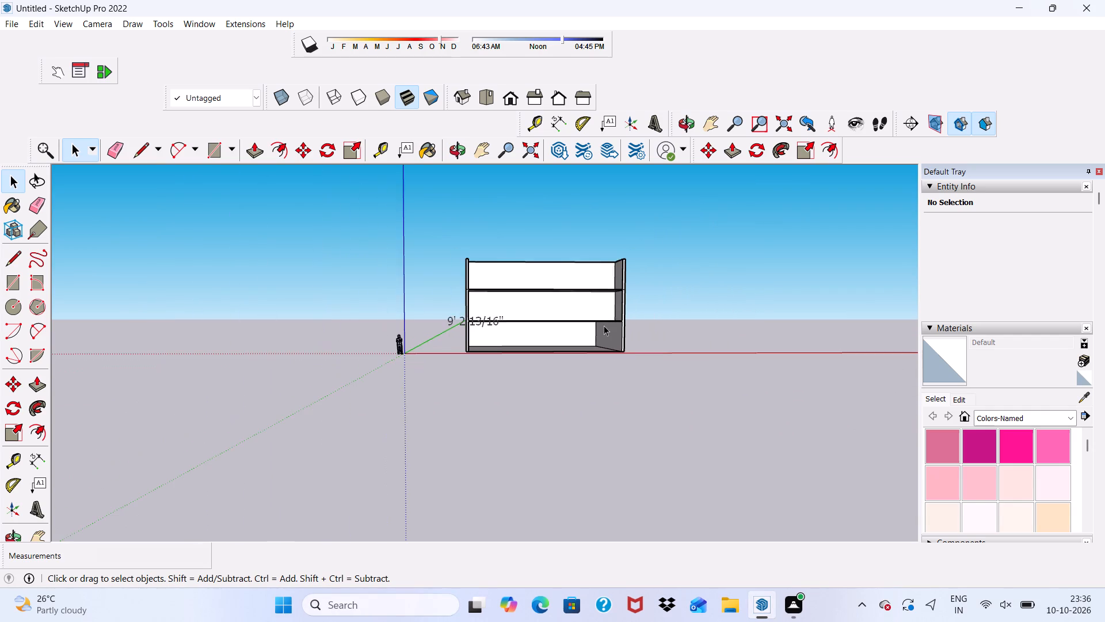
middle_drag(608, 324, 620, 336)
scroll(622, 341, up, 5)
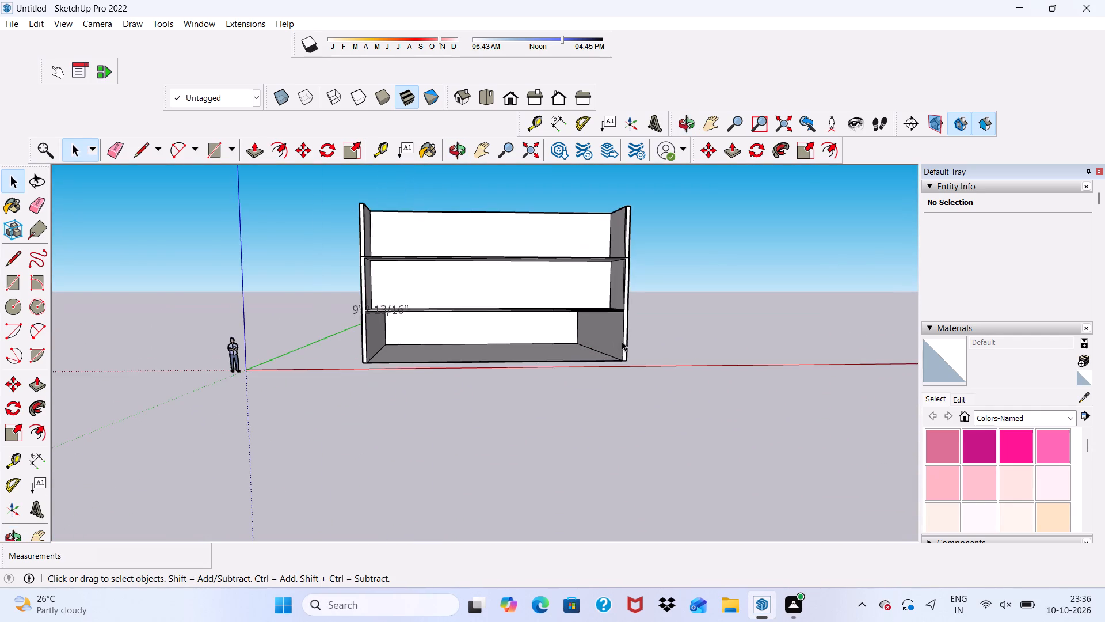
scroll(596, 323, up, 5)
scroll(647, 318, up, 5)
scroll(647, 315, down, 11)
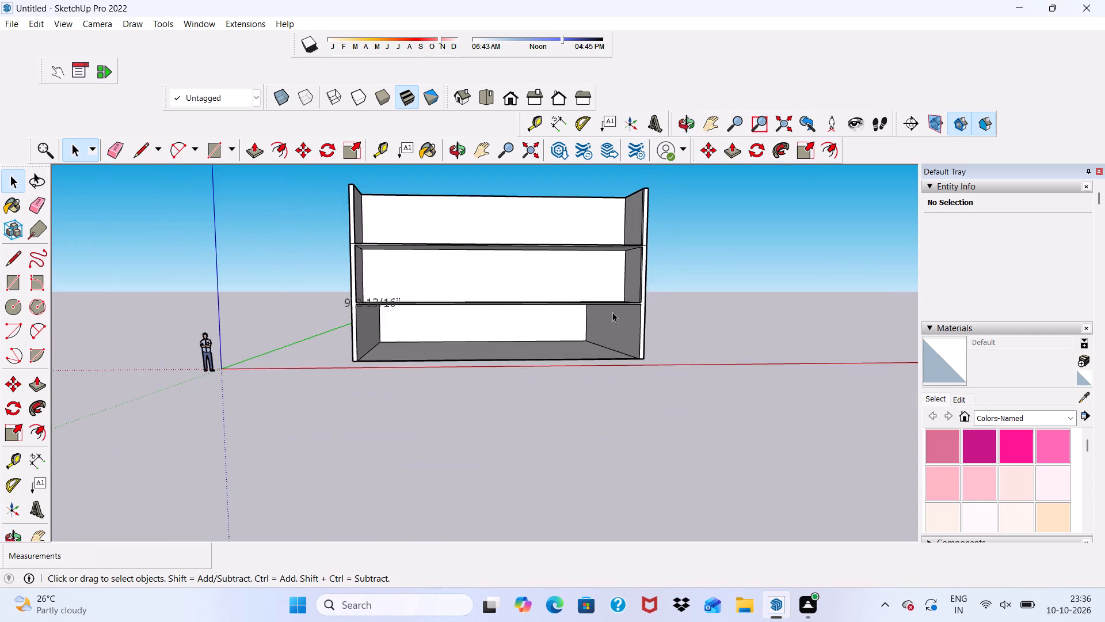
scroll(612, 312, down, 5)
scroll(571, 263, up, 3)
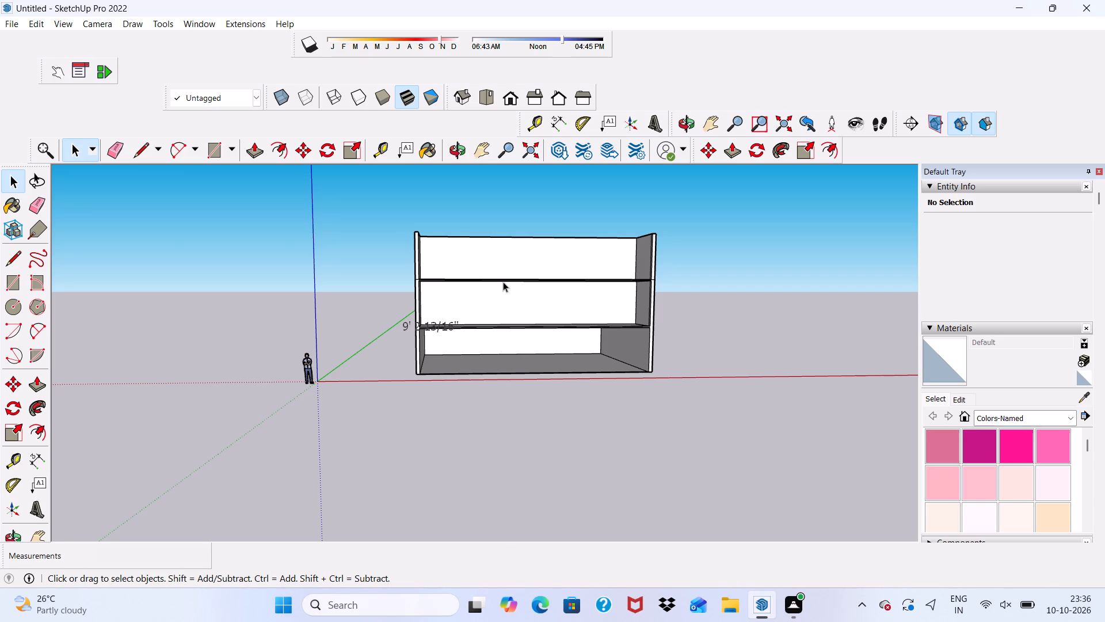
scroll(503, 282, up, 5)
scroll(501, 290, down, 1)
Draw a rectangle about 52'6" by 41'1" over the third storey's wall tops, from the outer rear-left corner to the outer front-right corner.
middle_drag(501, 291, 486, 354)
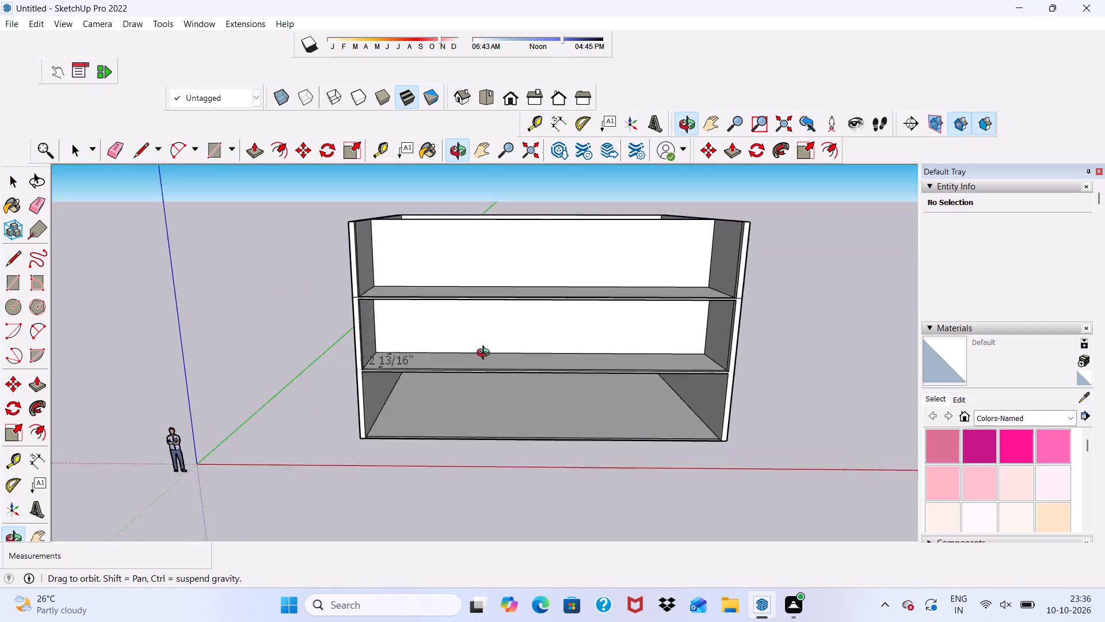
middle_drag(486, 354, 498, 441)
scroll(429, 358, up, 4)
scroll(410, 363, down, 4)
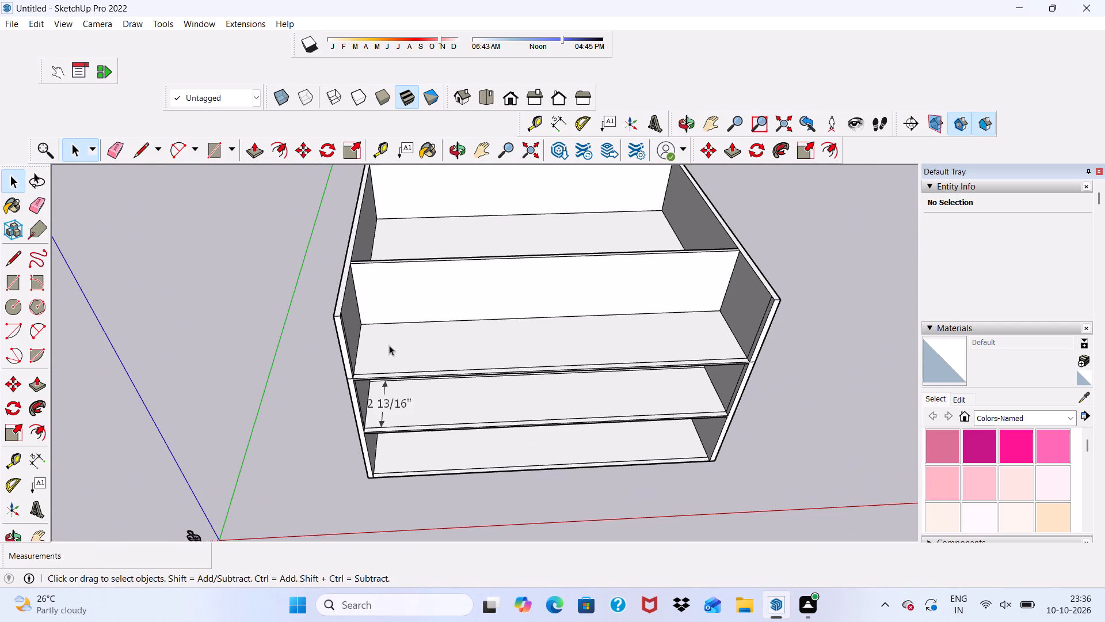
scroll(174, 118, up, 1)
click(207, 150)
scroll(299, 191, down, 2)
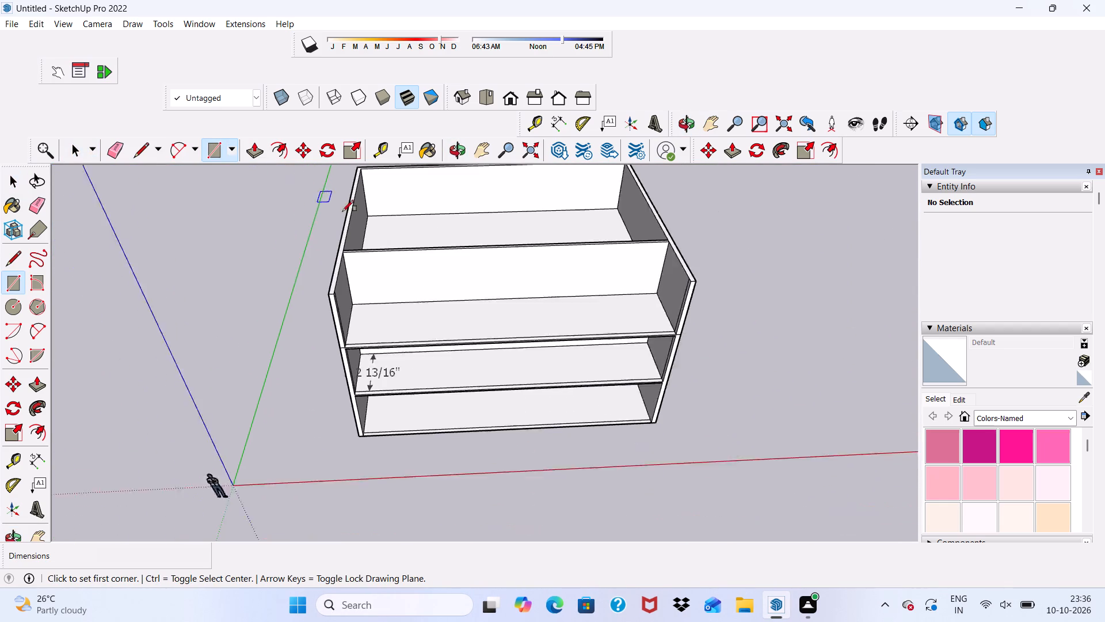
scroll(342, 211, down, 2)
scroll(391, 266, down, 6)
middle_drag(393, 255, 410, 317)
scroll(397, 284, up, 4)
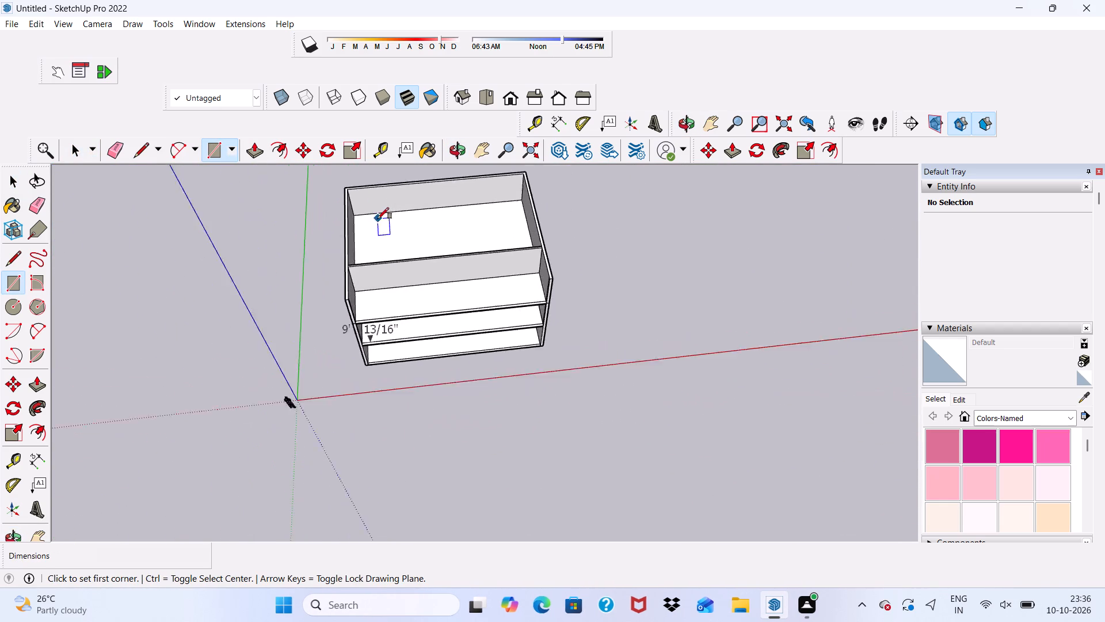
scroll(378, 219, up, 12)
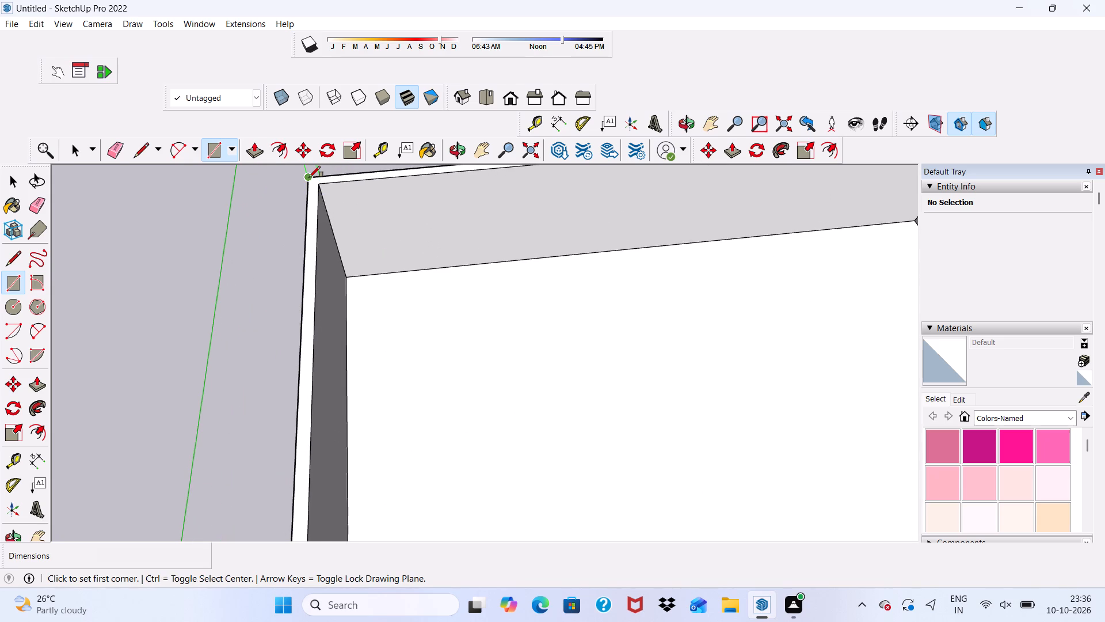
click(309, 177)
scroll(309, 177, down, 9)
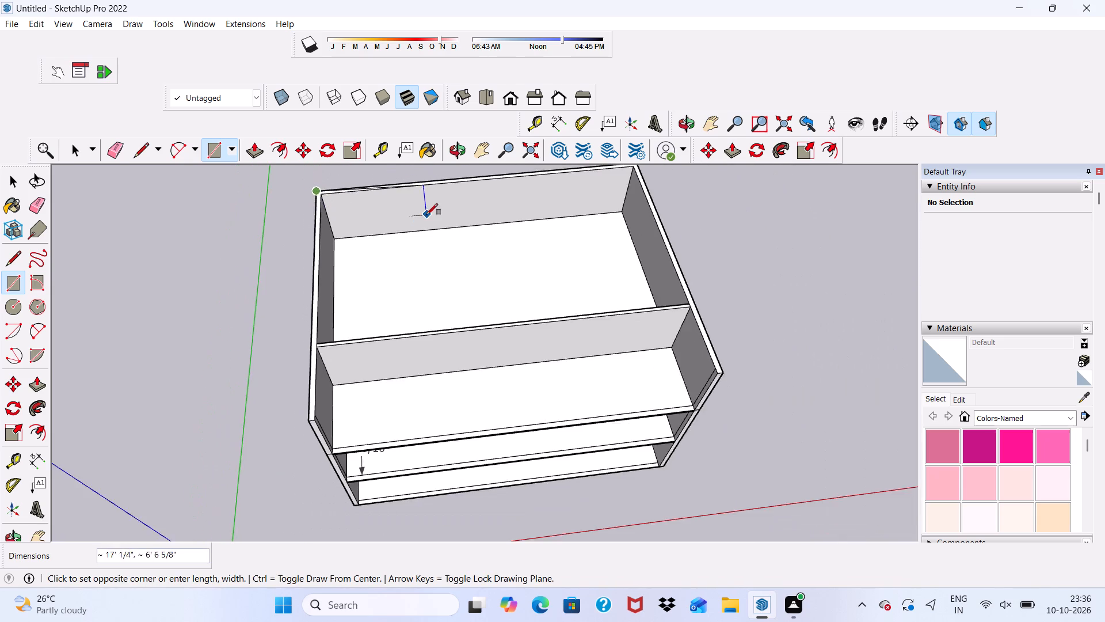
scroll(426, 215, down, 3)
scroll(637, 283, up, 5)
scroll(620, 366, up, 4)
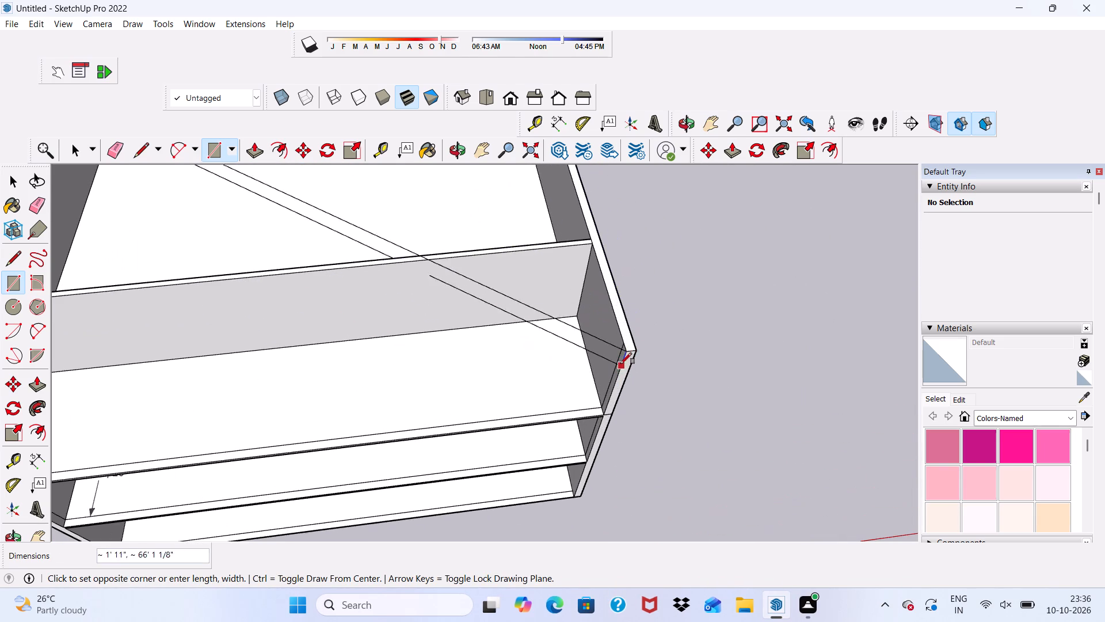
click(634, 350)
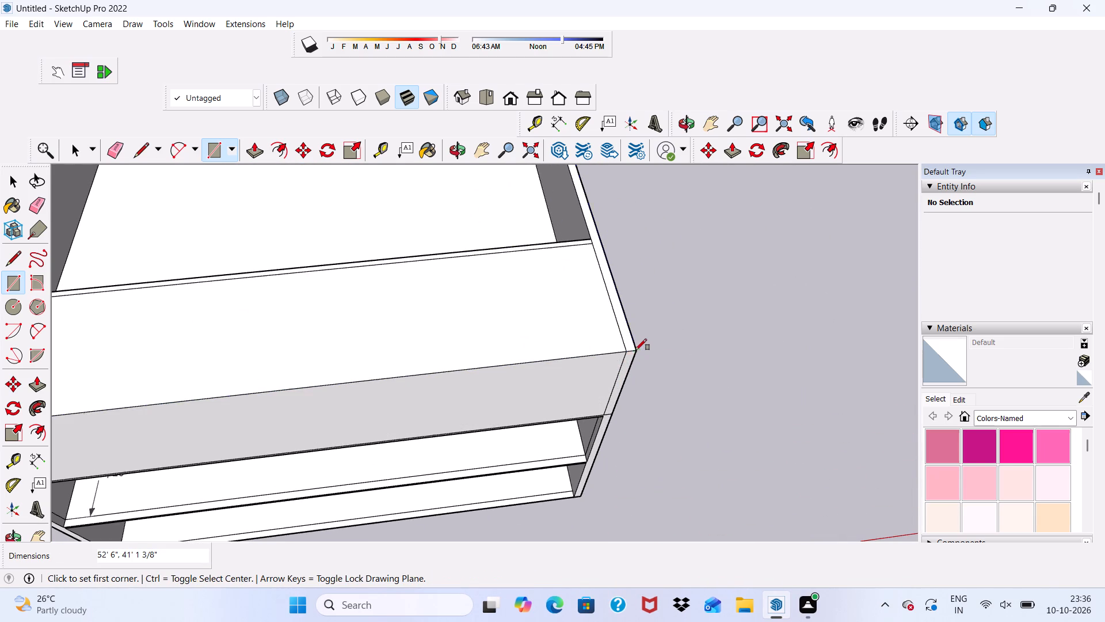
Delete the vertical face closing the front of the third storey.
scroll(605, 339, down, 4)
middle_drag(594, 346, 562, 266)
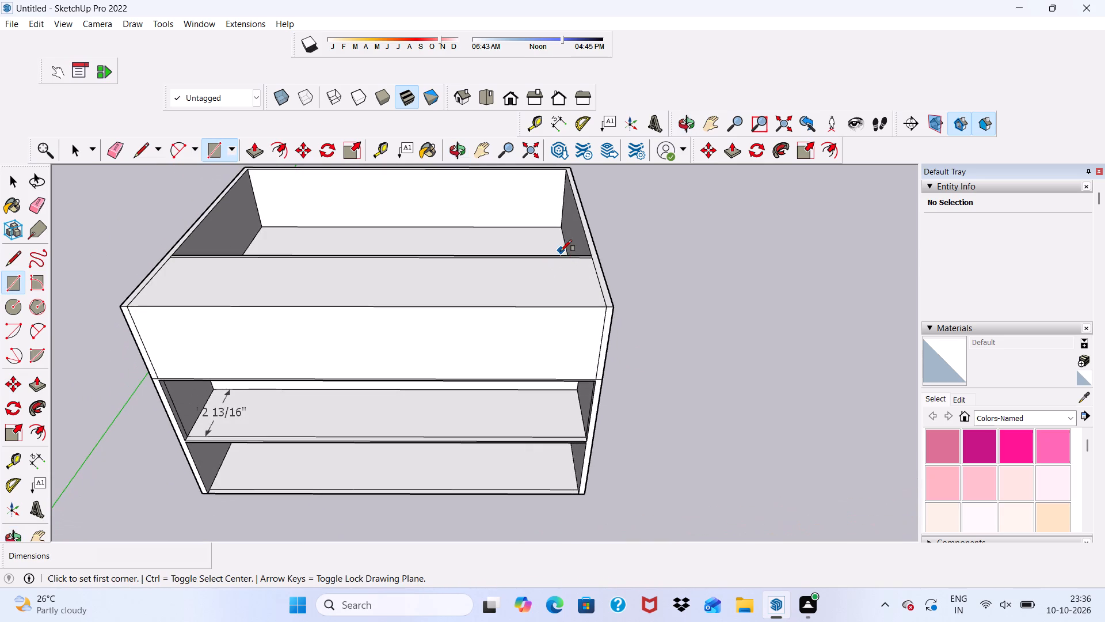
key(space)
click(499, 335)
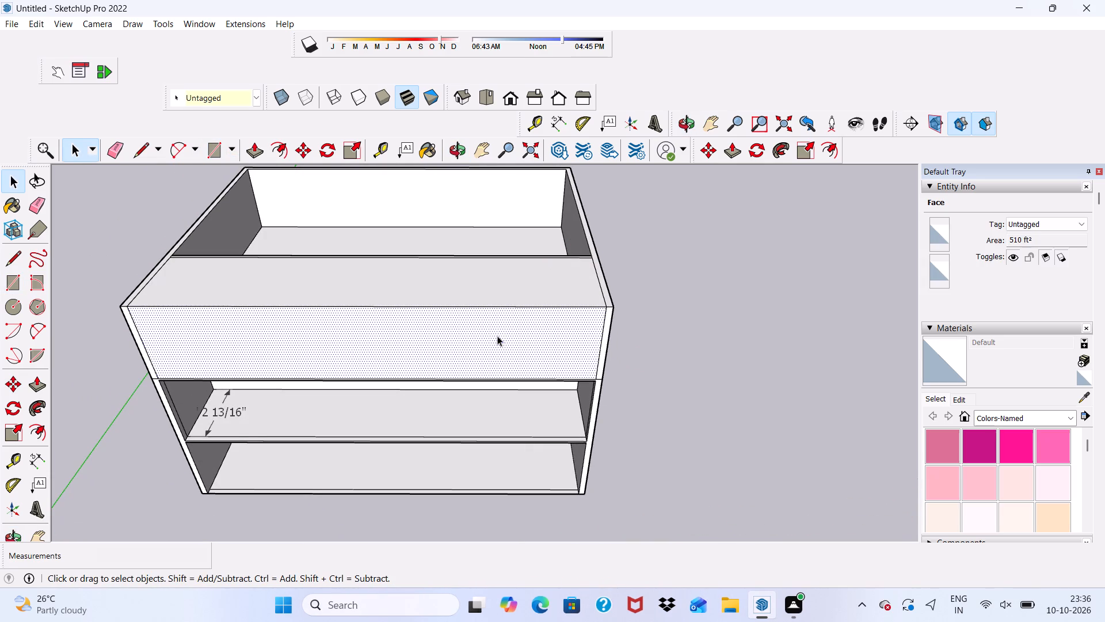
key(Delete)
Push/Pull the roof face between the building's front and the cross wall up 3" to form a slab.
middle_drag(479, 284, 173, 381)
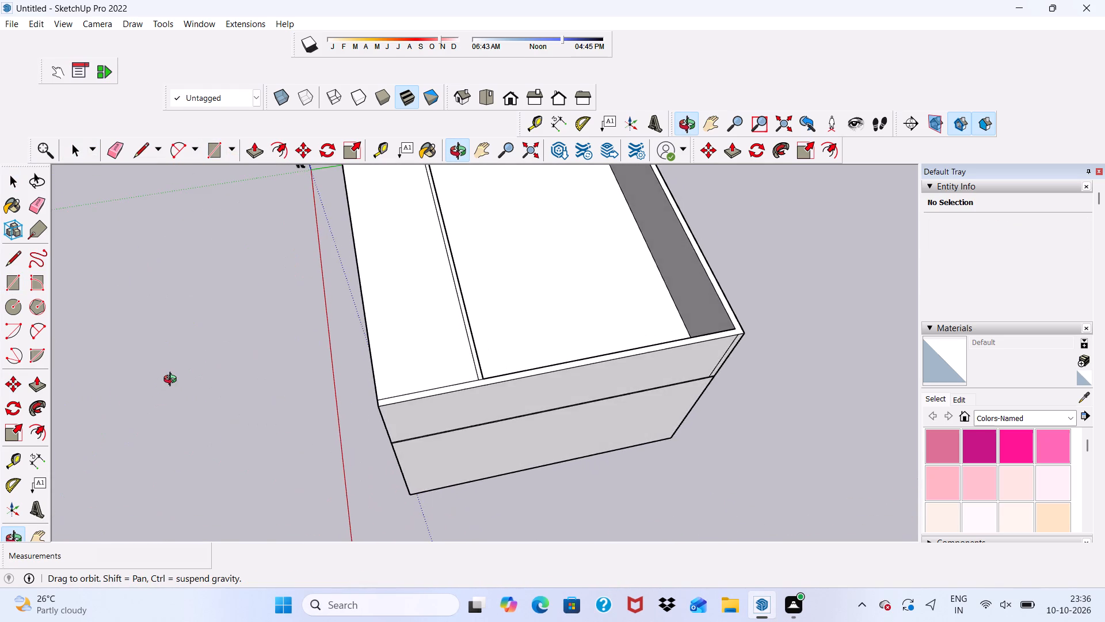
middle_drag(173, 381, 168, 411)
scroll(363, 352, up, 2)
click(402, 355)
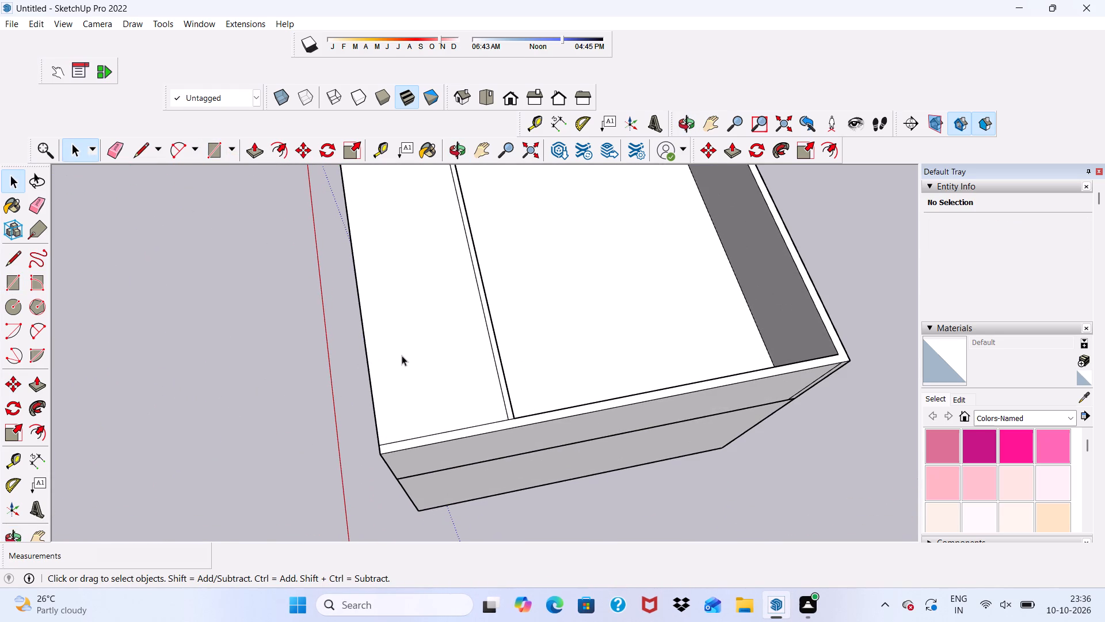
click(254, 147)
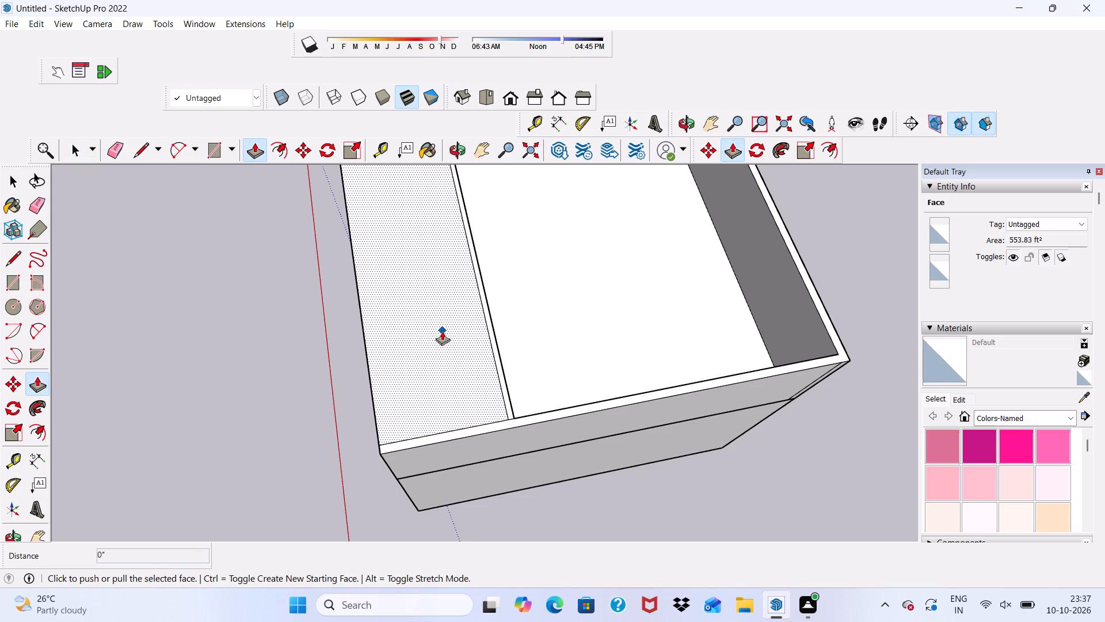
click(439, 332)
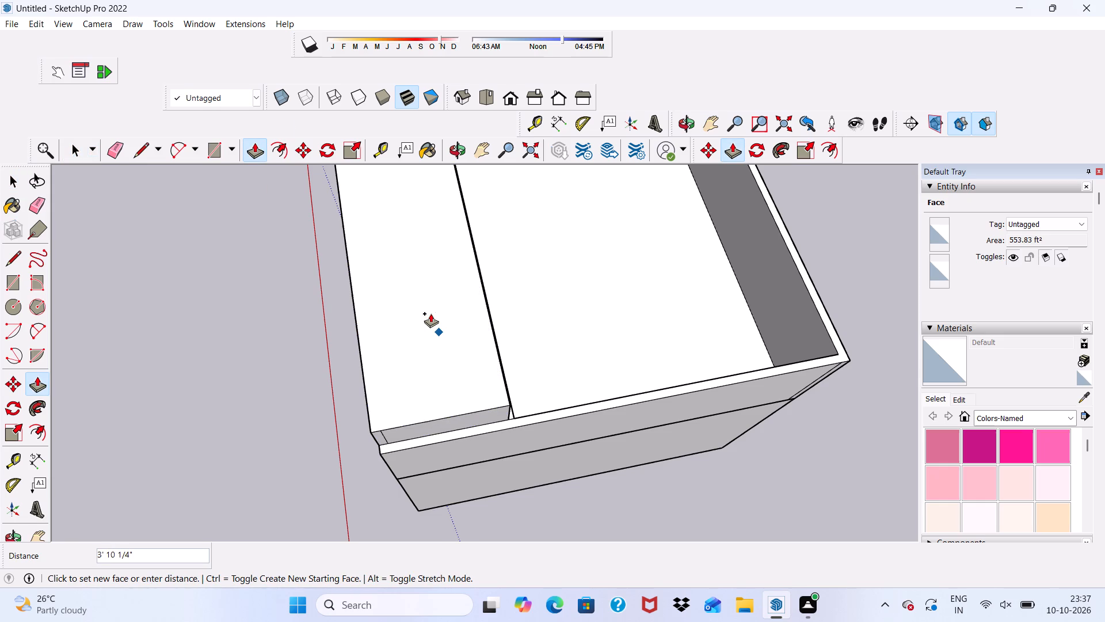
key(3)
key(shift+quotedbl)
key(Return)
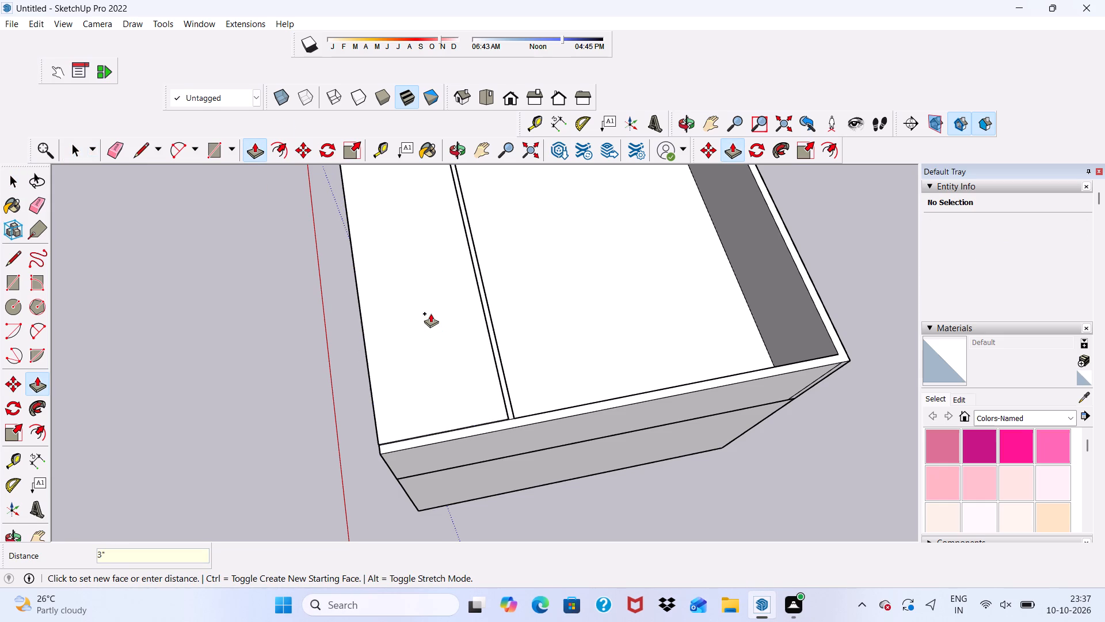
Push/Pull the roof slab's rear edge face back about 30'3" from the cross wall to the outer face of the rear wall.
scroll(478, 339, up, 3)
middle_drag(483, 443, 367, 394)
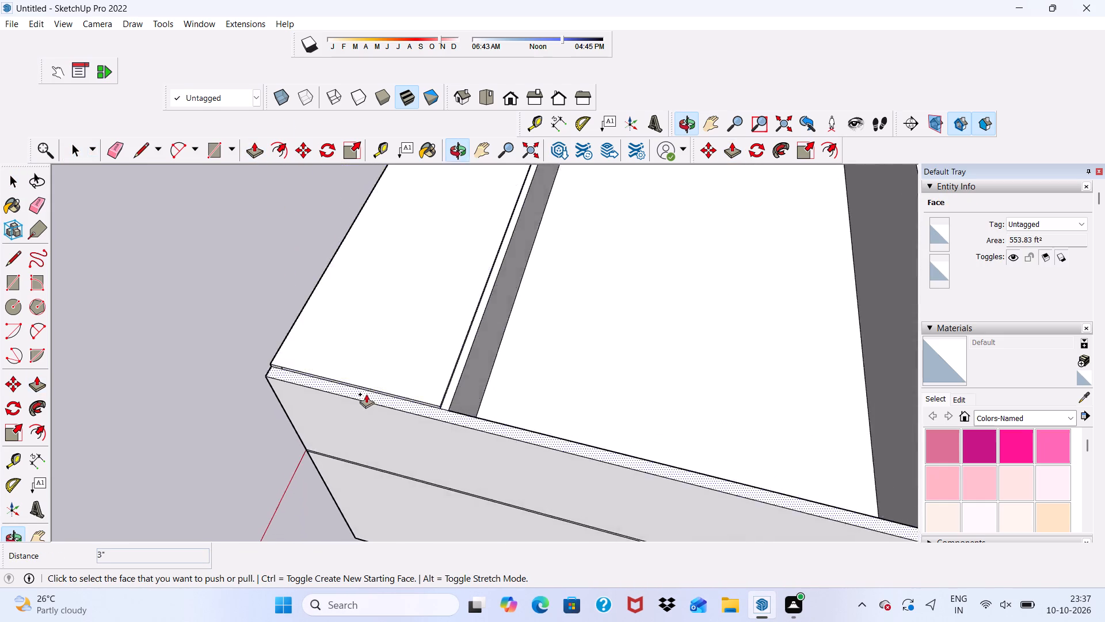
scroll(517, 388, up, 5)
scroll(377, 431, up, 12)
click(336, 414)
scroll(432, 423, down, 5)
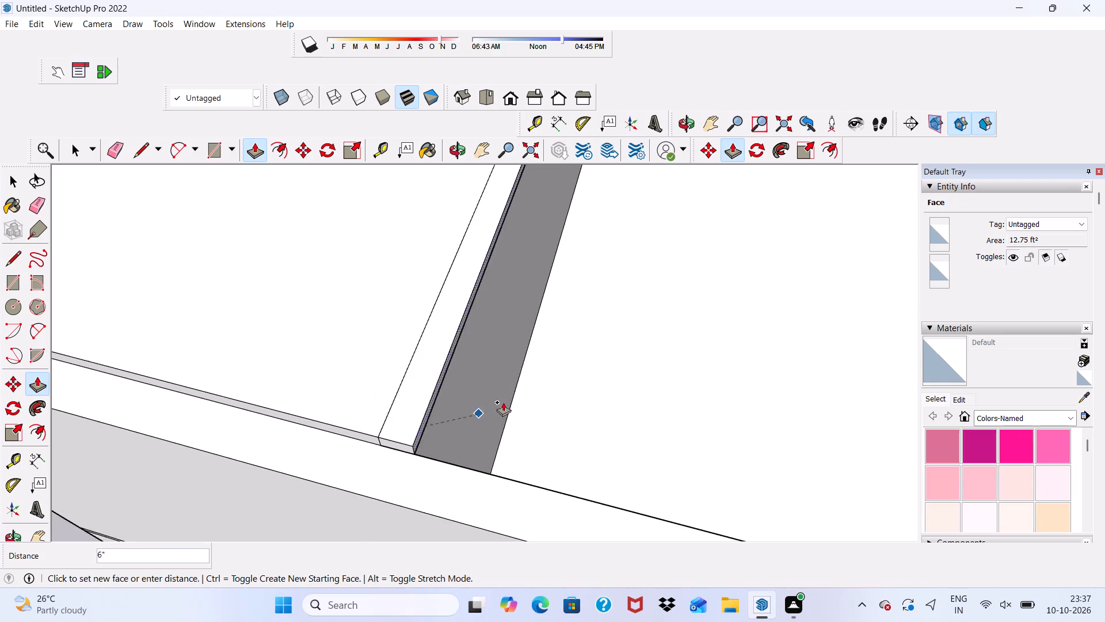
scroll(475, 364, down, 5)
scroll(375, 349, down, 4)
scroll(587, 365, down, 5)
scroll(399, 366, down, 4)
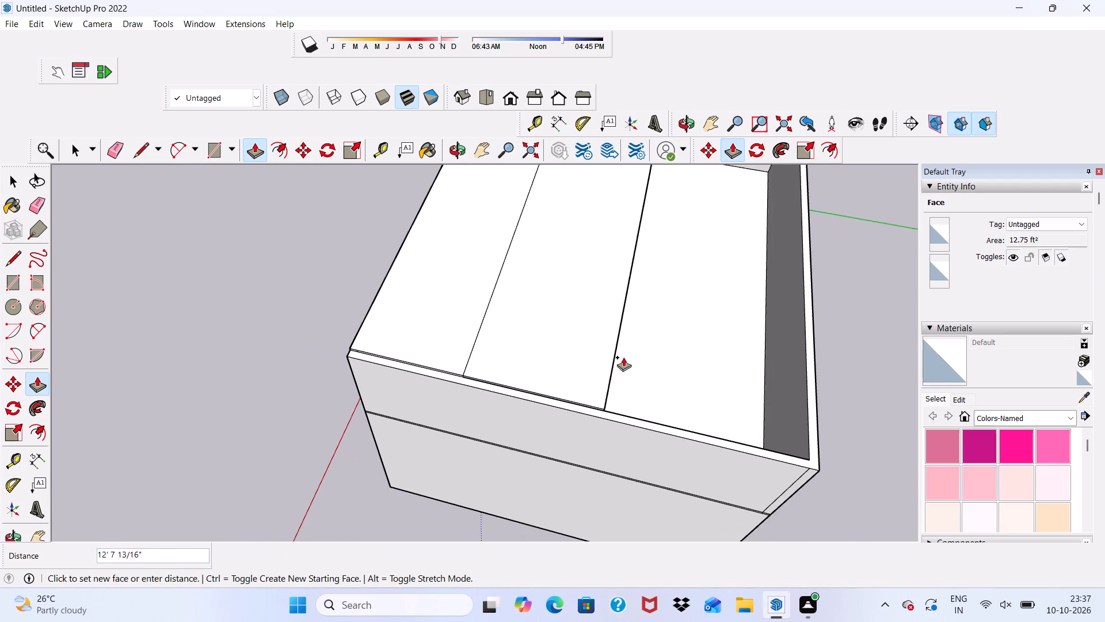
scroll(817, 439, up, 4)
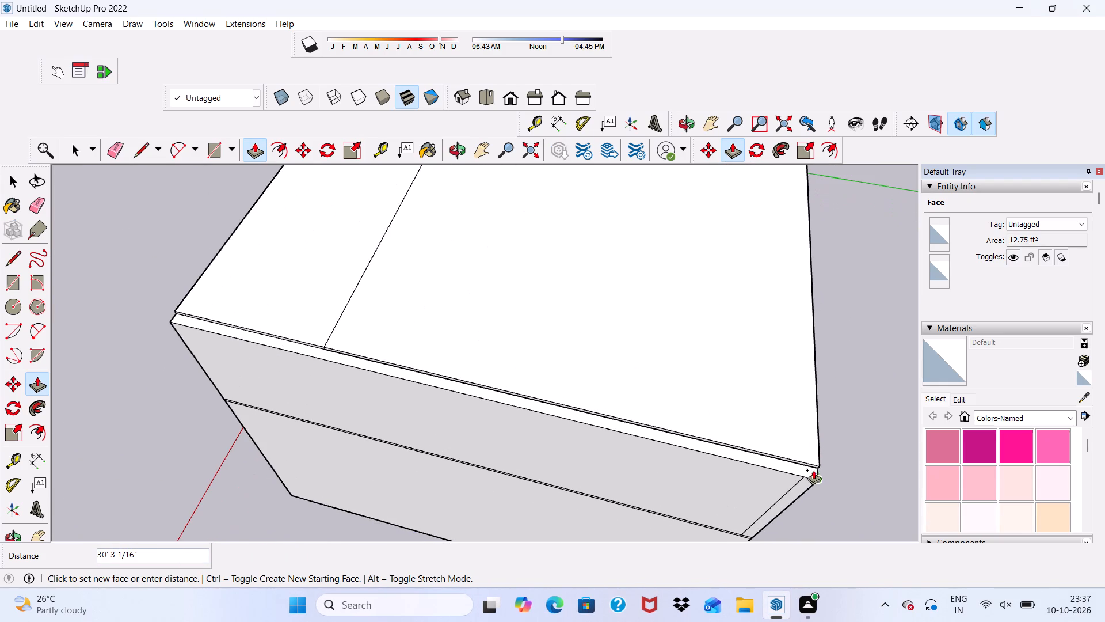
scroll(810, 467, up, 5)
scroll(681, 437, down, 7)
middle_drag(657, 469, 460, 325)
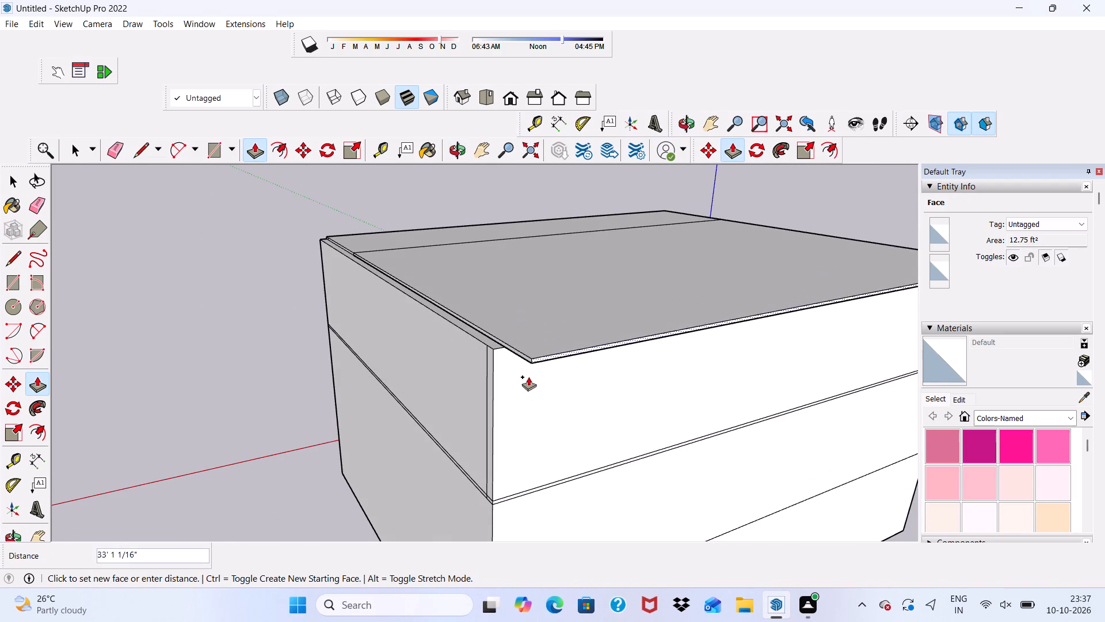
scroll(512, 372, up, 4)
click(485, 353)
Push/Pull the rear roof section's right edge face out 9" over the right side wall.
scroll(467, 283, up, 3)
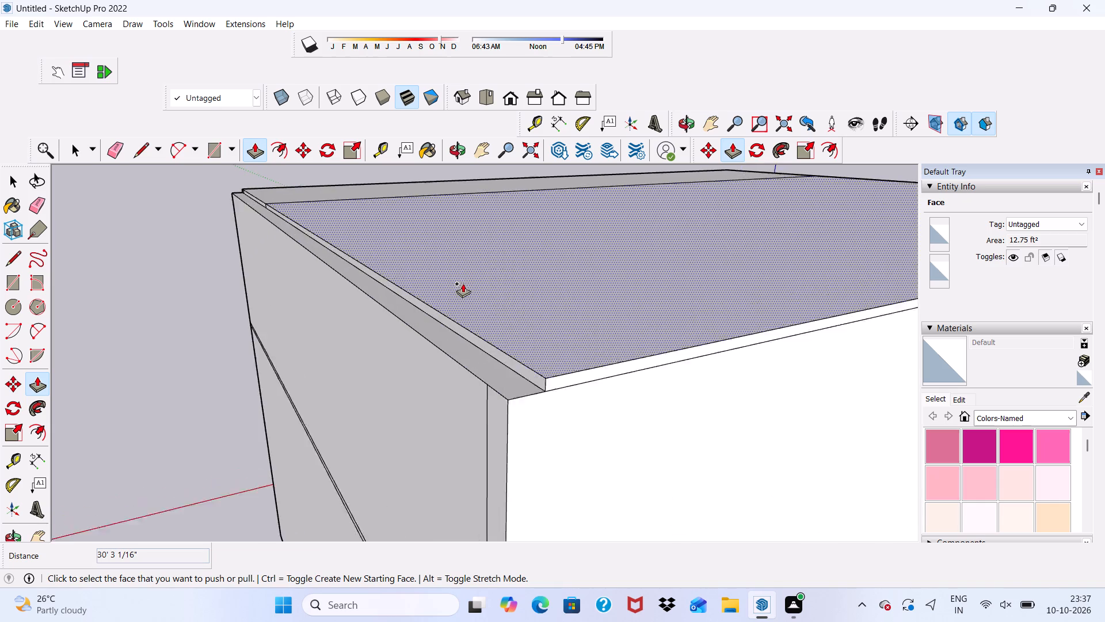
scroll(463, 283, up, 7)
click(458, 329)
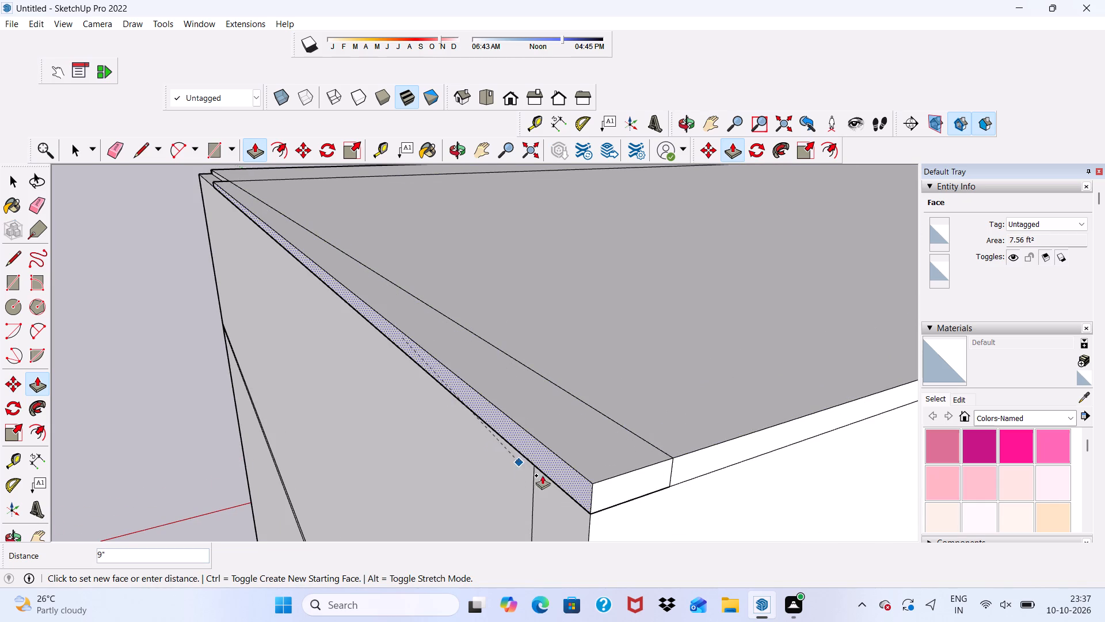
scroll(486, 443, down, 9)
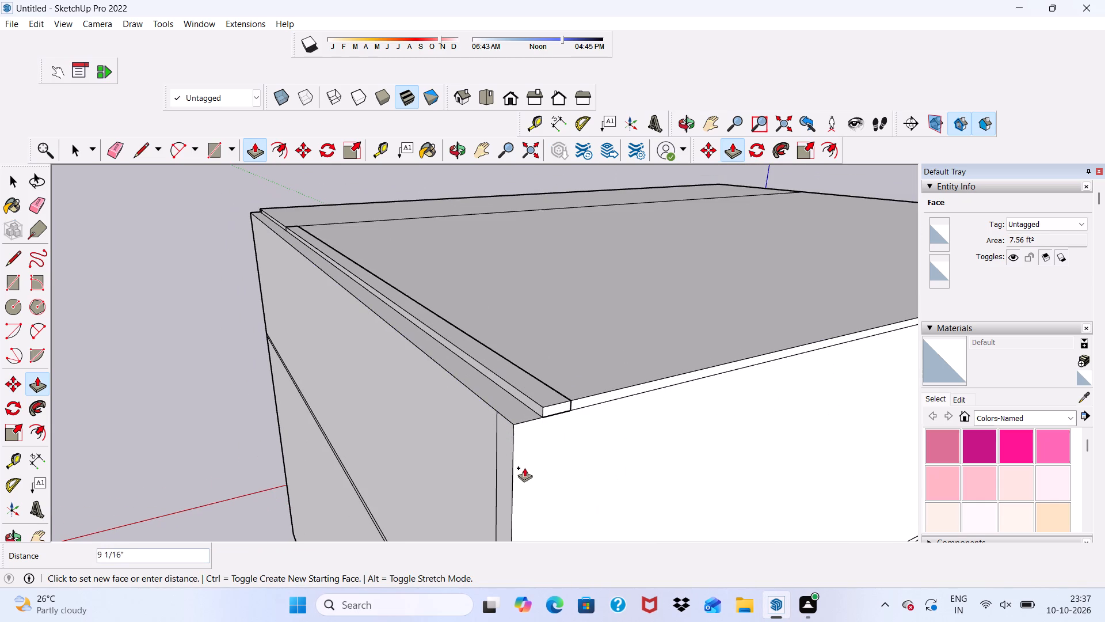
click(509, 482)
Push/Pull the front roof section's long and short right edge faces out 9", flush with the right side wall.
scroll(434, 398, down, 7)
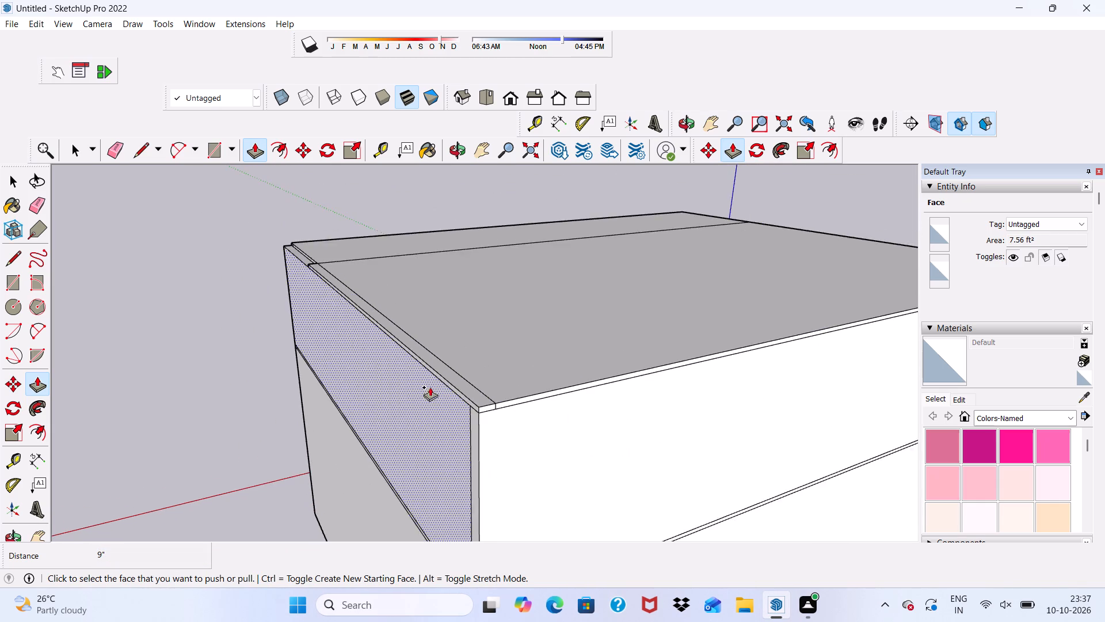
scroll(430, 387, down, 2)
scroll(391, 353, down, 2)
middle_drag(391, 363, 650, 366)
scroll(343, 323, up, 4)
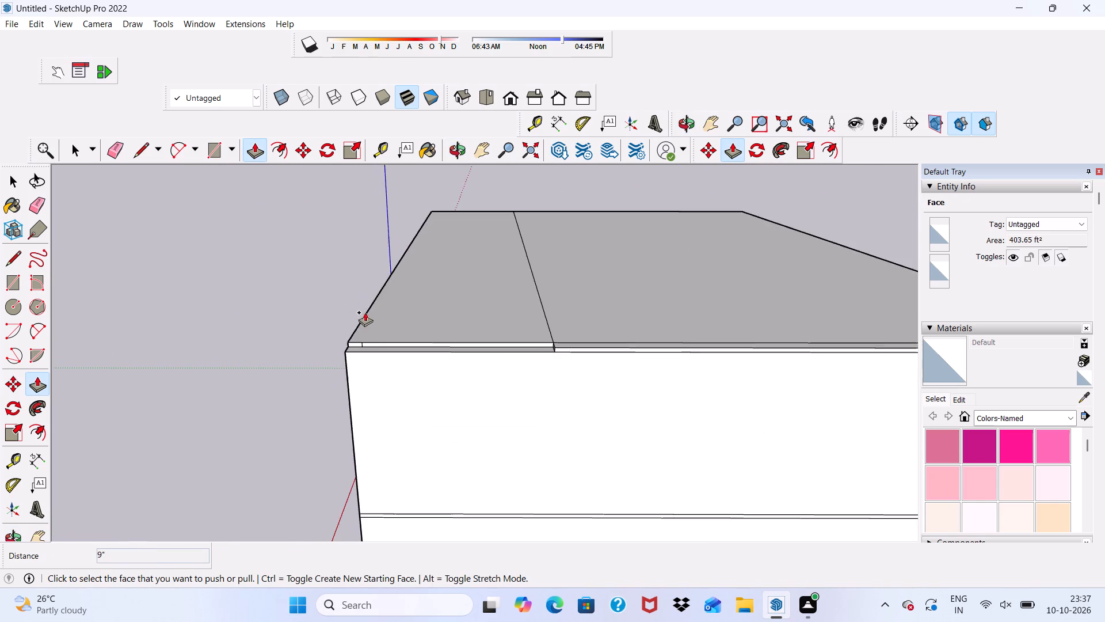
scroll(534, 350, up, 11)
click(534, 330)
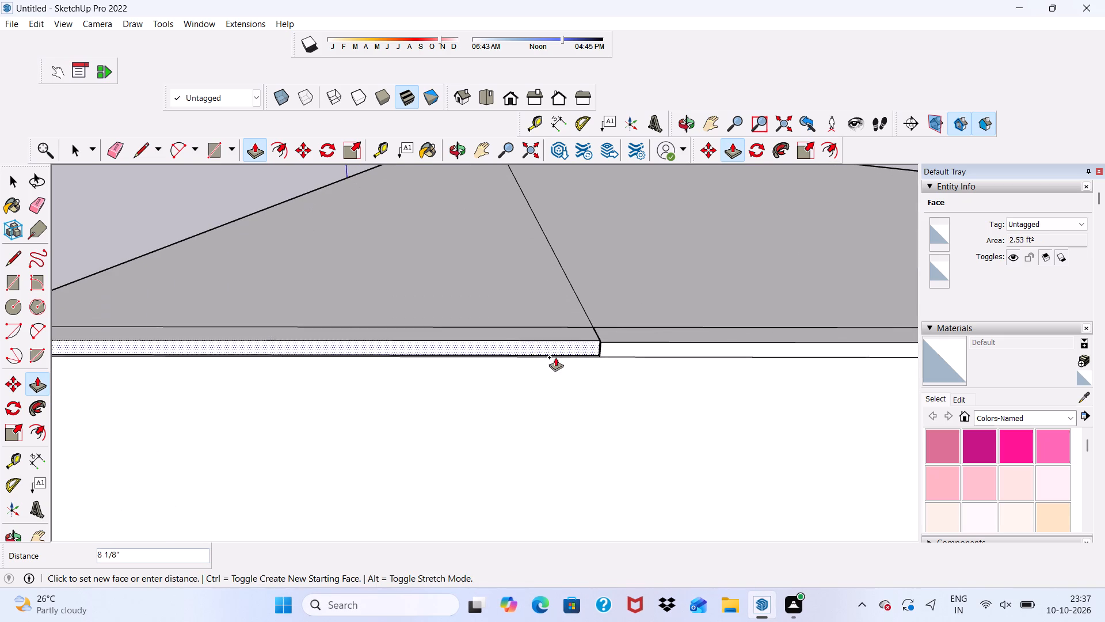
click(662, 344)
scroll(662, 345, down, 8)
scroll(347, 355, up, 4)
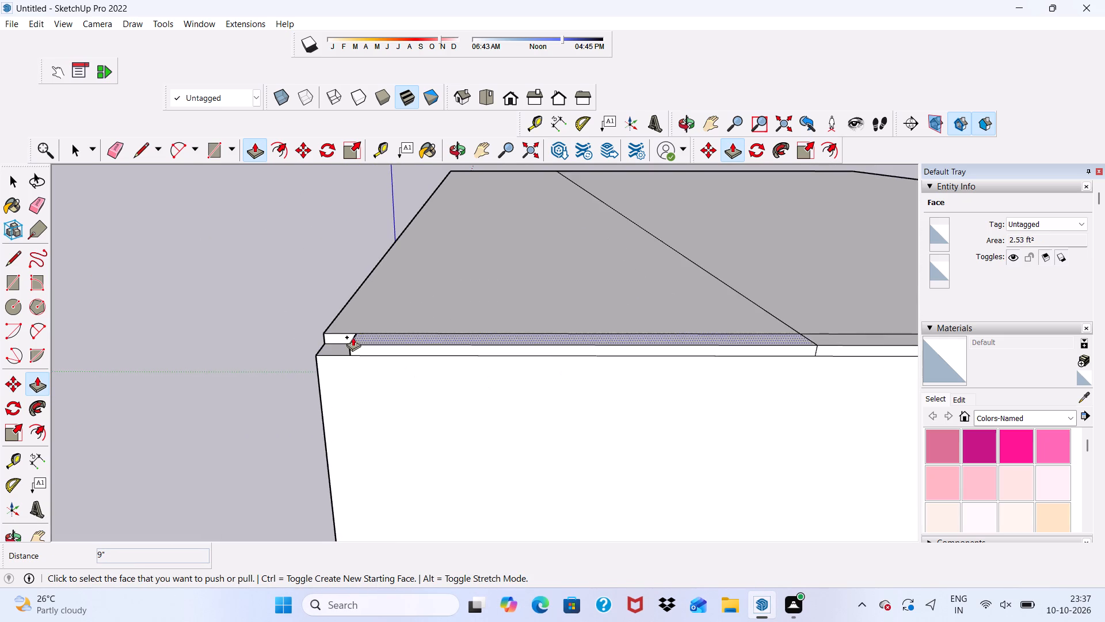
scroll(353, 337, up, 5)
click(339, 335)
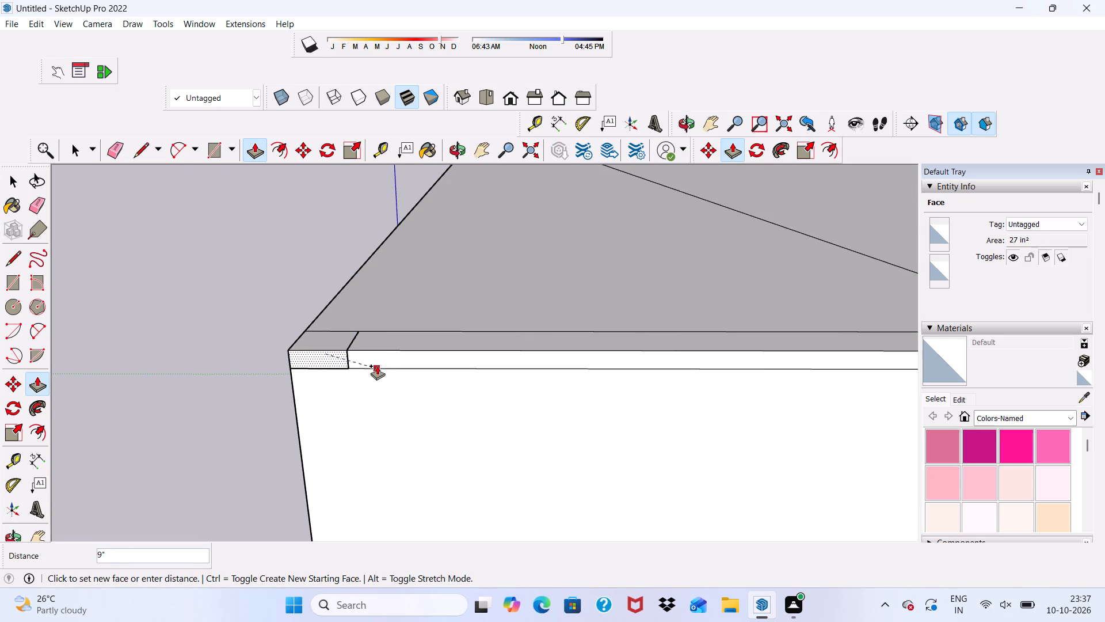
click(377, 366)
Push/Pull the front roof section's left edge face out 9", flush with the left side wall.
scroll(366, 369, down, 15)
middle_drag(228, 366, 467, 365)
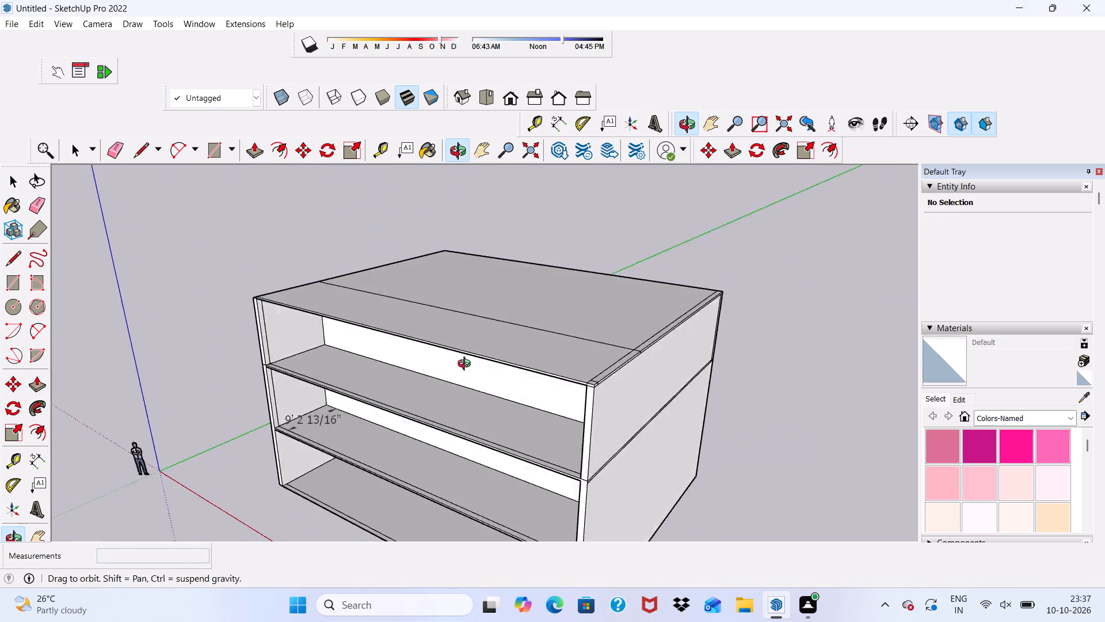
middle_drag(467, 365, 634, 346)
scroll(203, 321, up, 4)
scroll(302, 350, up, 6)
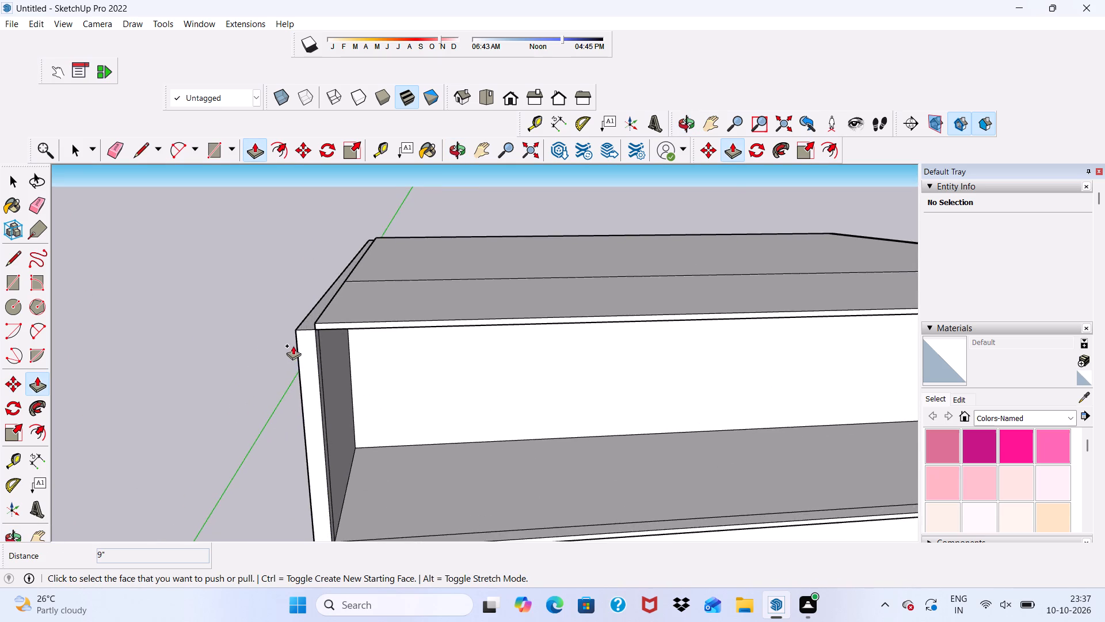
middle_drag(293, 346, 417, 381)
scroll(481, 362, down, 1)
scroll(561, 336, up, 7)
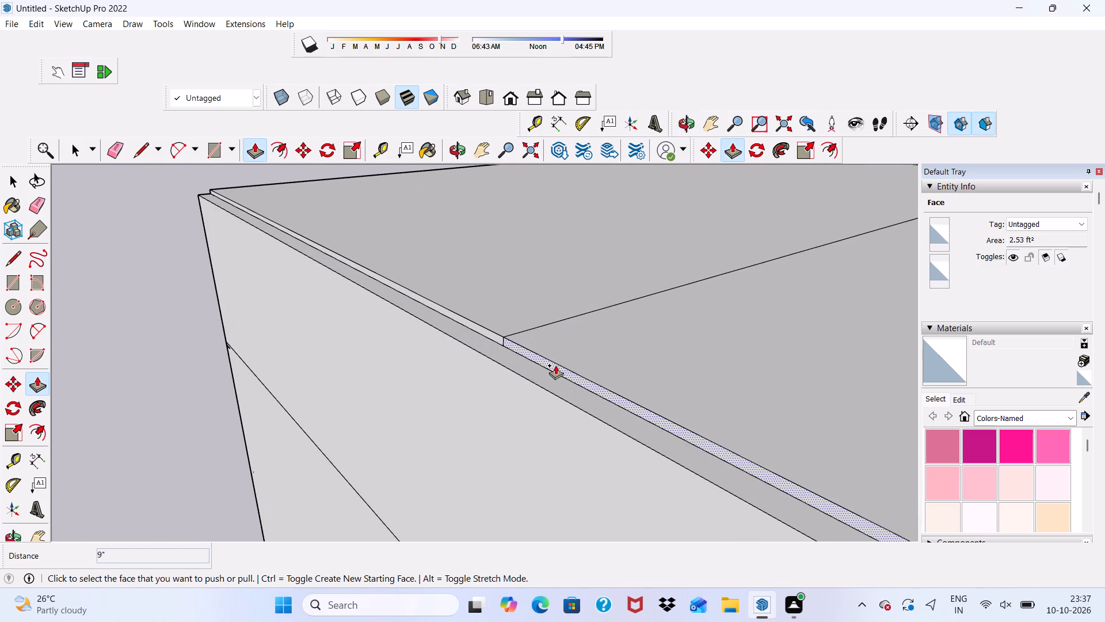
click(555, 365)
scroll(520, 404, down, 2)
click(520, 404)
Push/Pull the rear roof section's left edge face out 9" over the left side wall.
scroll(458, 318, up, 3)
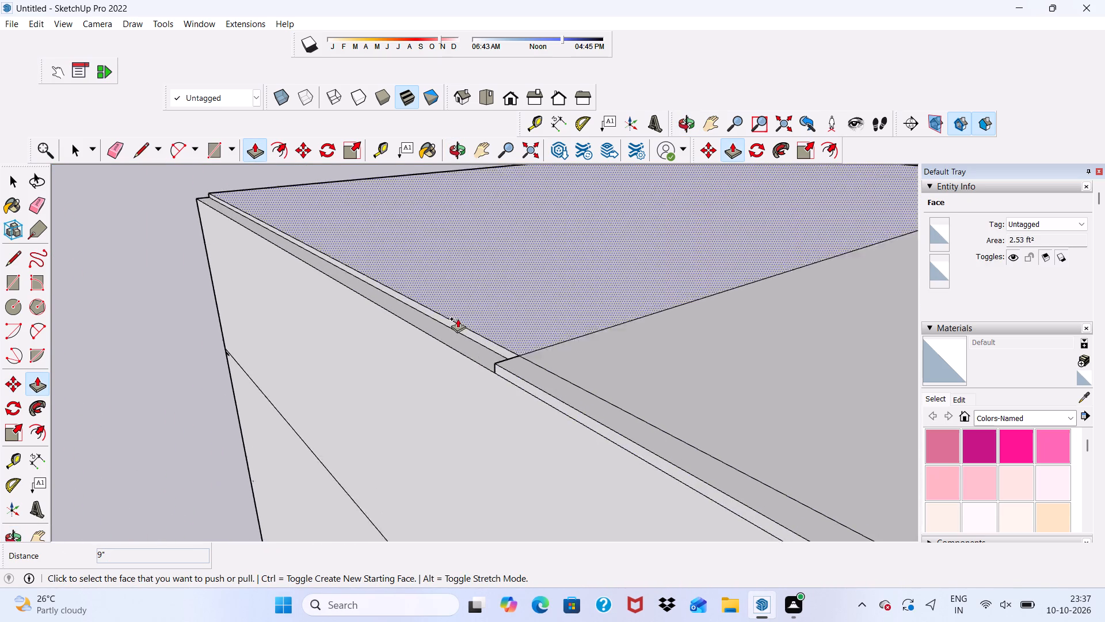
scroll(458, 318, up, 2)
click(453, 322)
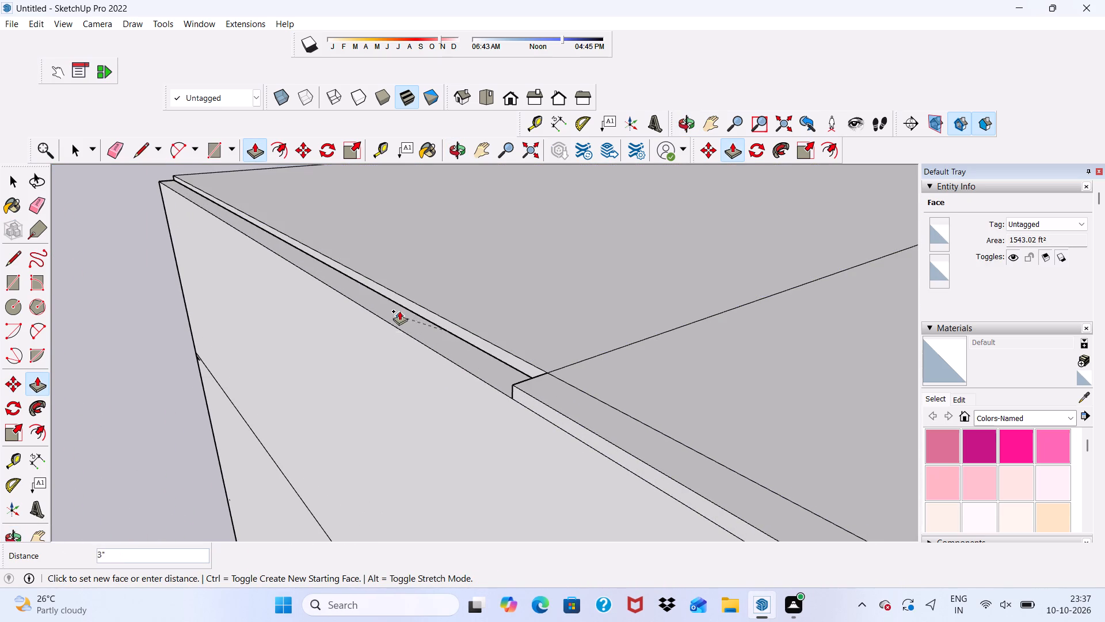
key(space)
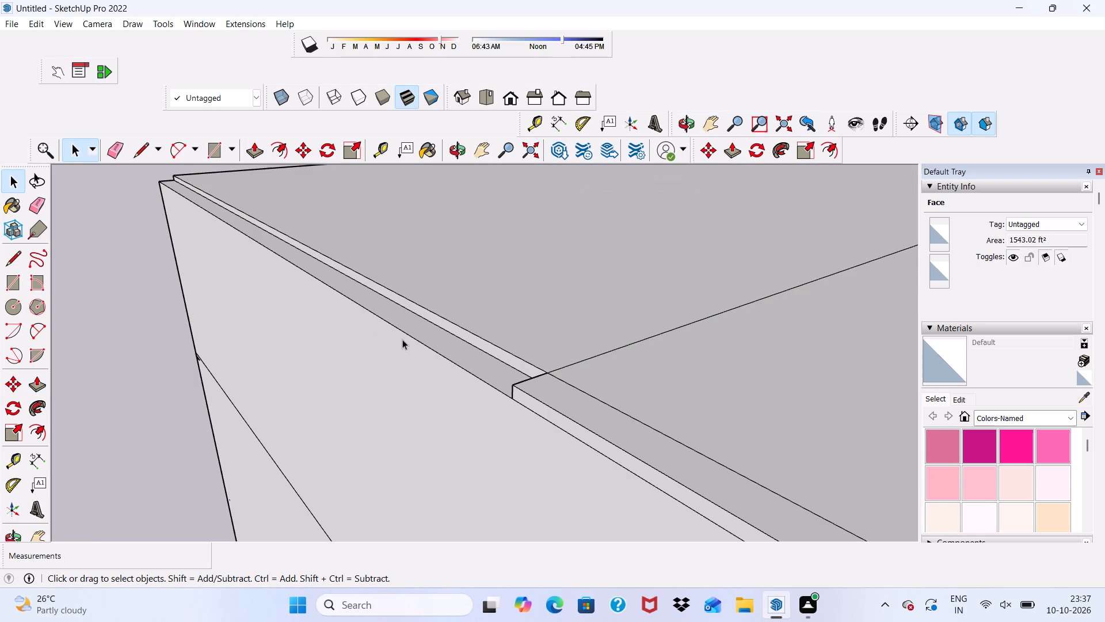
scroll(425, 329, up, 4)
click(448, 317)
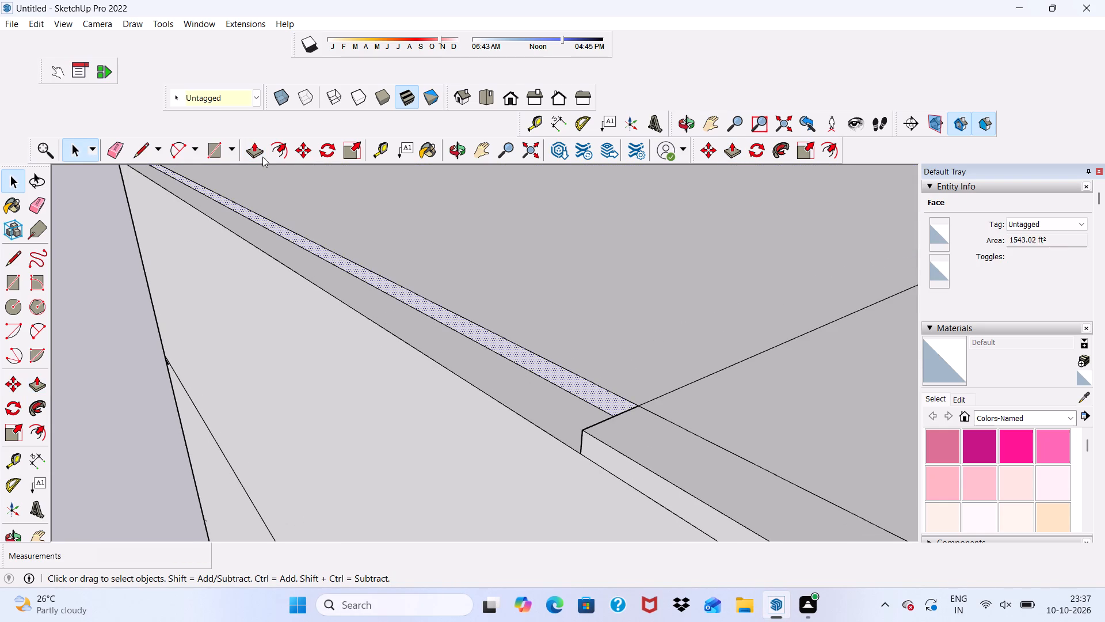
click(255, 150)
scroll(428, 310, right, 13)
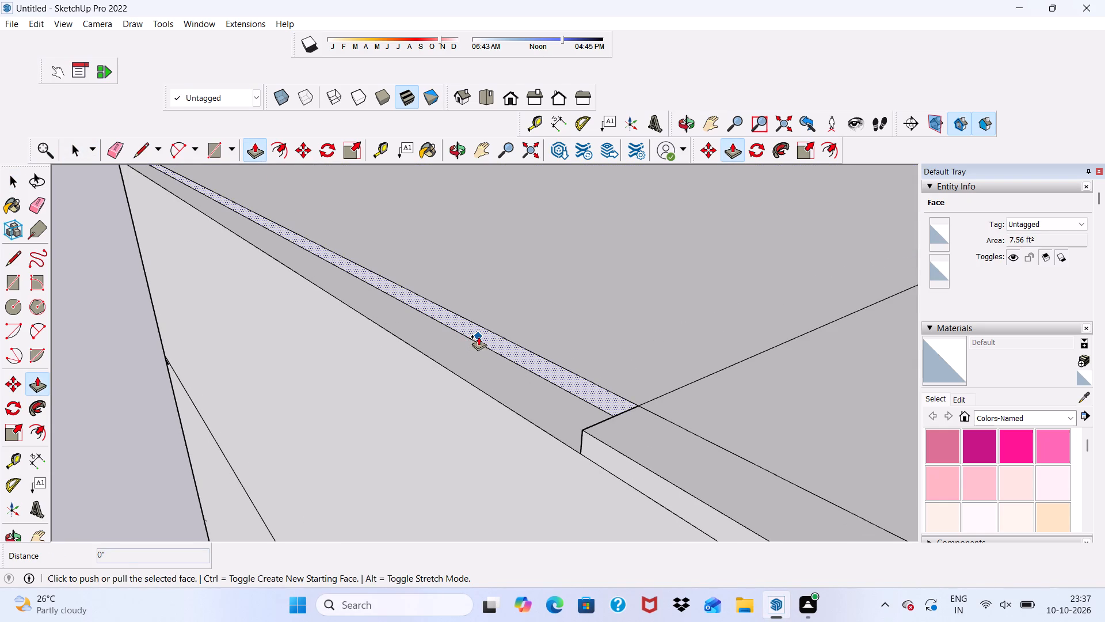
click(478, 336)
click(475, 416)
Erase the lengthwise seam line on top of the rear roof section along the left side wall.
scroll(508, 363, down, 6)
scroll(513, 289, down, 5)
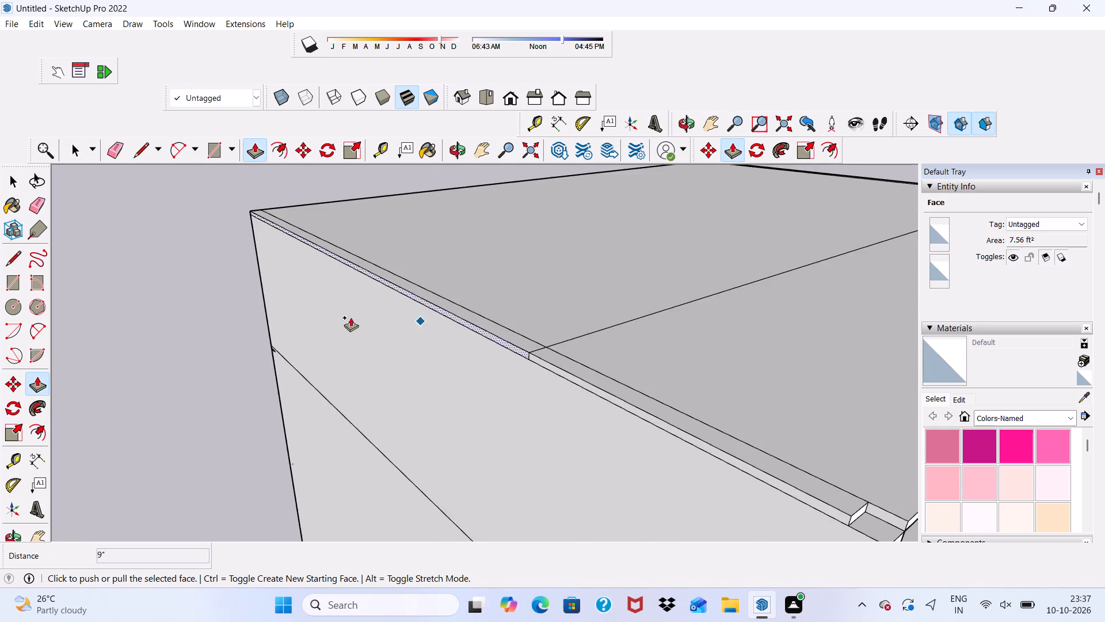
scroll(197, 314, down, 5)
middle_drag(237, 366, 558, 361)
scroll(169, 419, up, 5)
scroll(153, 390, down, 1)
middle_drag(153, 390, 12, 394)
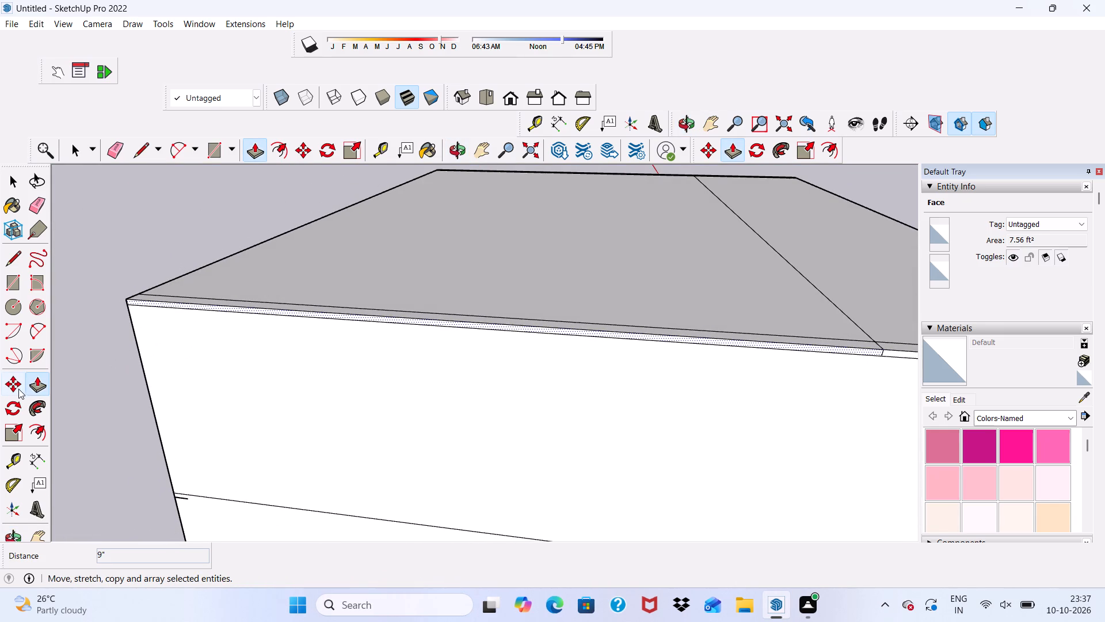
drag(22, 388, 36, 384)
key(space)
click(117, 146)
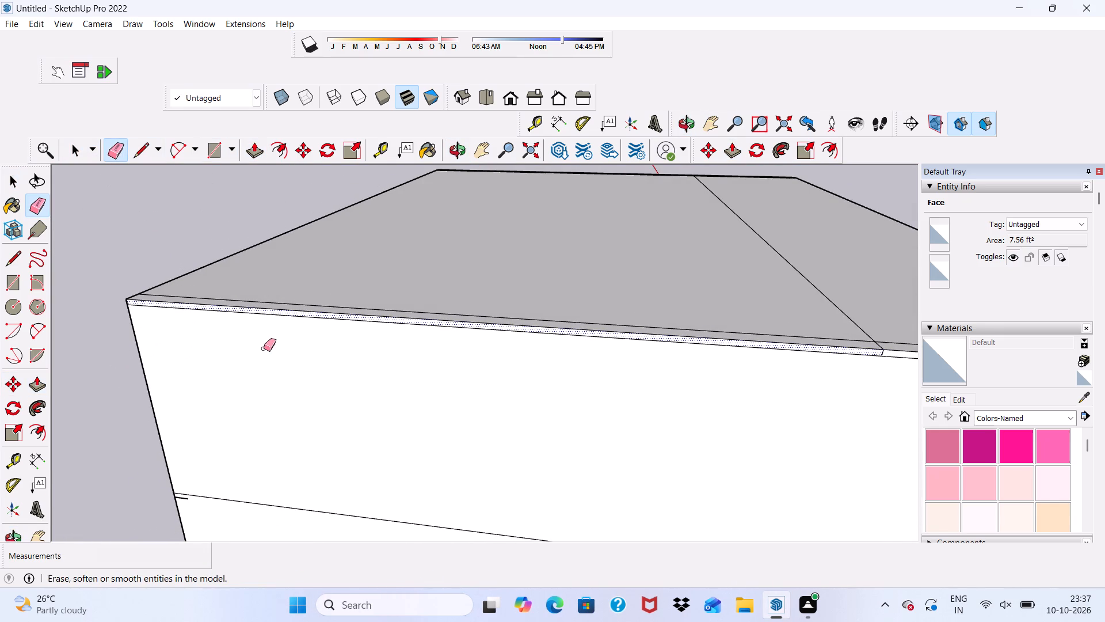
scroll(264, 348, up, 4)
click(276, 283)
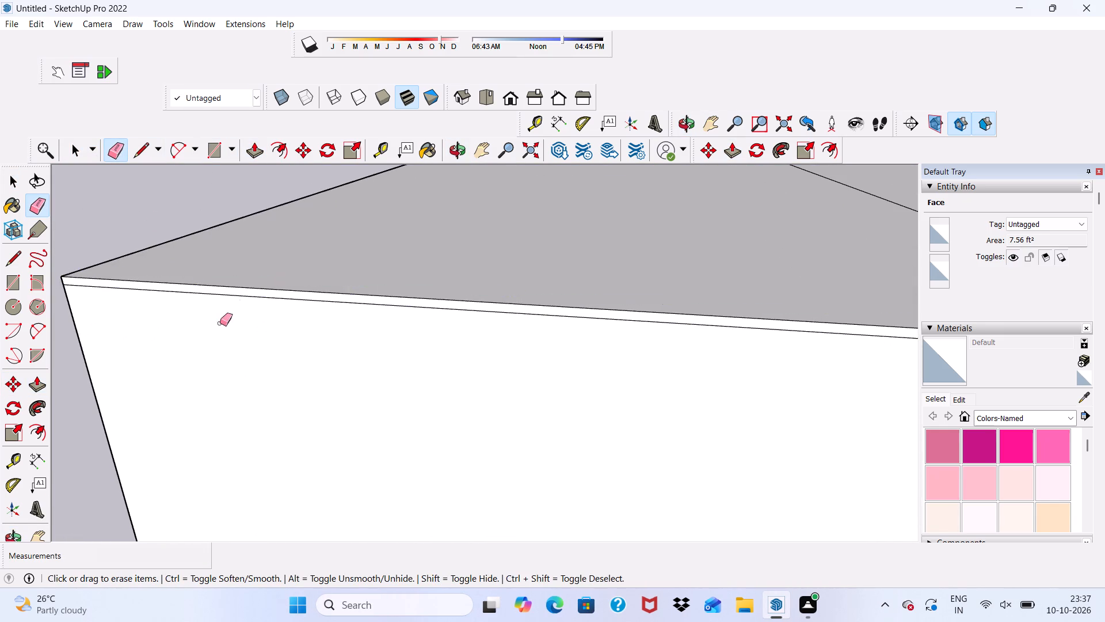
Erase the front roof section's seam along the left side wall and the short vertical seam on the slab's left edge.
scroll(215, 332, down, 6)
scroll(125, 301, down, 5)
middle_drag(374, 361, 231, 378)
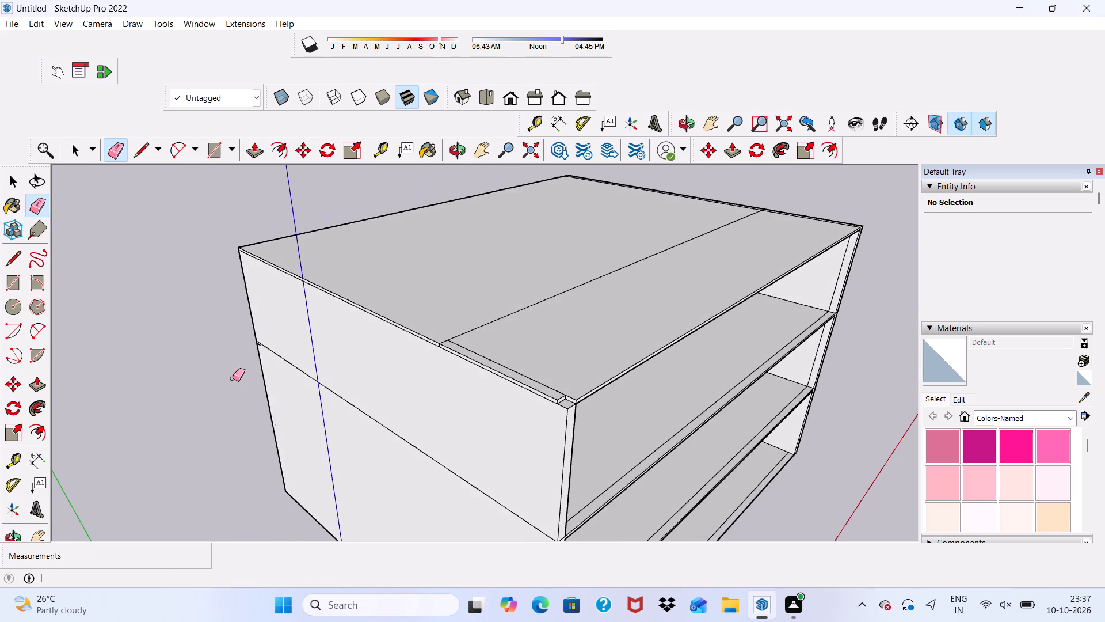
scroll(443, 386, up, 5)
scroll(481, 324, up, 3)
drag(481, 324, 493, 318)
scroll(405, 320, up, 3)
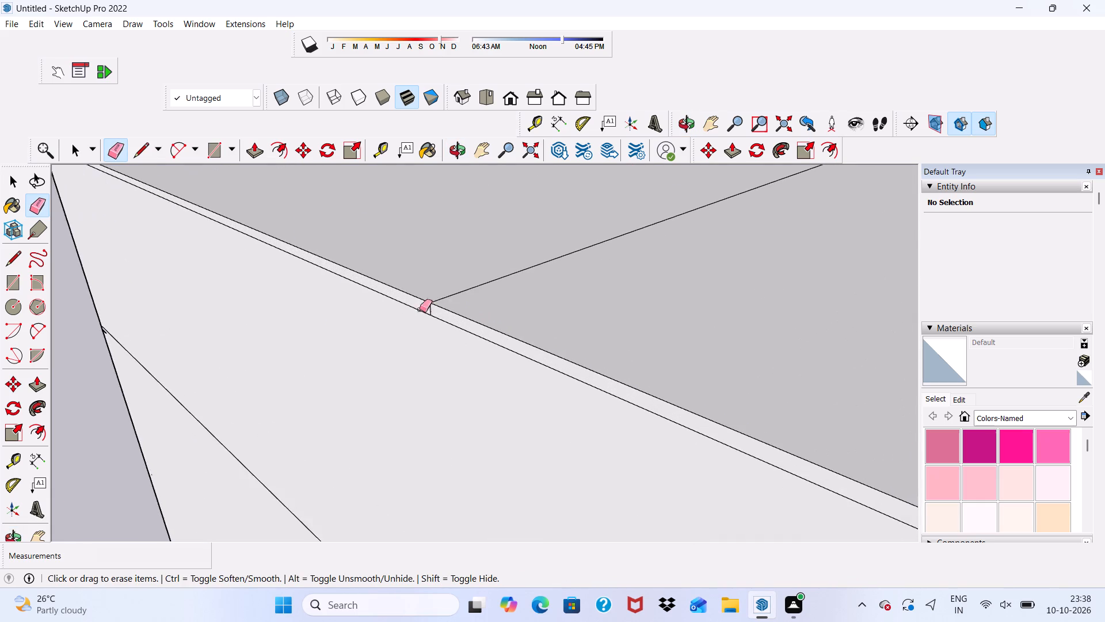
scroll(420, 309, up, 5)
click(426, 312)
Erase the short cross seam and the adjoining piece of lengthwise seam on top of the roof slab's front right corner.
scroll(262, 330, down, 4)
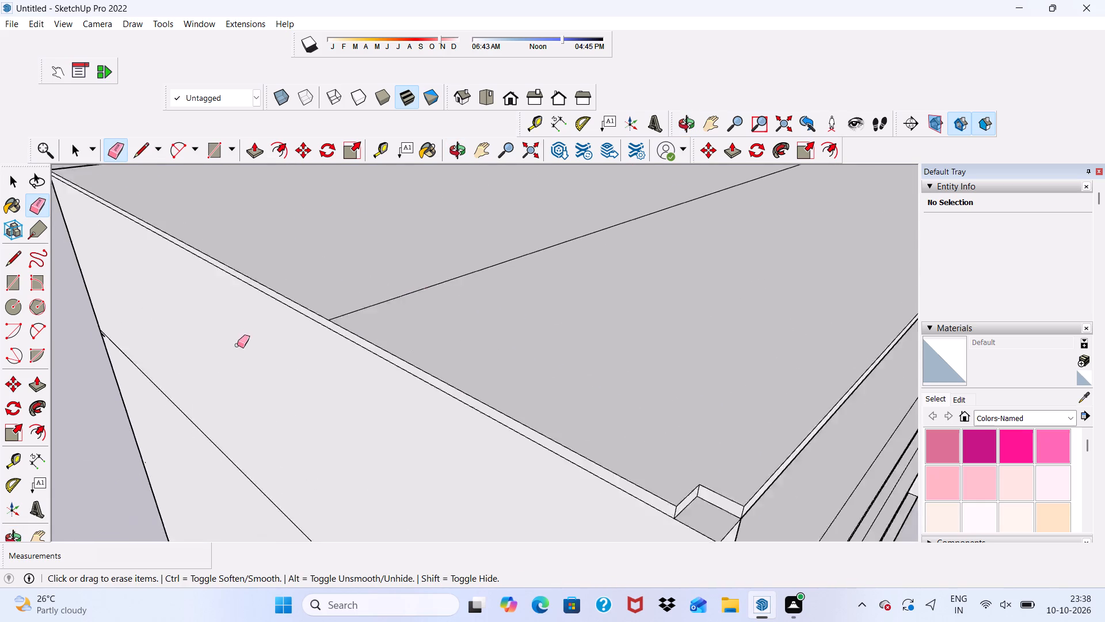
scroll(237, 345, down, 8)
middle_drag(502, 337, 235, 364)
scroll(234, 363, up, 1)
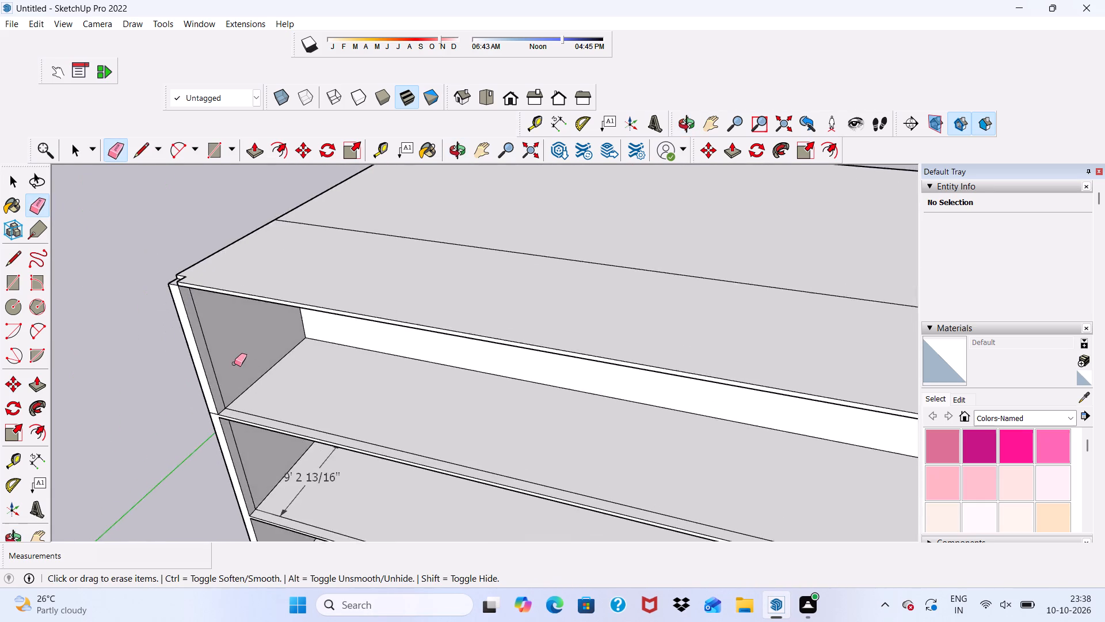
scroll(220, 365, down, 8)
scroll(658, 385, up, 10)
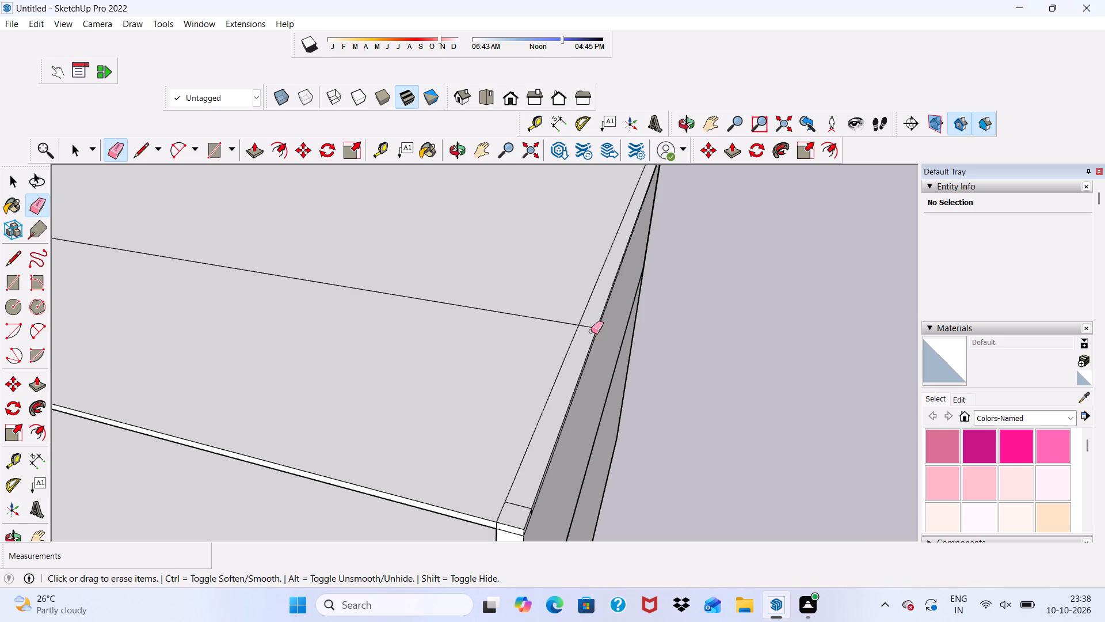
scroll(576, 337, down, 5)
scroll(542, 401, down, 4)
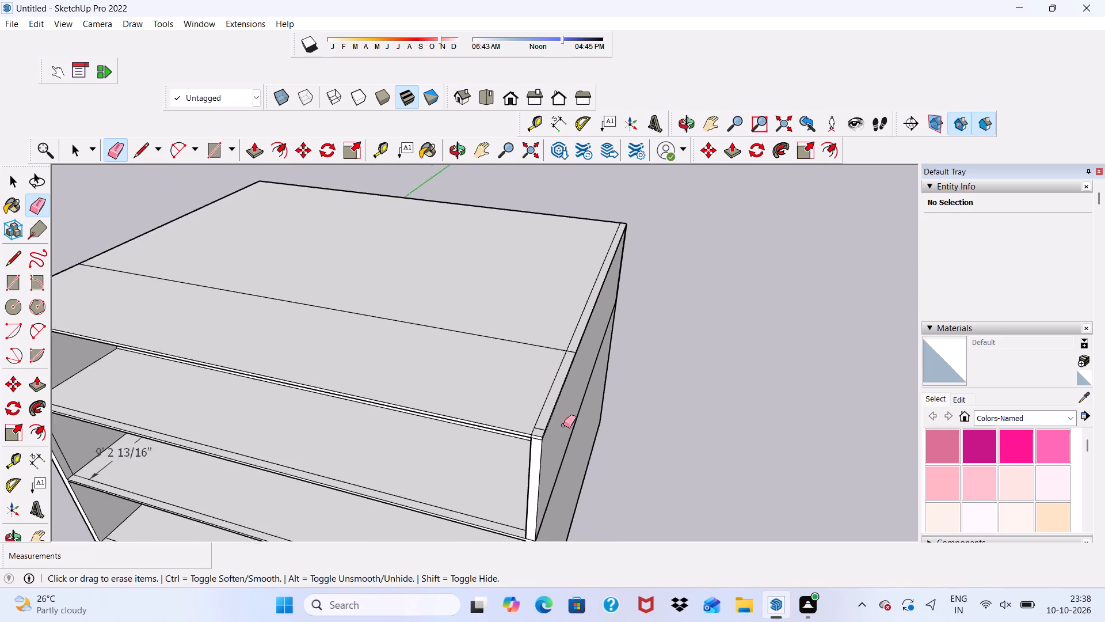
scroll(563, 425, down, 1)
scroll(557, 377, up, 5)
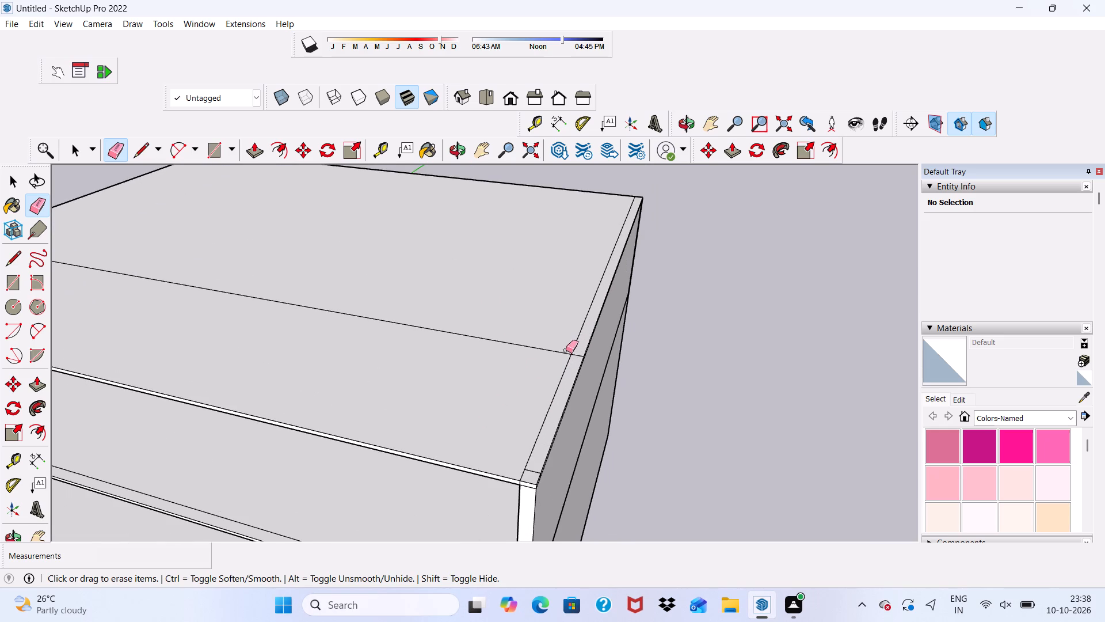
scroll(575, 356, down, 3)
scroll(547, 471, up, 9)
drag(539, 429, 539, 434)
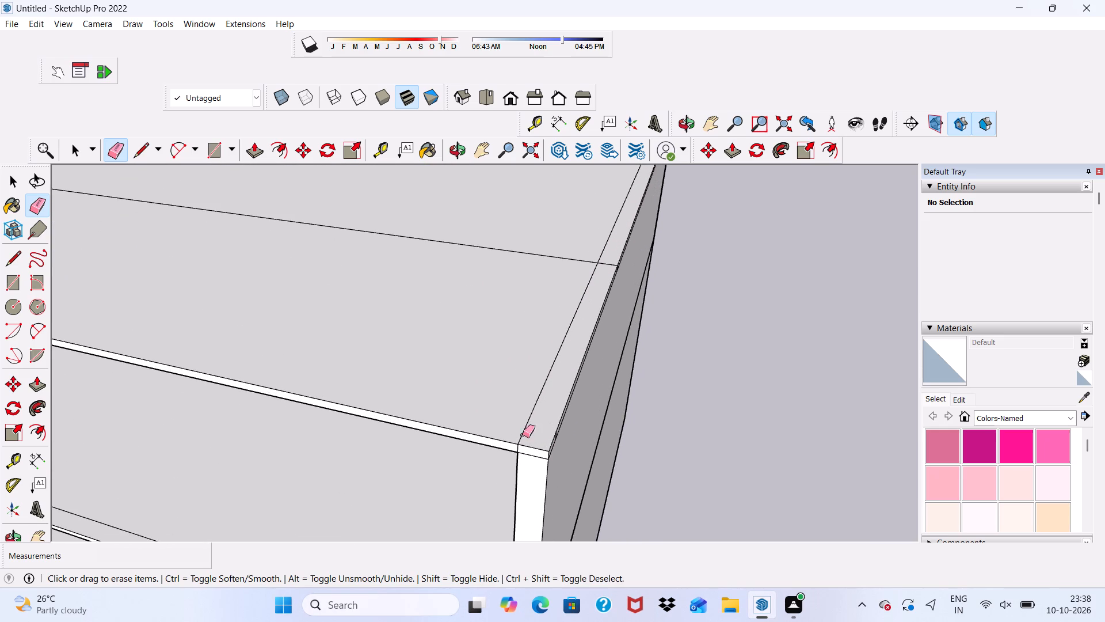
drag(519, 432, 524, 431)
Erase the vertical seam on the roof slab's front edge and the rest of the front section's seam along the right side wall.
scroll(505, 461, up, 9)
scroll(582, 411, down, 5)
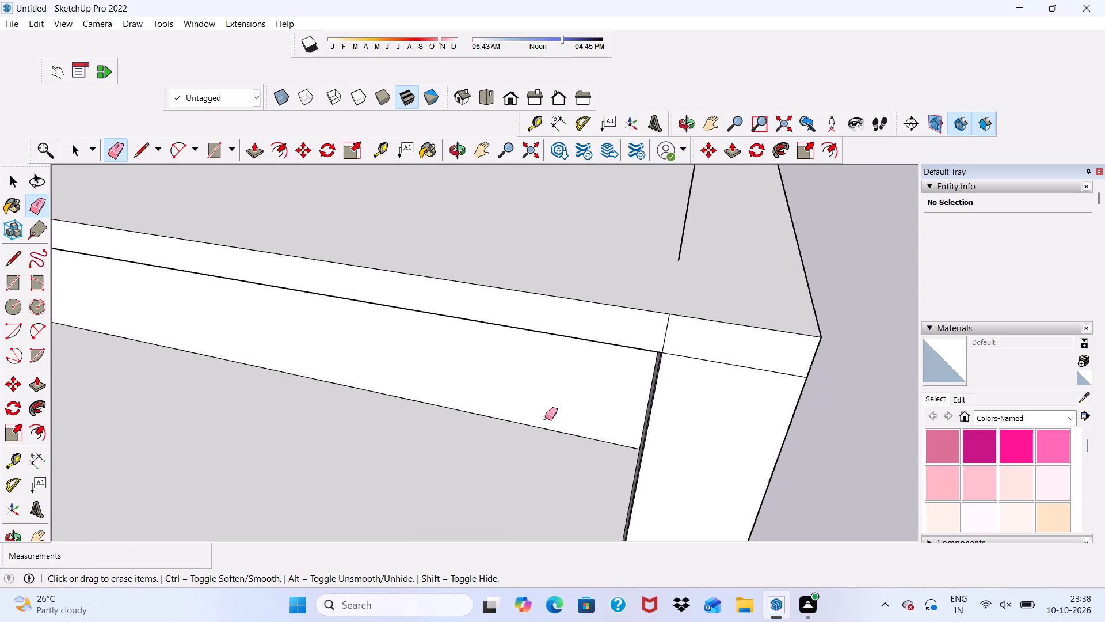
click(665, 335)
scroll(551, 382, down, 5)
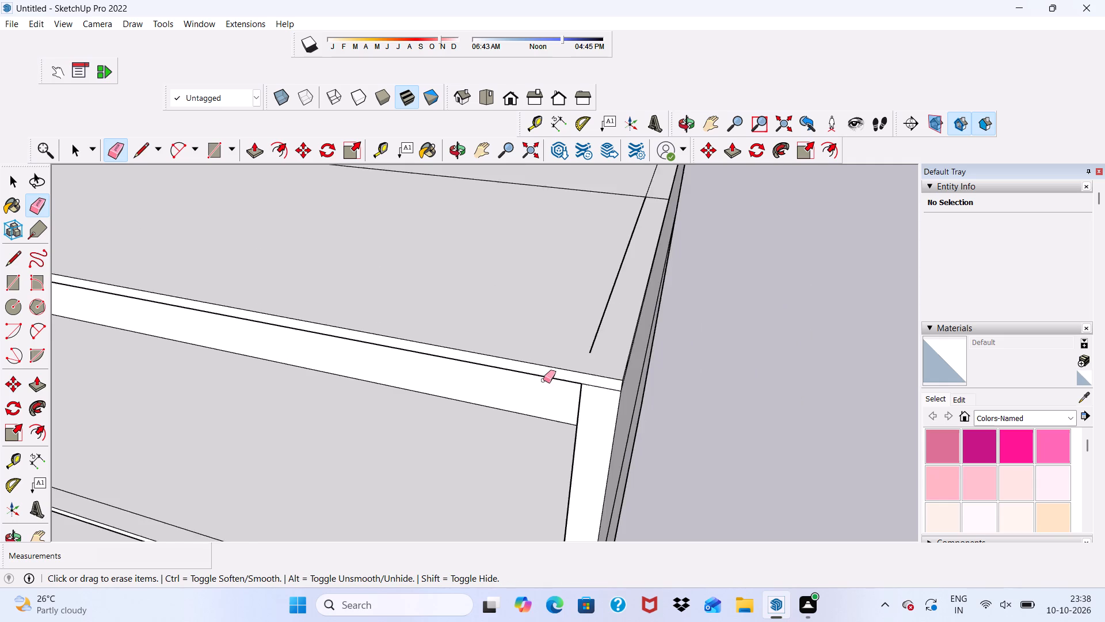
scroll(543, 380, down, 4)
drag(561, 298, 562, 304)
click(562, 304)
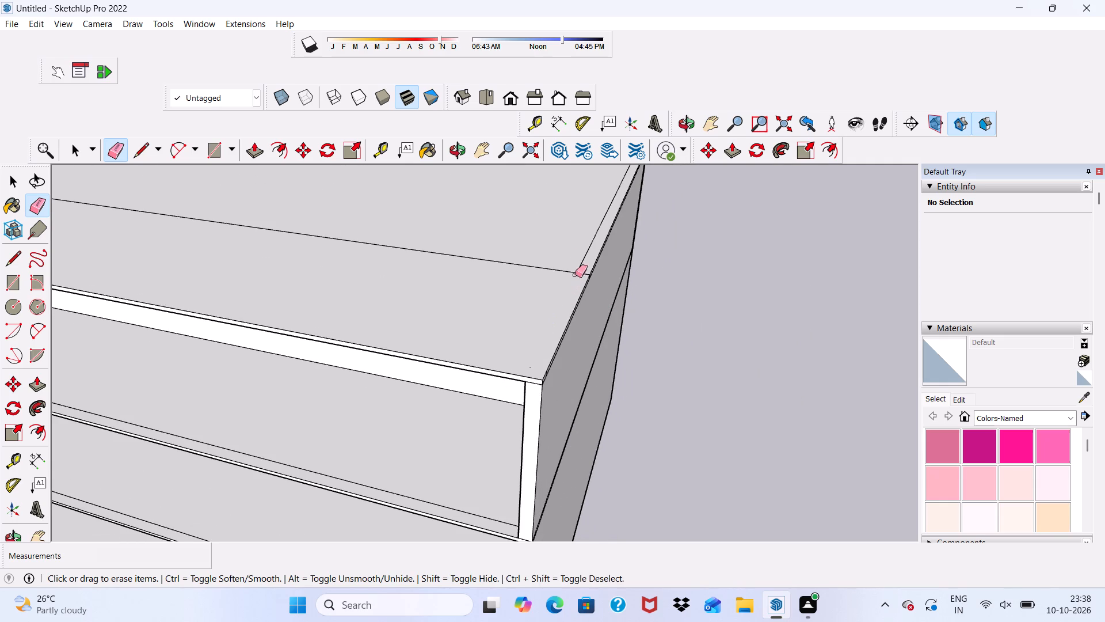
Erase the rear roof section's lengthwise seam along the right side wall.
scroll(575, 274, up, 4)
click(584, 246)
click(588, 249)
click(588, 252)
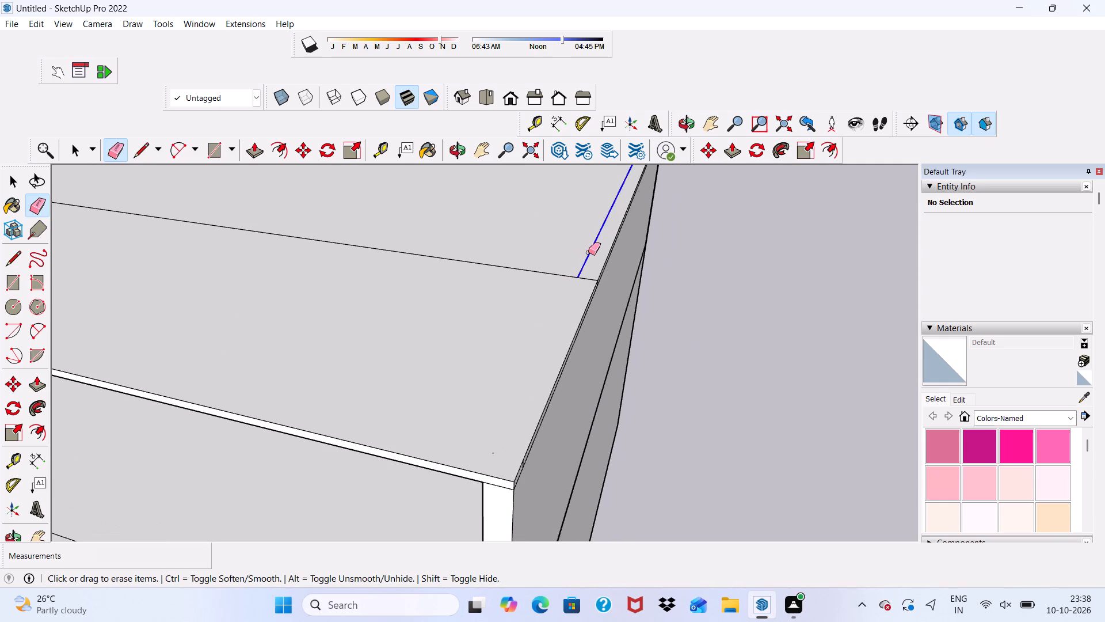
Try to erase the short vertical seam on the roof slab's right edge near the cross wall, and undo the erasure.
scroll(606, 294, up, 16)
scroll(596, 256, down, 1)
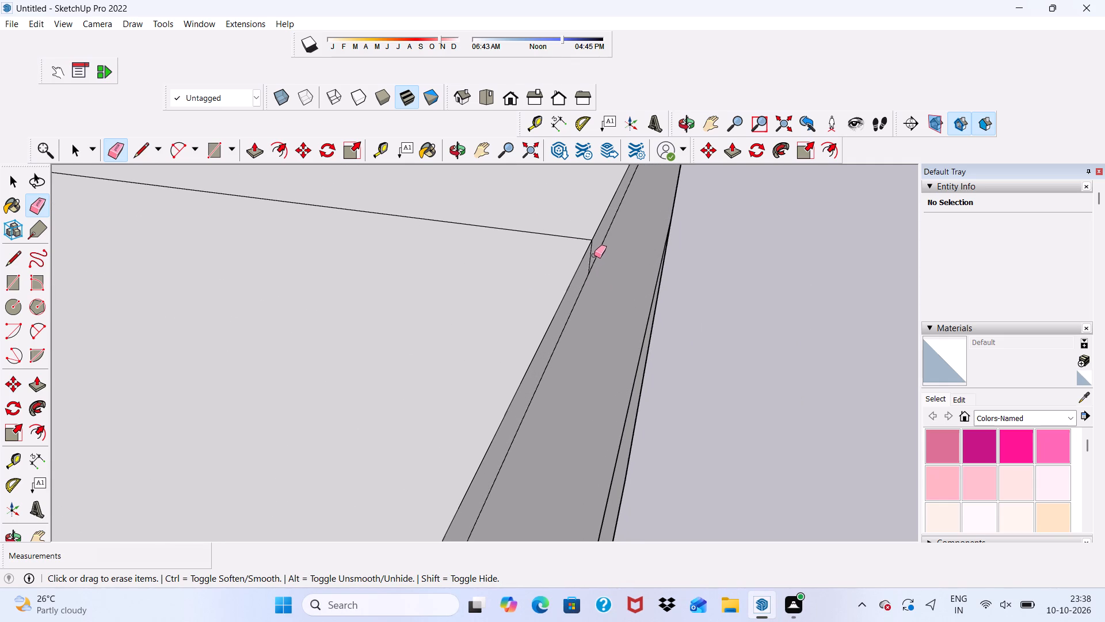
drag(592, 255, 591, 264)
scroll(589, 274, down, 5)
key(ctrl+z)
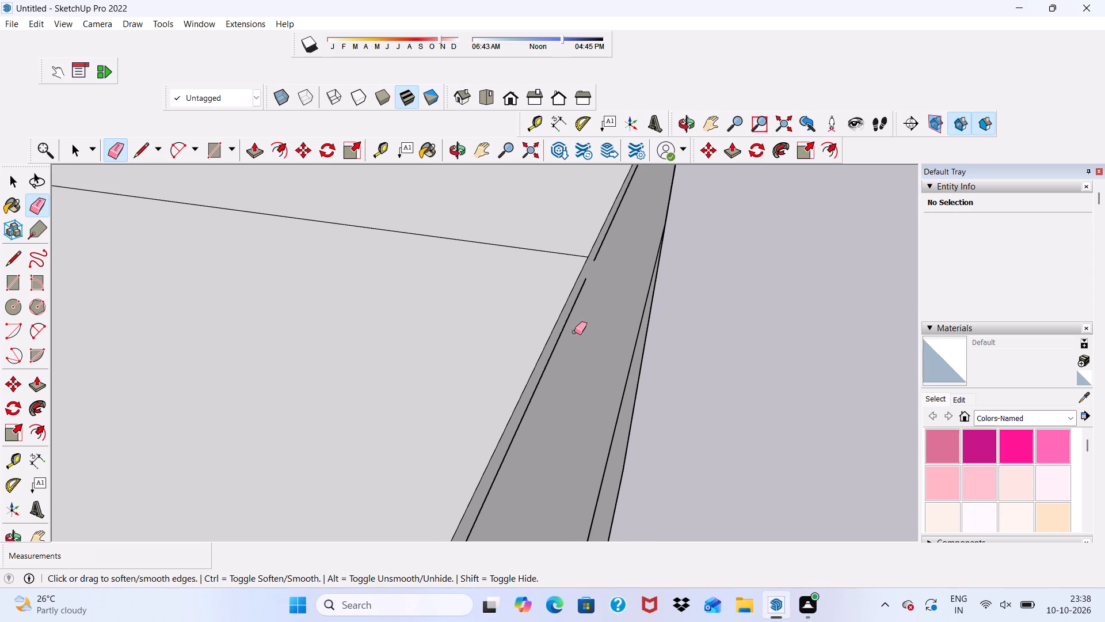
Erase only the short vertical seam on the roof slab's right edge near the cross wall.
scroll(566, 267, up, 15)
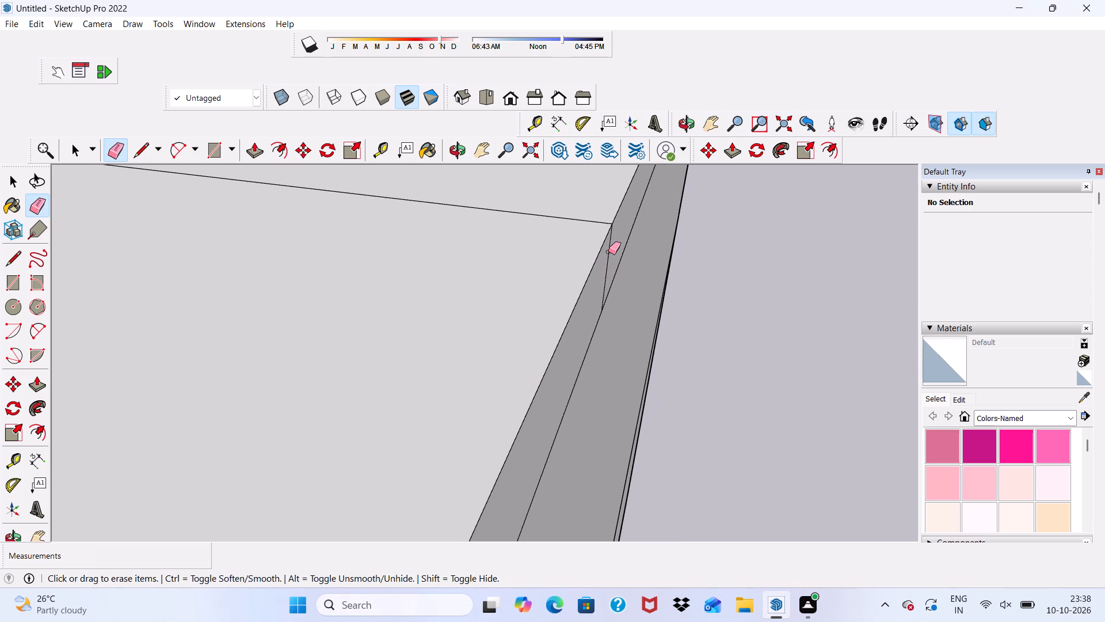
double_click(608, 252)
Erase the short vertical seam on the roof slab's rear edge beside the rear right corner.
scroll(575, 282, down, 5)
scroll(499, 339, down, 13)
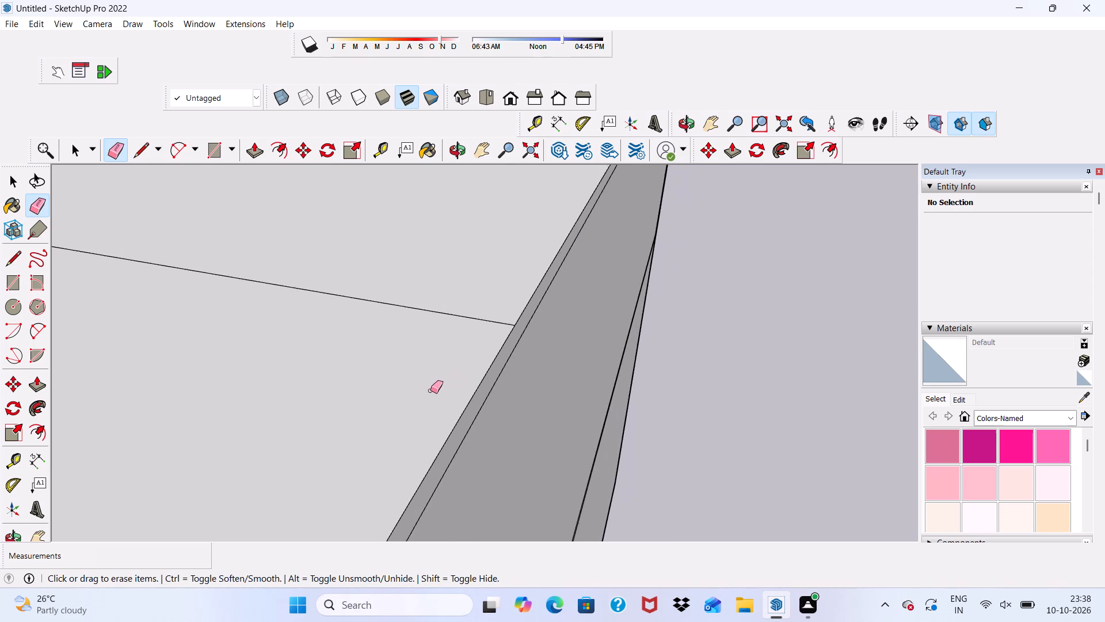
scroll(430, 390, down, 20)
scroll(551, 177, up, 8)
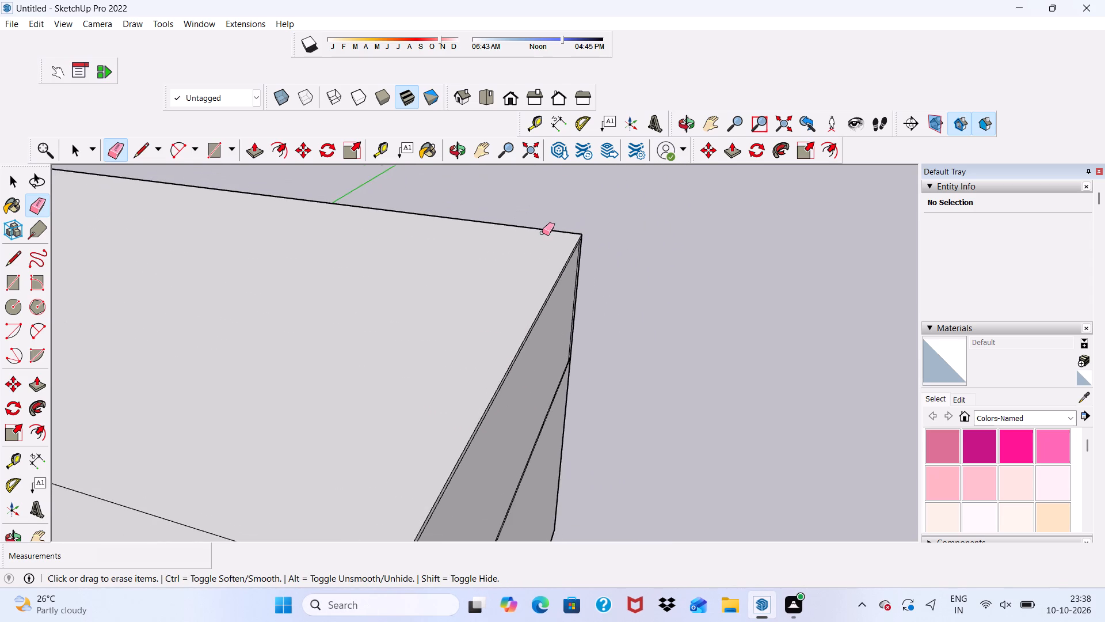
scroll(542, 233, up, 14)
scroll(650, 226, down, 1)
middle_drag(642, 239, 268, 318)
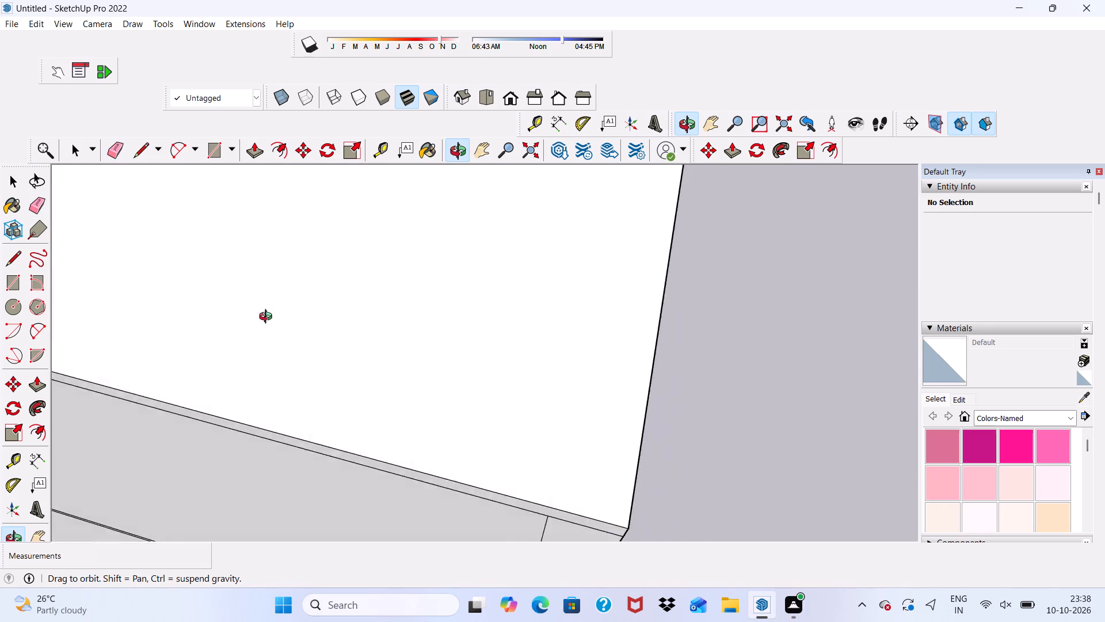
middle_drag(268, 318, 205, 189)
scroll(582, 301, up, 1)
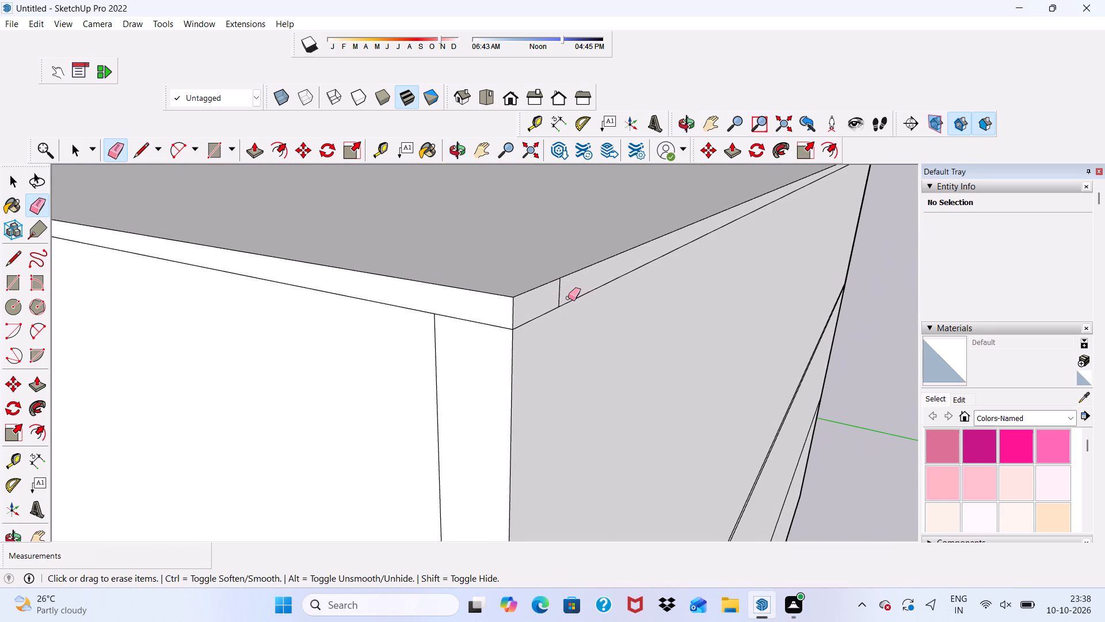
click(556, 294)
Examine the top storey's front opening and the roof slab's front corners, including the notch above the left side wall.
scroll(519, 302, down, 2)
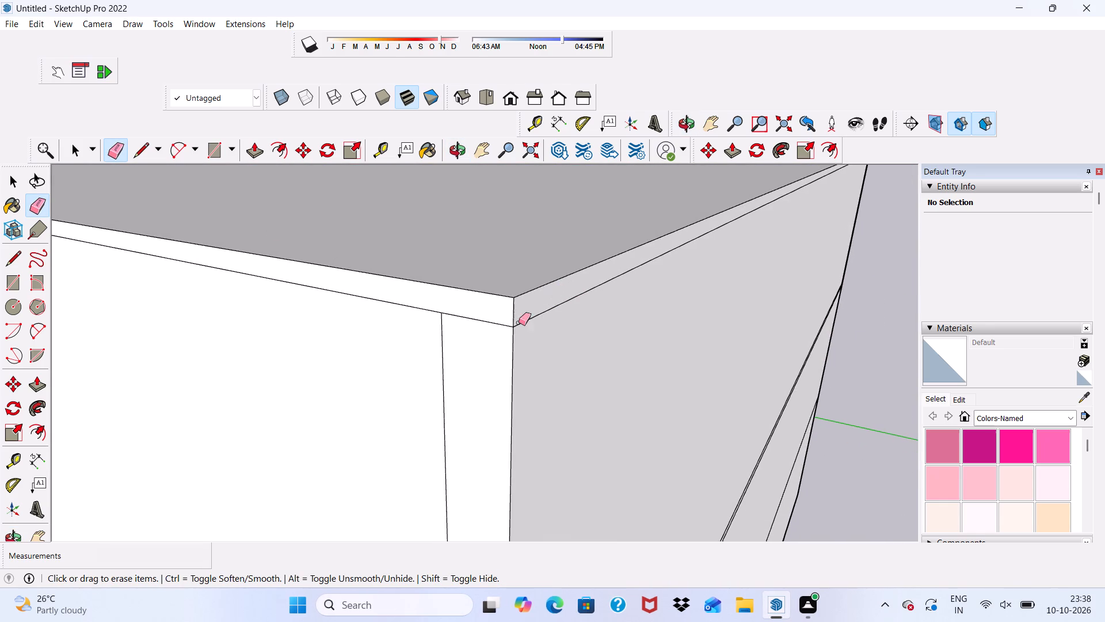
scroll(519, 323, down, 16)
middle_drag(254, 365, 704, 313)
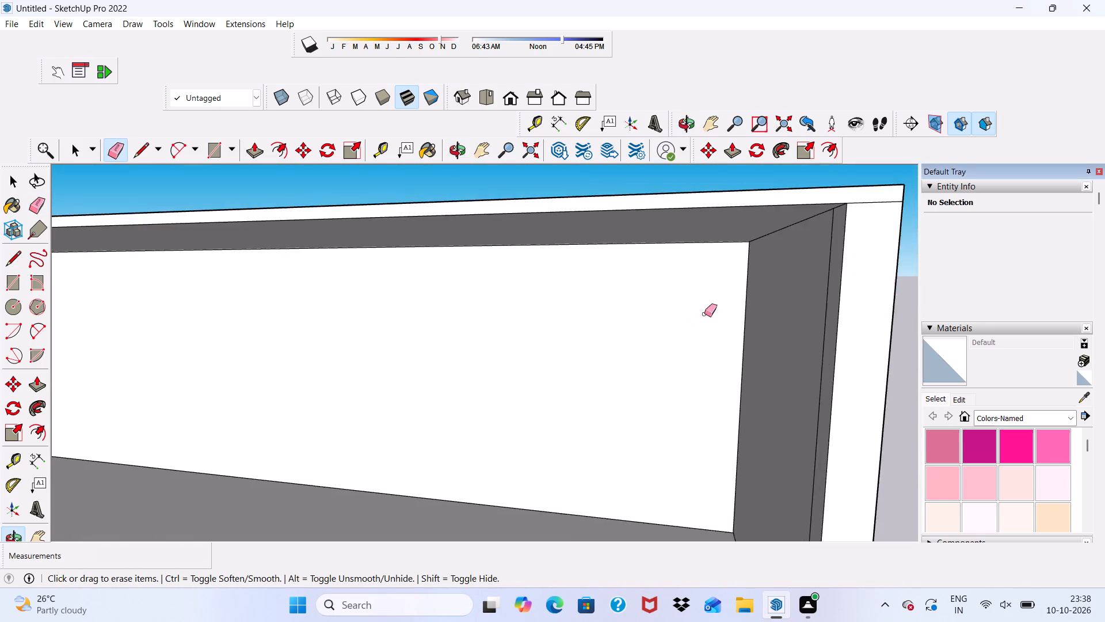
scroll(698, 313, up, 1)
scroll(573, 316, down, 15)
scroll(483, 290, up, 4)
scroll(105, 331, up, 4)
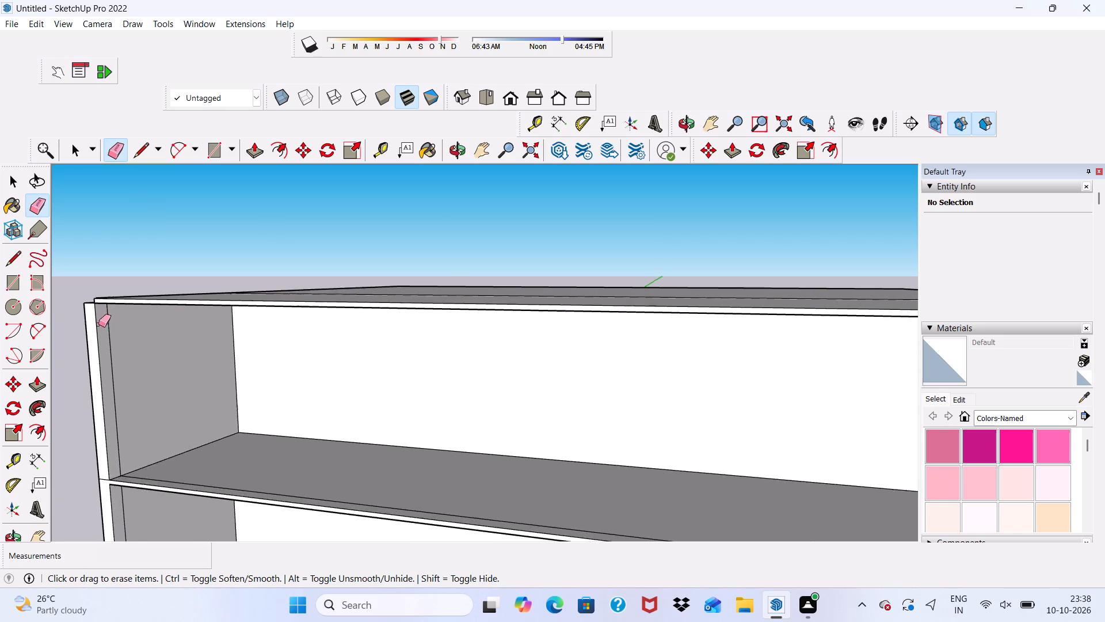
scroll(98, 324, up, 5)
scroll(95, 316, down, 4)
middle_drag(93, 328, 299, 359)
key(space)
scroll(367, 369, up, 10)
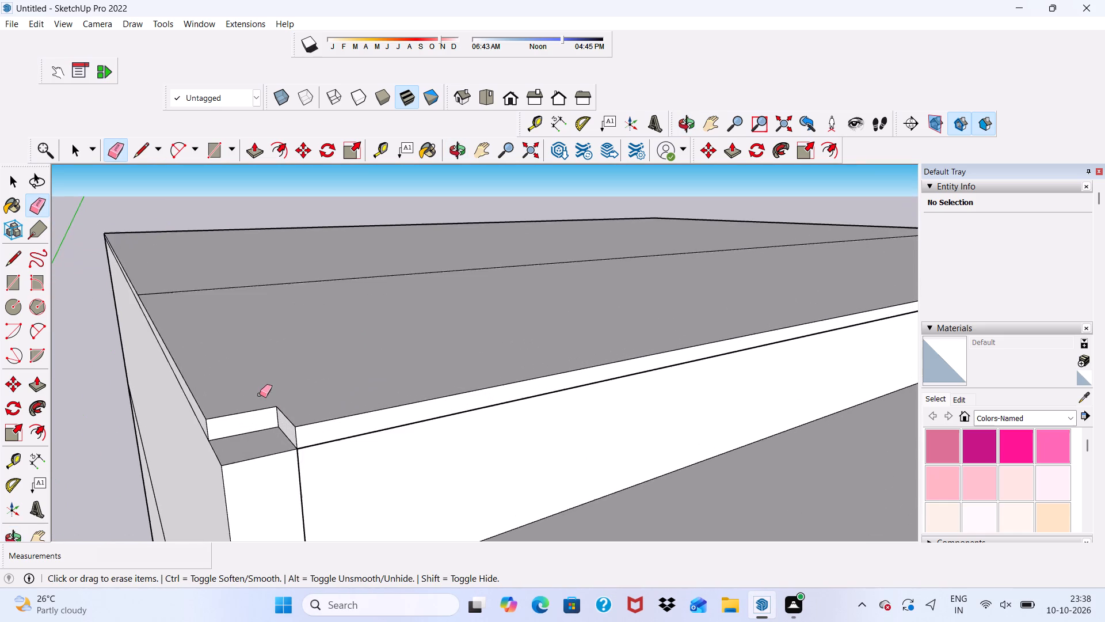
Push/Pull the small notch face above the left side wall 9" forward, flush with the roof slab's front edge.
key(space)
scroll(247, 413, up, 2)
click(215, 420)
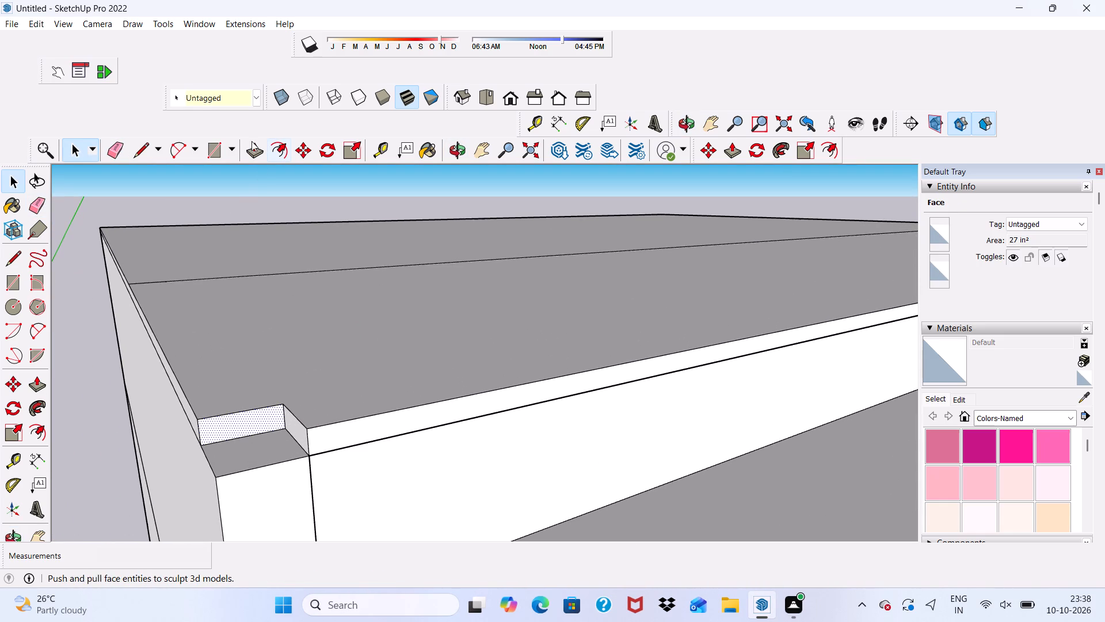
click(252, 148)
click(235, 415)
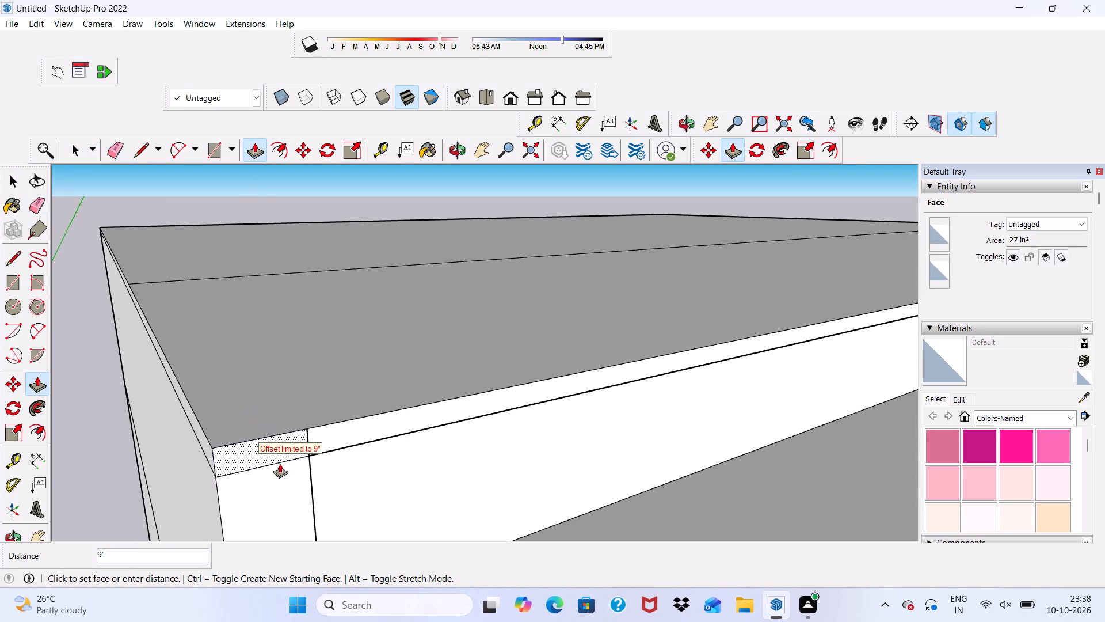
click(336, 443)
key(space)
scroll(260, 442, down, 4)
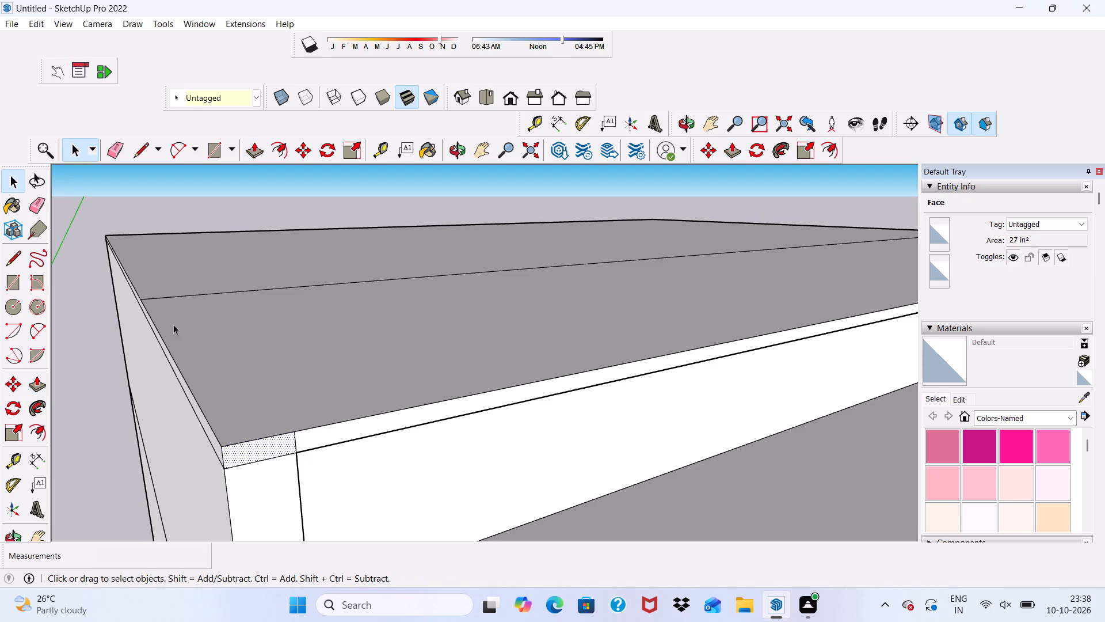
Erase the short vertical seam on the roof slab's front edge above the left side wall.
click(110, 141)
scroll(378, 511, up, 1)
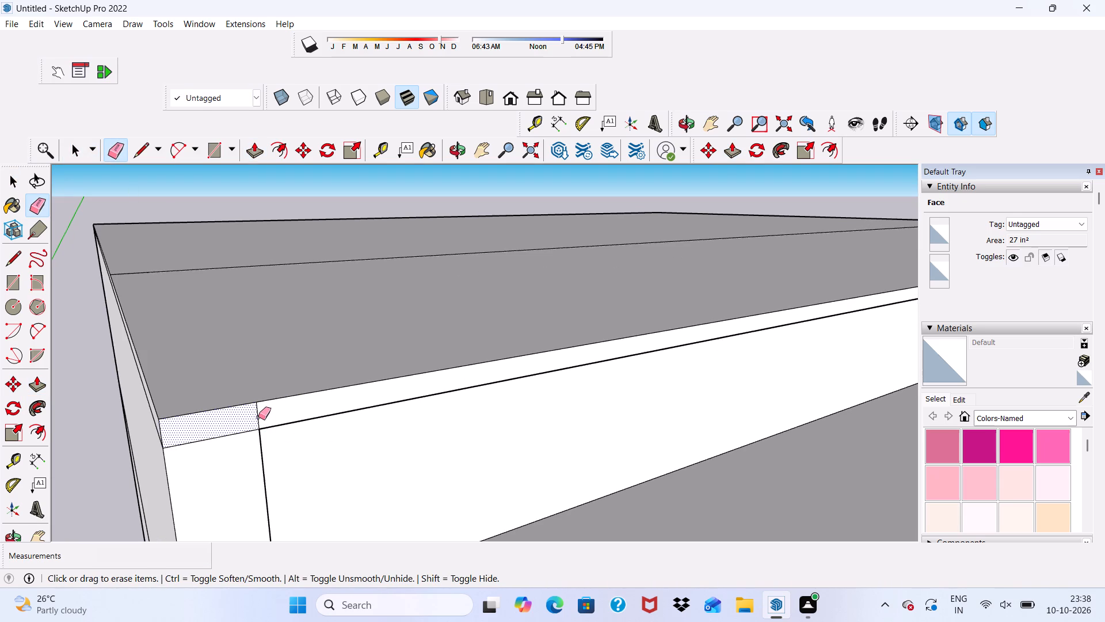
click(258, 417)
scroll(281, 415, down, 4)
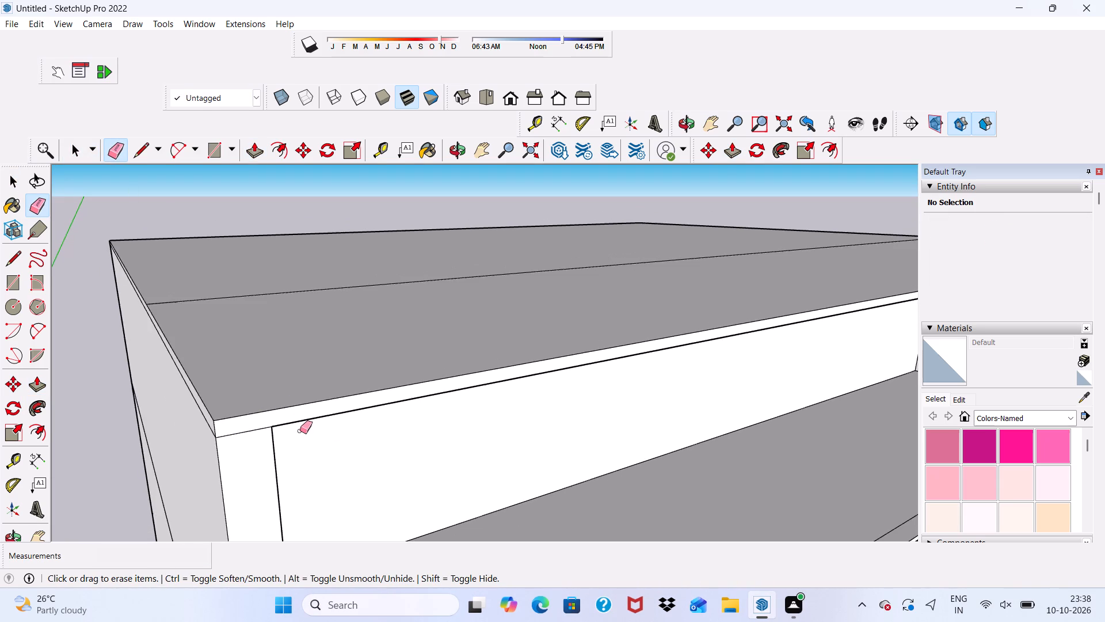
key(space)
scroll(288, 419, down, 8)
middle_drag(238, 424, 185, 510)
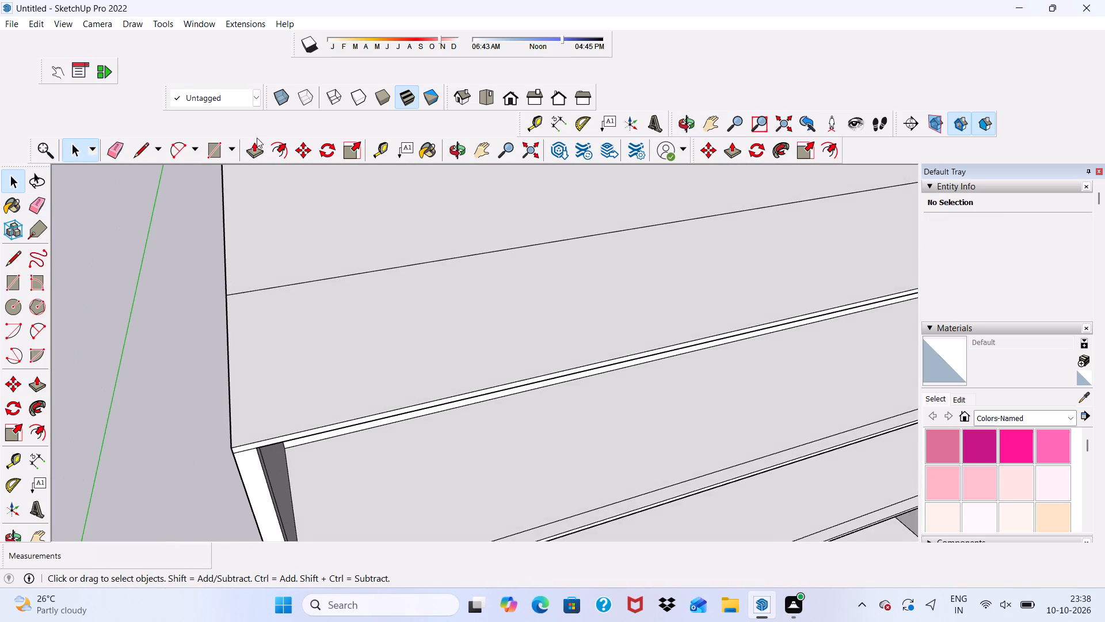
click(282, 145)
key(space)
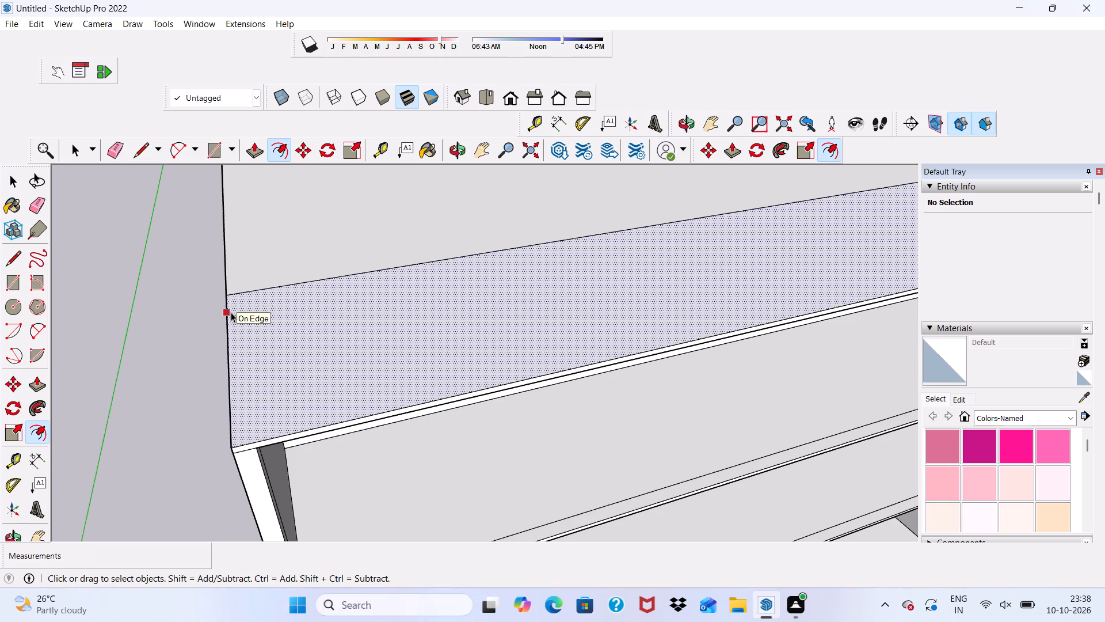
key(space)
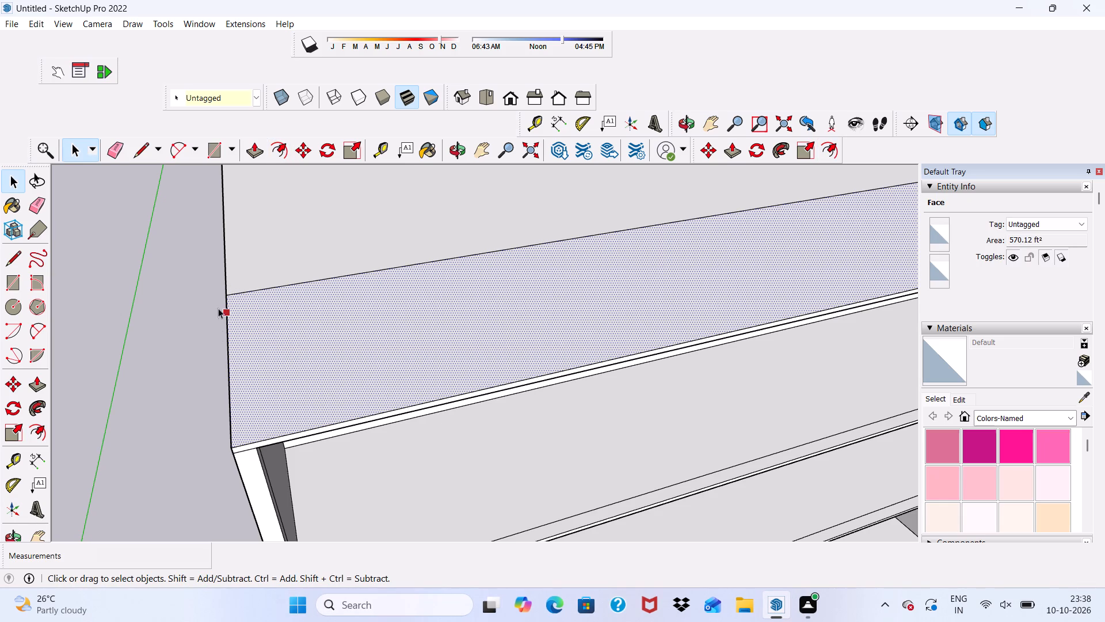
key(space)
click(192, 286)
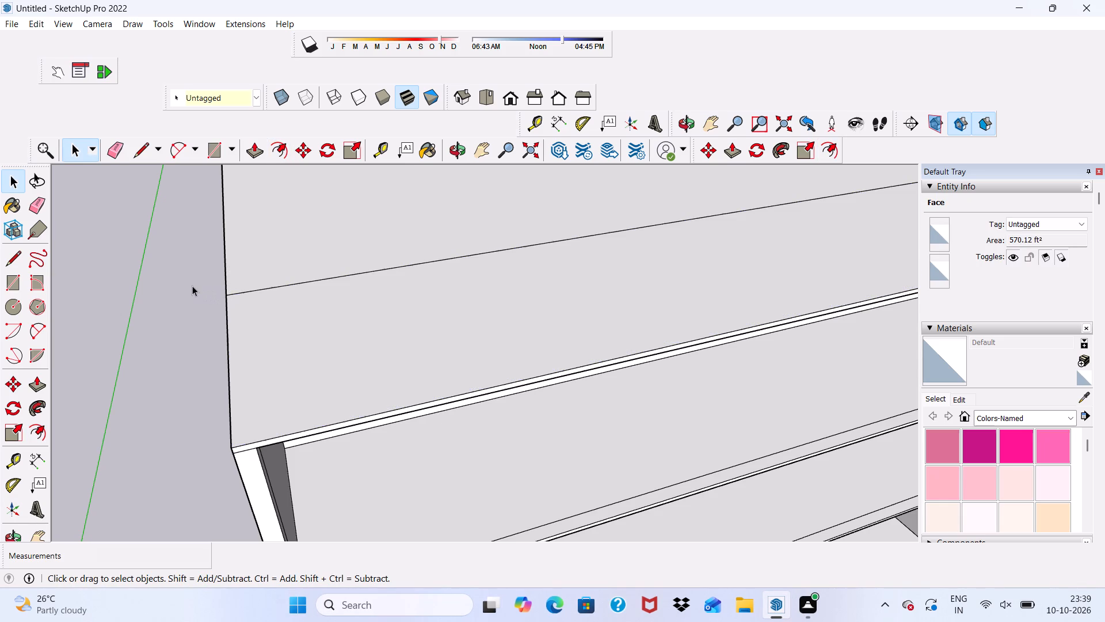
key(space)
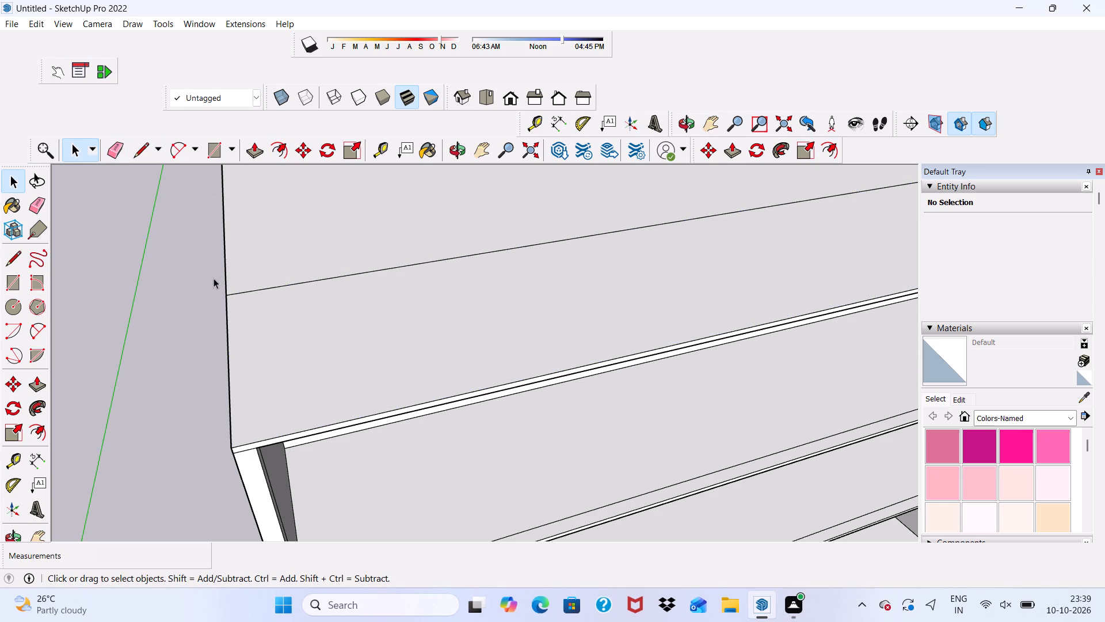
Select the larger rear section of the roof slab's top face, behind the dividing line.
click(222, 245)
click(265, 257)
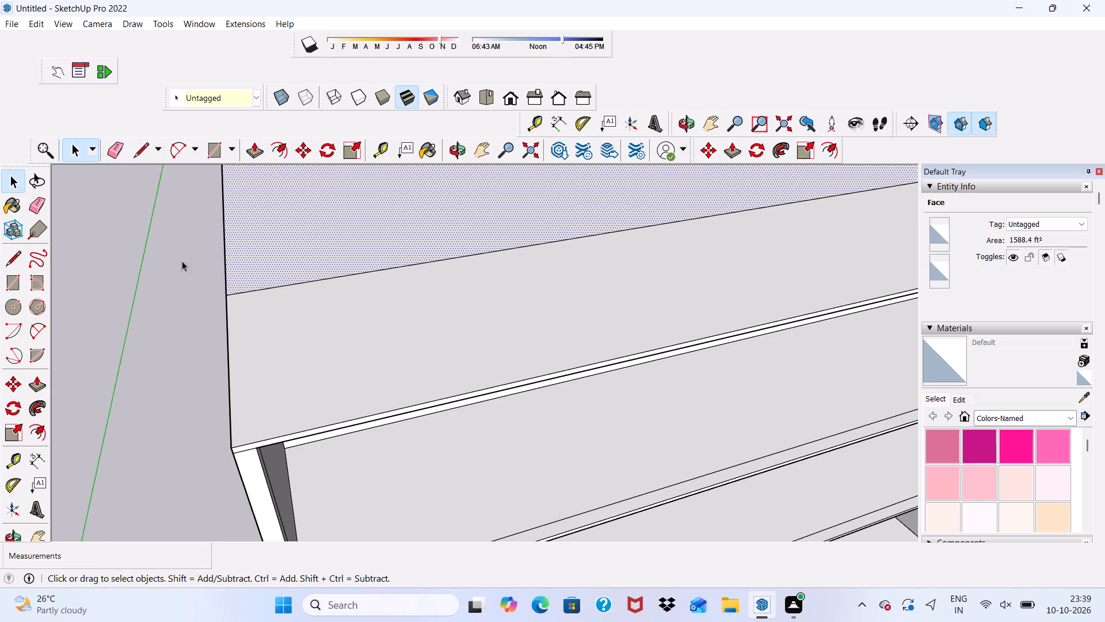
scroll(195, 318, down, 4)
scroll(229, 376, down, 4)
middle_drag(233, 382, 201, 292)
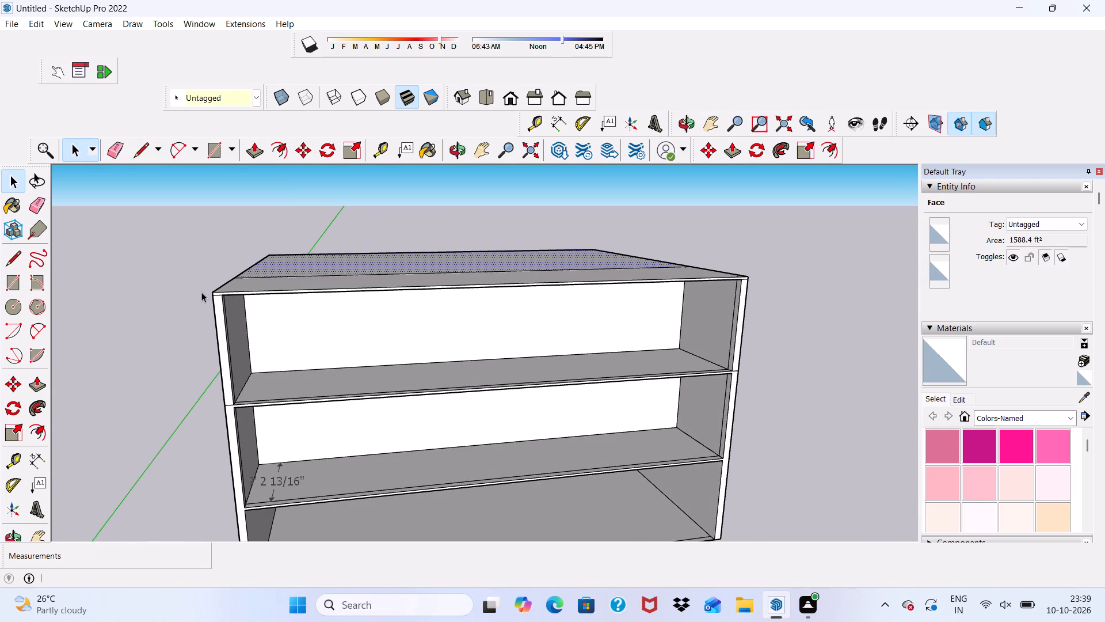
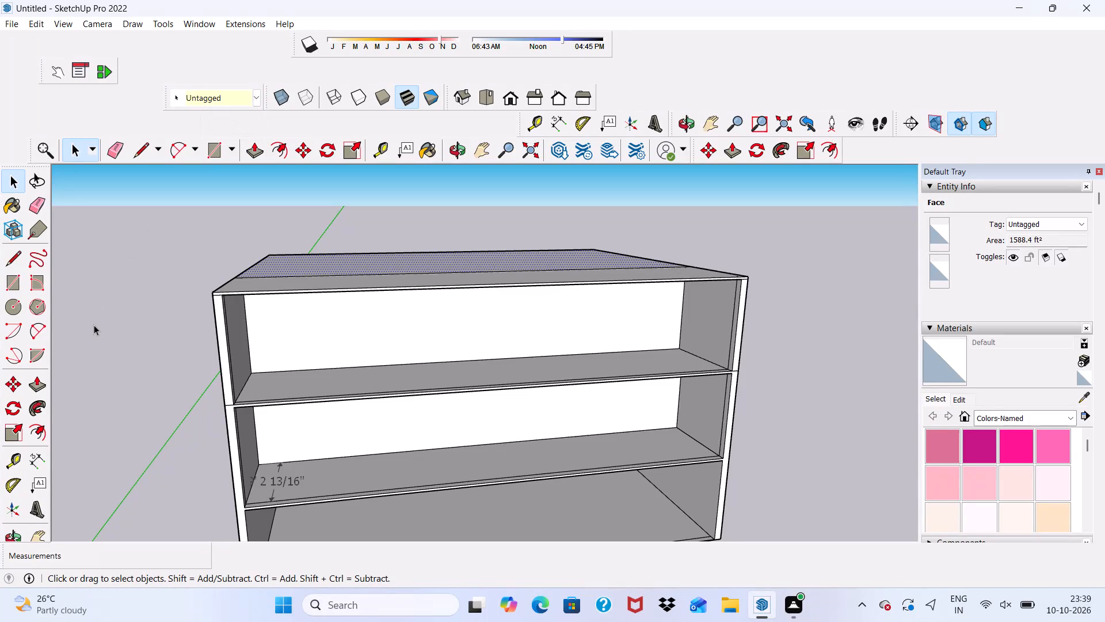
Offset the outline of the roof slab's selected rear section 9" inward.
scroll(229, 253, up, 4)
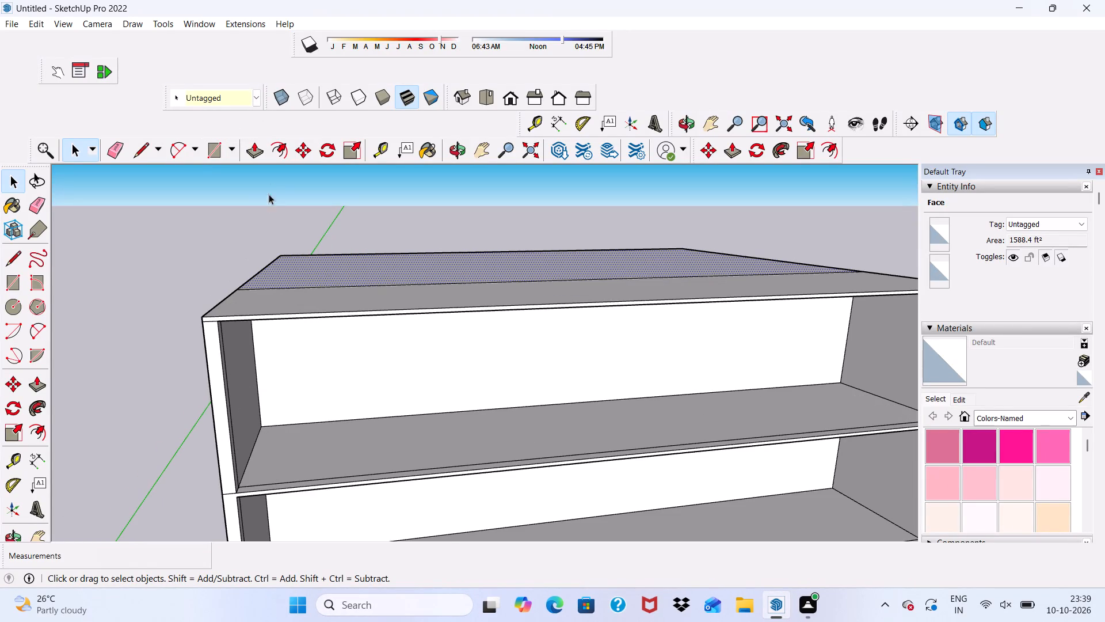
click(280, 145)
middle_drag(357, 316, 371, 399)
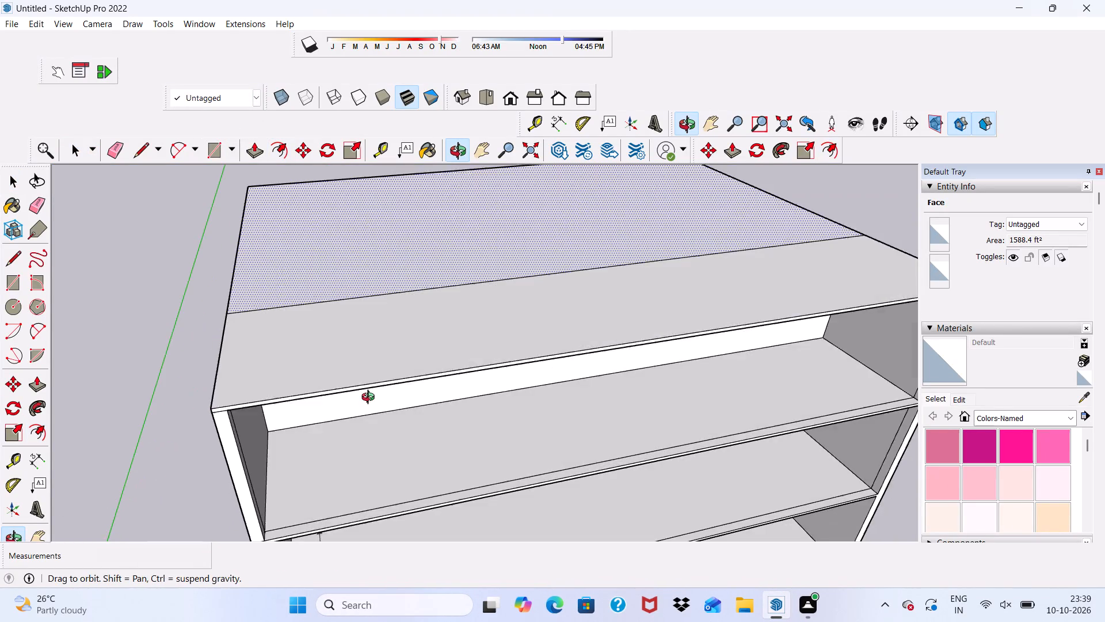
middle_drag(371, 399, 371, 401)
scroll(243, 260, up, 4)
click(243, 260)
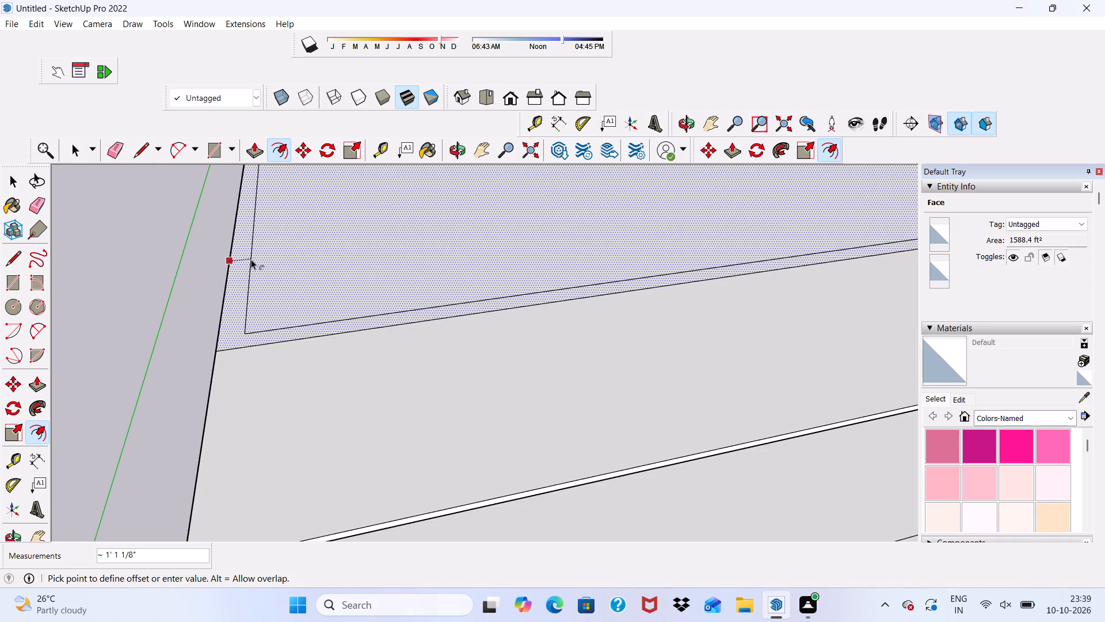
key(9)
key(shift+quotedbl)
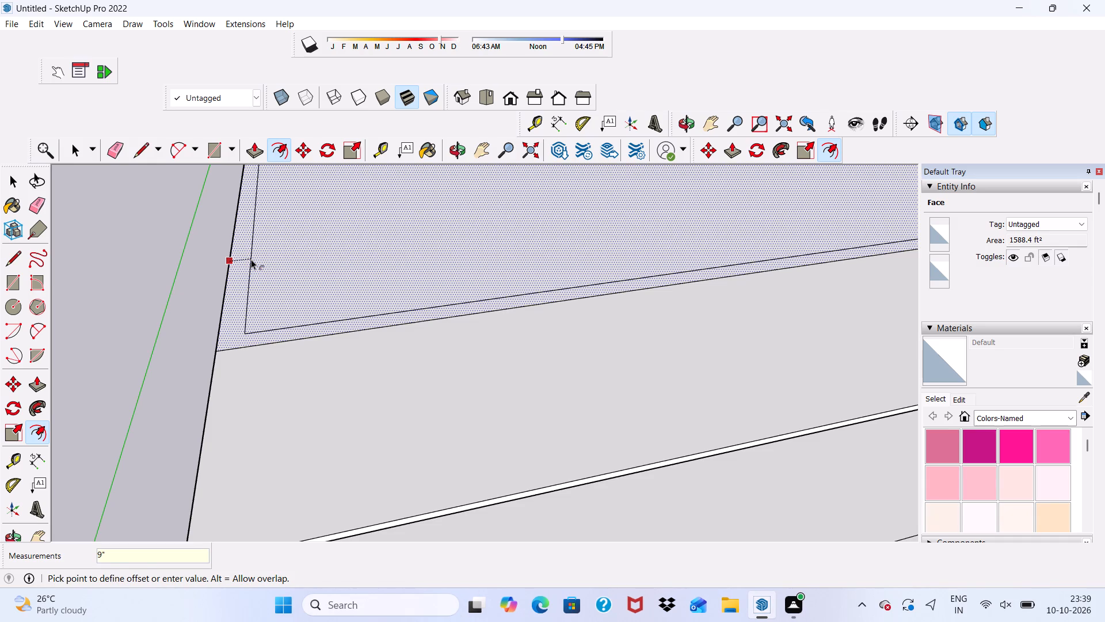
key(Return)
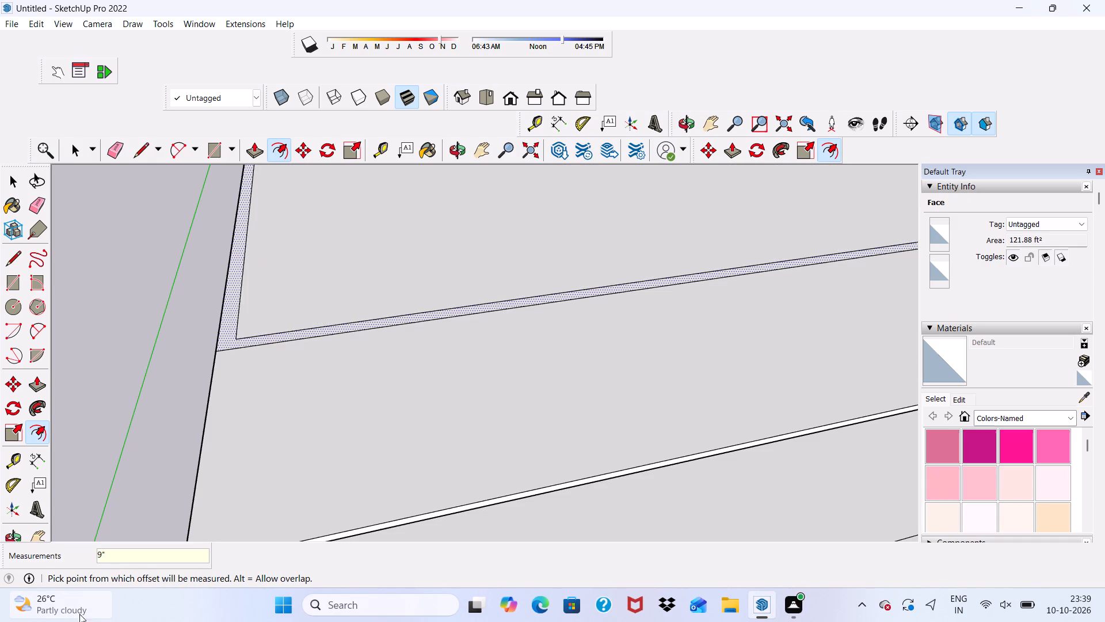
scroll(59, 620, down, 4)
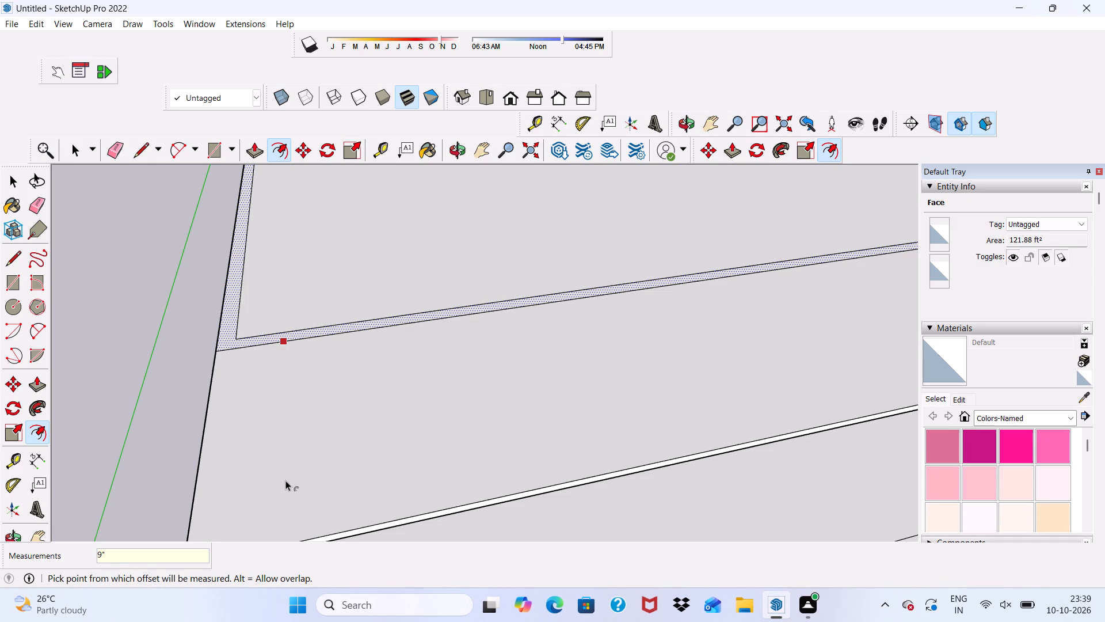
key(space)
Offset the outline of the front section of the roof slab's top face 9" inward.
scroll(299, 455, down, 4)
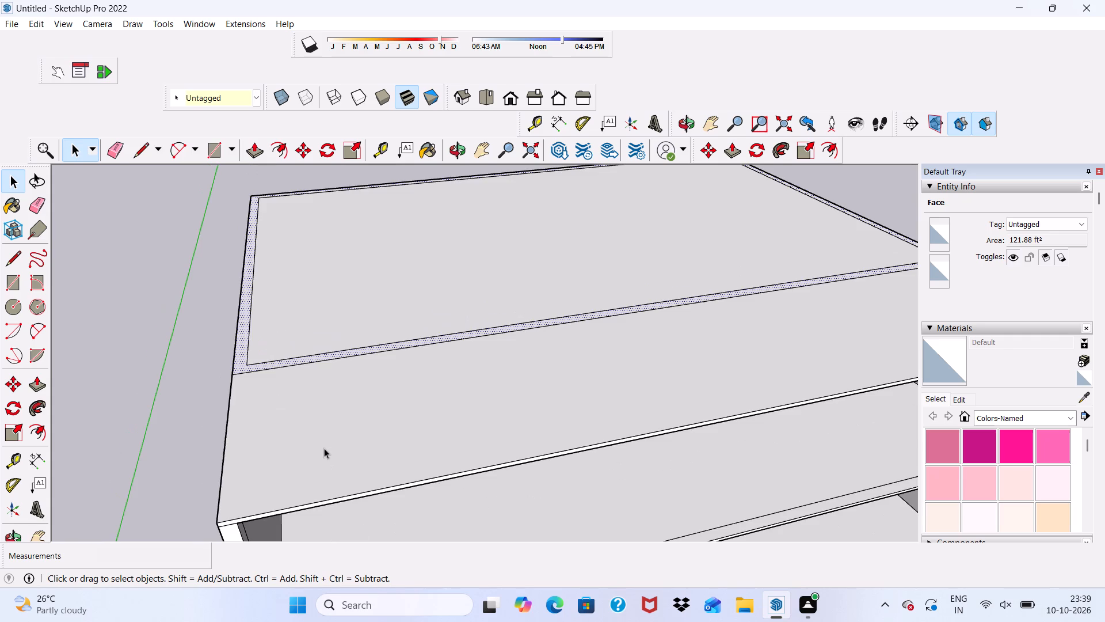
click(324, 448)
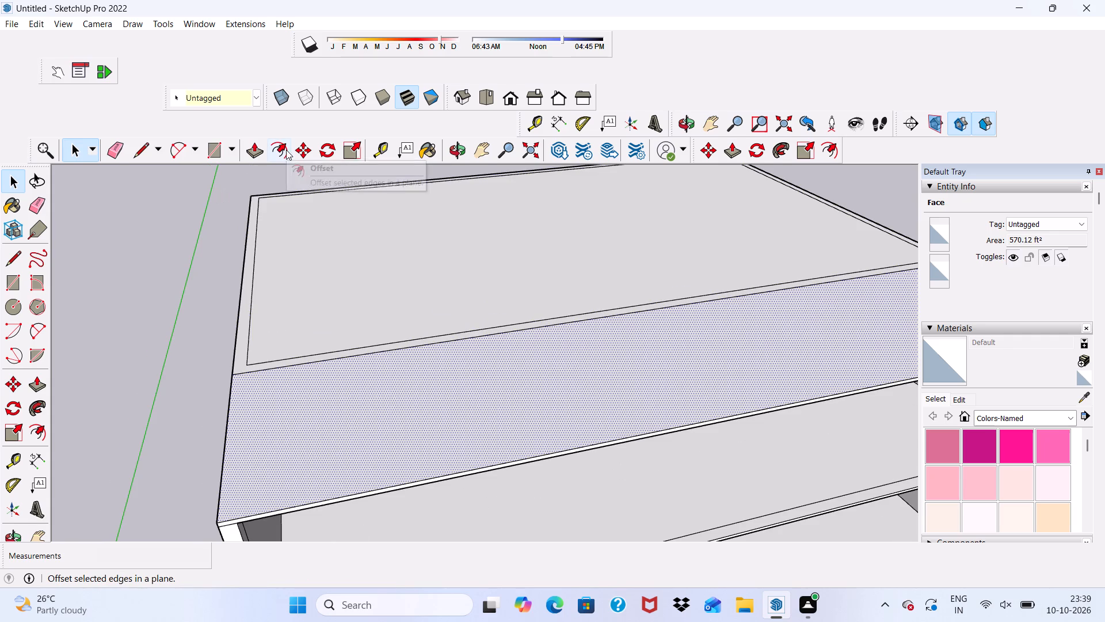
click(286, 150)
click(253, 401)
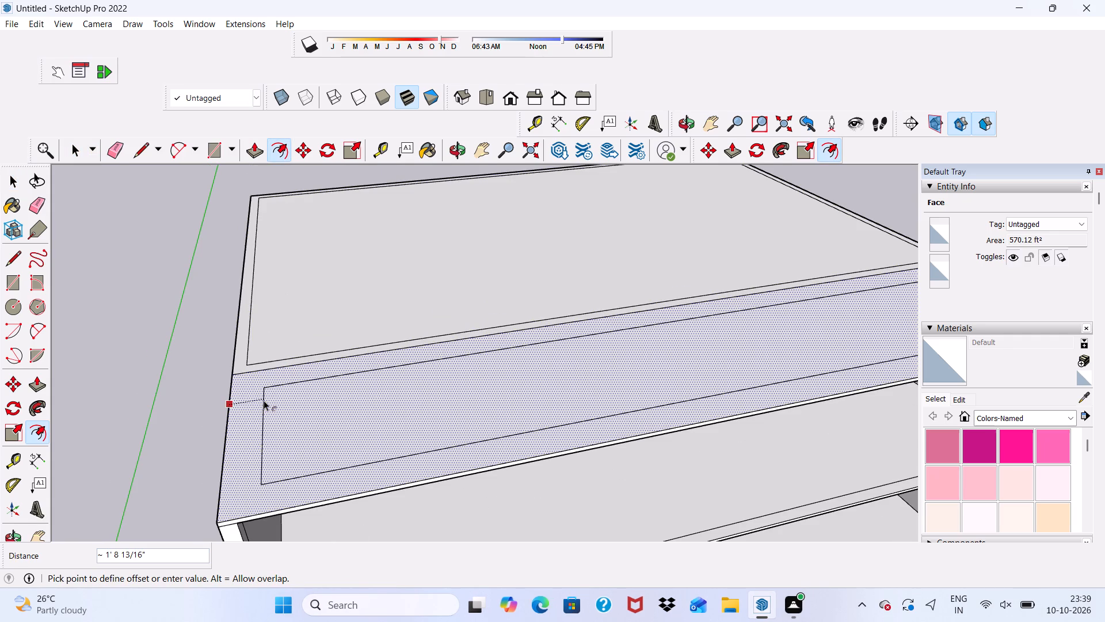
key(9)
key(shift+quotedbl)
key(Return)
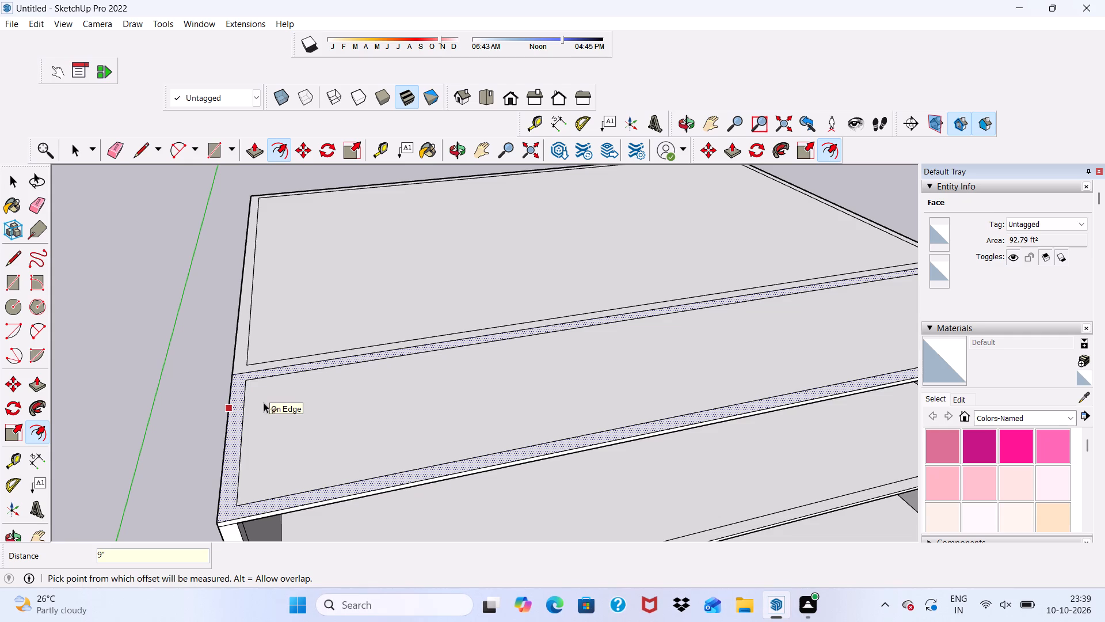
key(space)
click(199, 337)
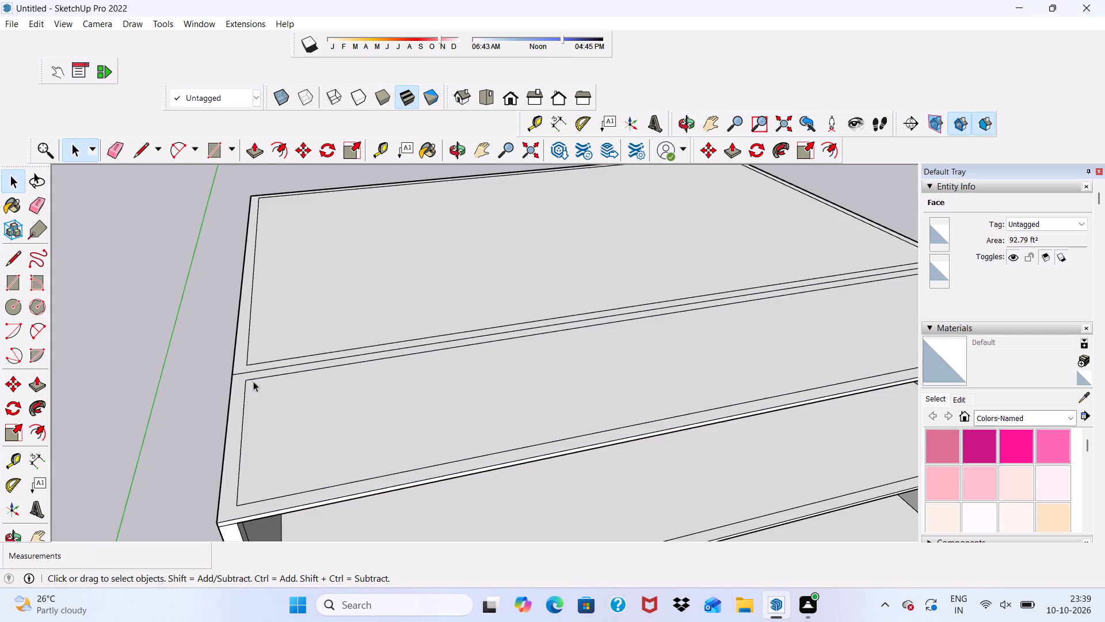
Draw a 9" line from the front inner outline's rear-left corner back to the dividing line on the roof slab.
click(134, 151)
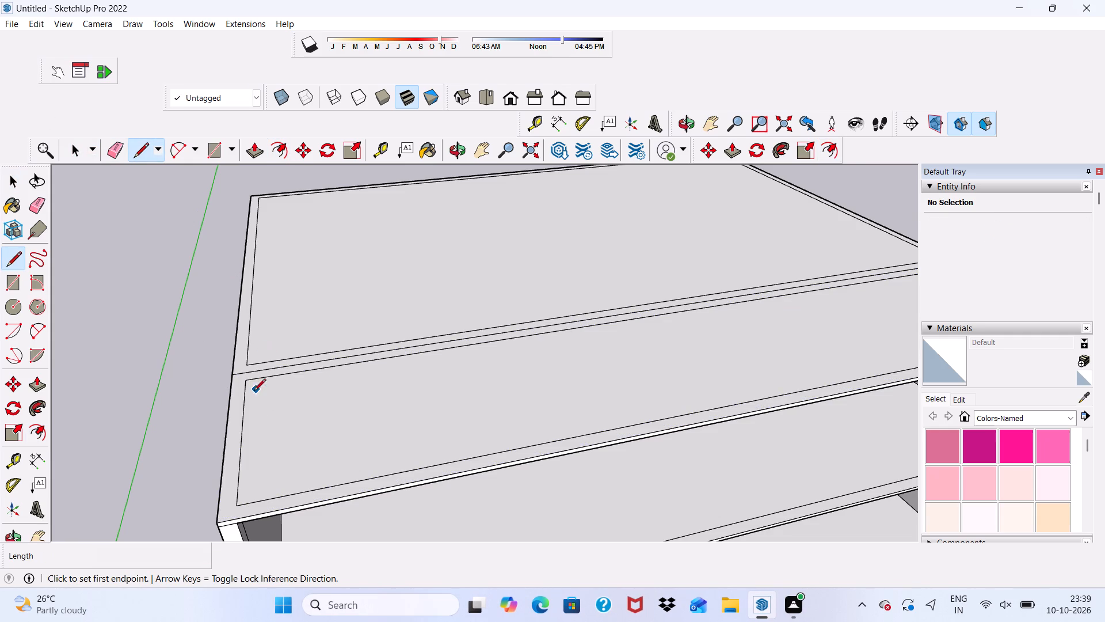
scroll(251, 393, up, 8)
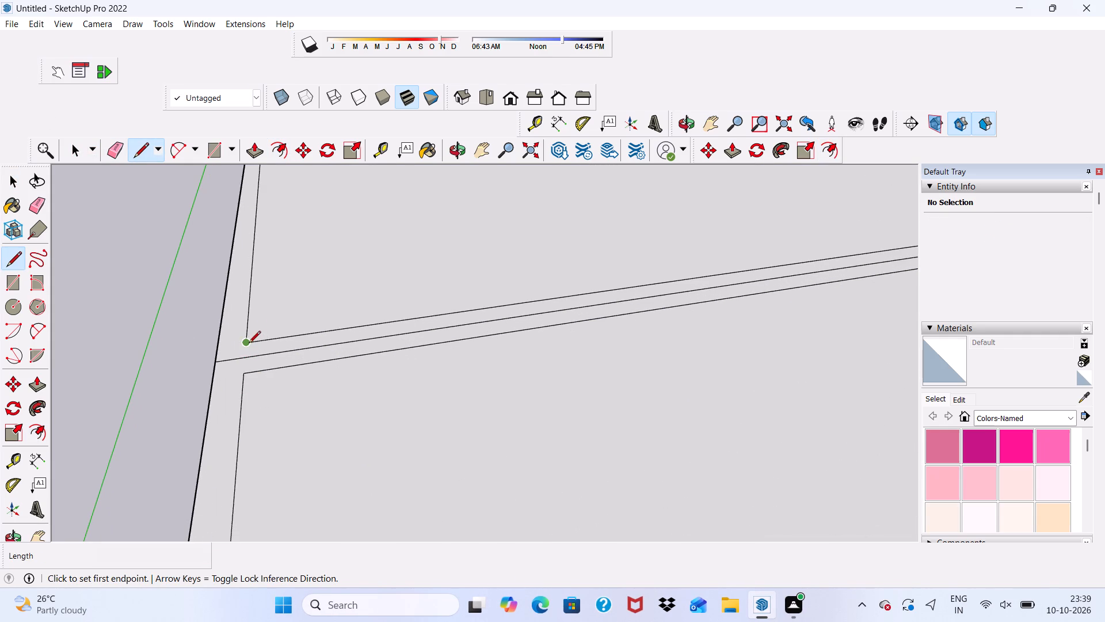
scroll(244, 355, down, 4)
scroll(255, 405, down, 5)
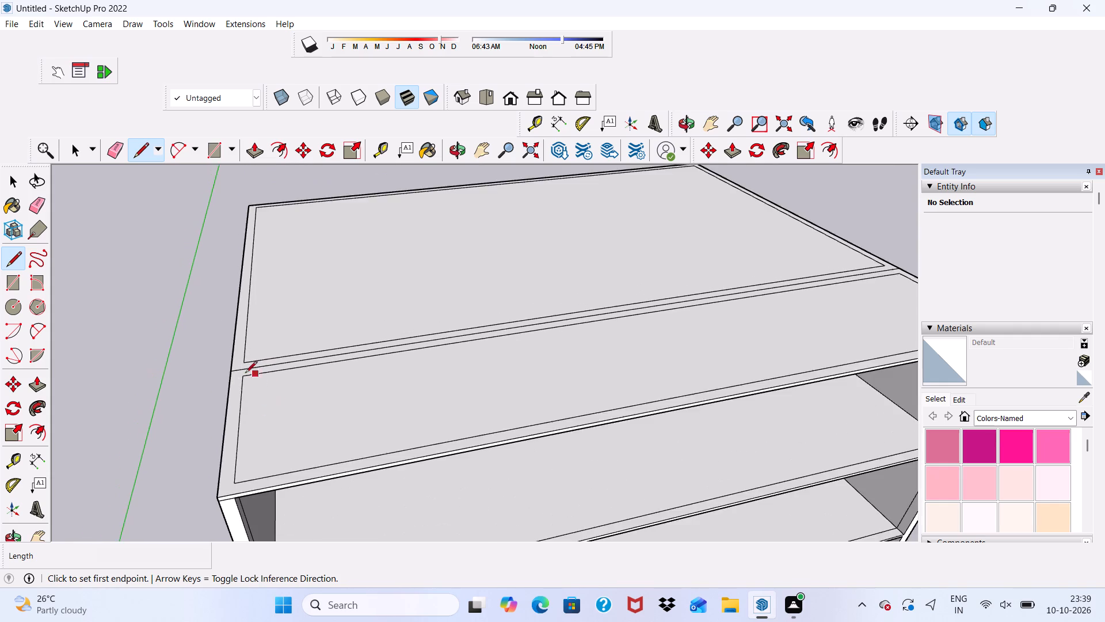
scroll(245, 374, down, 4)
scroll(370, 369, up, 6)
scroll(127, 384, up, 2)
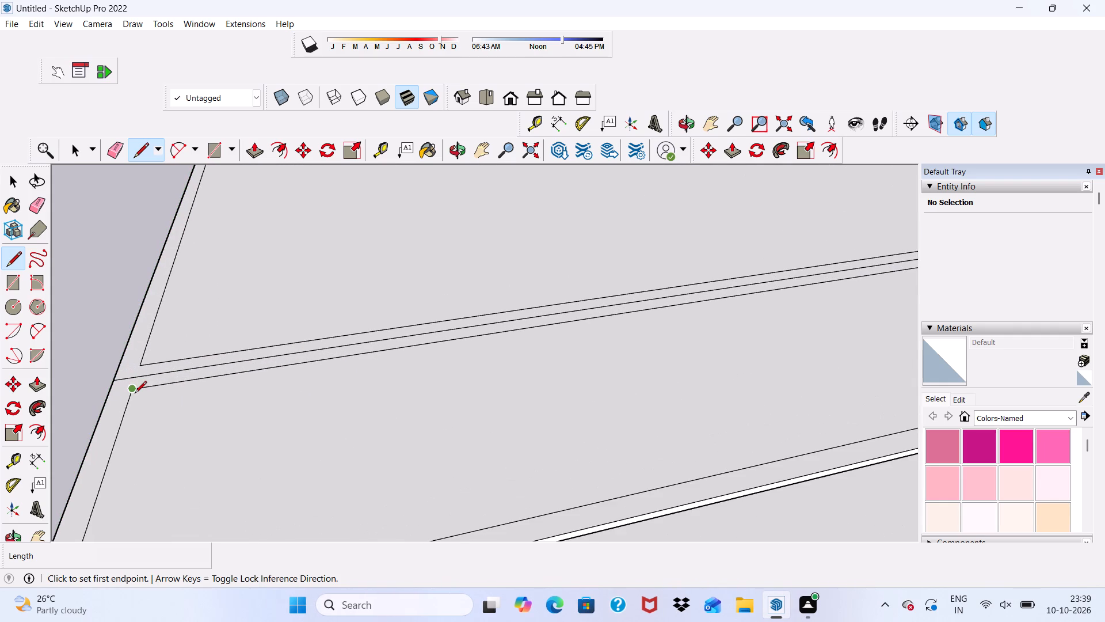
click(129, 393)
scroll(140, 378, up, 5)
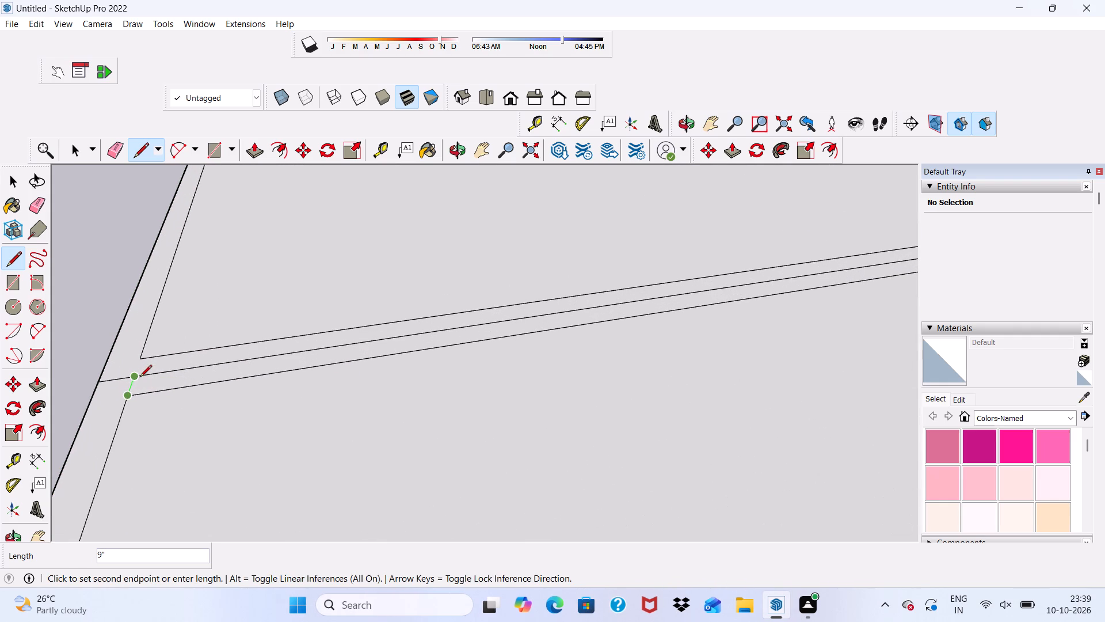
click(140, 378)
Draw two short lines above the right side wall, connecting the front and rear inner outline corners to the dividing line.
scroll(129, 428, down, 16)
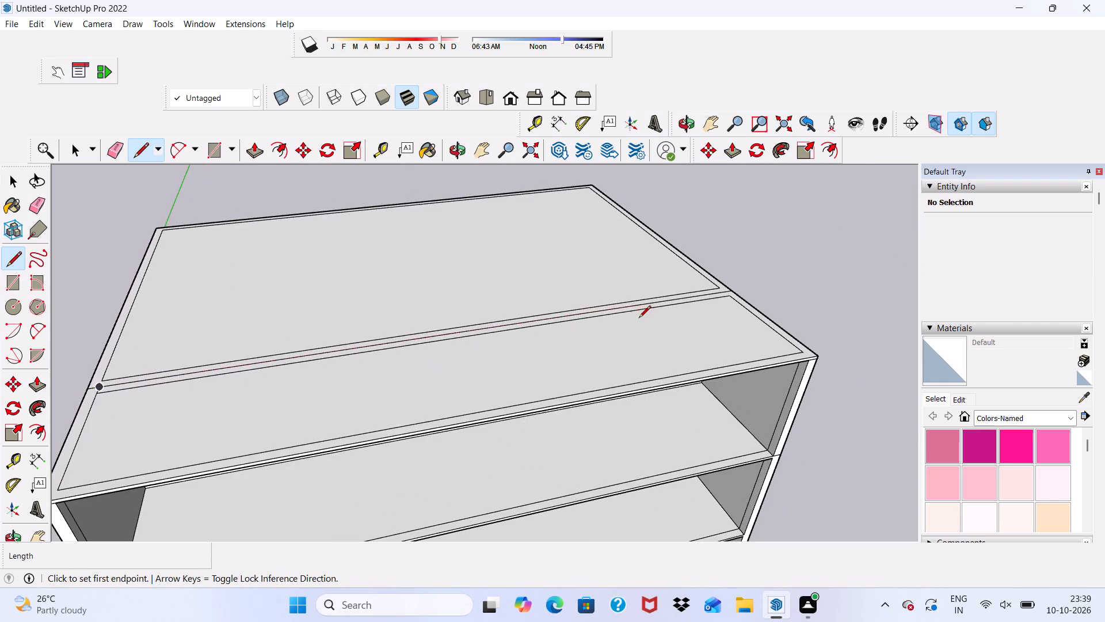
scroll(639, 318, up, 15)
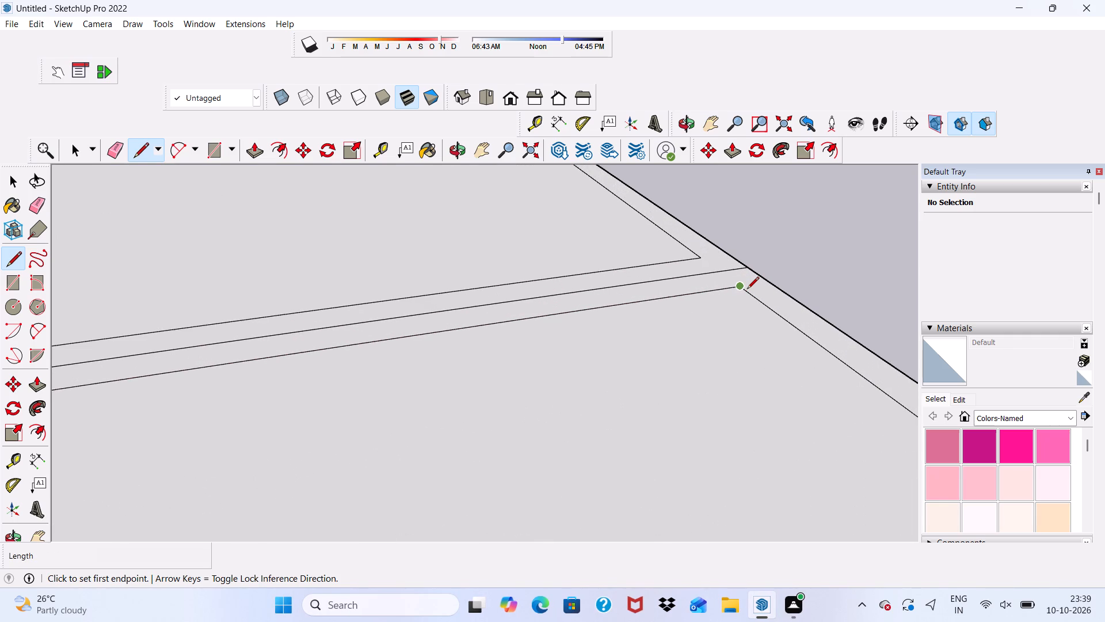
click(740, 288)
click(725, 272)
click(698, 258)
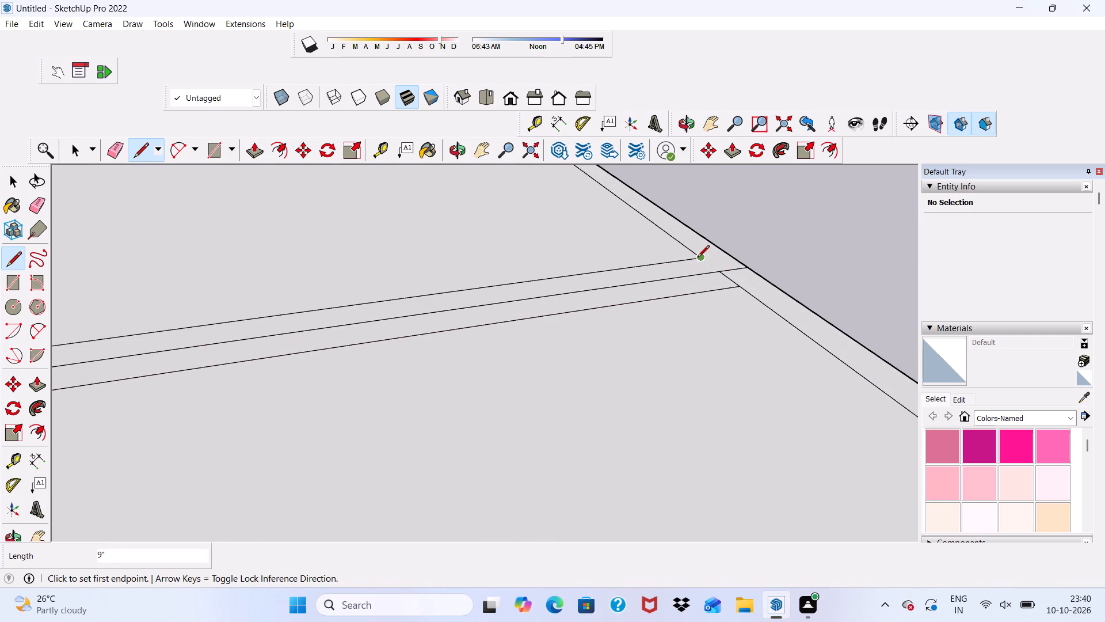
click(721, 272)
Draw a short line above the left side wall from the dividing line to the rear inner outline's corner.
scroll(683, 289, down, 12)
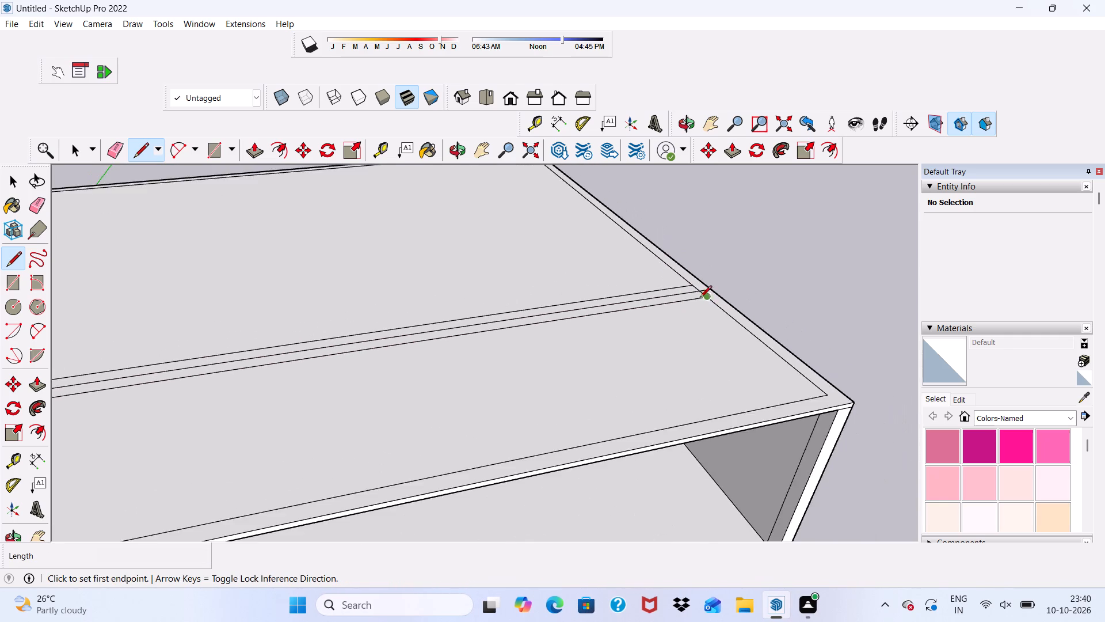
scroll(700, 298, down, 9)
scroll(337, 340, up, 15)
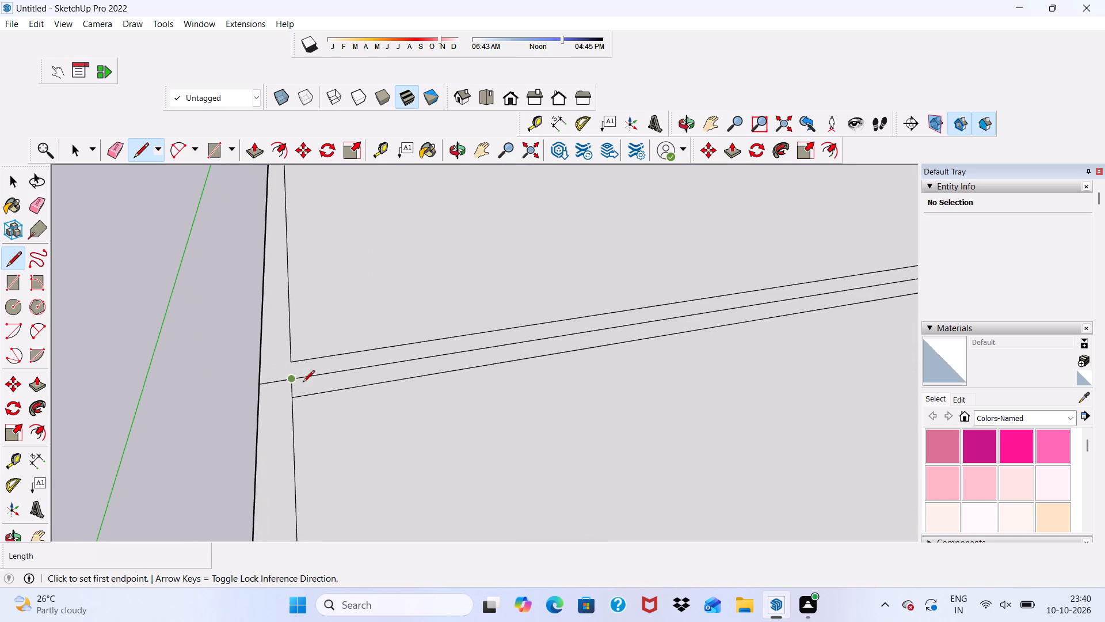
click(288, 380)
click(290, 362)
Draw a short line from the front inner outline's front-left corner to the roof slab's front edge.
scroll(289, 378, down, 3)
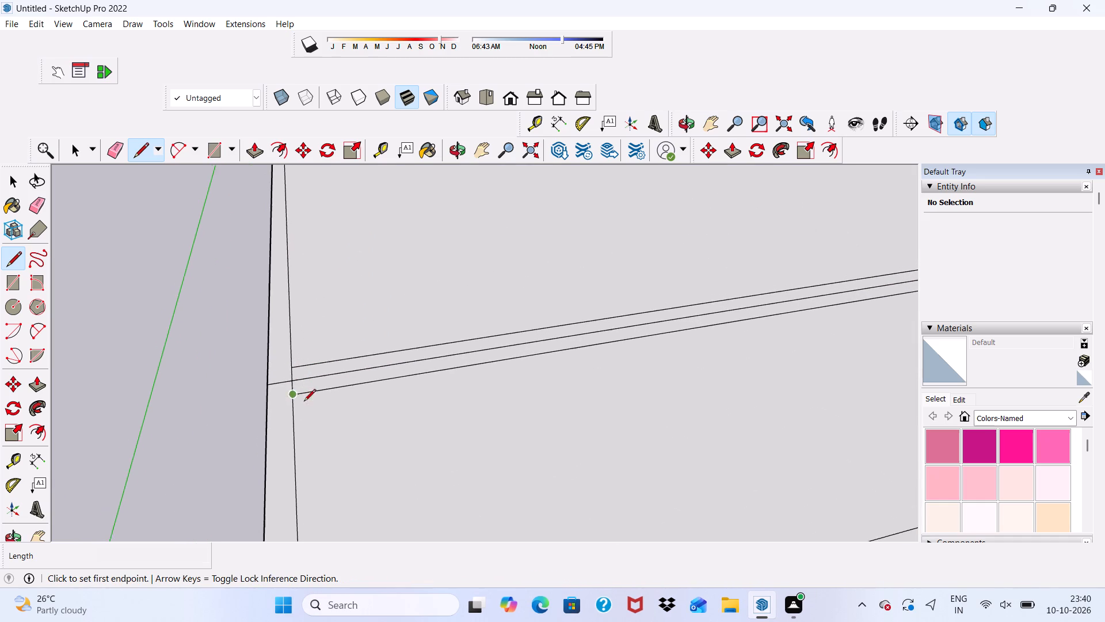
scroll(275, 299, down, 10)
scroll(338, 411, up, 15)
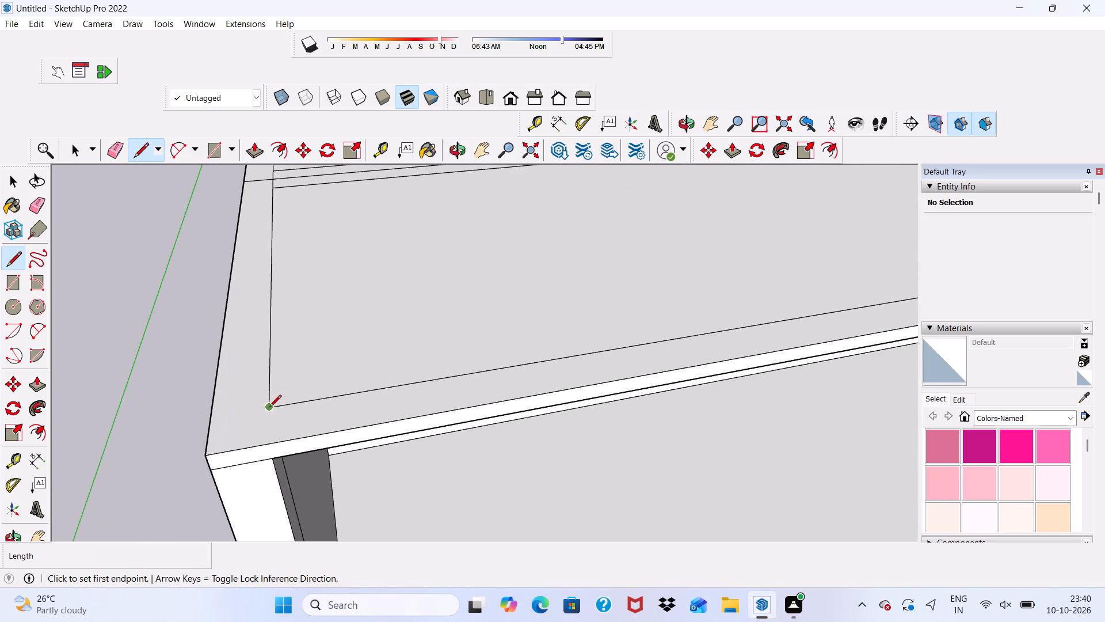
click(268, 408)
click(268, 447)
Draw a 9" line from the front inner outline's front-right corner to the roof slab's front edge.
scroll(178, 403, down, 10)
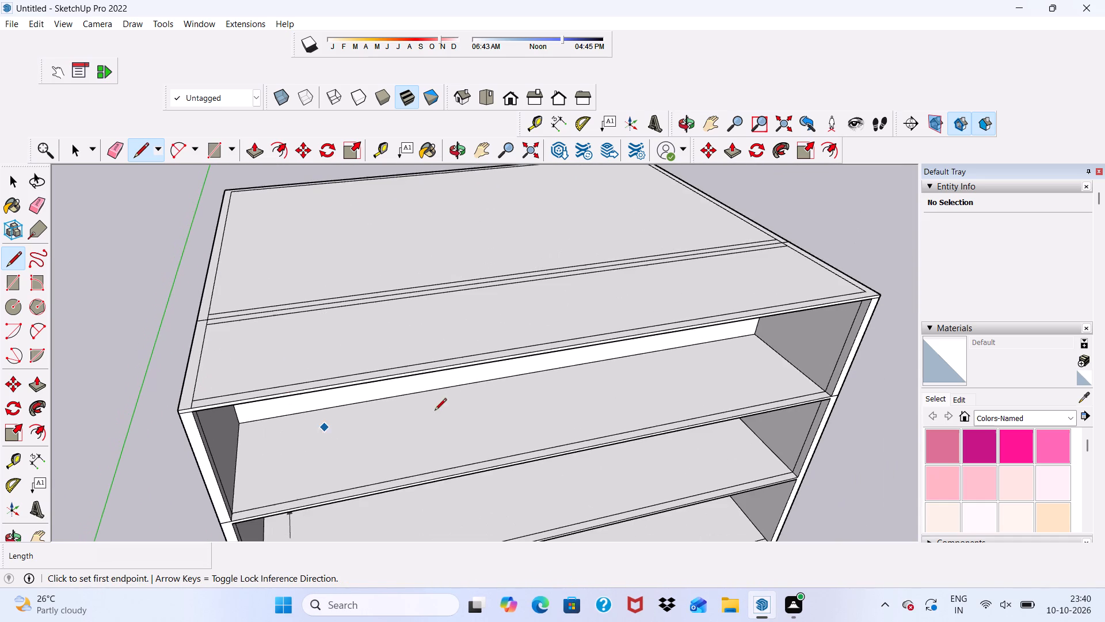
scroll(815, 299, up, 4)
scroll(521, 314, down, 5)
scroll(392, 318, down, 2)
scroll(700, 302, up, 3)
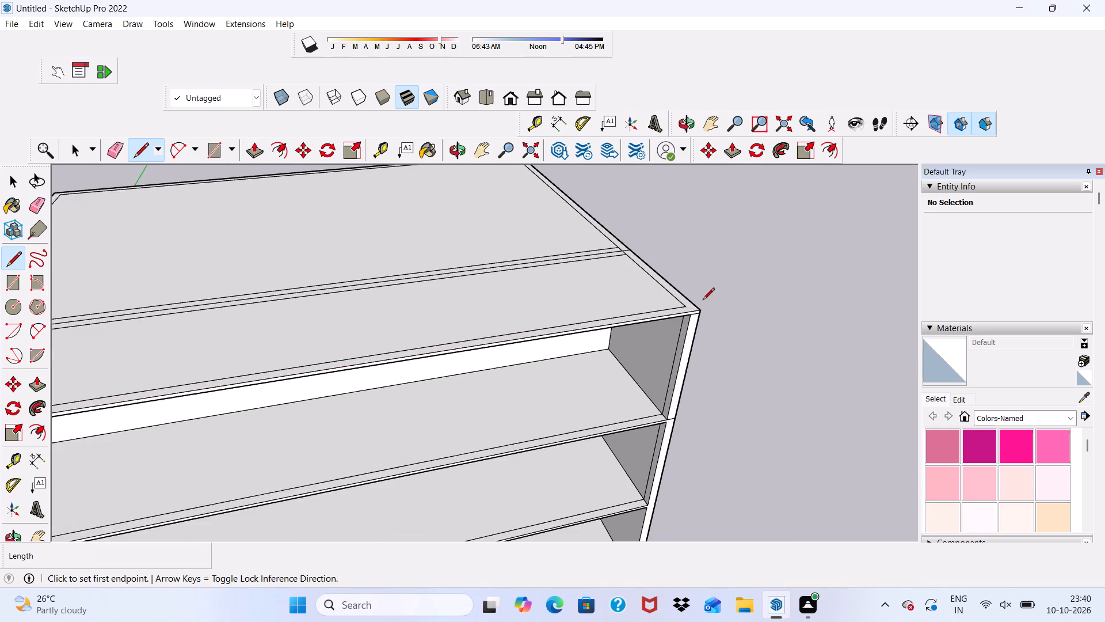
scroll(703, 301, up, 9)
click(681, 306)
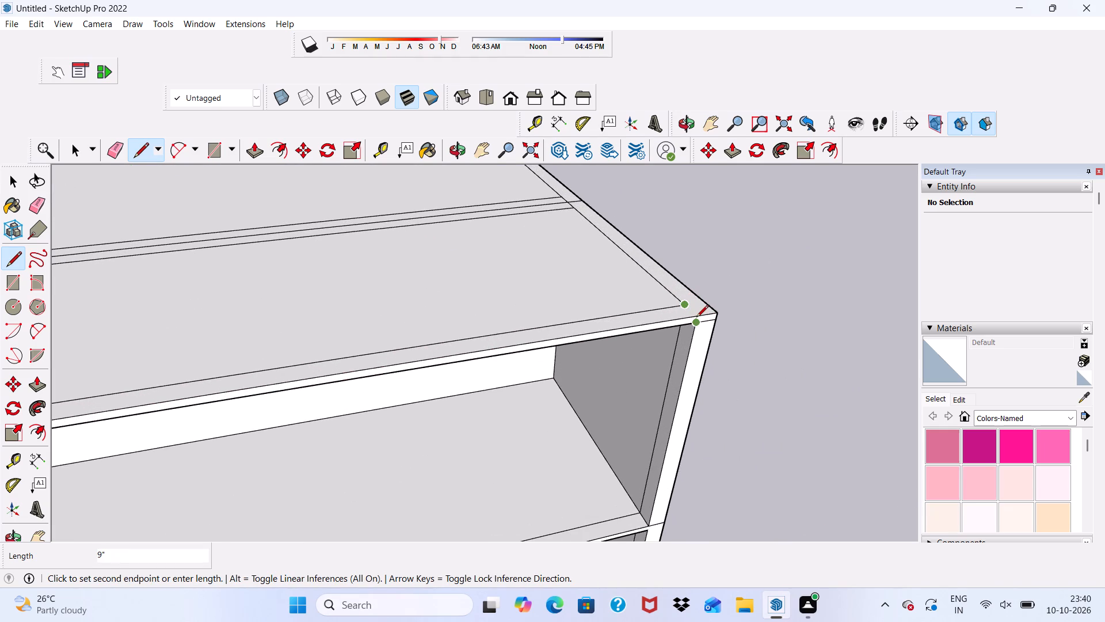
click(699, 316)
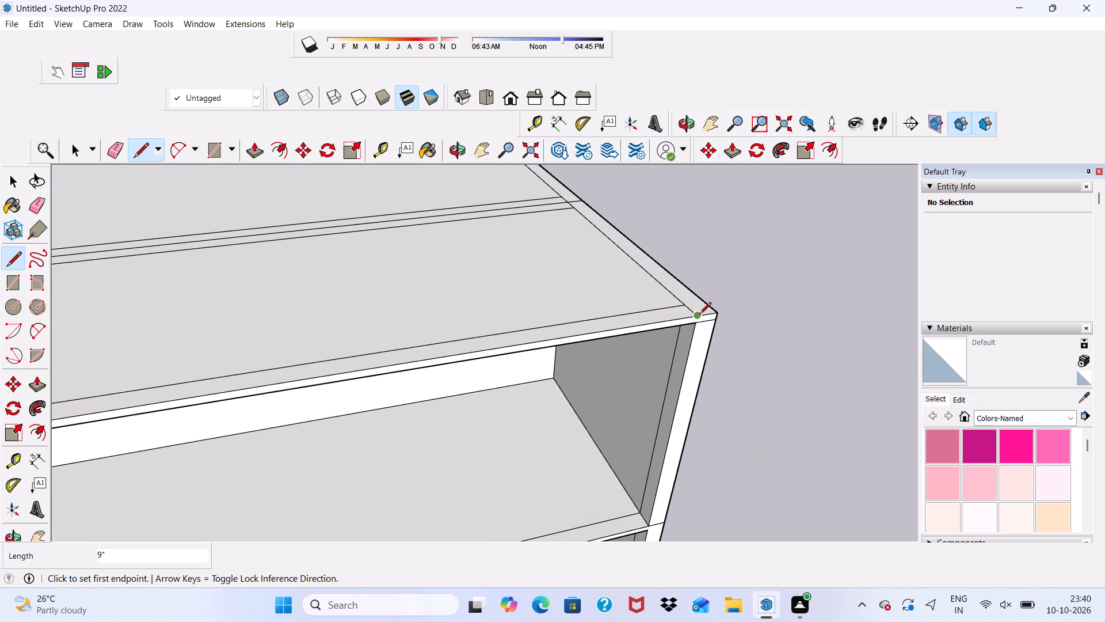
key(space)
Erase the front inner outline's long rear line, just in front of the dividing line.
click(113, 147)
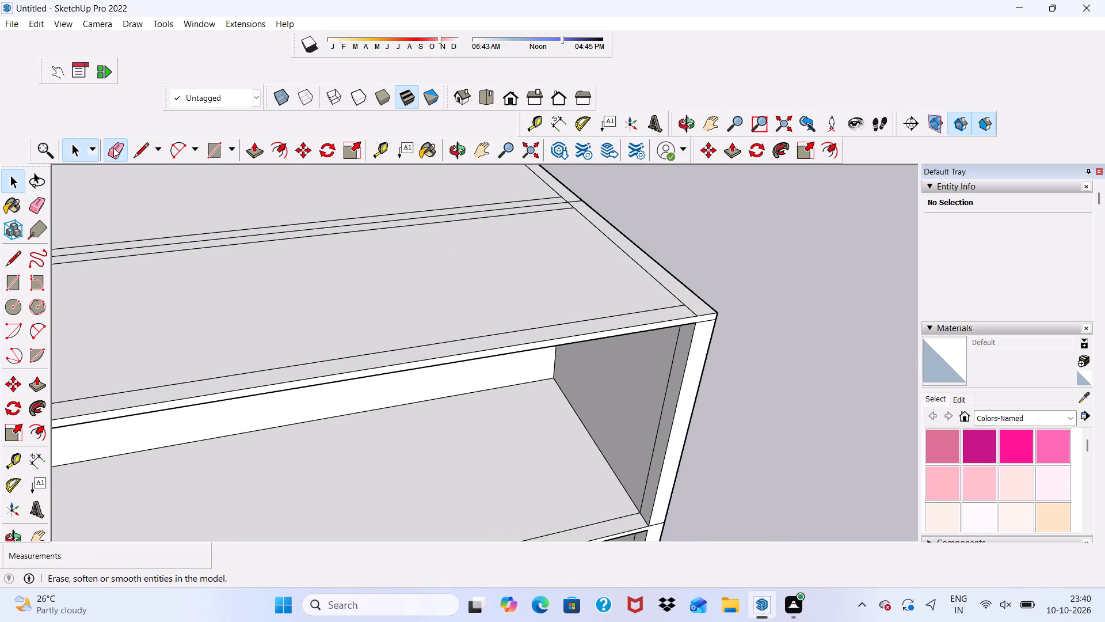
scroll(346, 225, up, 4)
click(345, 234)
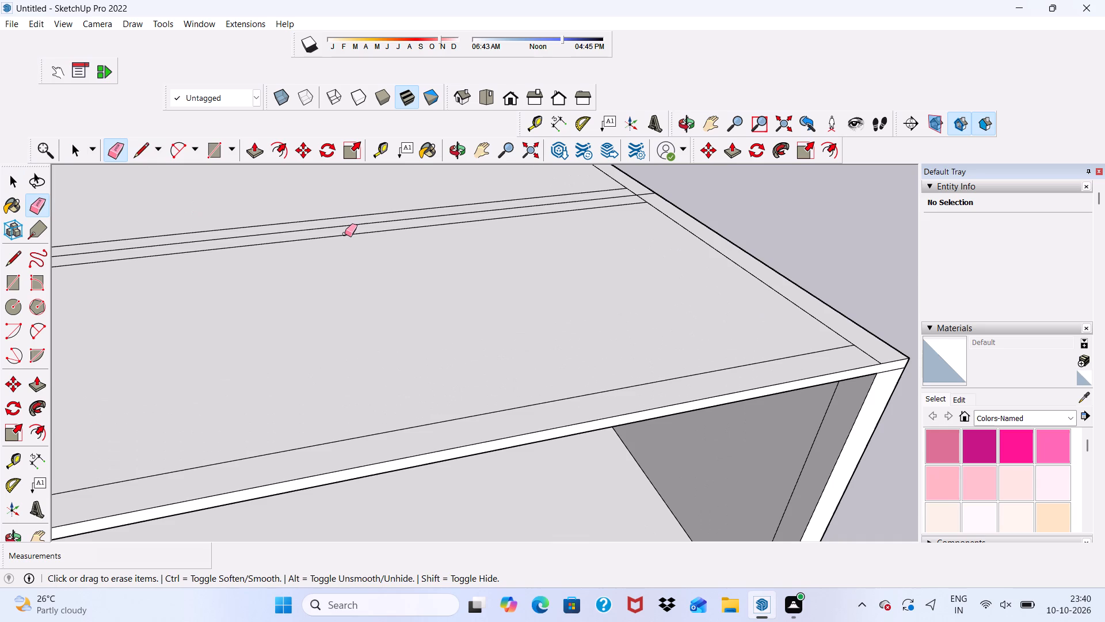
Erase the short lines joining the rear inner outline's front-left and front-right corners to the dividing line on the roof slab.
scroll(346, 243, down, 17)
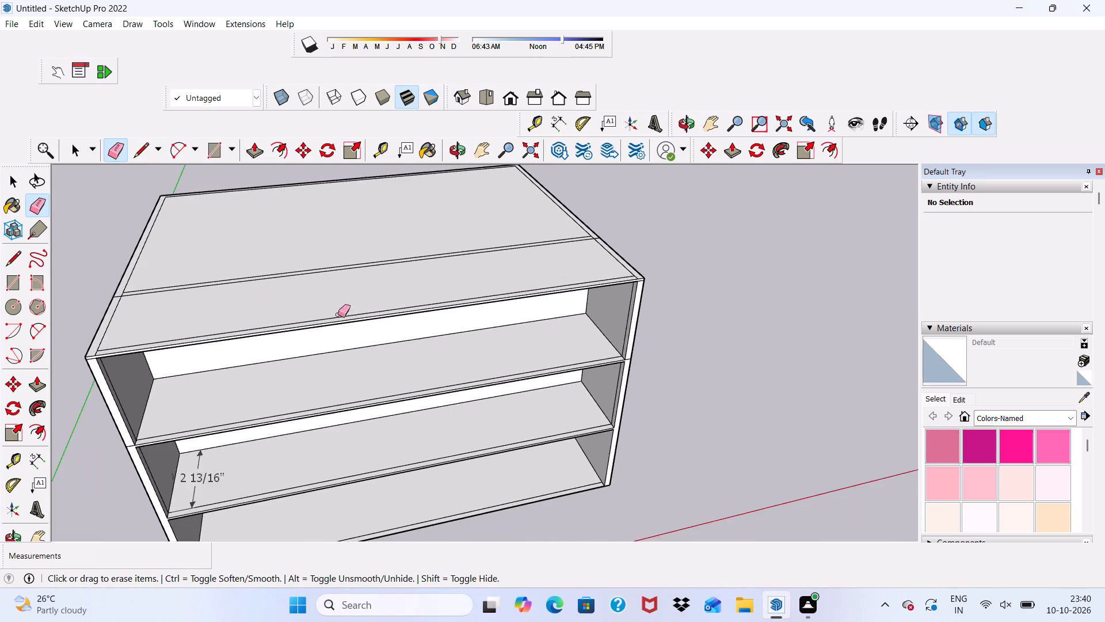
scroll(242, 291, up, 14)
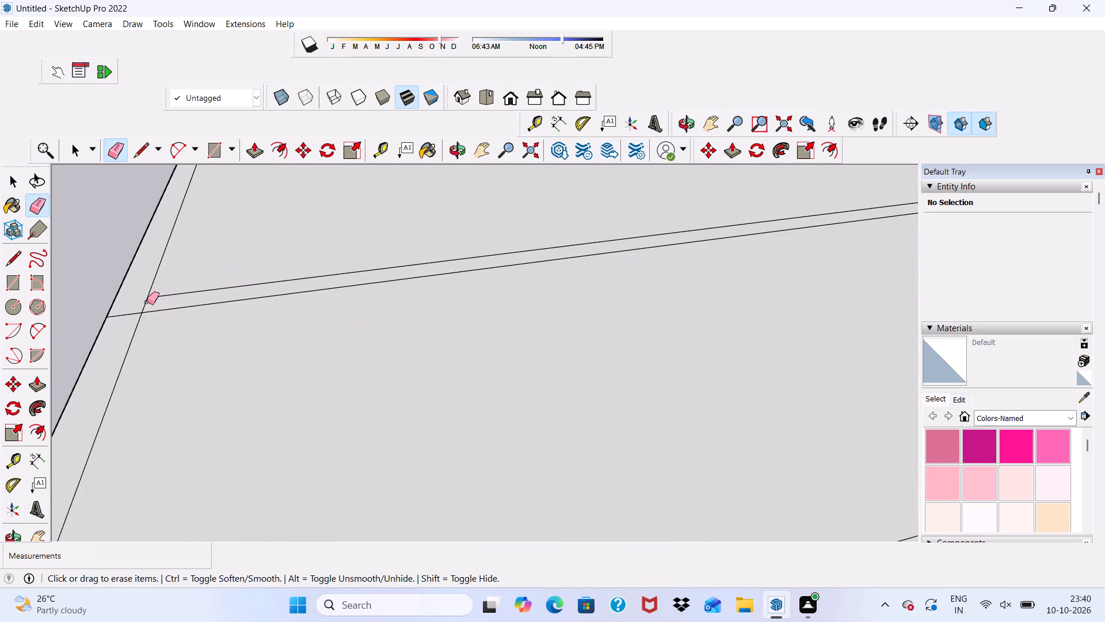
click(147, 302)
scroll(120, 308, down, 11)
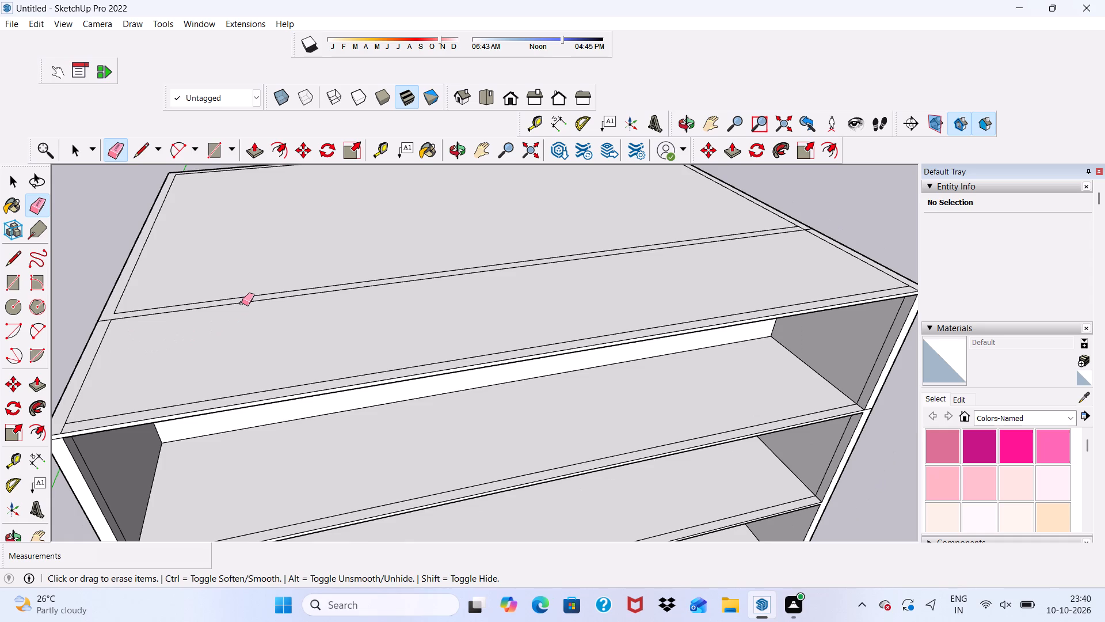
scroll(189, 315, down, 3)
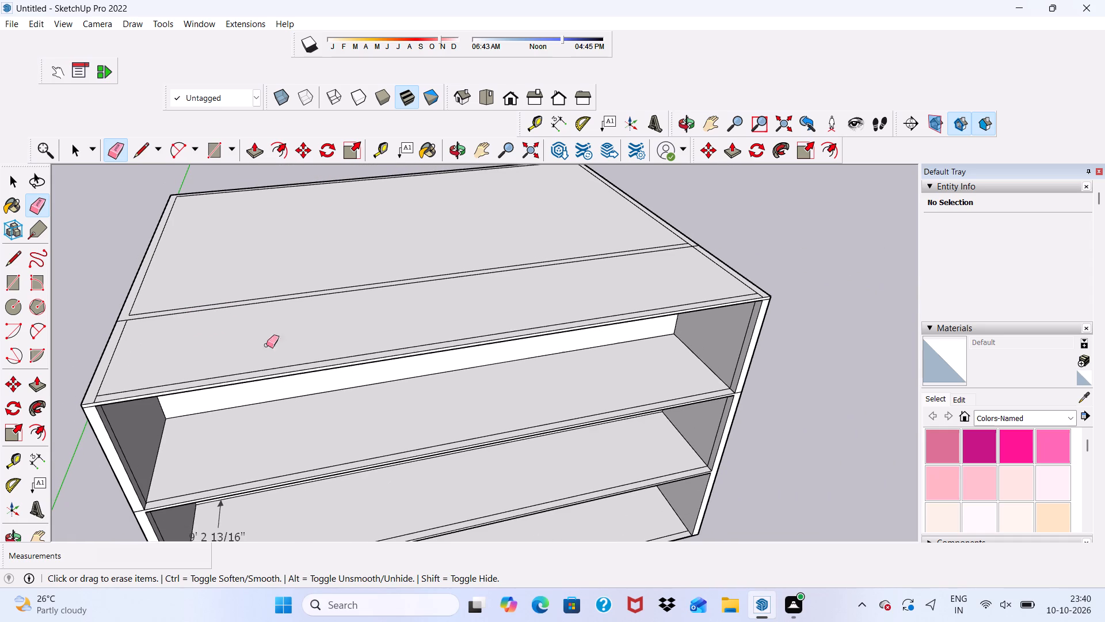
scroll(741, 199, up, 5)
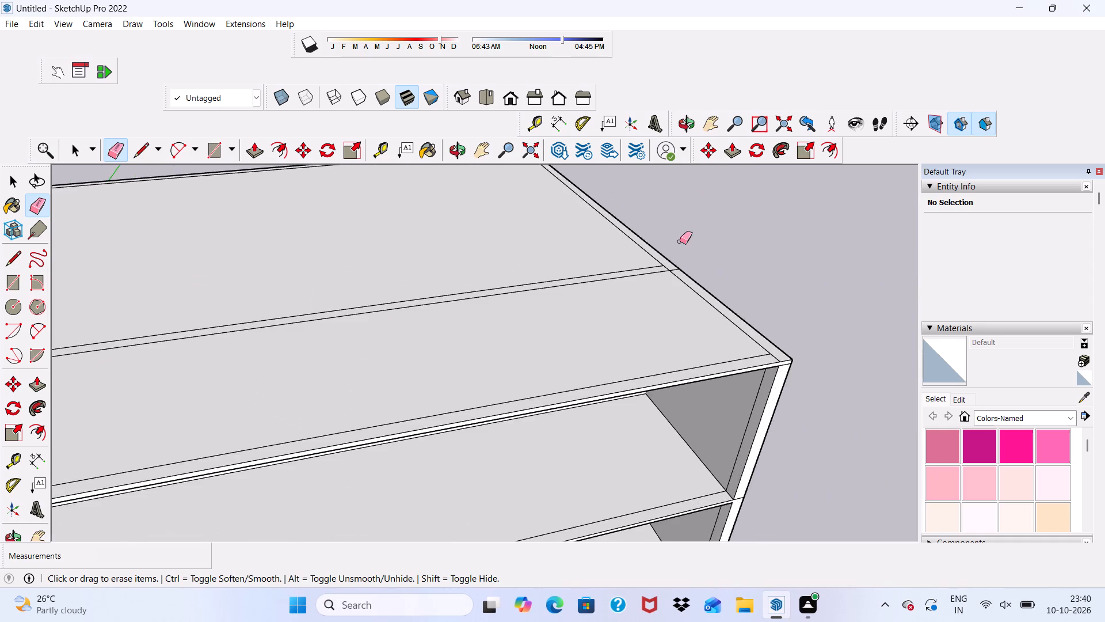
scroll(680, 244, up, 8)
scroll(641, 289, up, 1)
double_click(646, 294)
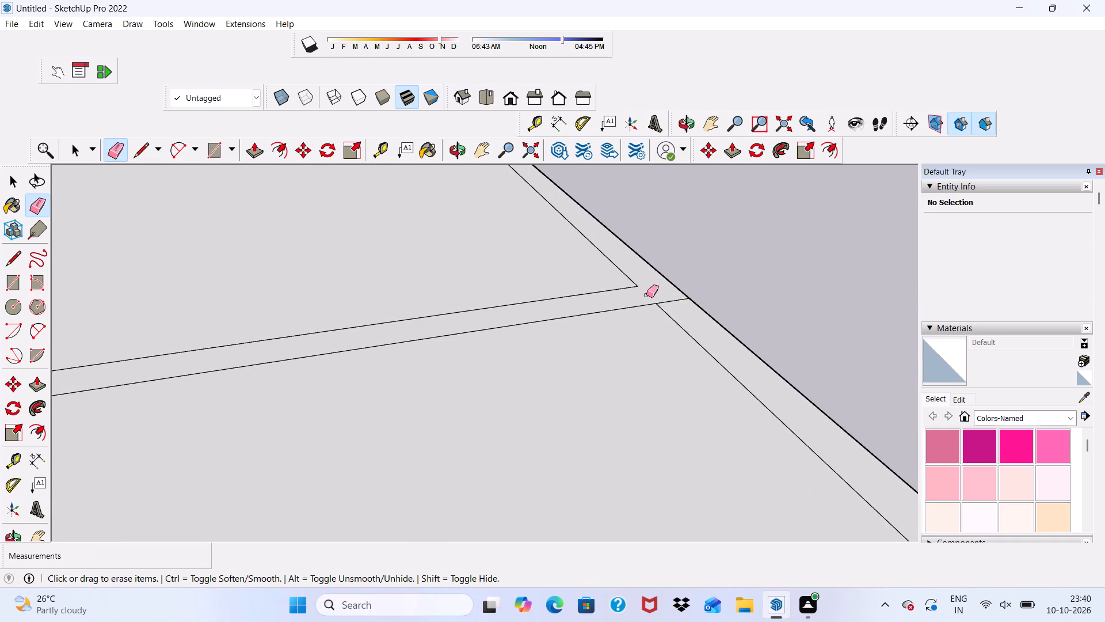
key(space)
Erase the dividing line's short end segments across both side walls so the wall outline becomes one continuous face.
scroll(635, 270, down, 4)
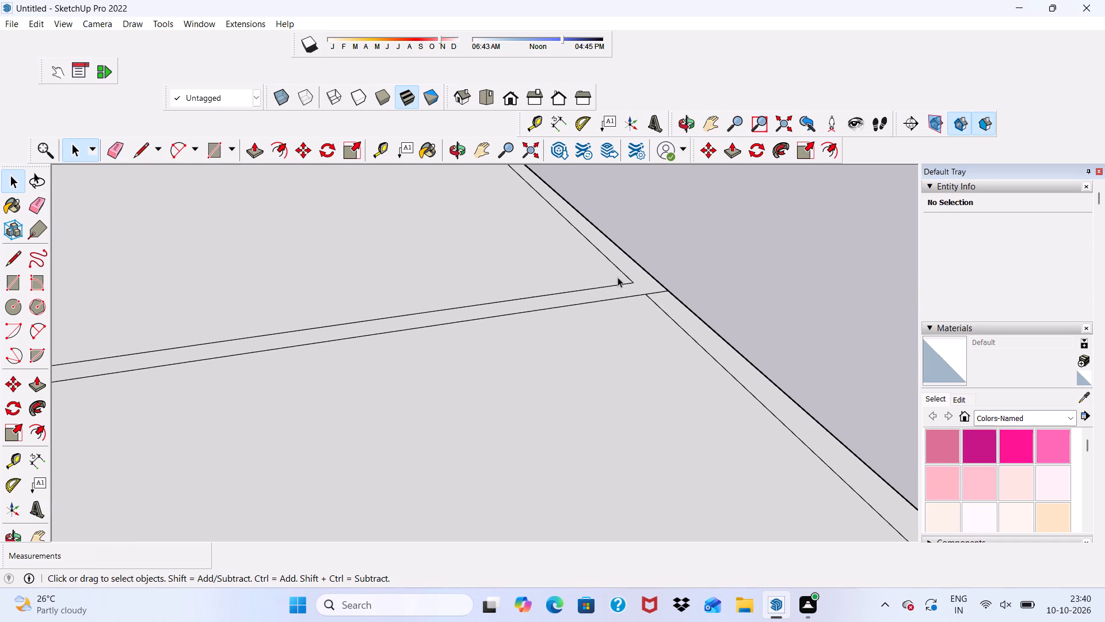
click(620, 289)
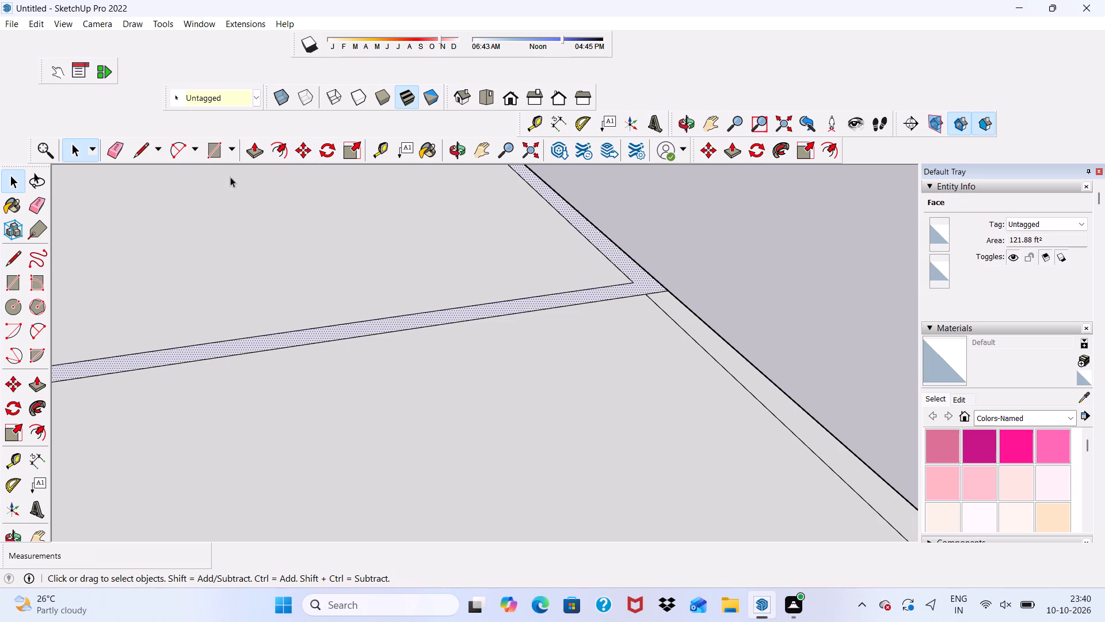
scroll(364, 193, down, 4)
scroll(447, 218, down, 5)
scroll(519, 272, up, 1)
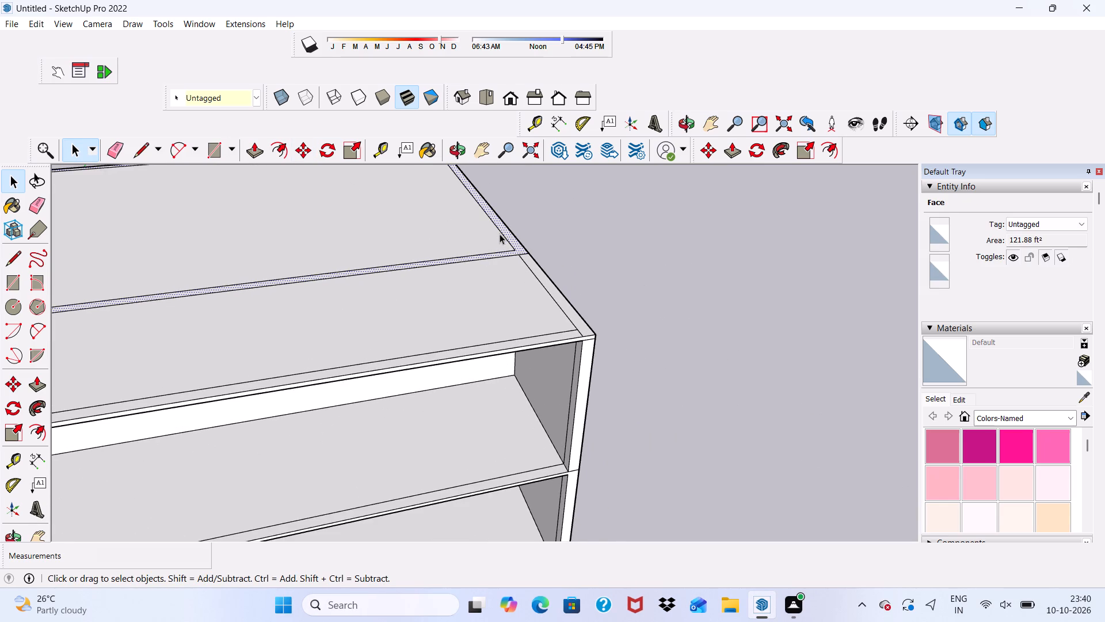
click(115, 148)
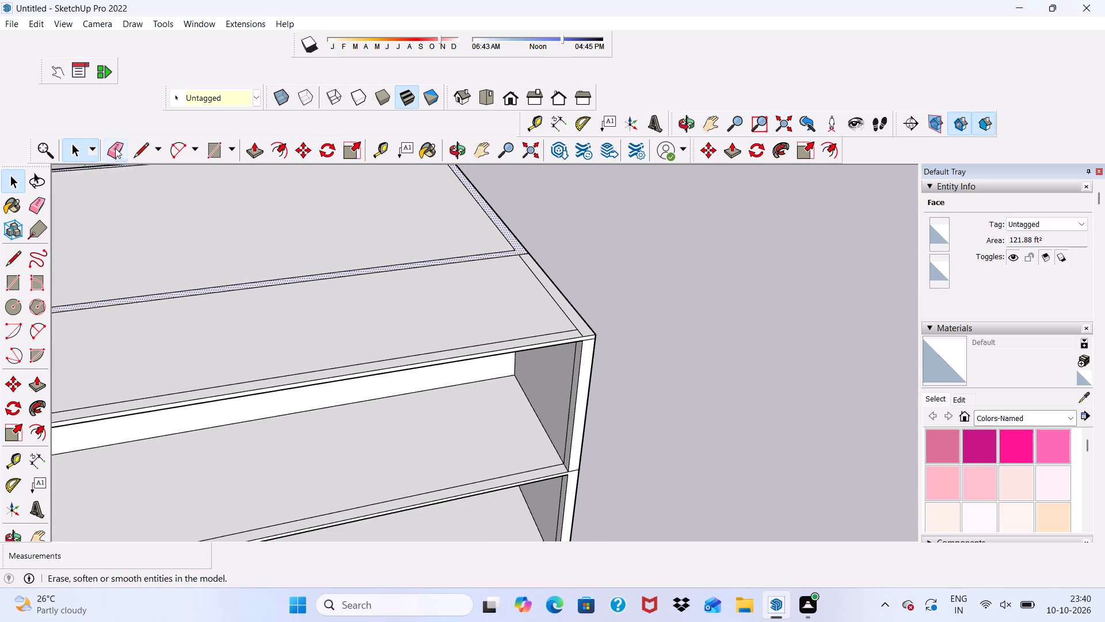
scroll(614, 251, up, 9)
drag(441, 302, 439, 294)
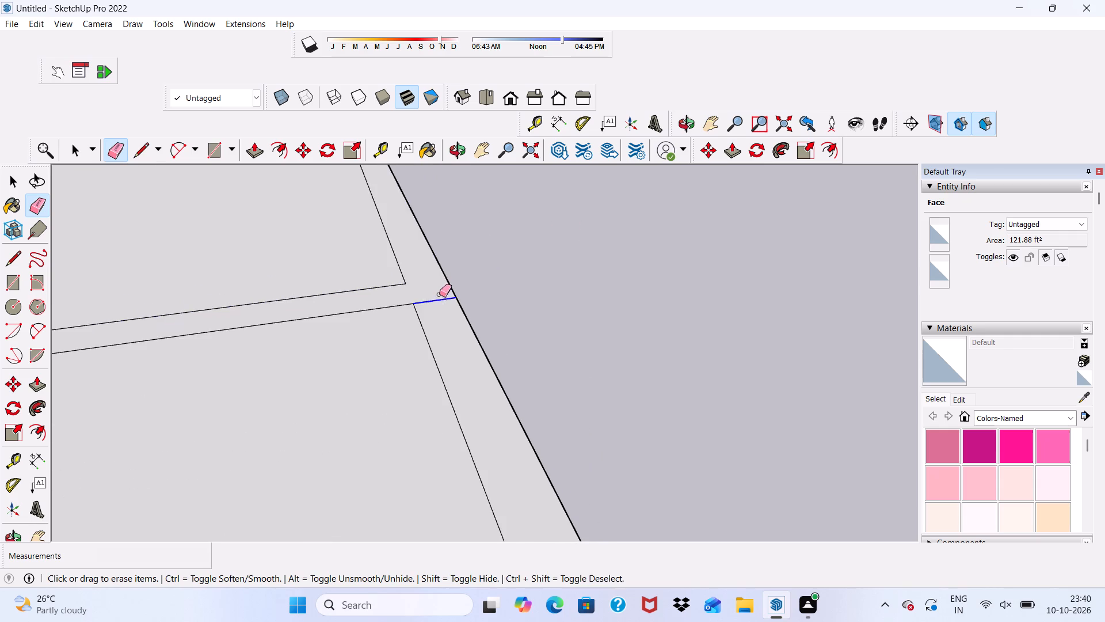
drag(439, 294, 439, 294)
scroll(437, 291, down, 18)
scroll(621, 324, down, 4)
scroll(353, 357, up, 4)
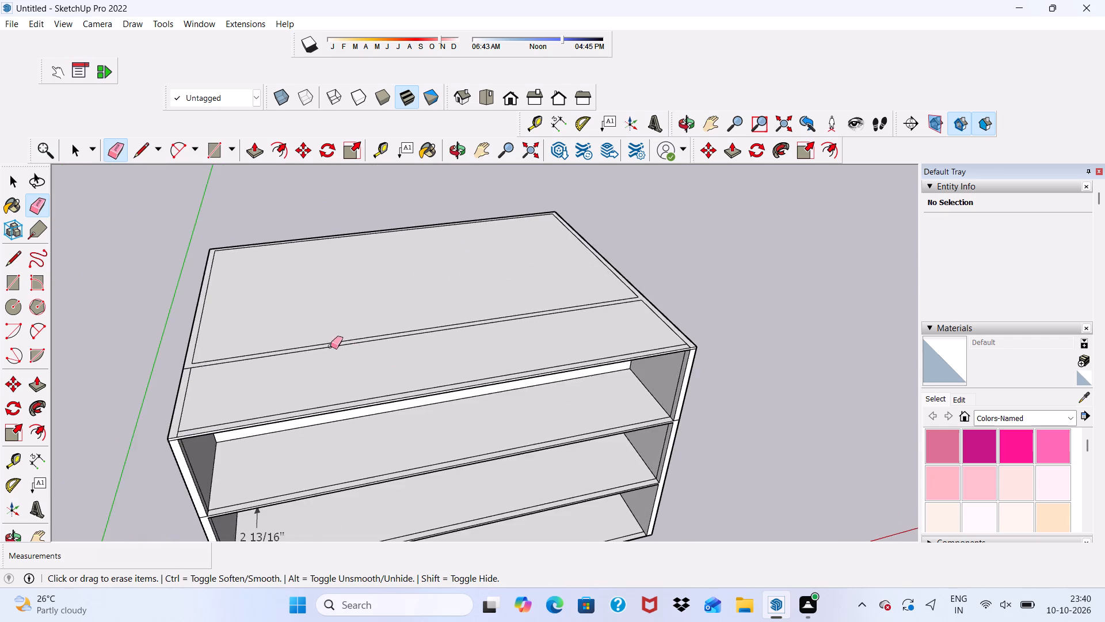
scroll(217, 351, up, 11)
drag(167, 389, 167, 398)
click(167, 398)
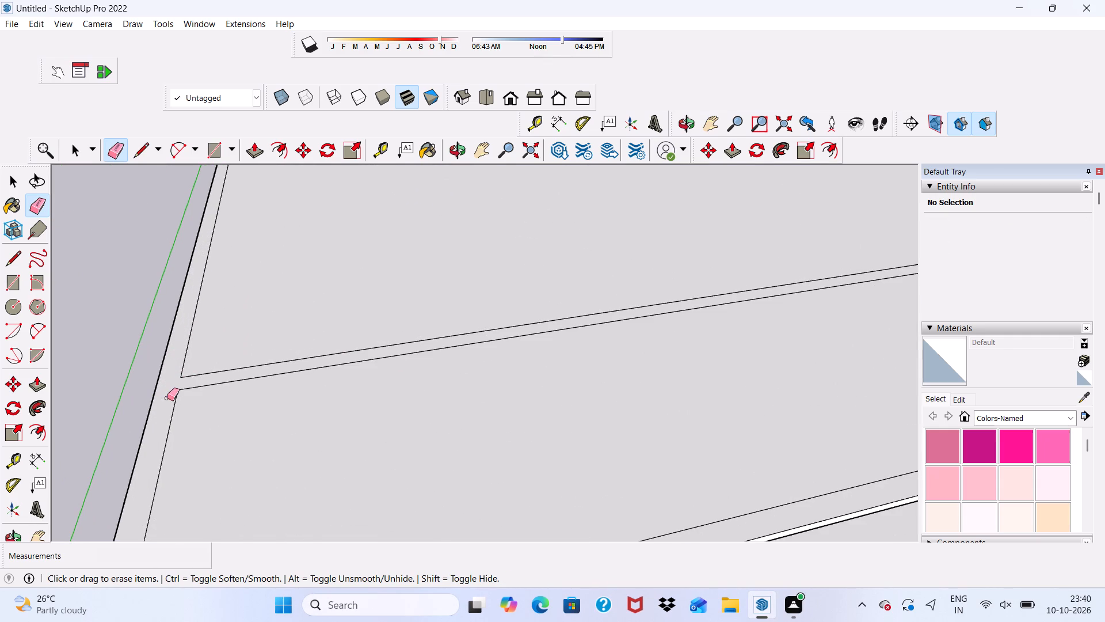
Push/Pull the joined wall outline on the roof slab up 10'.
key(space)
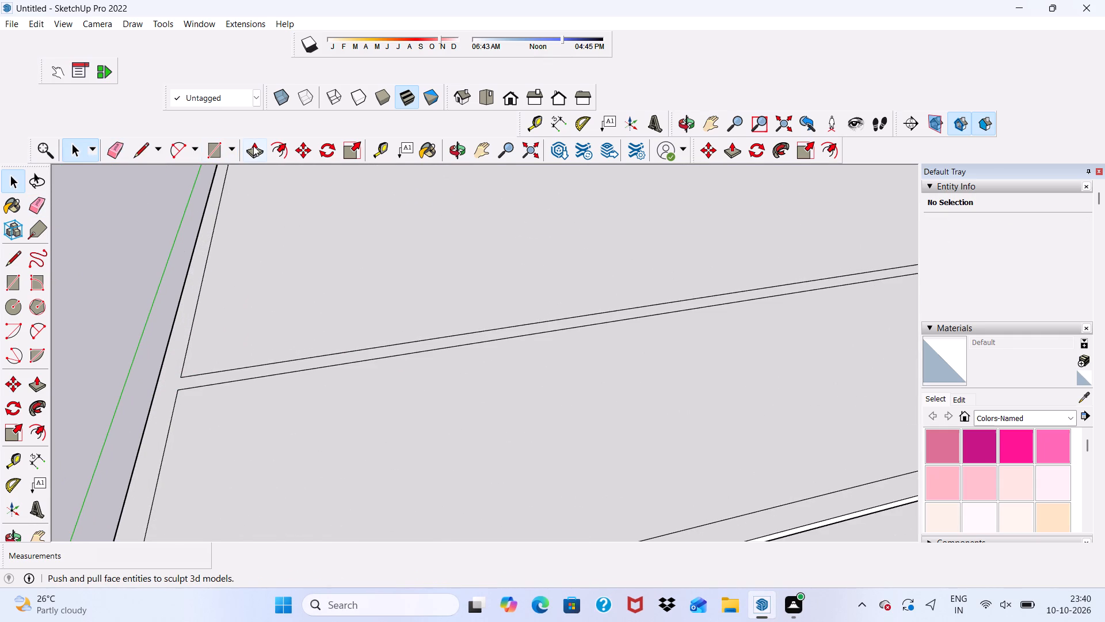
drag(253, 146, 257, 152)
click(172, 393)
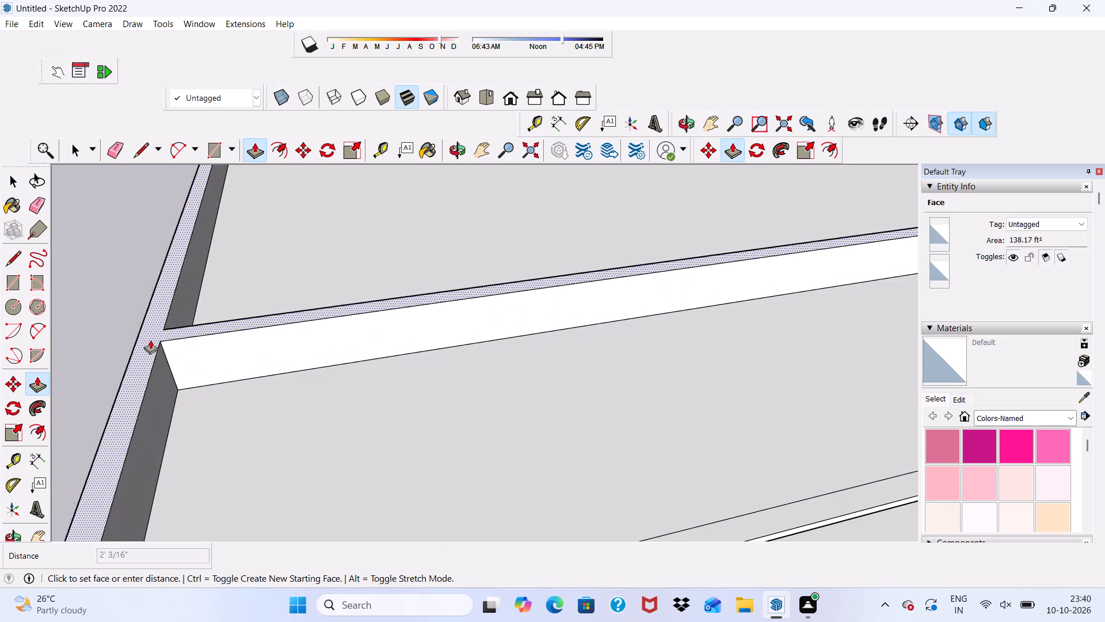
text(10')
key(Return)
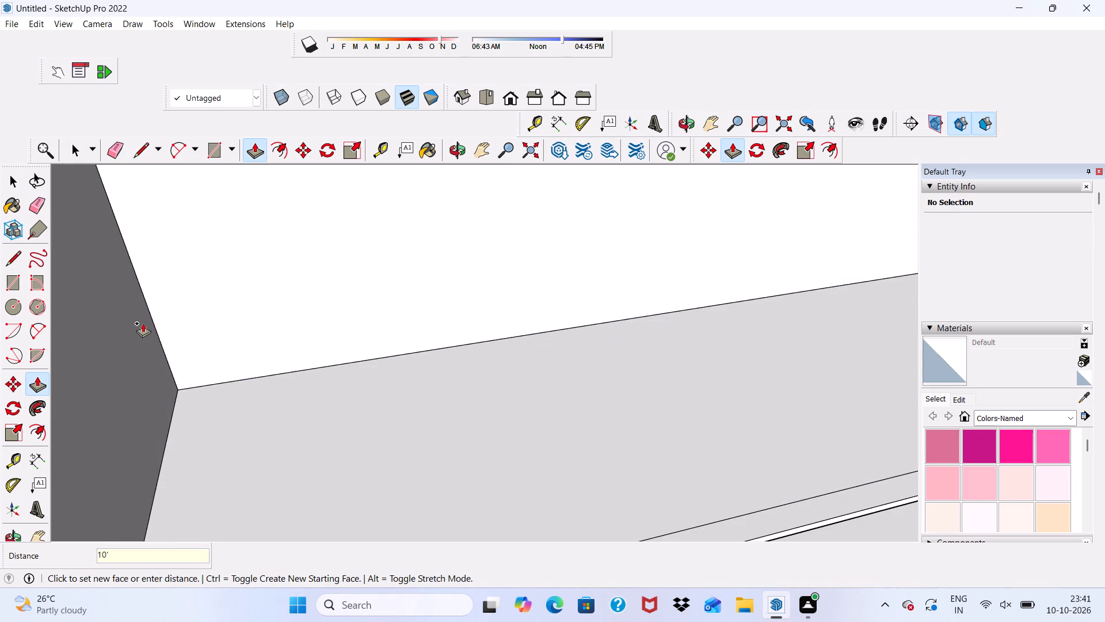
key(space)
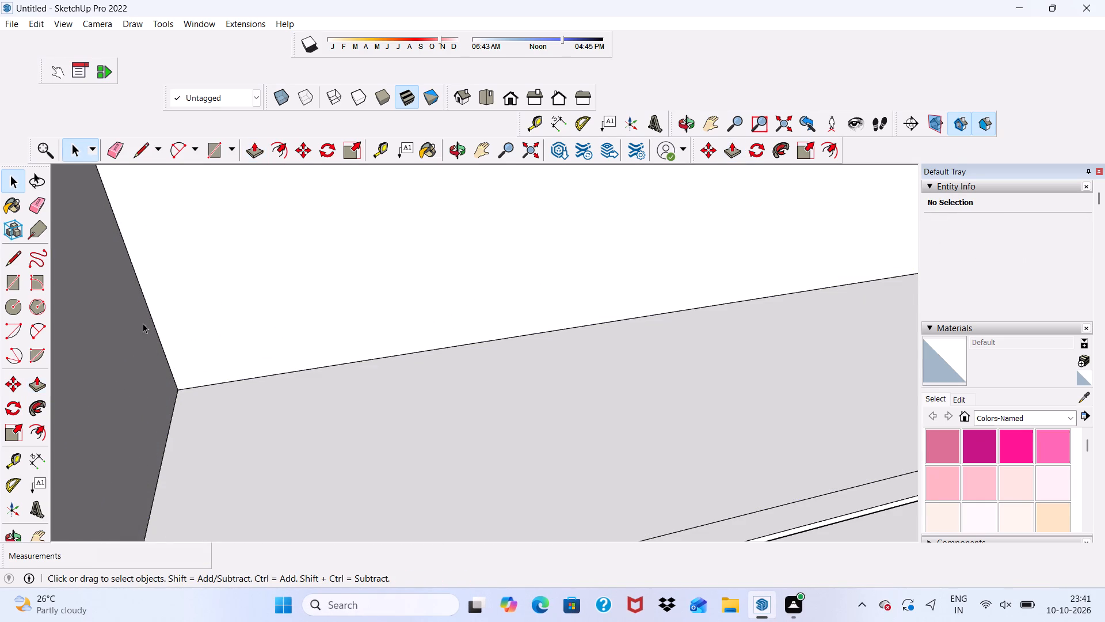
Examine the stacked storeys and the new top-level walls from the front.
scroll(120, 271, down, 6)
scroll(190, 363, down, 5)
scroll(284, 409, down, 1)
middle_drag(284, 409, 274, 347)
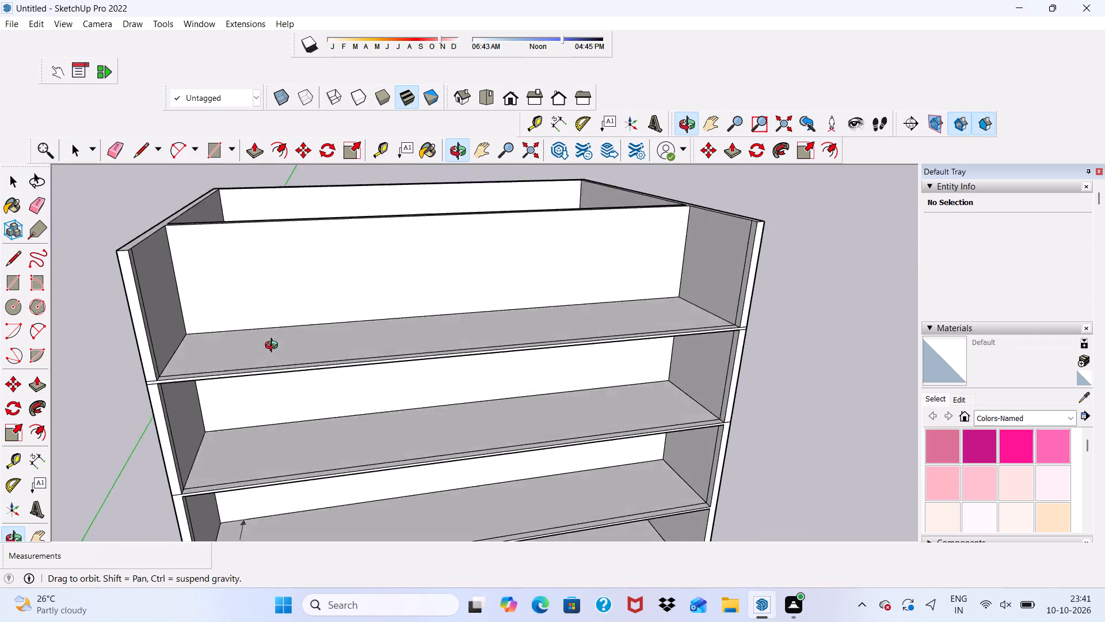
middle_drag(274, 347, 159, 331)
scroll(159, 331, up, 2)
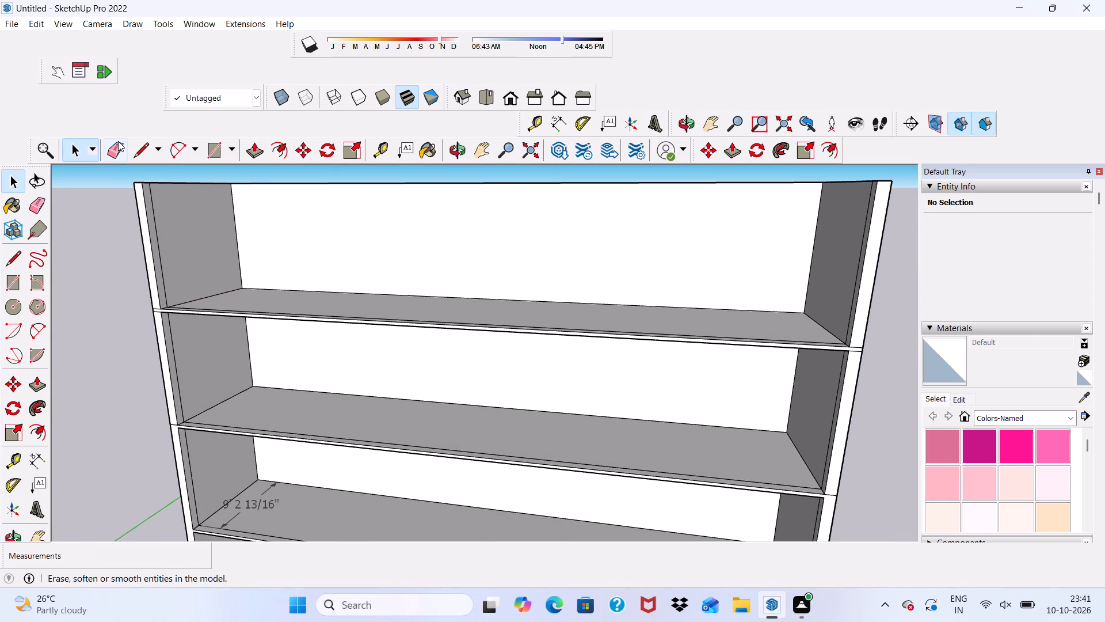
scroll(235, 242, down, 7)
middle_drag(368, 303, 433, 265)
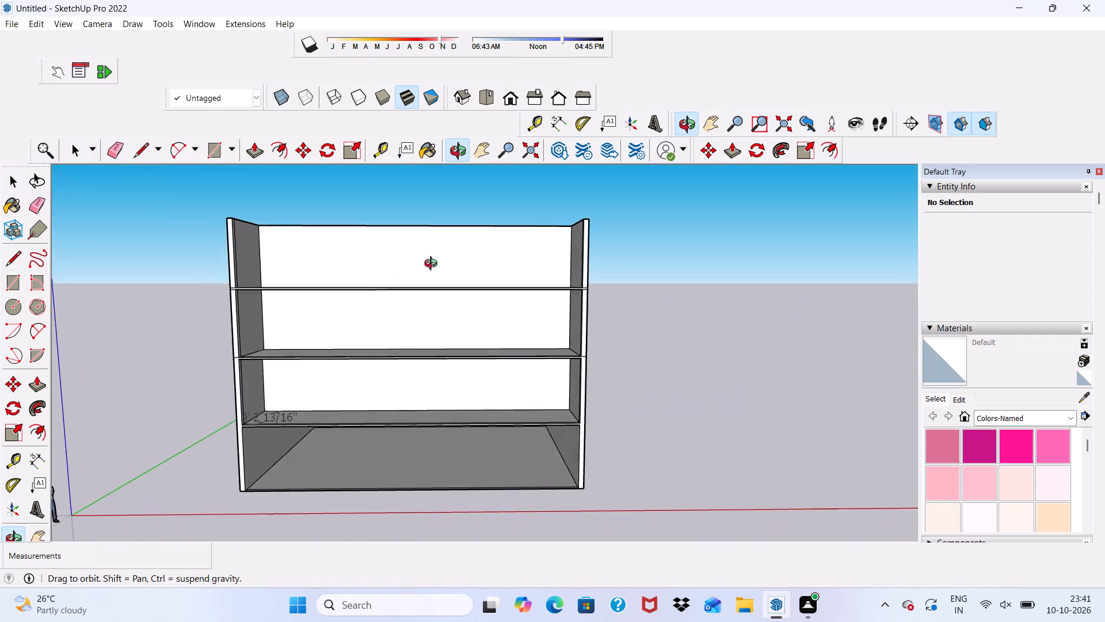
middle_drag(433, 265, 459, 258)
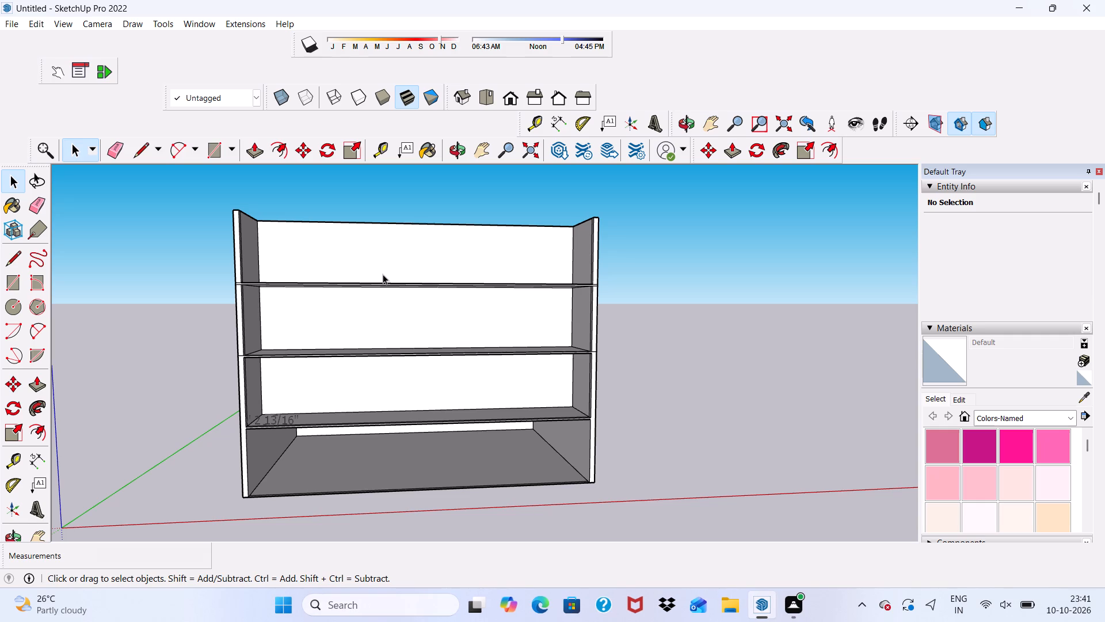
scroll(383, 285, down, 2)
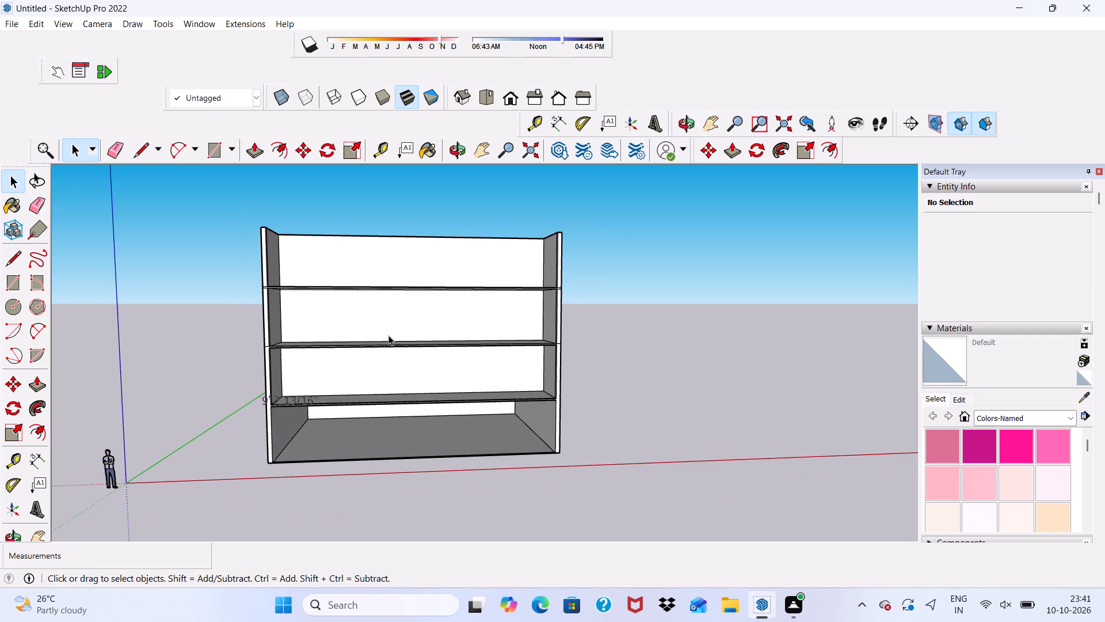
scroll(388, 335, down, 5)
scroll(387, 313, up, 3)
scroll(401, 279, down, 3)
Draw a rectangle about 52' 6" by 41' 1" over the new walls, from the outer rear-left corner to the outer front-right corner.
middle_drag(403, 280, 410, 477)
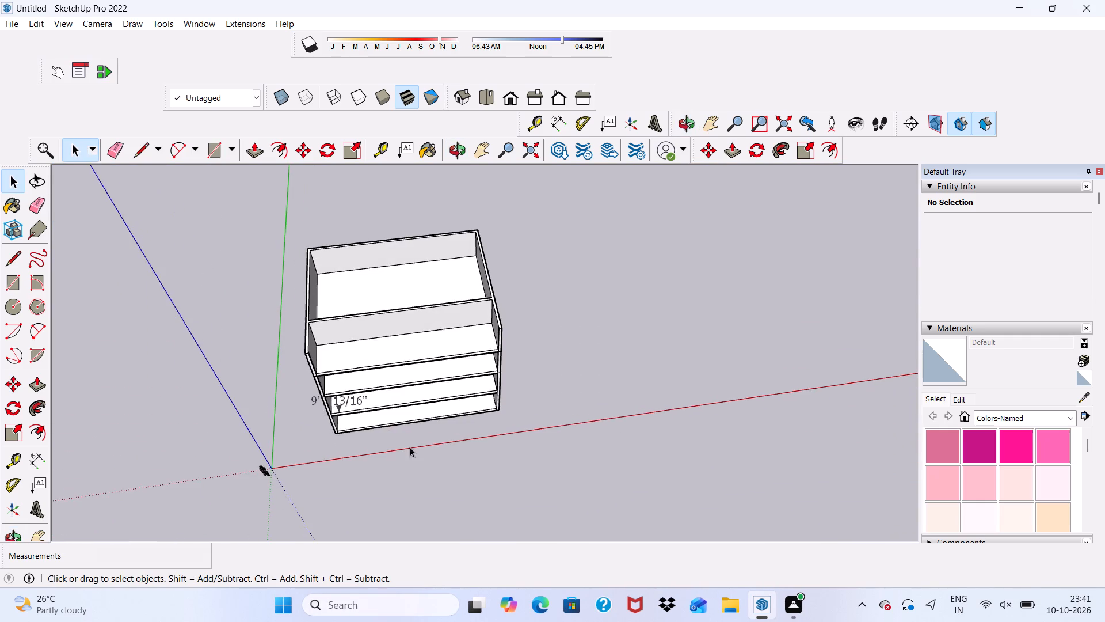
scroll(336, 183, up, 2)
click(214, 149)
scroll(287, 257, up, 4)
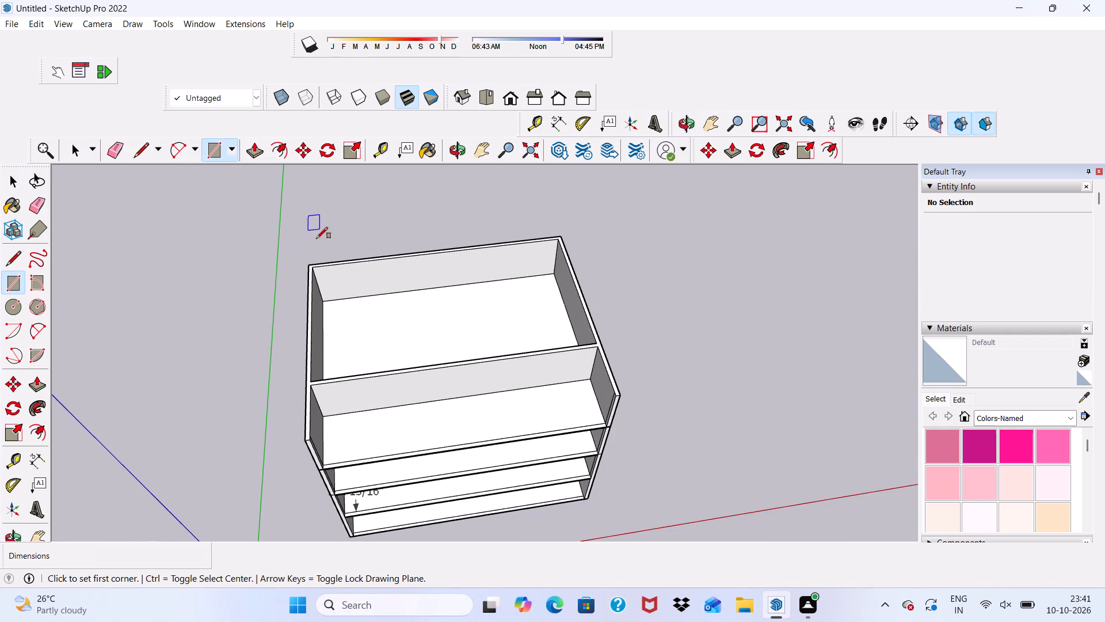
scroll(311, 267, up, 9)
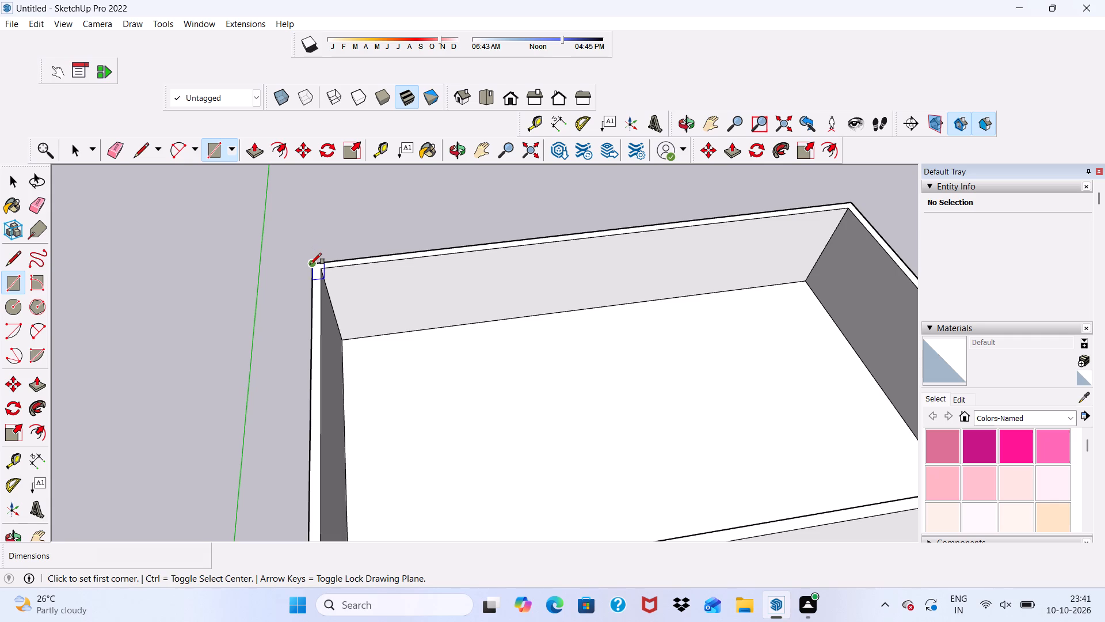
click(310, 264)
scroll(310, 264, down, 5)
scroll(354, 243, down, 5)
scroll(562, 242, down, 5)
scroll(604, 305, up, 5)
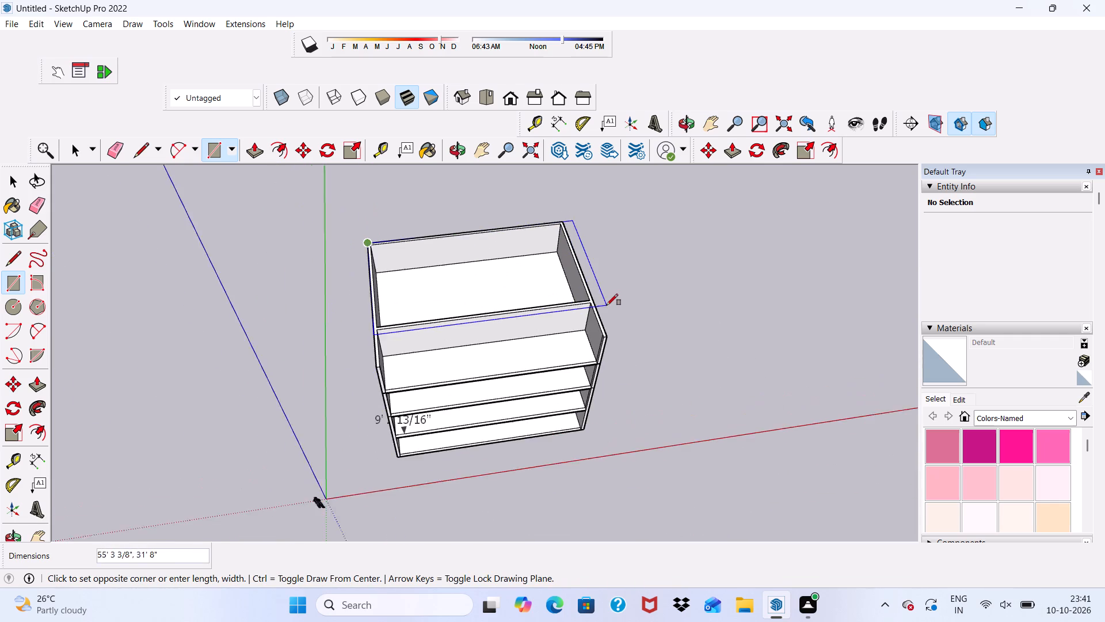
scroll(604, 340, up, 4)
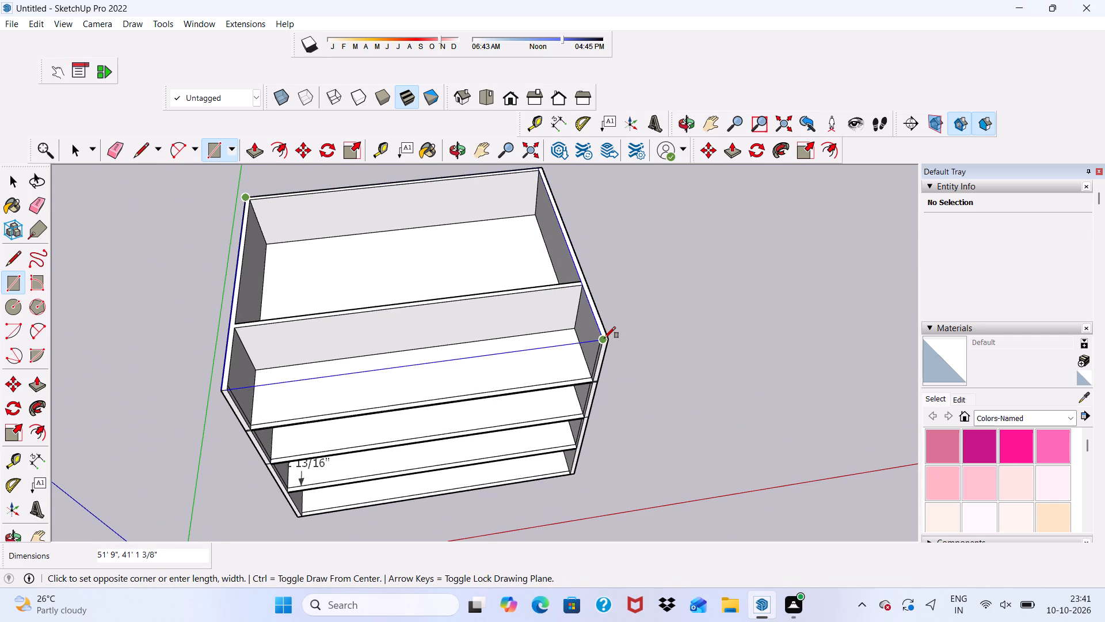
click(609, 340)
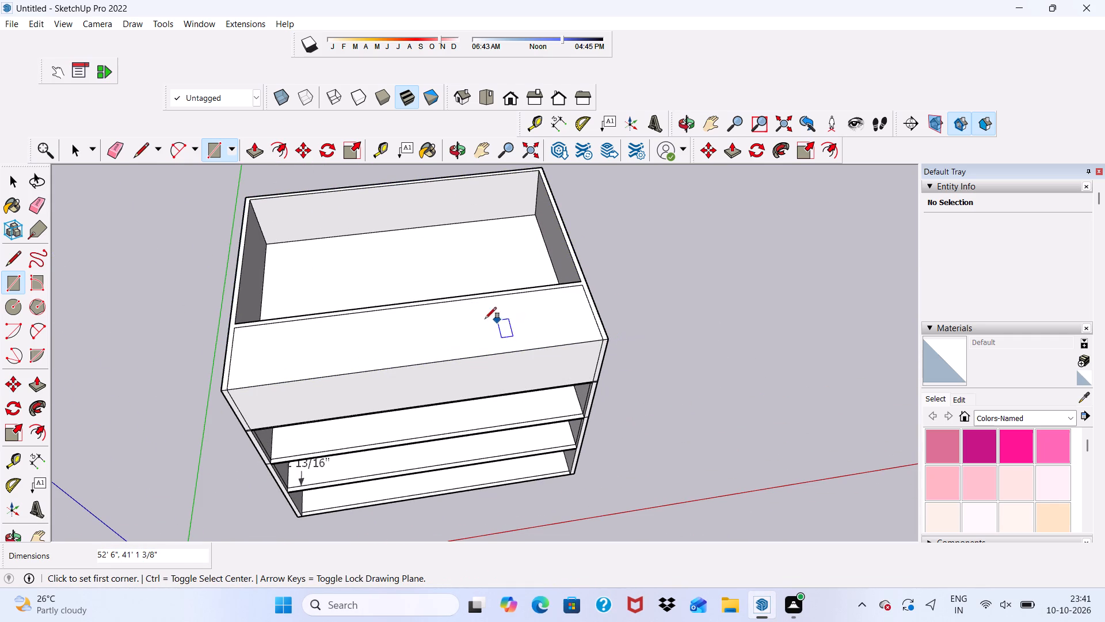
Delete the vertical face closing the top storey's front opening.
key(space)
click(345, 404)
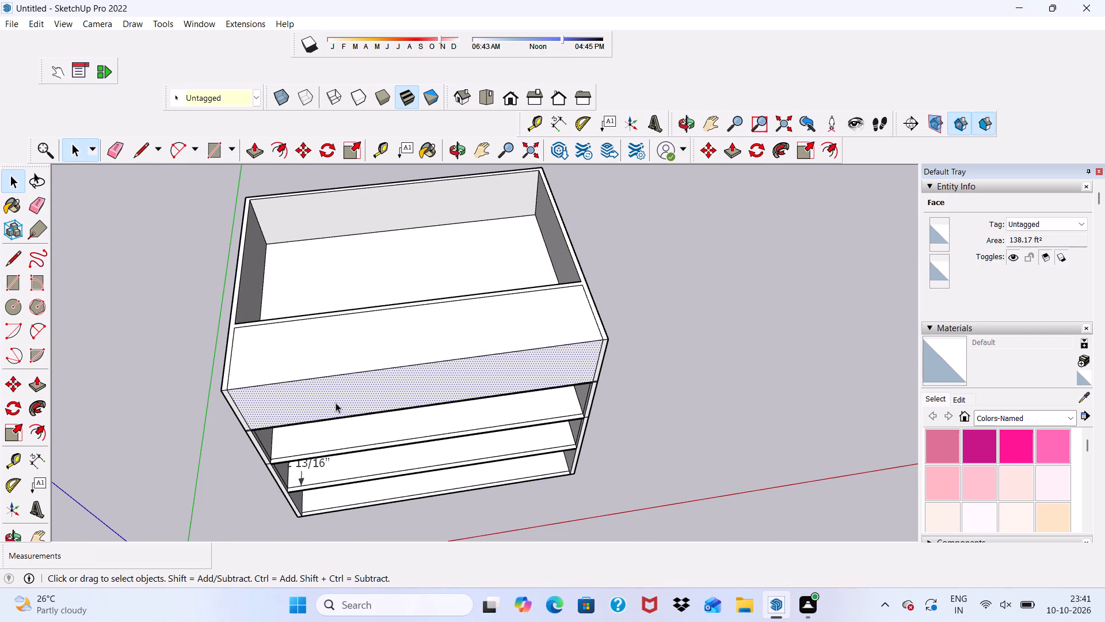
key(Delete)
Push/Pull the roof face over the top storey's front bay up 3".
click(314, 363)
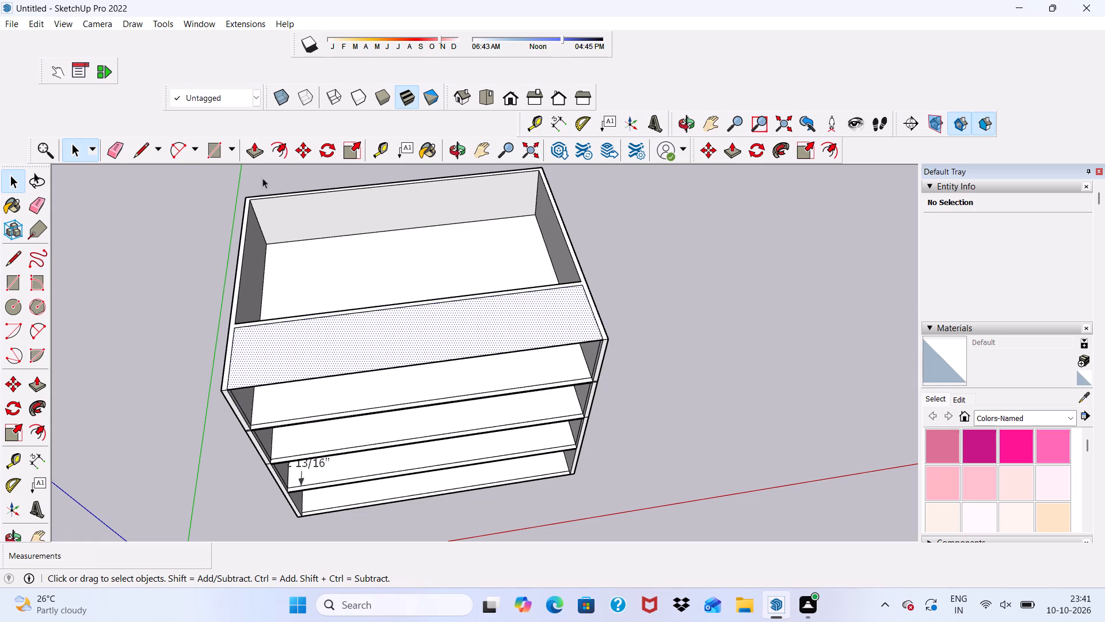
click(256, 145)
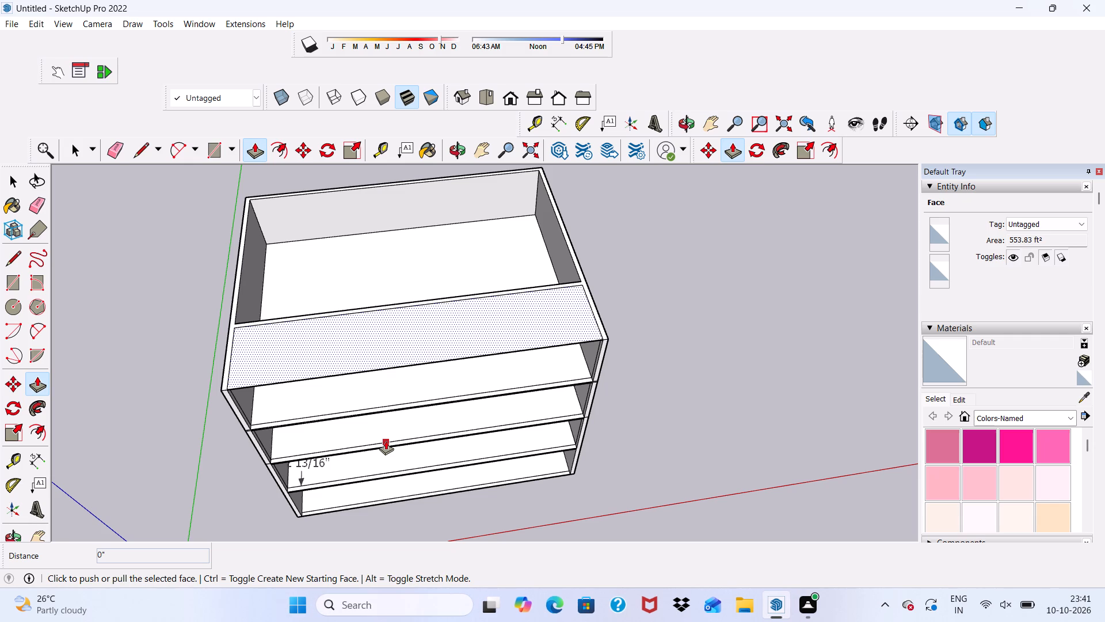
scroll(323, 333, up, 4)
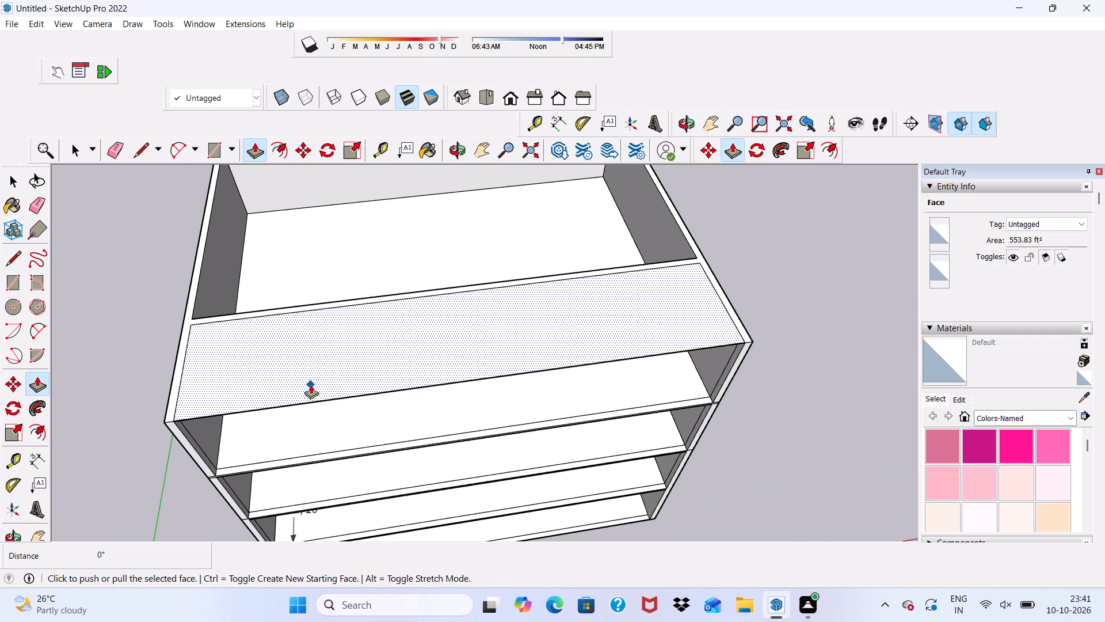
click(307, 376)
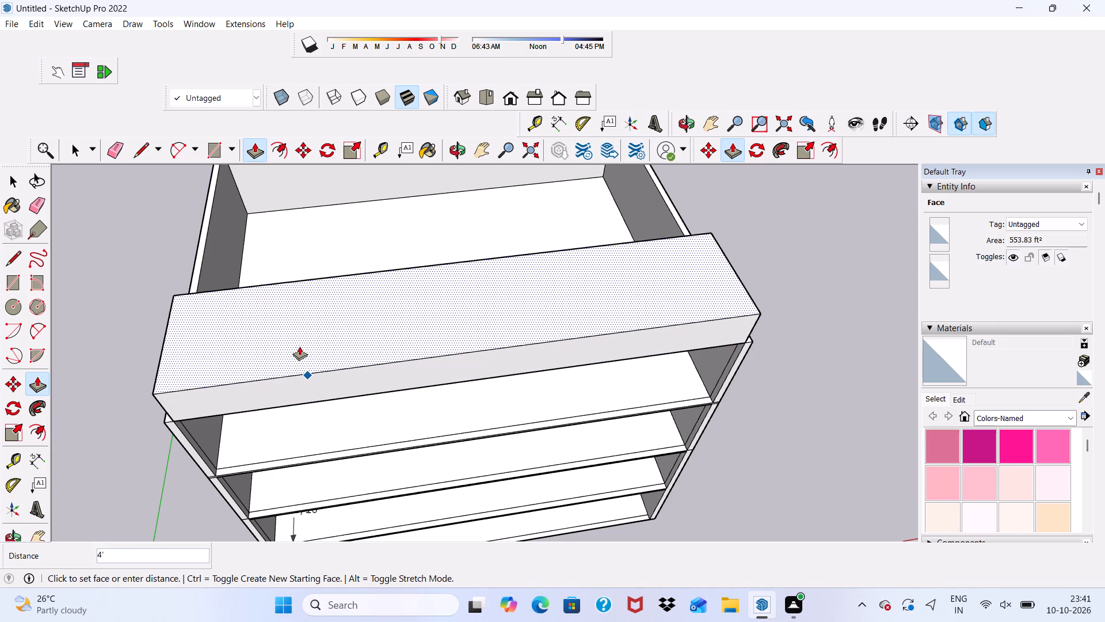
key(3)
key(shift+quotedbl)
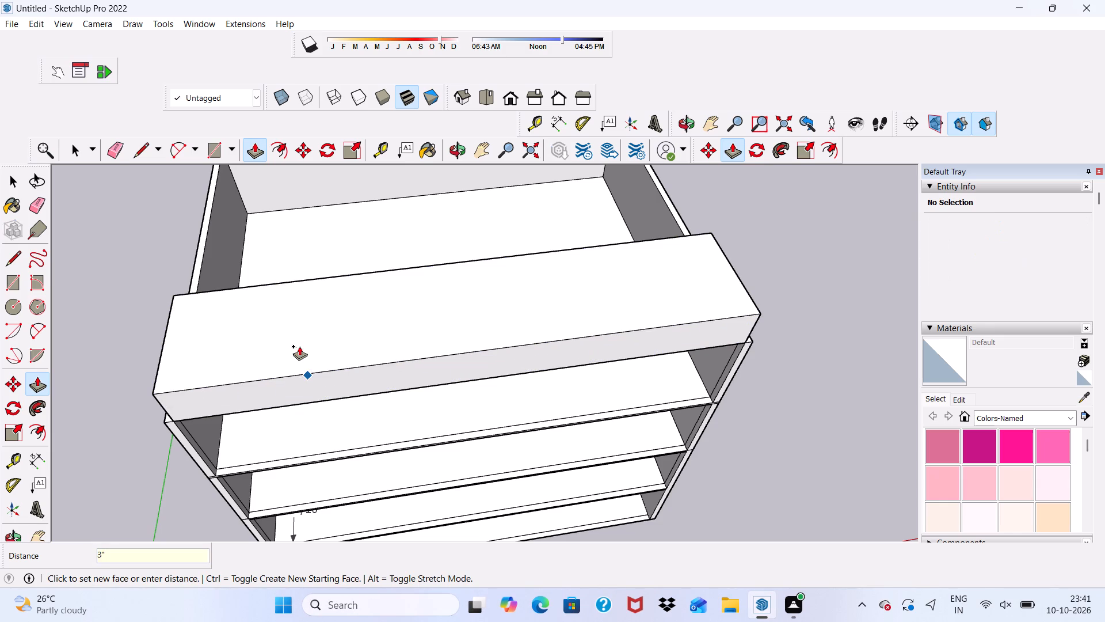
key(Return)
scroll(276, 343, down, 4)
scroll(411, 329, down, 1)
middle_drag(414, 344, 401, 367)
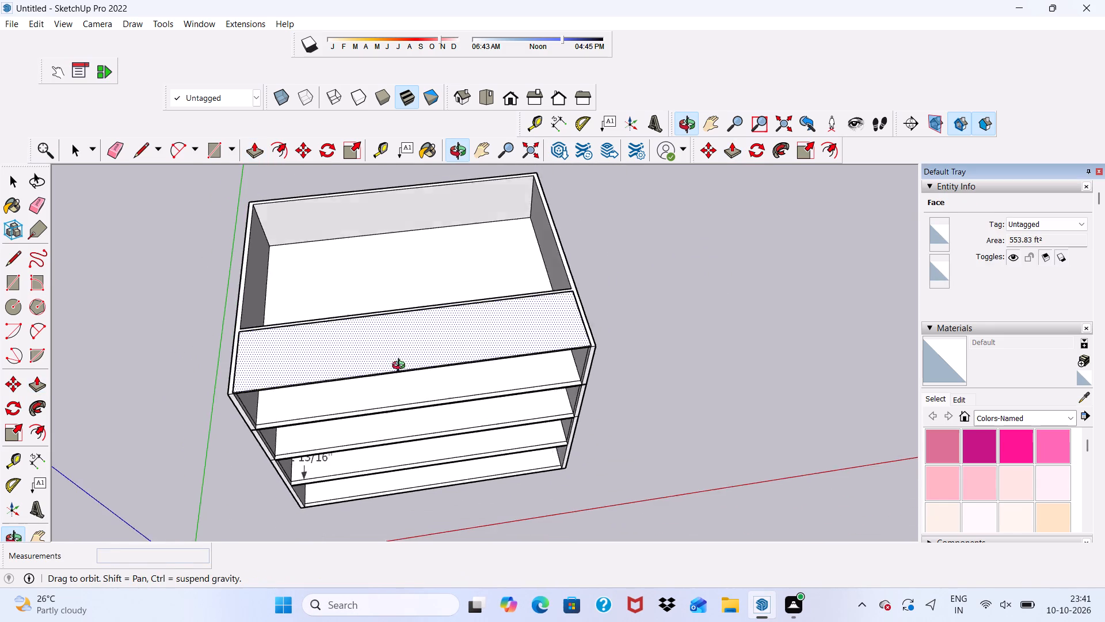
Push/Pull the rear edge face of the front roof slab back about 30' 3", to the rear wall's outer face.
middle_drag(401, 367, 119, 350)
scroll(580, 322, up, 5)
middle_drag(485, 365, 200, 381)
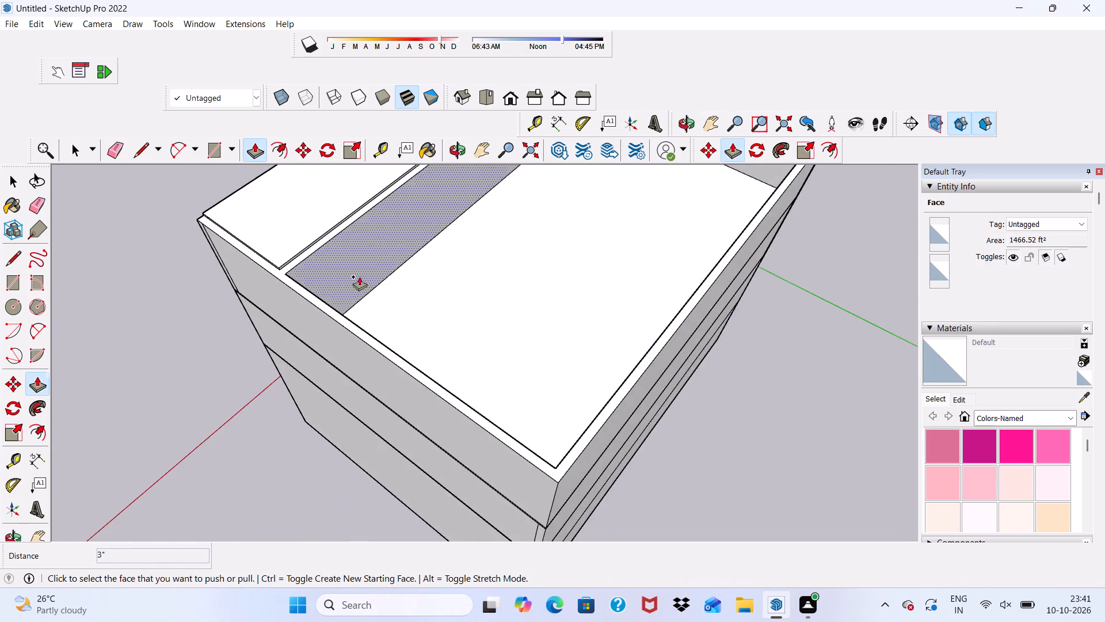
scroll(389, 231, up, 4)
scroll(278, 251, up, 10)
click(273, 256)
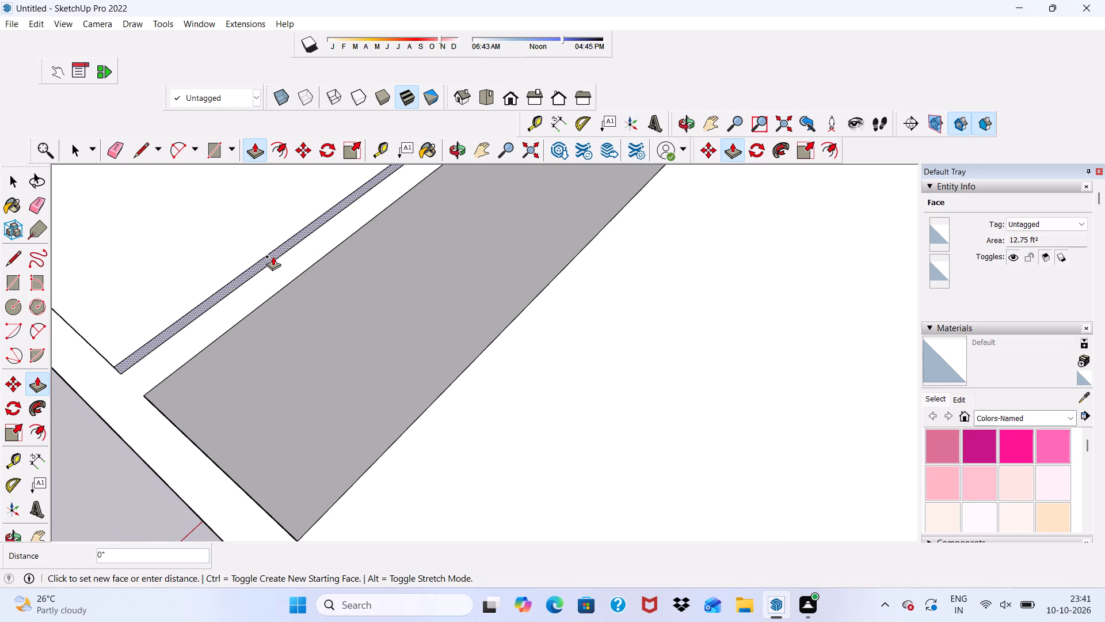
scroll(284, 261, down, 16)
scroll(413, 252, down, 3)
scroll(581, 406, up, 3)
scroll(552, 445, up, 9)
click(526, 456)
Push/Pull the right edge face of the rear roof section outward 9" to cover the right side wall.
scroll(505, 374, up, 5)
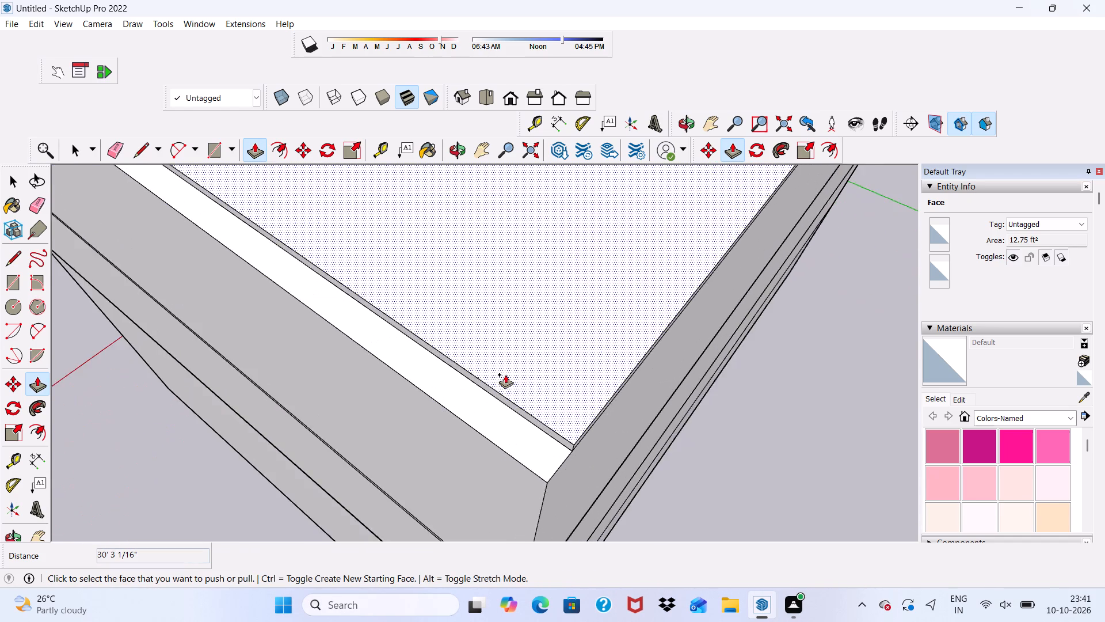
scroll(471, 401, up, 5)
click(475, 373)
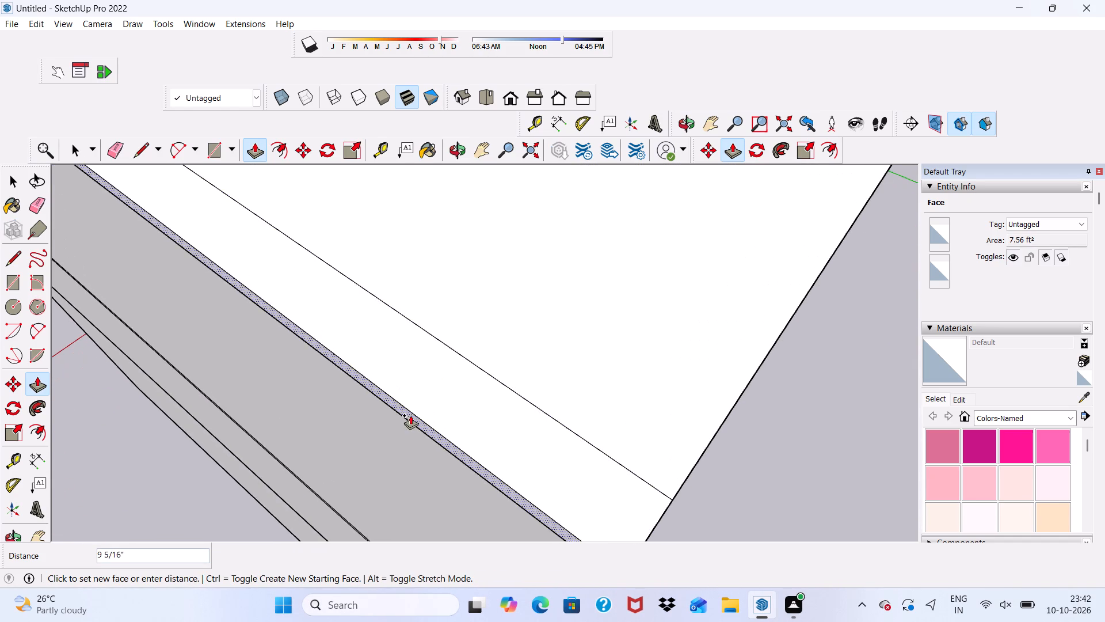
middle_drag(410, 415, 561, 244)
scroll(545, 365, down, 4)
scroll(545, 440, down, 2)
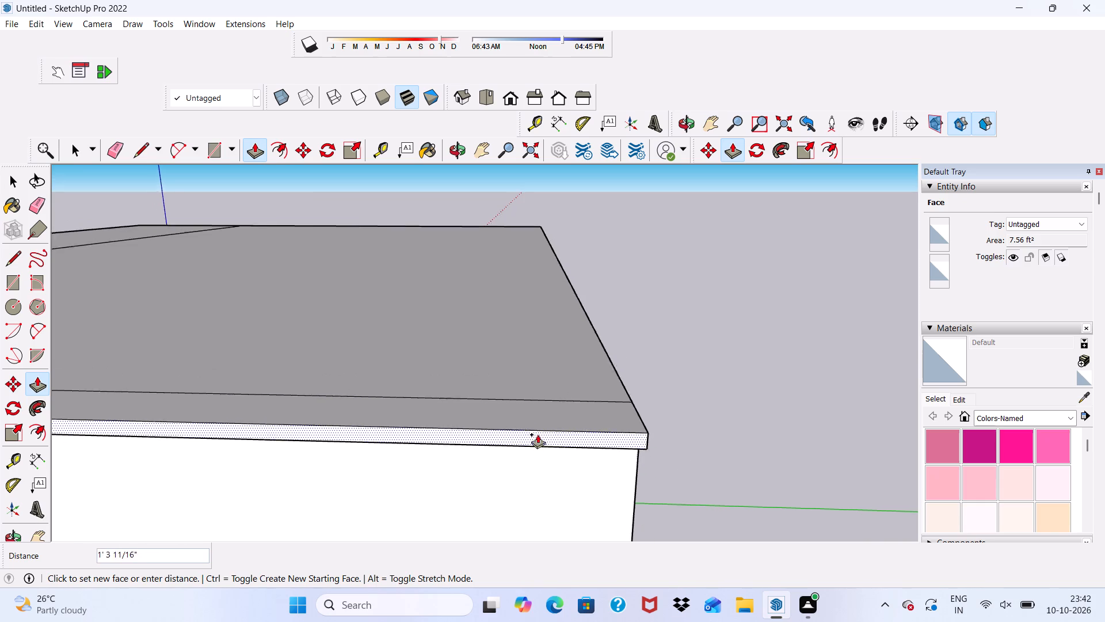
scroll(538, 434, down, 2)
middle_drag(538, 427, 552, 333)
click(620, 452)
Push/Pull the right edge face of the front bay's roof section outward 9", flush with the rear section's side.
scroll(583, 355, down, 8)
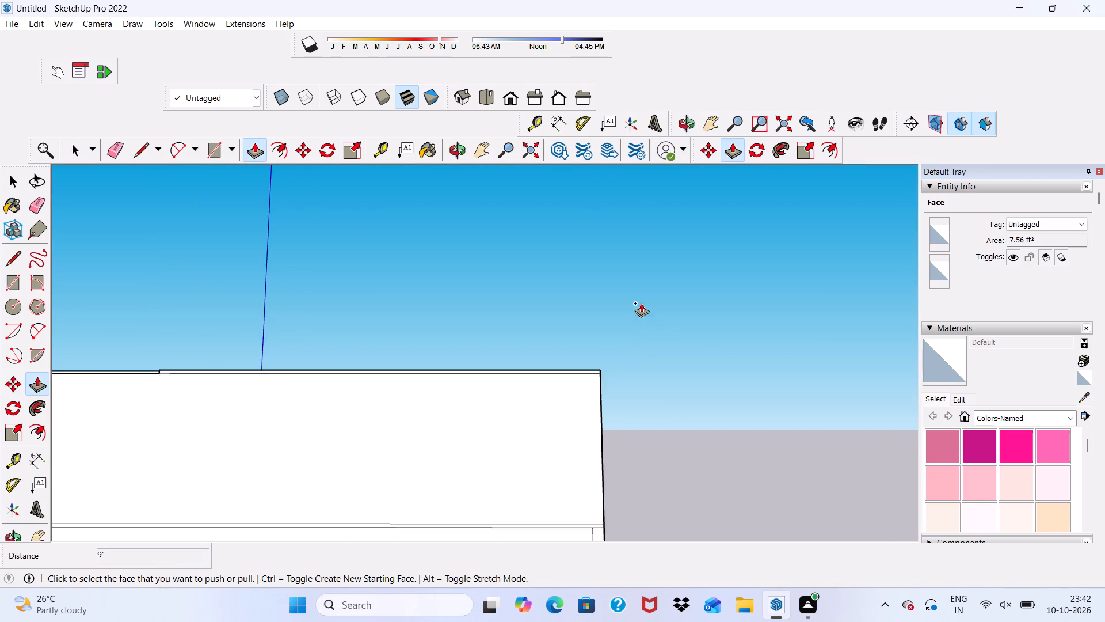
scroll(641, 303, down, 4)
scroll(396, 358, up, 5)
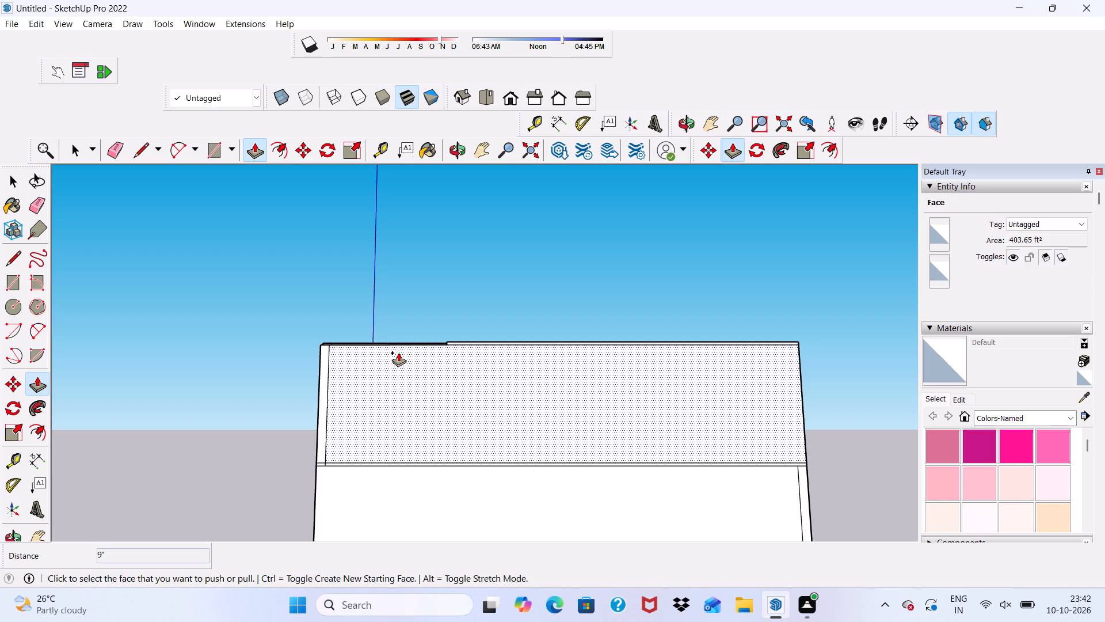
scroll(407, 350, up, 4)
middle_drag(416, 346, 464, 461)
scroll(405, 370, up, 10)
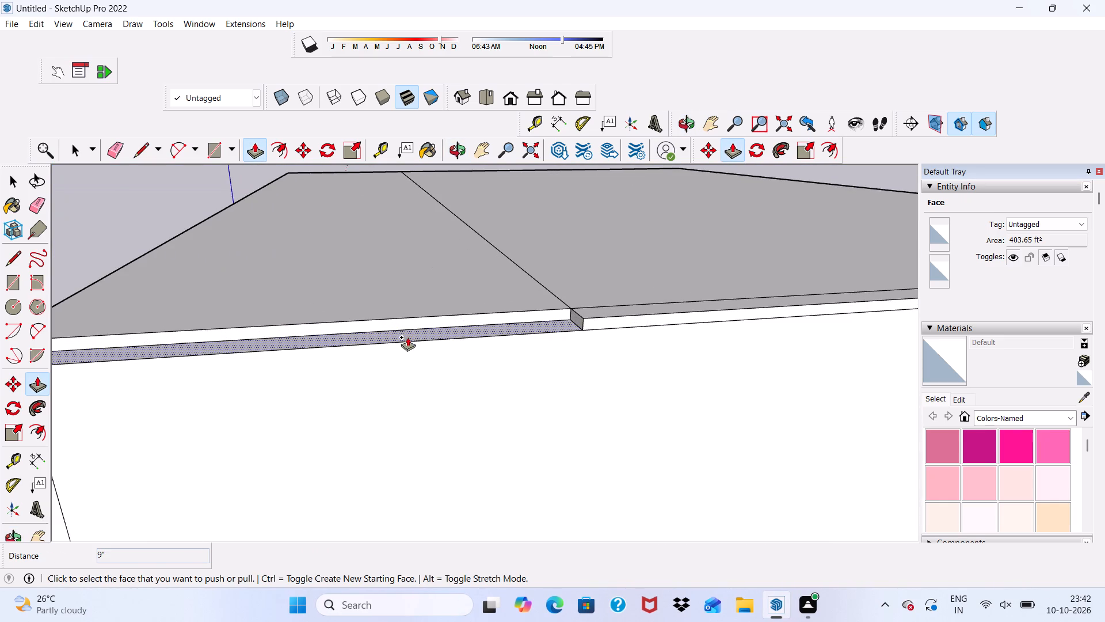
click(419, 323)
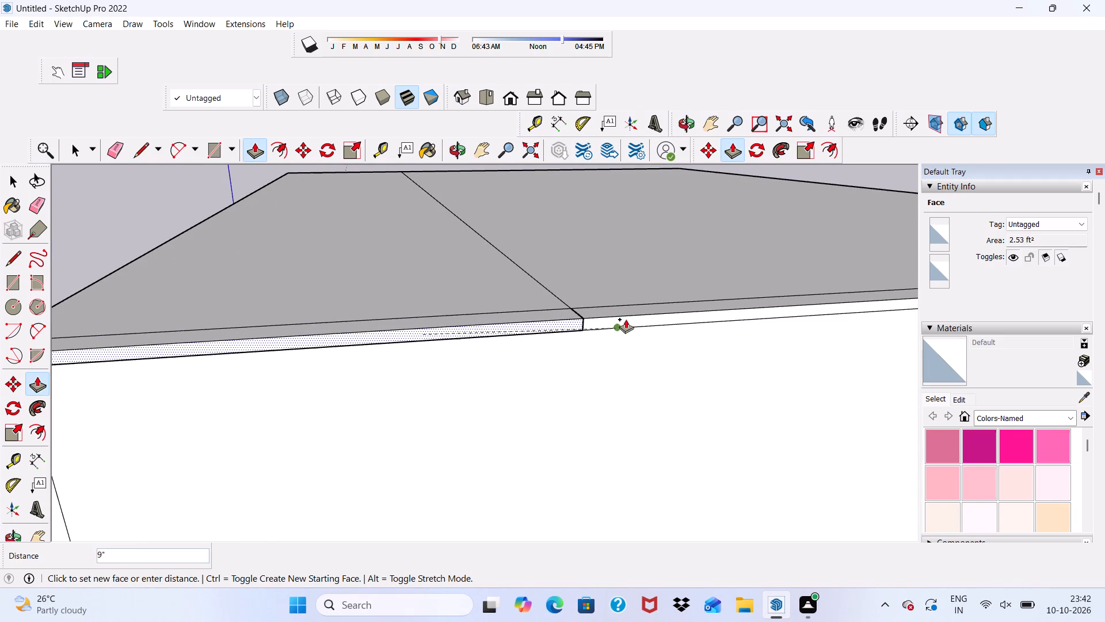
click(635, 313)
Push/Pull the small slab end face at the front-right corner 9" to fill the notch above the wall end.
scroll(649, 323, down, 11)
scroll(289, 337, up, 5)
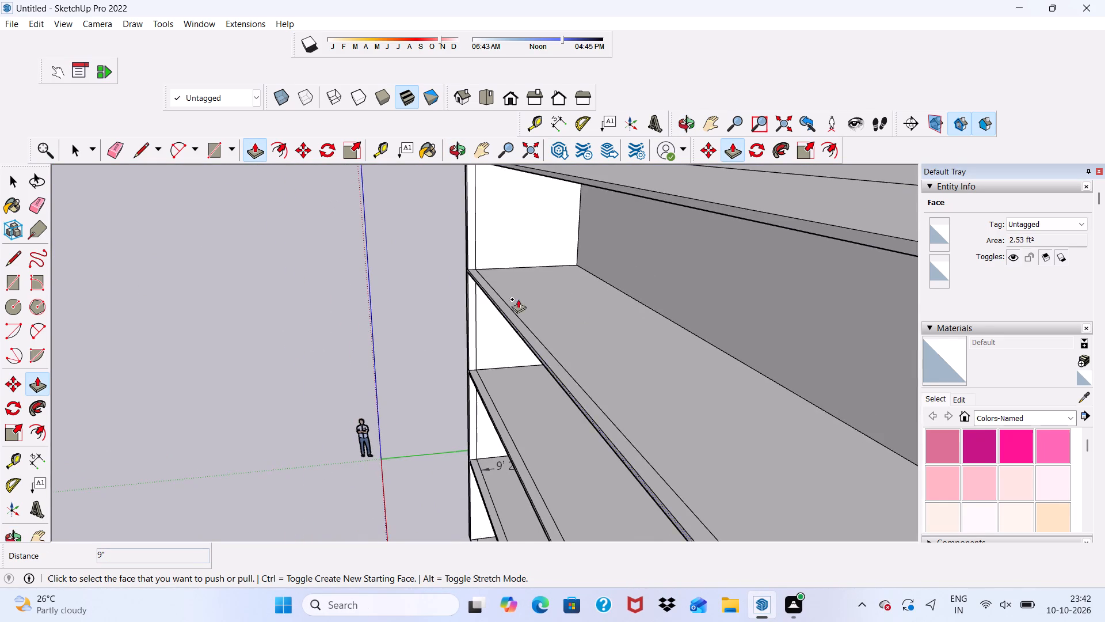
scroll(376, 306, down, 7)
scroll(517, 312, up, 13)
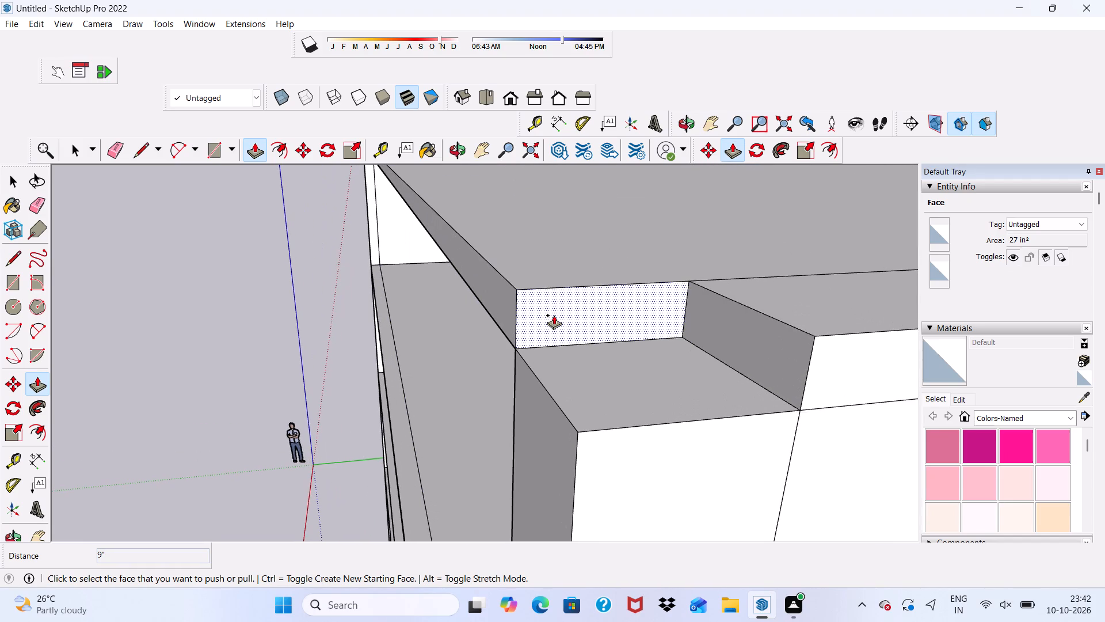
click(554, 315)
scroll(551, 320, down, 5)
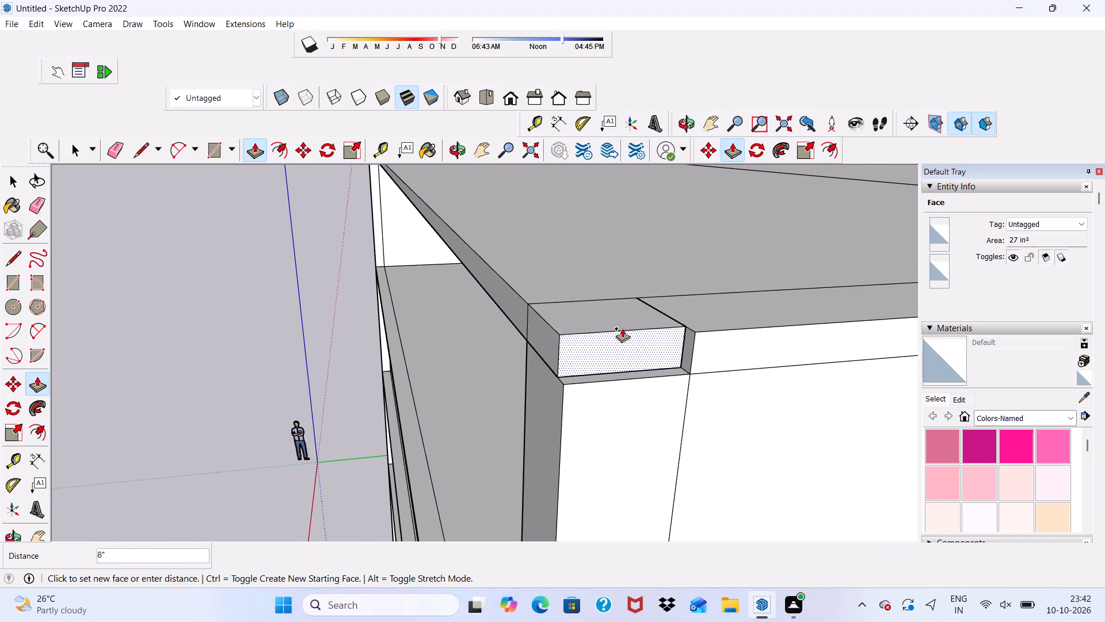
scroll(685, 325, down, 4)
middle_drag(727, 320, 562, 302)
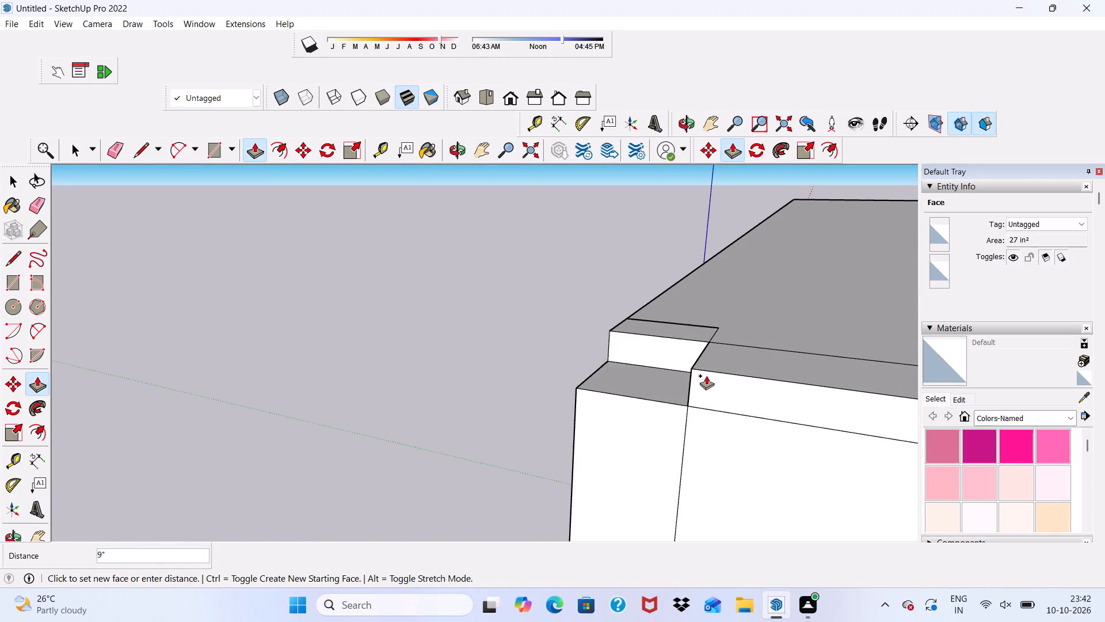
click(711, 382)
Push/Pull the left edge face of the rear roof section outward 9" over the left side wall.
scroll(620, 335, down, 5)
scroll(504, 336, down, 6)
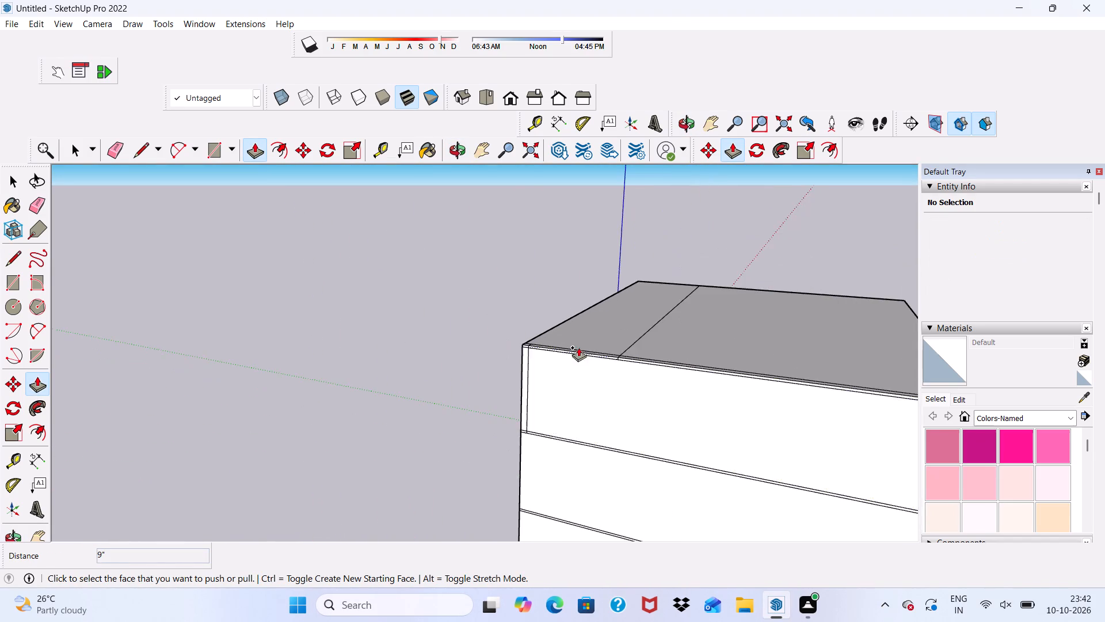
scroll(578, 347, down, 5)
scroll(763, 366, up, 4)
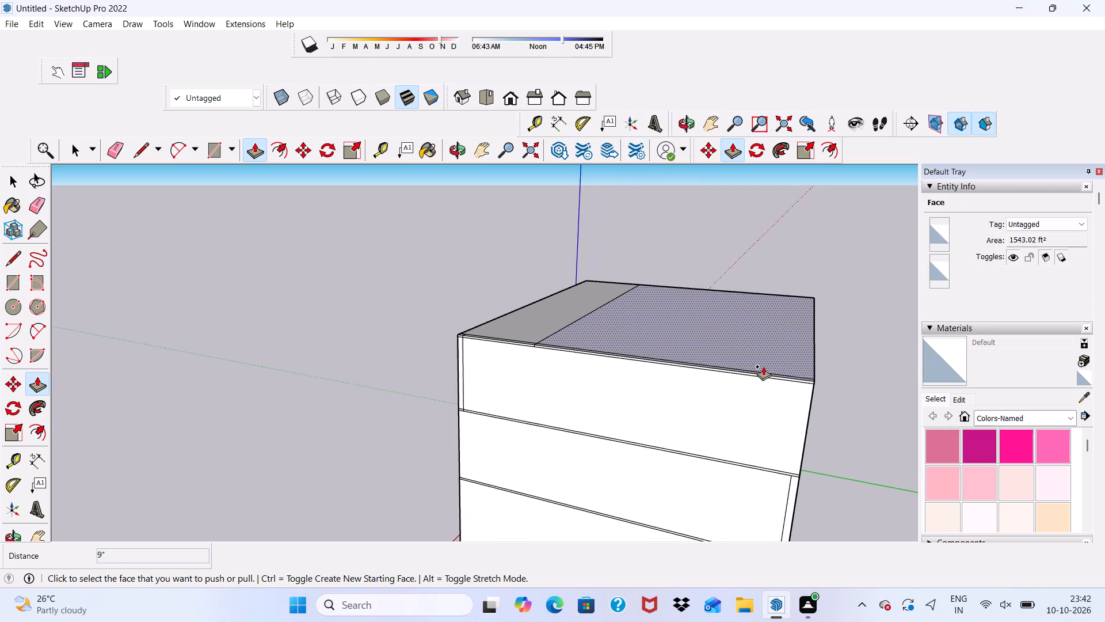
scroll(694, 367, up, 3)
scroll(495, 394, down, 4)
scroll(657, 372, down, 2)
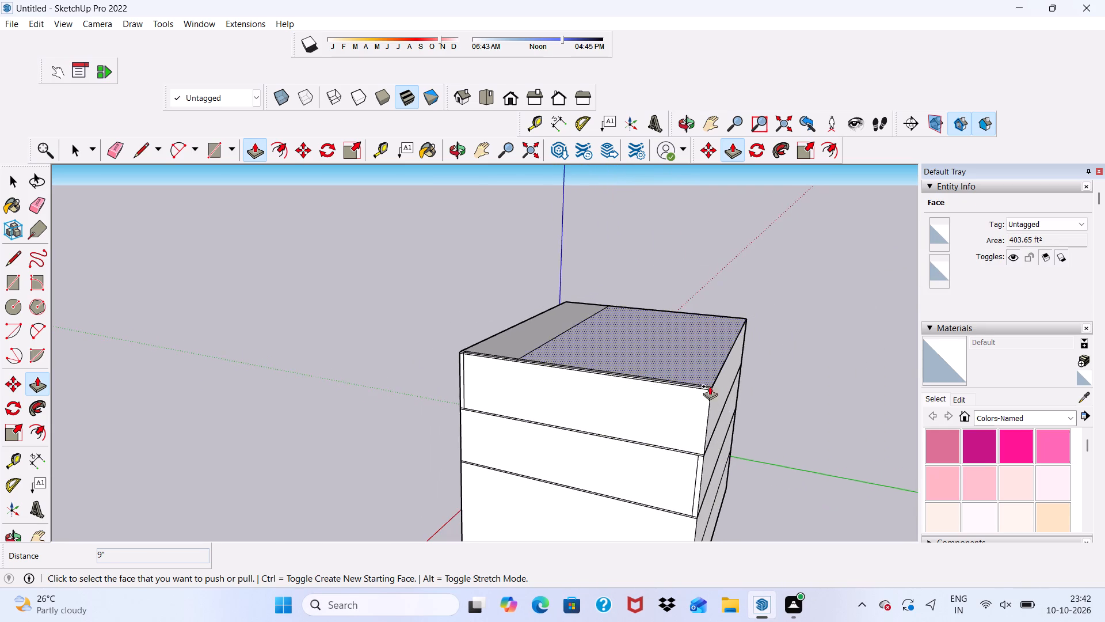
middle_drag(745, 389, 349, 394)
scroll(559, 447, up, 11)
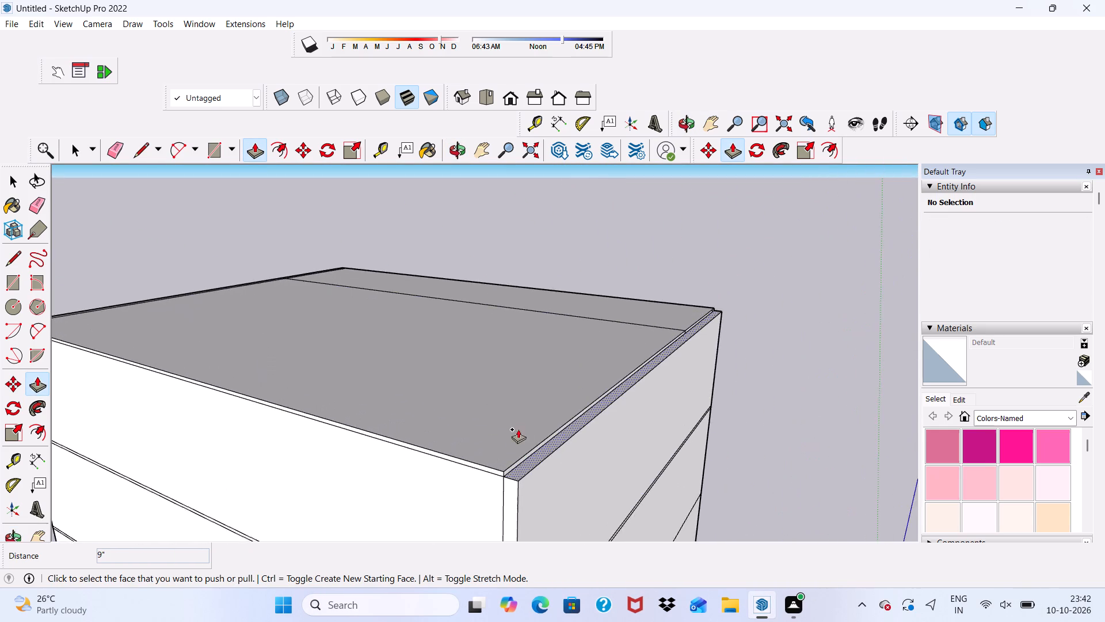
scroll(518, 429, up, 4)
scroll(519, 443, down, 1)
scroll(522, 465, up, 1)
scroll(509, 437, down, 4)
scroll(517, 463, up, 5)
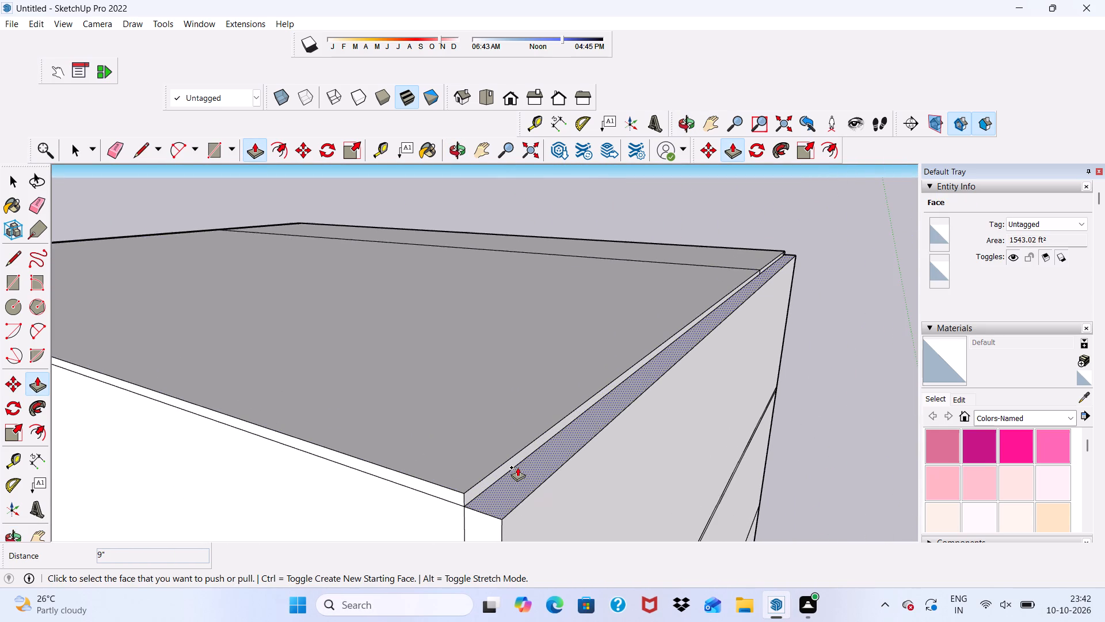
scroll(515, 469, up, 5)
click(508, 458)
scroll(478, 445, down, 2)
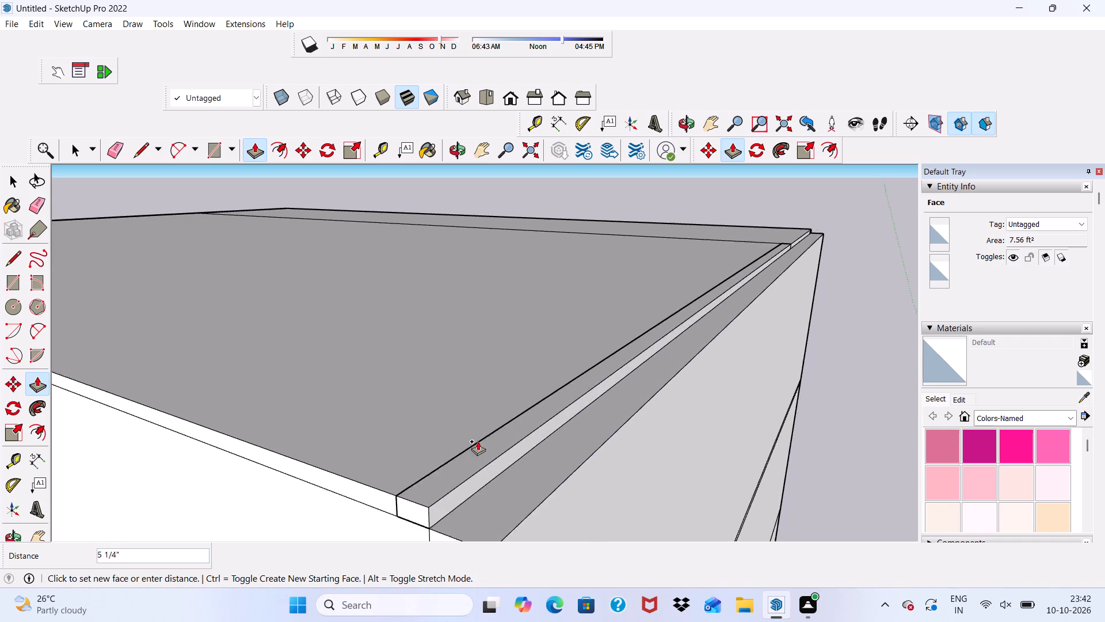
scroll(478, 441, down, 3)
scroll(488, 368, down, 4)
scroll(474, 484, up, 3)
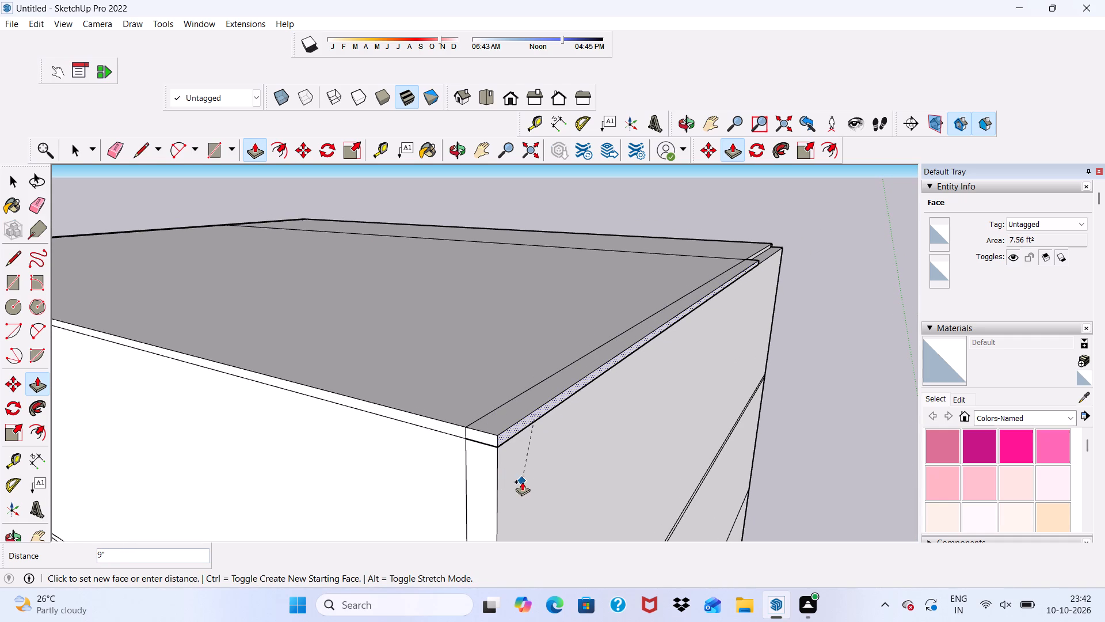
click(502, 485)
Push/Pull the left edge face of the front bay's roof section outward 9", flush with the rear section's side.
scroll(500, 460, down, 3)
middle_drag(555, 458, 288, 400)
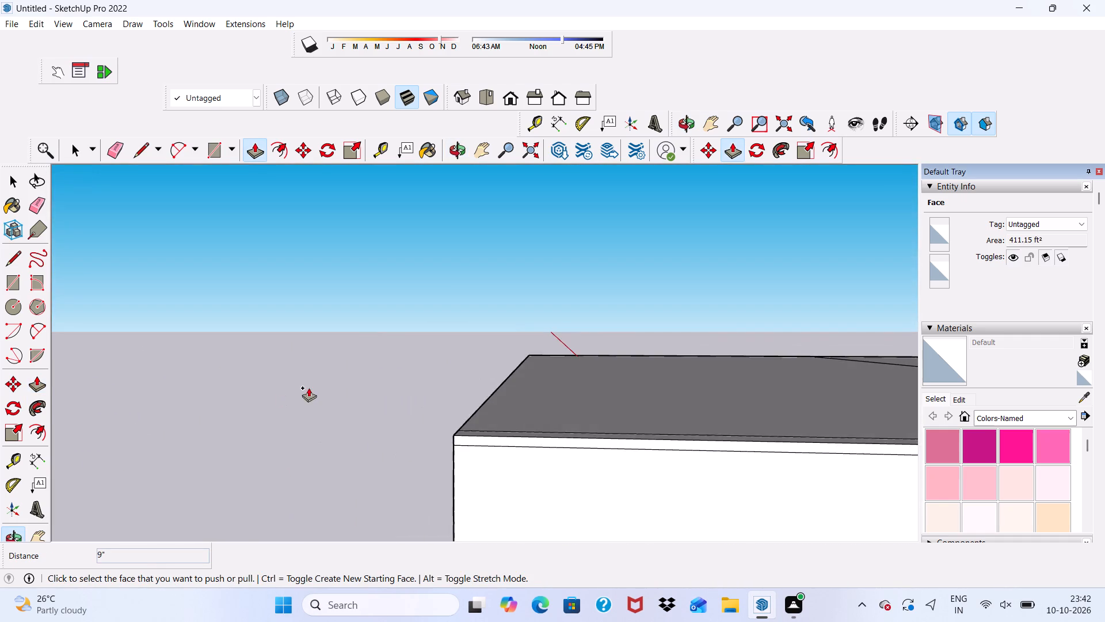
scroll(310, 388, down, 8)
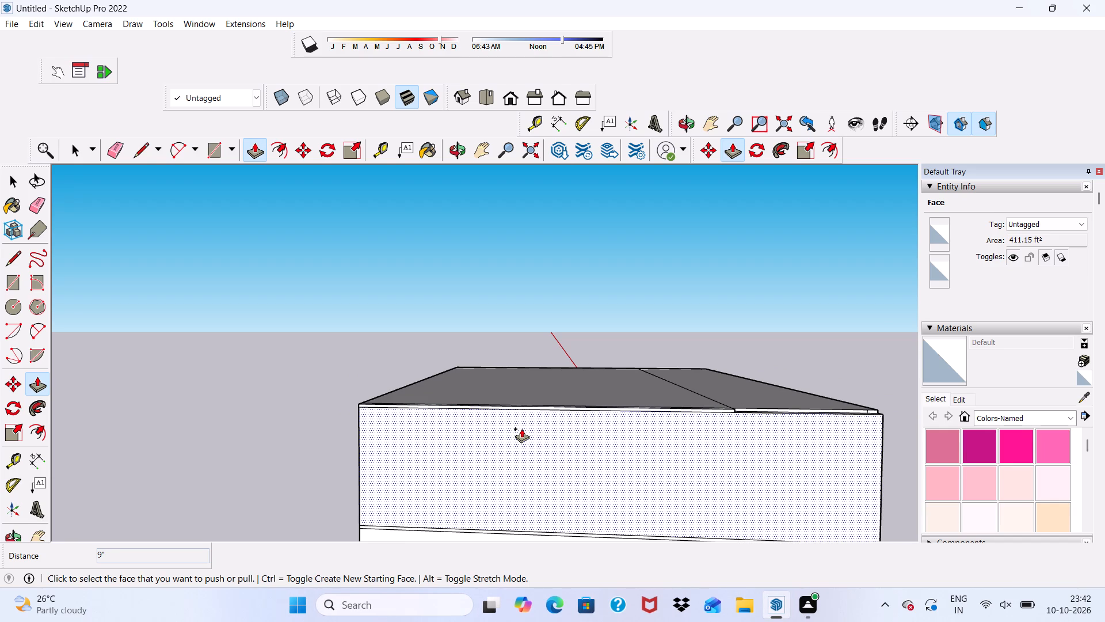
scroll(598, 366, up, 5)
scroll(481, 385, down, 5)
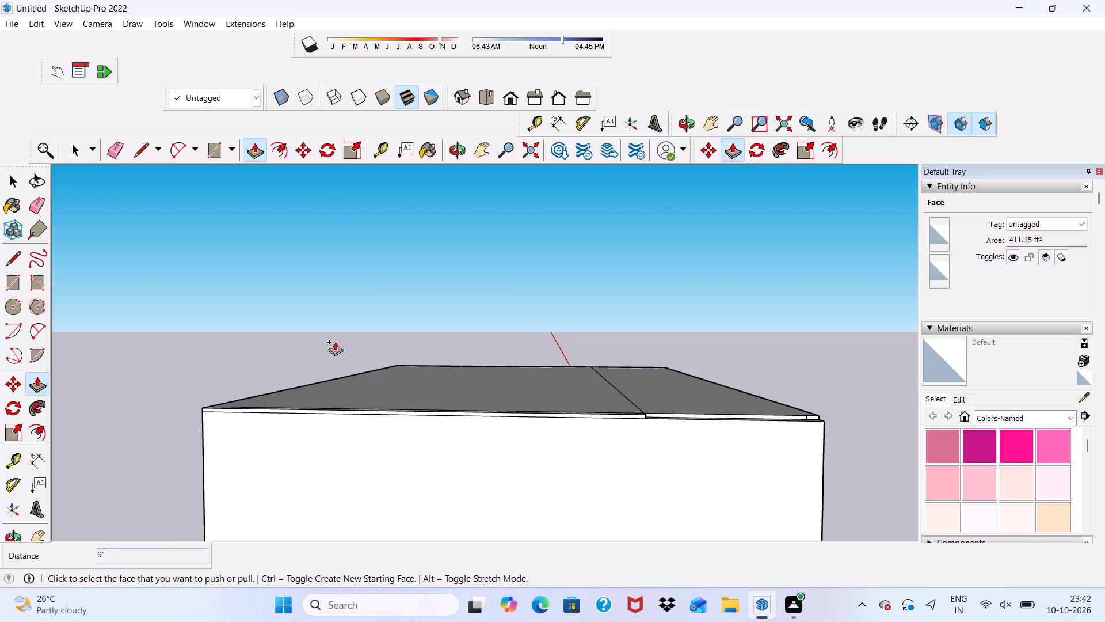
scroll(590, 428, up, 6)
scroll(760, 394, up, 10)
click(709, 411)
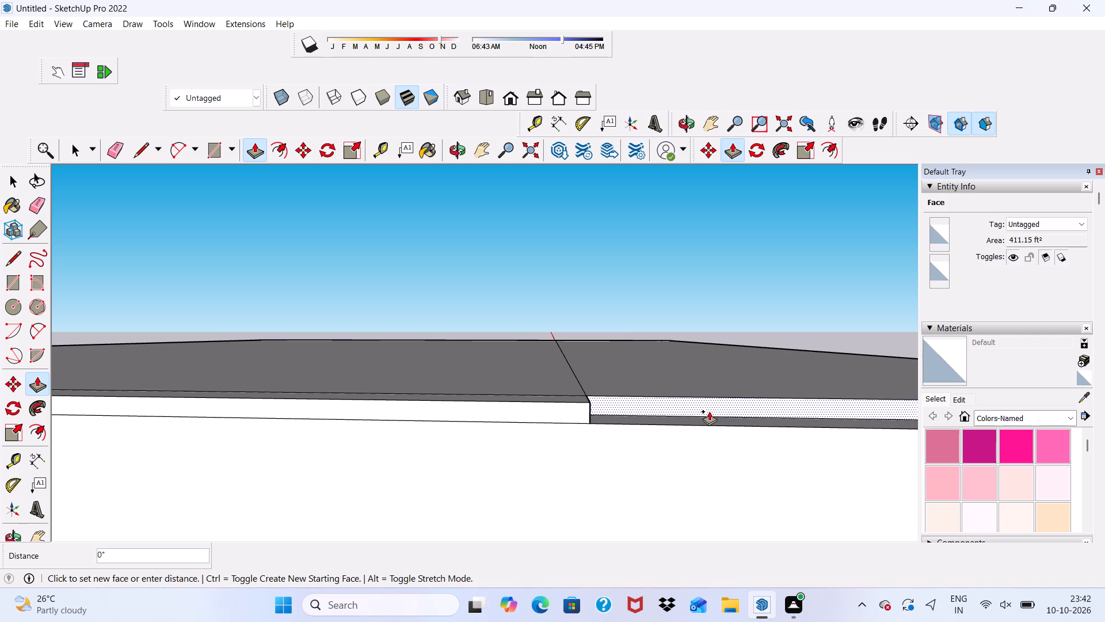
click(516, 426)
Push/Pull the small slab end face at the front-left corner 9" to fill the remaining notch.
scroll(463, 419, down, 12)
middle_drag(619, 351, 476, 403)
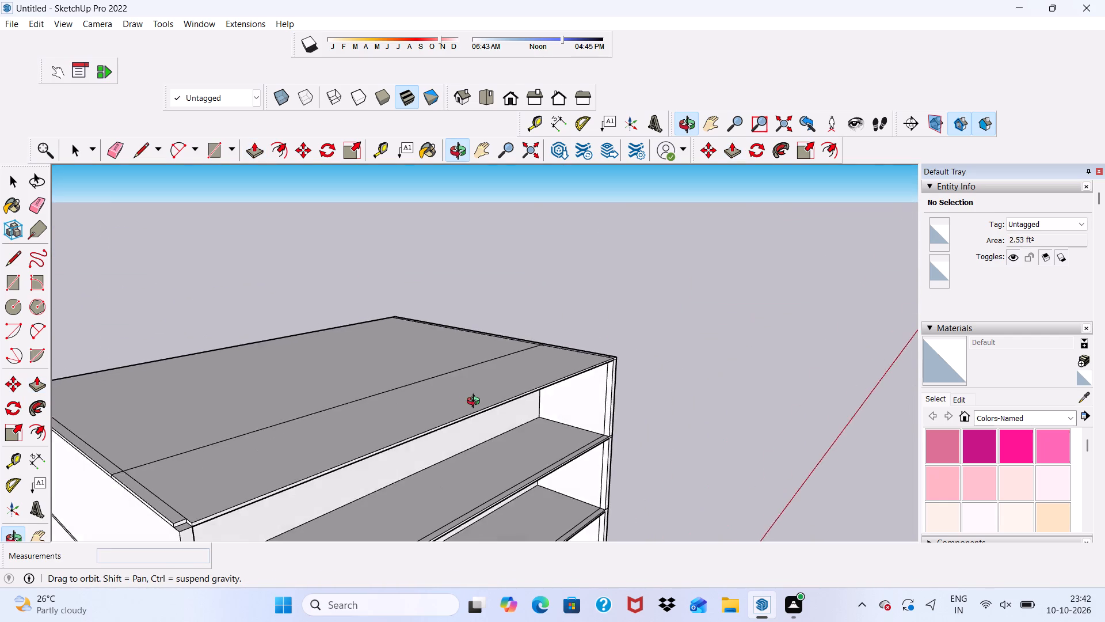
middle_drag(476, 403, 529, 371)
scroll(278, 434, up, 15)
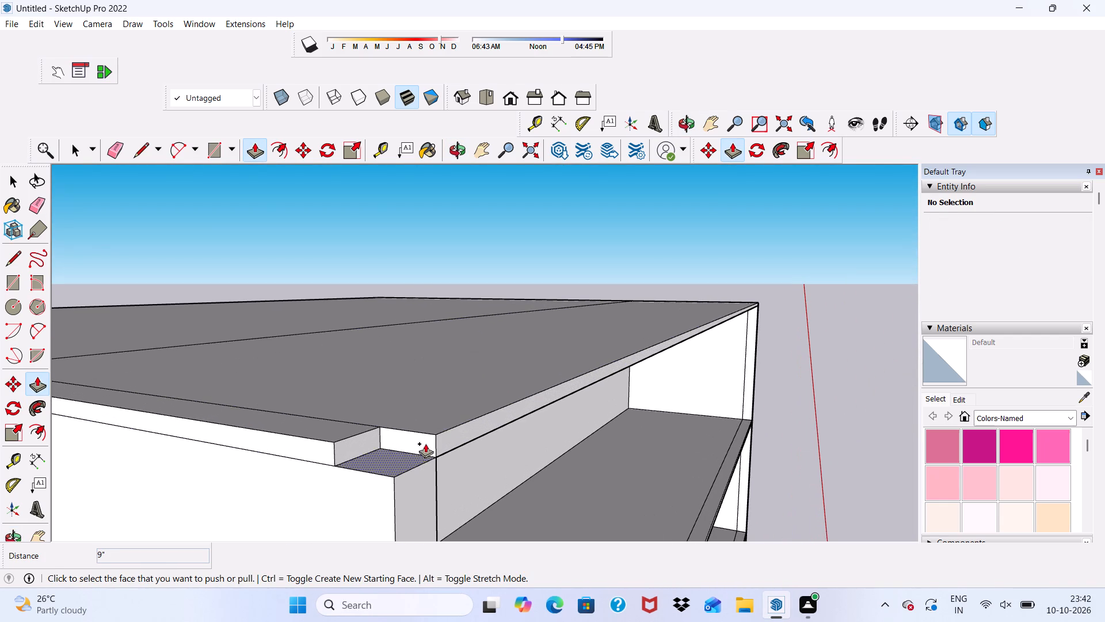
click(425, 443)
click(308, 439)
Erase the two short seam lines crossing the roof strip above the left side wall.
scroll(315, 441, down, 6)
middle_drag(459, 423, 344, 437)
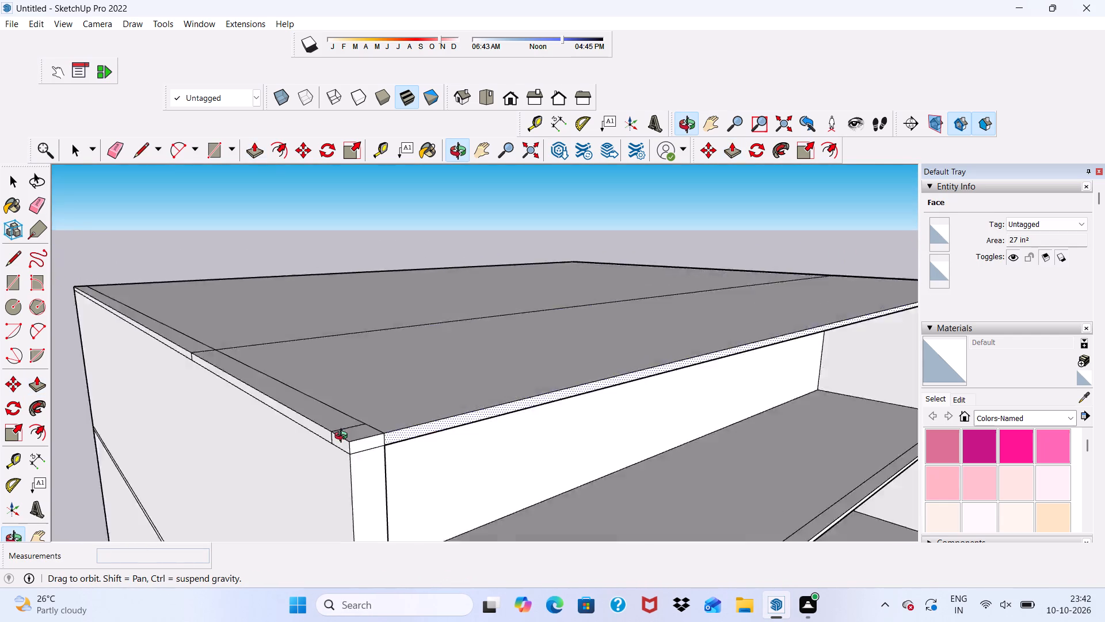
middle_drag(344, 437, 242, 414)
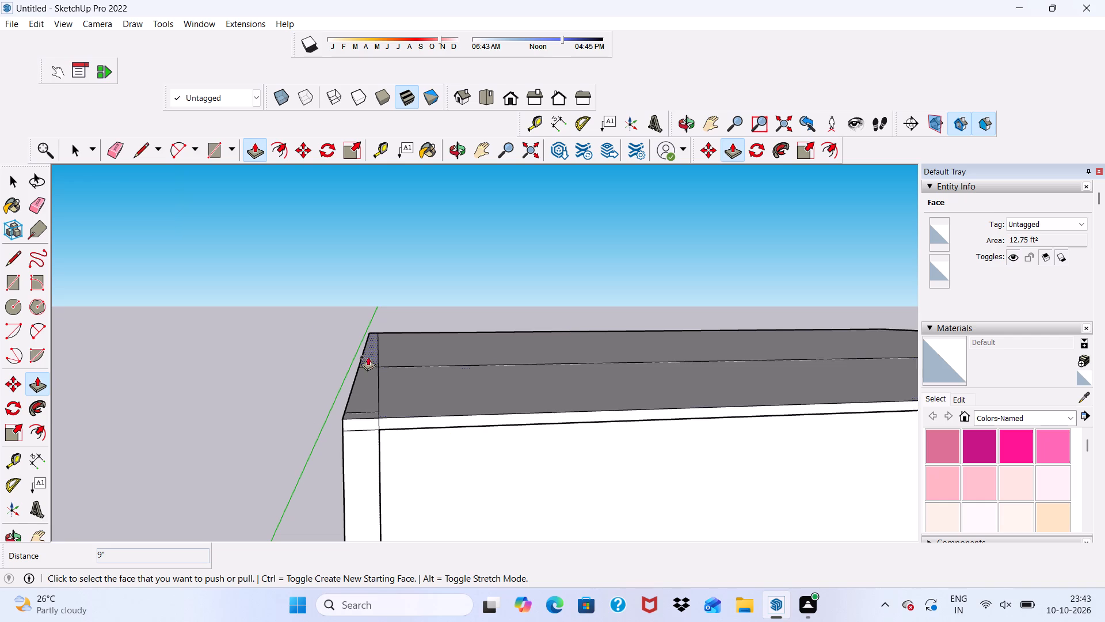
click(112, 149)
scroll(553, 393, up, 4)
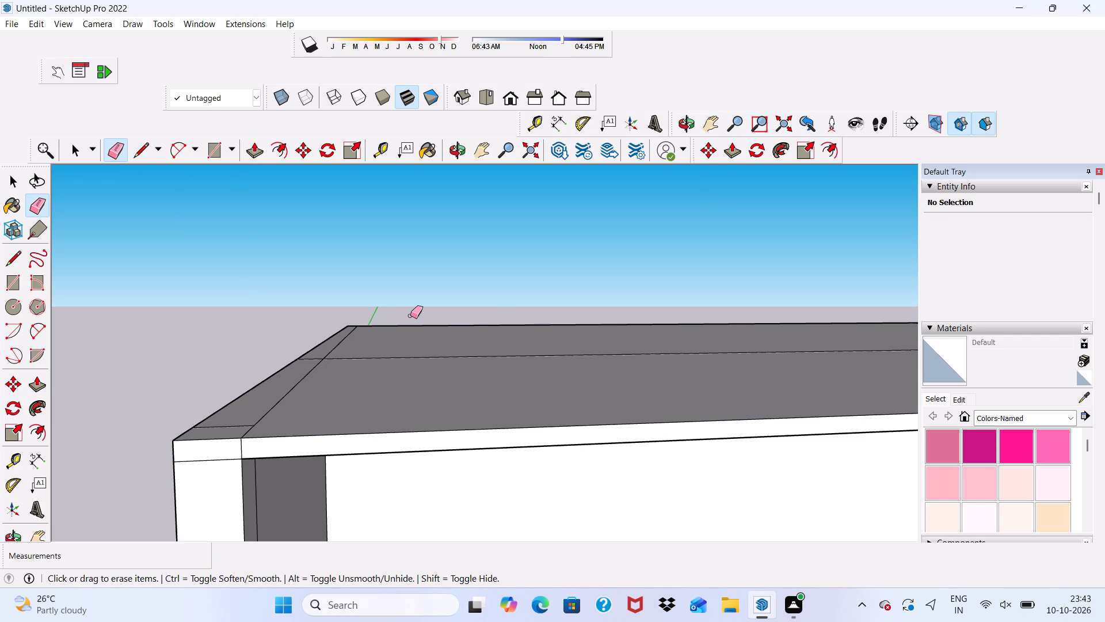
scroll(400, 345, down, 7)
middle_drag(370, 389, 379, 465)
scroll(379, 467, up, 4)
scroll(362, 418, up, 1)
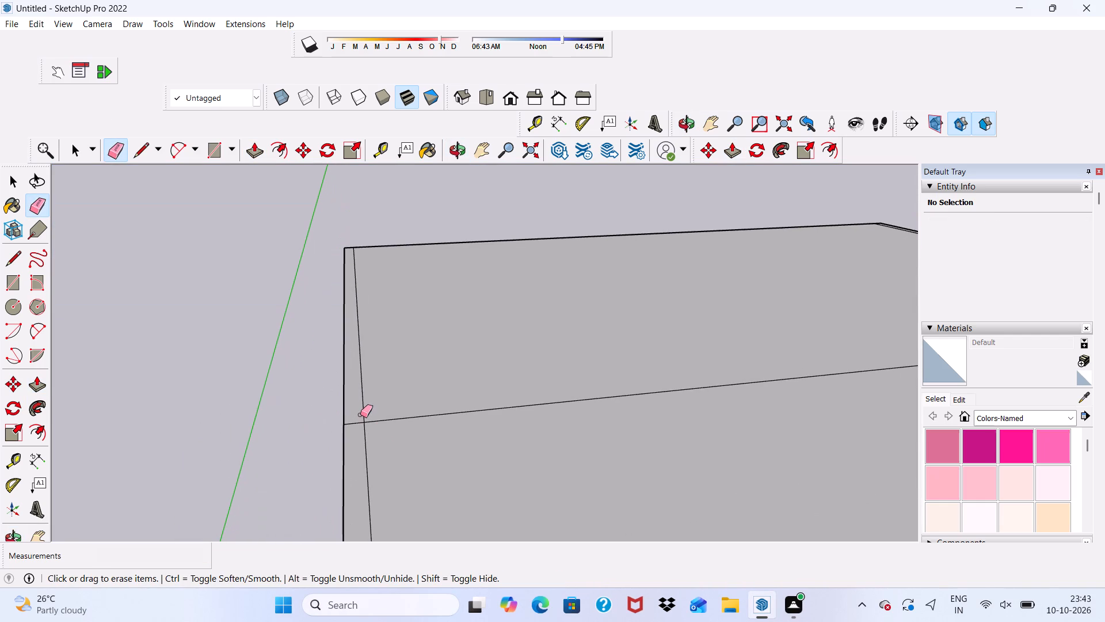
click(356, 423)
scroll(343, 402, down, 8)
scroll(384, 505, up, 4)
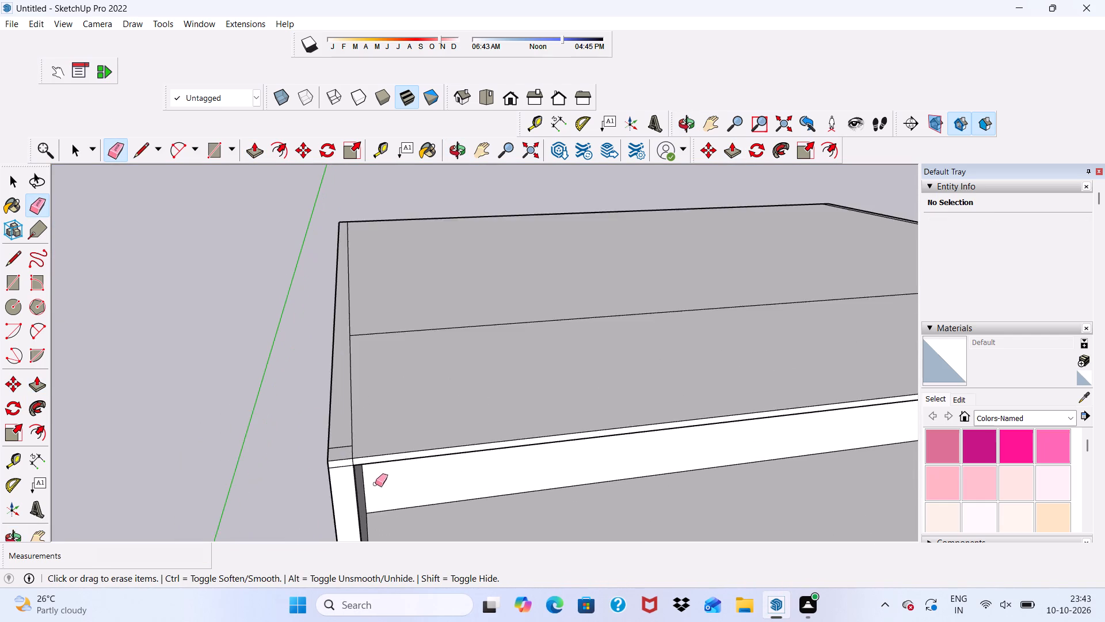
scroll(375, 484, up, 6)
drag(324, 418, 324, 427)
scroll(318, 430, down, 11)
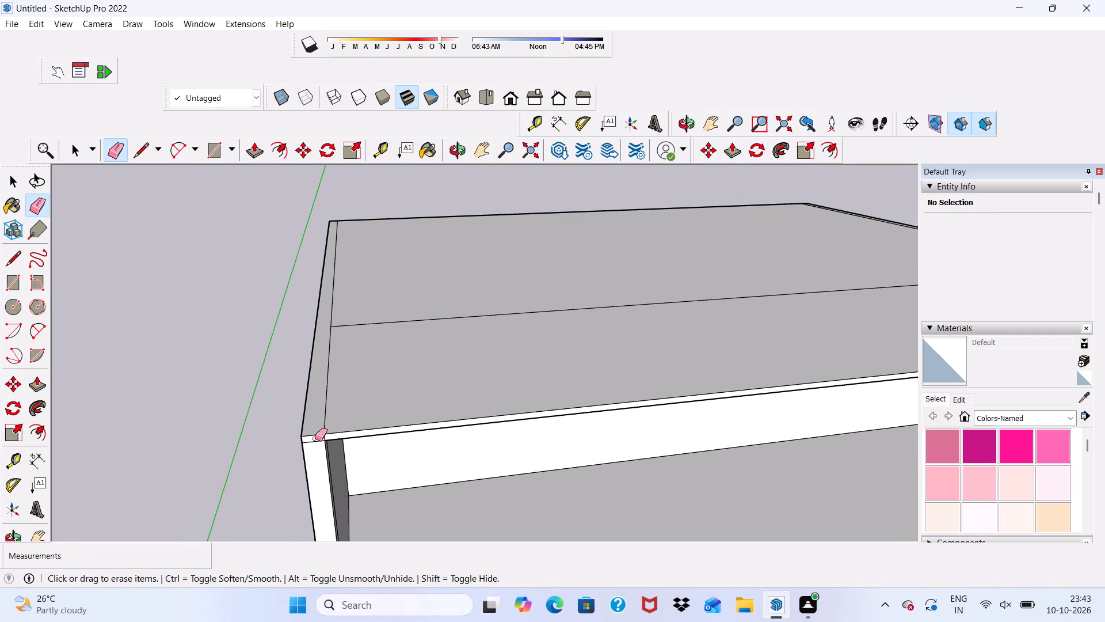
Erase the two short seam lines crossing the roof strip above the right side wall.
scroll(478, 372, down, 10)
scroll(705, 367, up, 6)
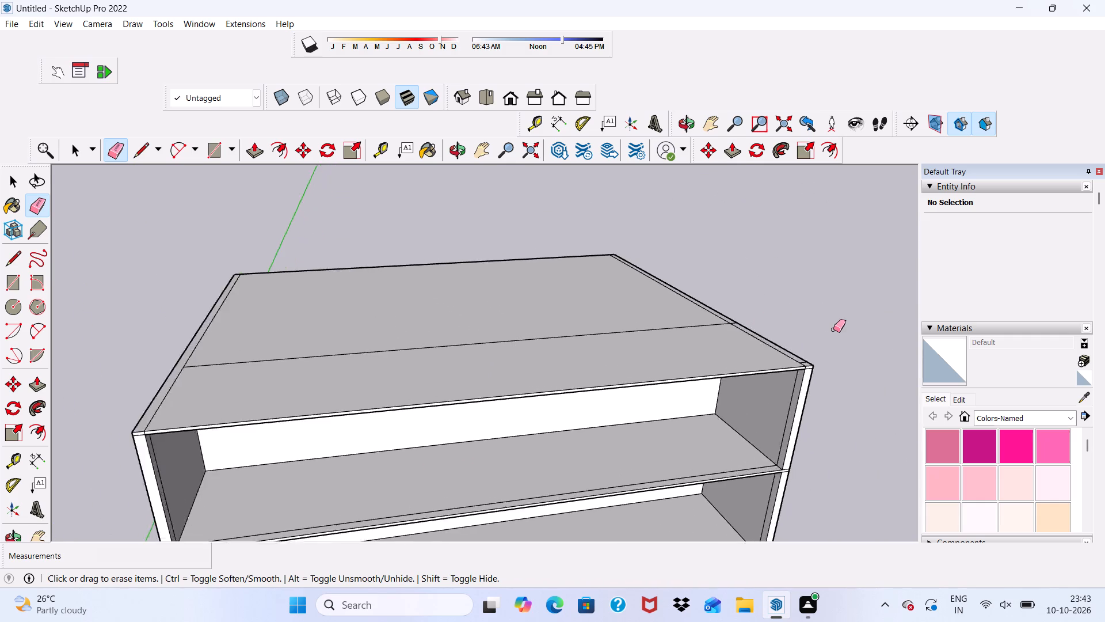
scroll(833, 329, up, 11)
drag(788, 374, 795, 388)
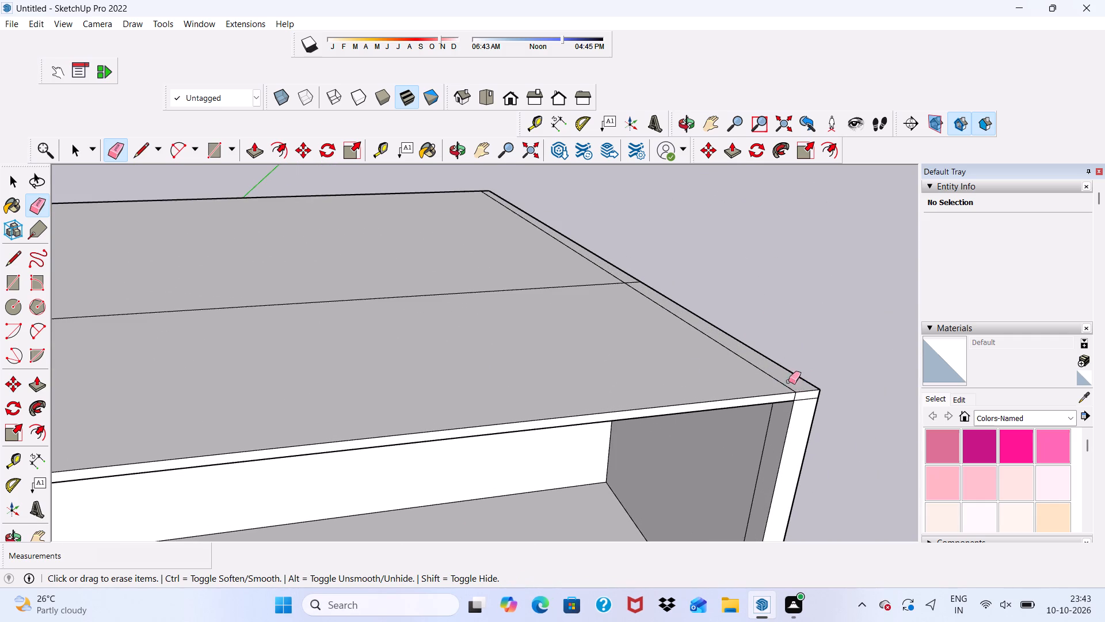
scroll(712, 370, down, 5)
scroll(639, 299, up, 7)
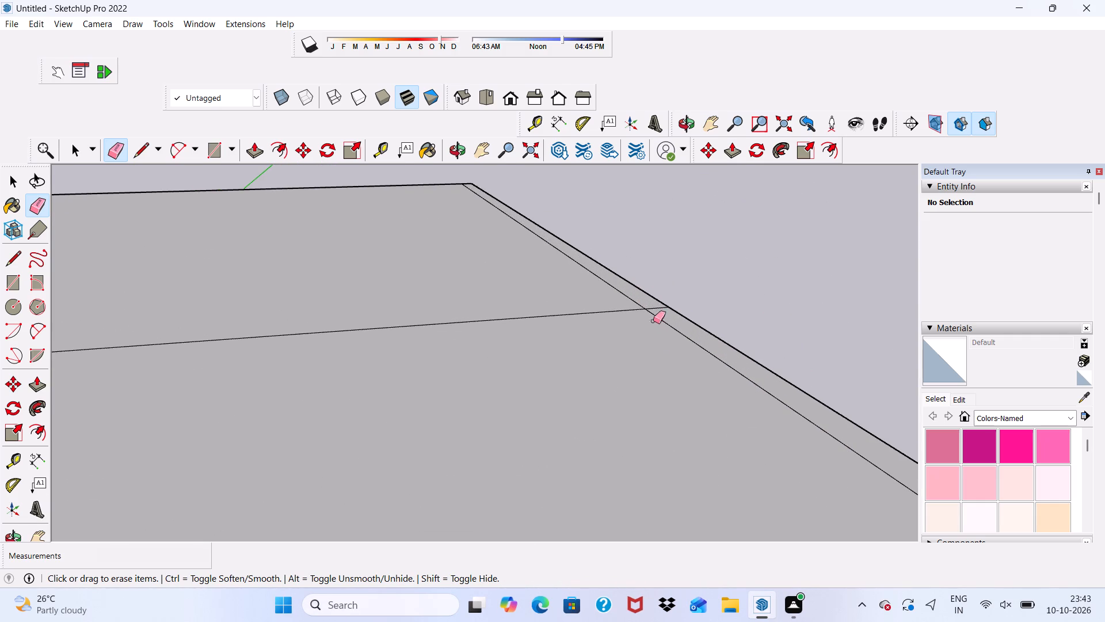
drag(650, 304, 658, 312)
Erase the long inner lines along the left and right side strips of the rear roof section.
scroll(508, 271, down, 3)
scroll(489, 204, up, 1)
scroll(489, 206, down, 7)
middle_drag(401, 277, 402, 416)
scroll(357, 333, down, 5)
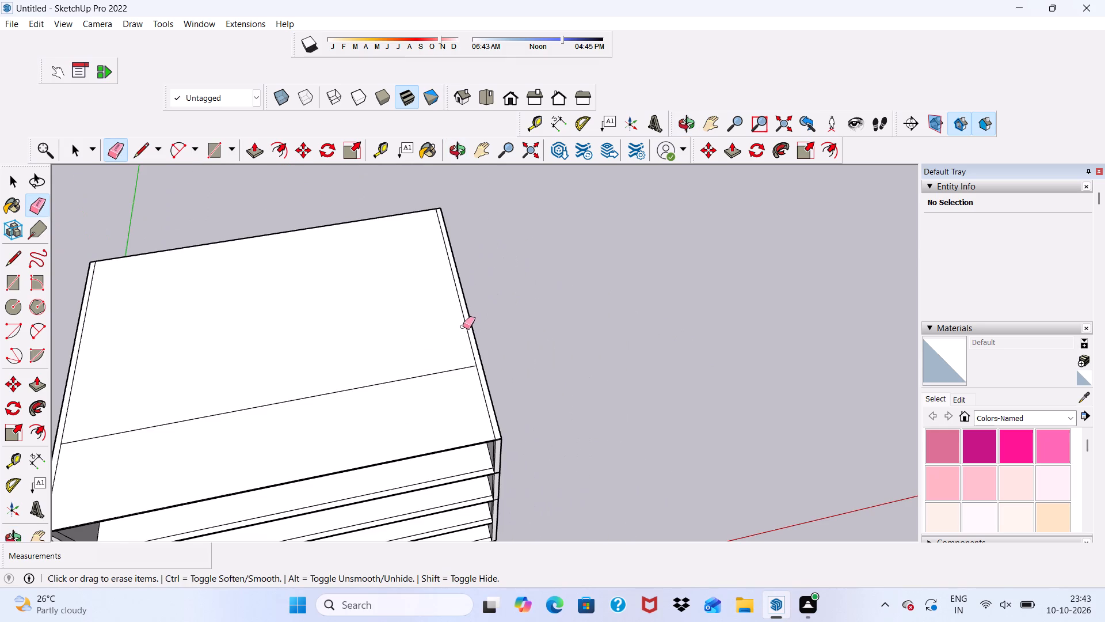
scroll(101, 380, up, 8)
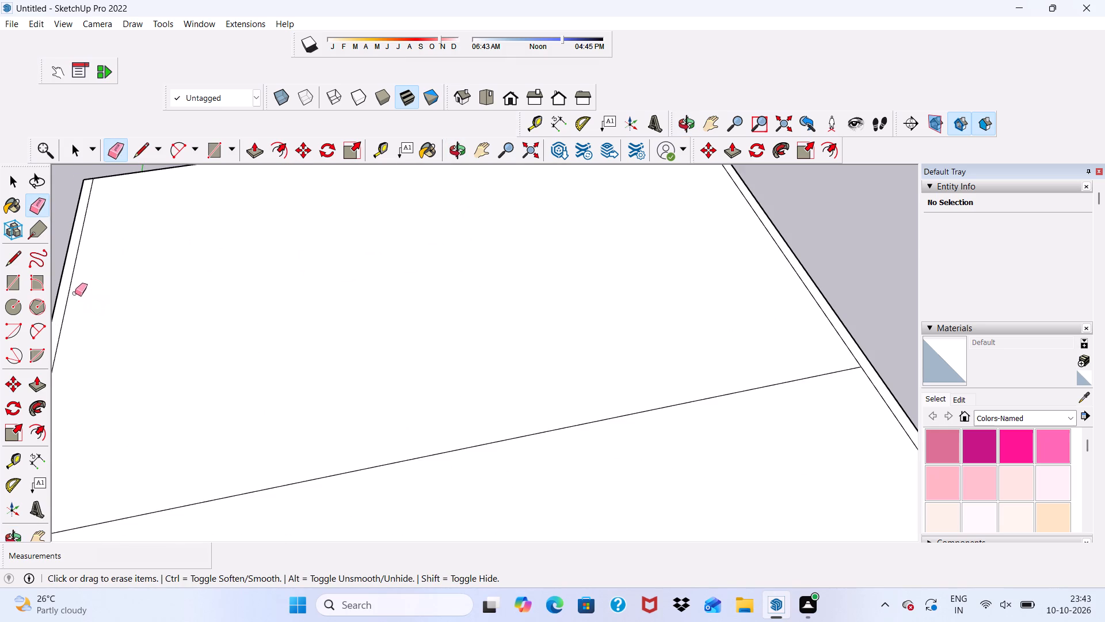
click(68, 294)
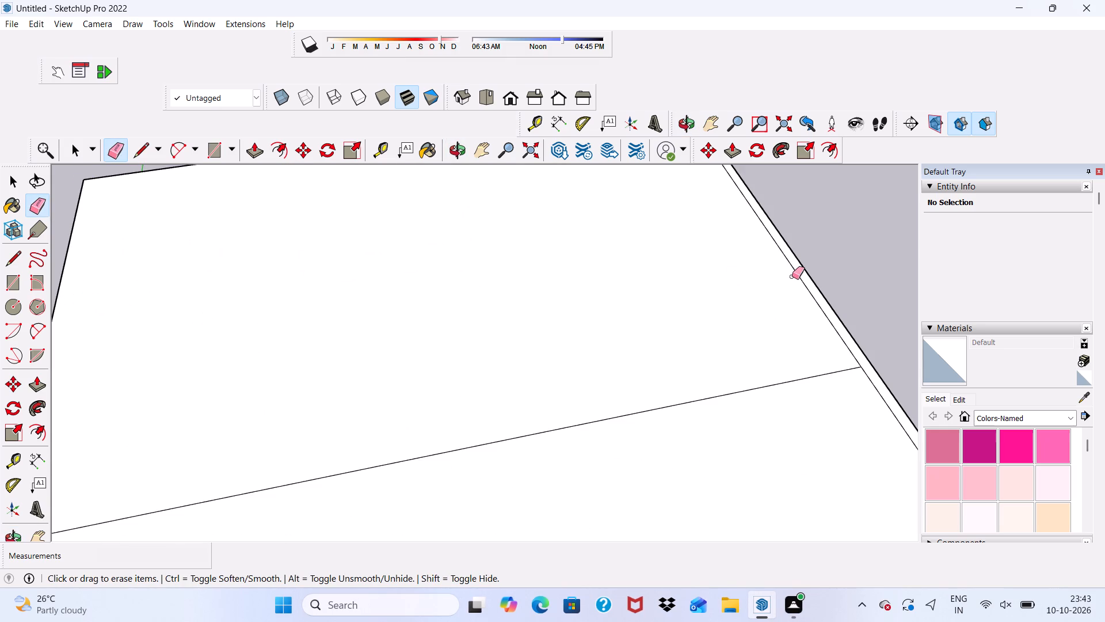
click(818, 305)
Offset the rear roof section's face 9" inward to outline the upper walls.
scroll(699, 298, down, 5)
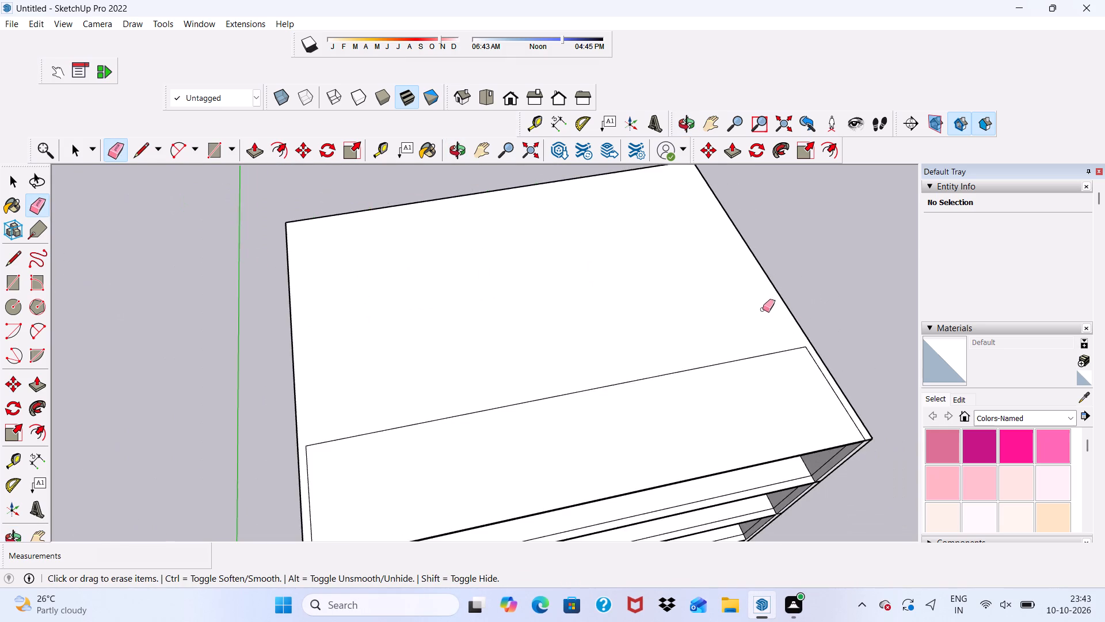
scroll(763, 309, down, 3)
scroll(842, 378, up, 10)
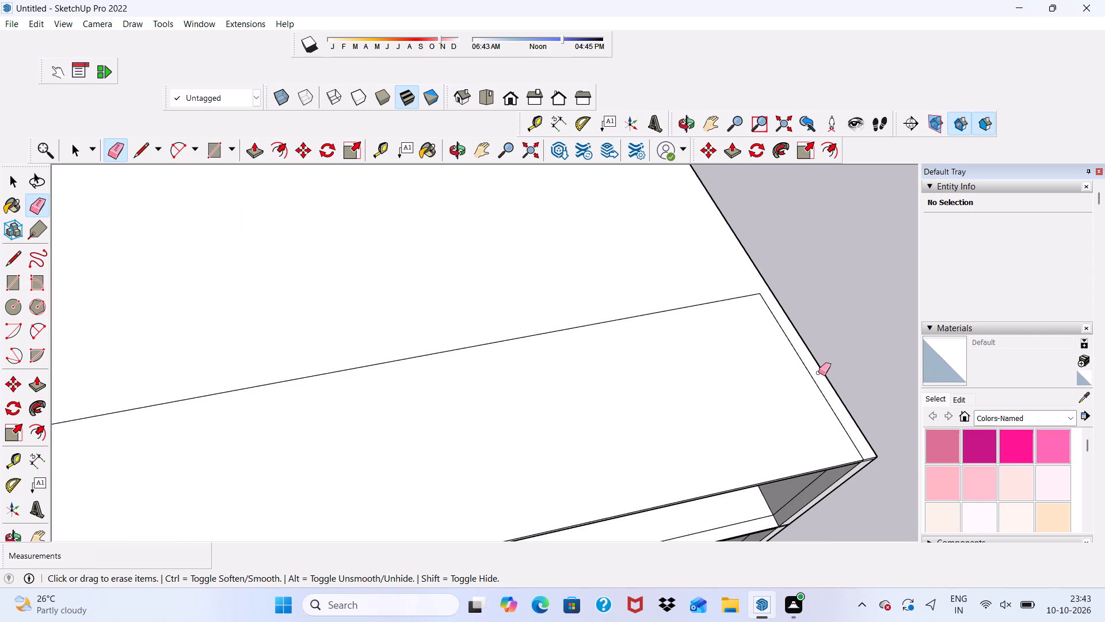
scroll(818, 371, down, 9)
scroll(771, 343, down, 3)
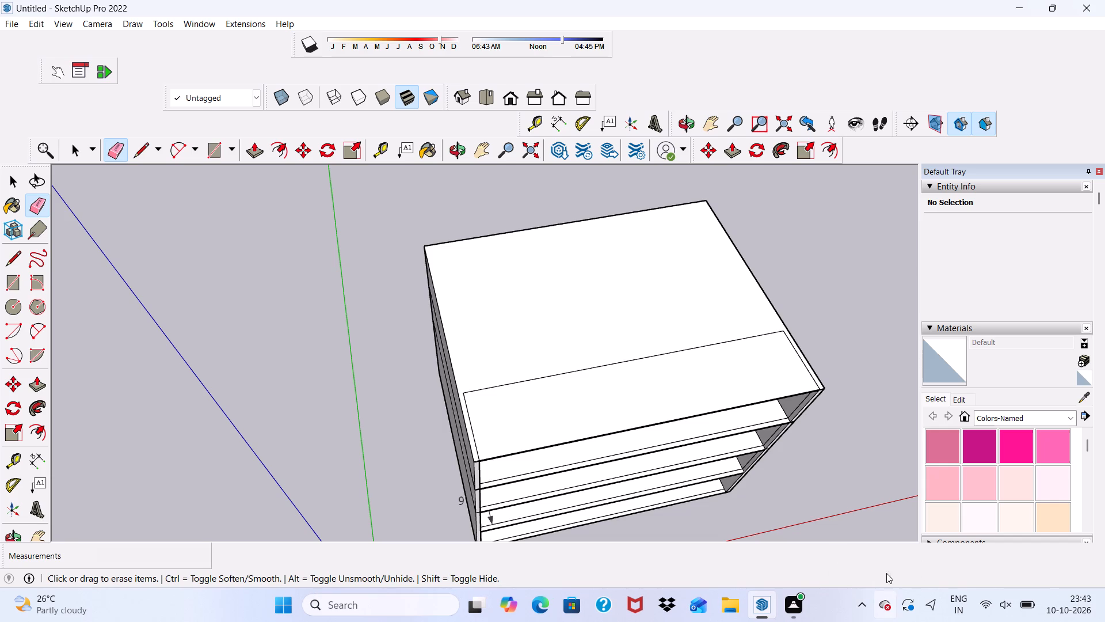
key(space)
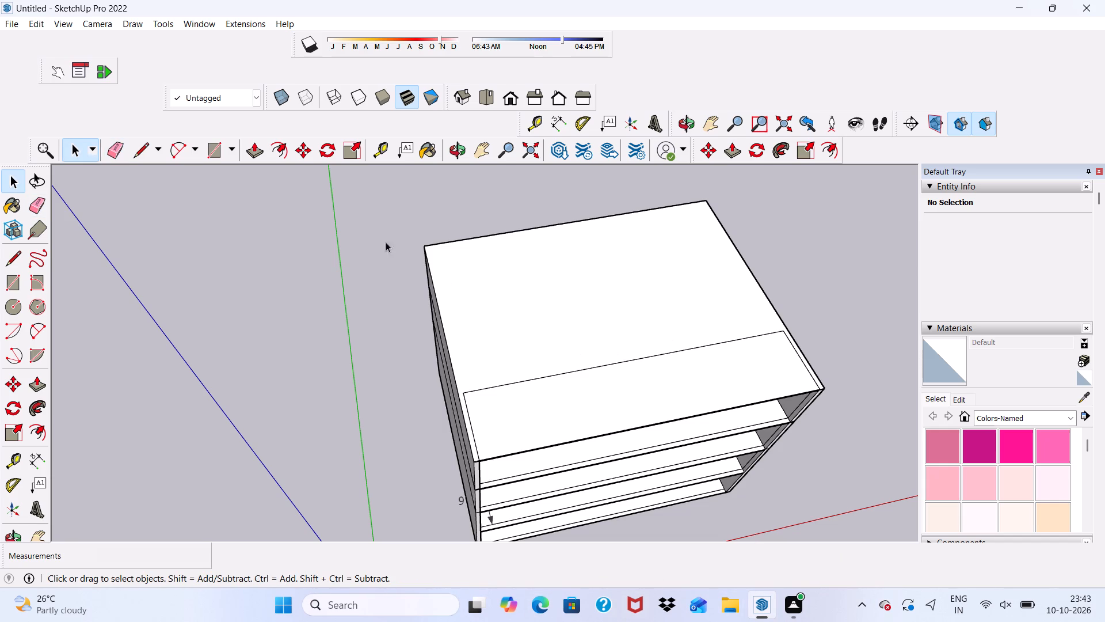
click(275, 146)
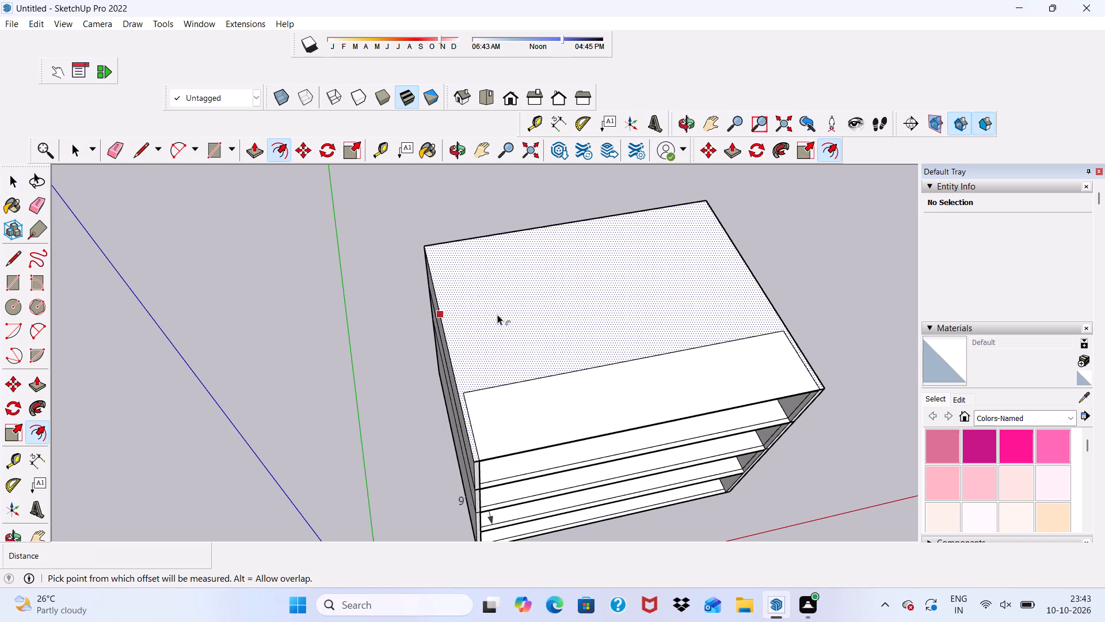
click(499, 316)
text(9")
key(Return)
key(space)
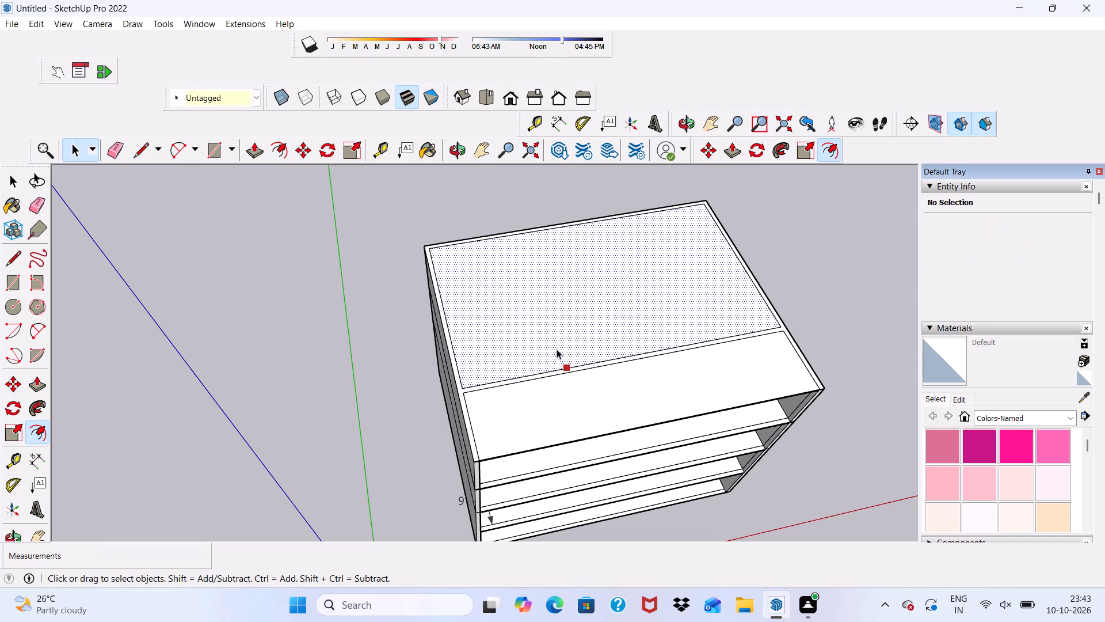
click(809, 249)
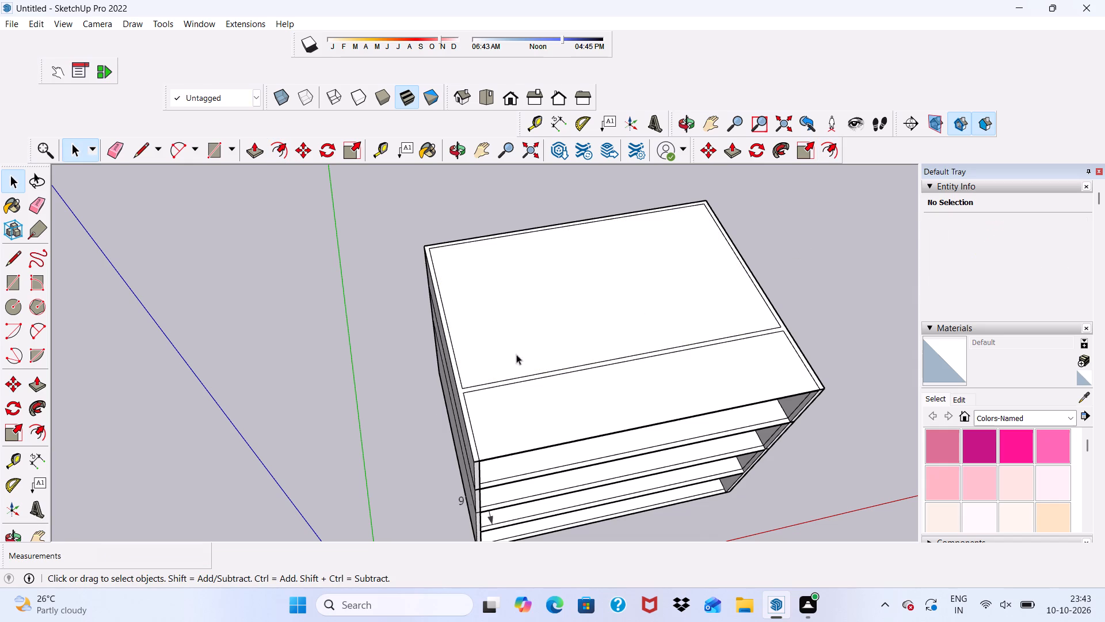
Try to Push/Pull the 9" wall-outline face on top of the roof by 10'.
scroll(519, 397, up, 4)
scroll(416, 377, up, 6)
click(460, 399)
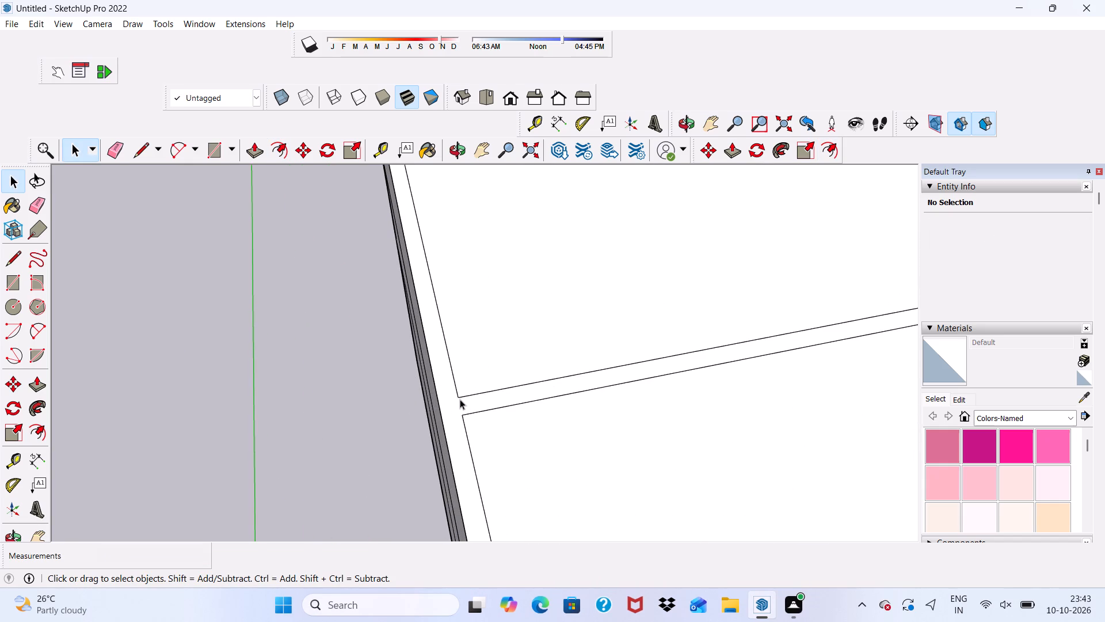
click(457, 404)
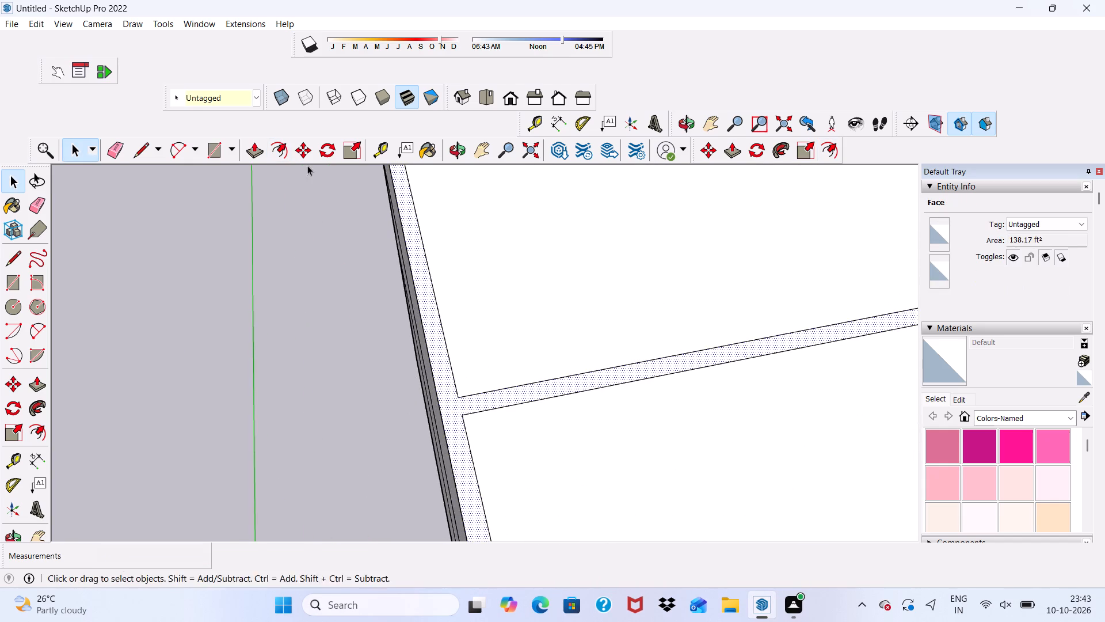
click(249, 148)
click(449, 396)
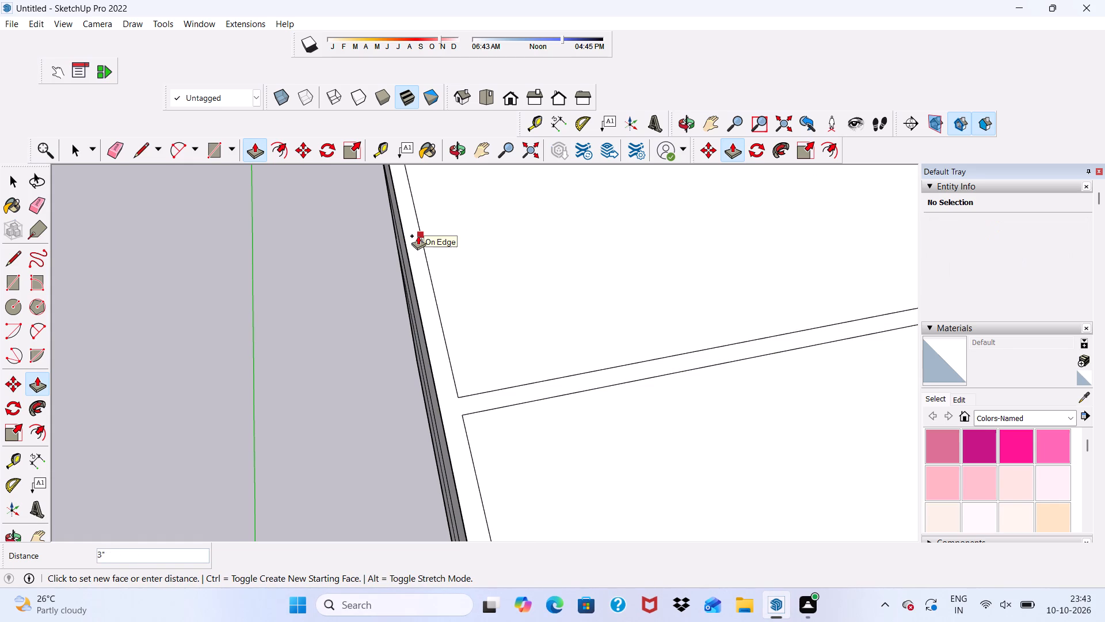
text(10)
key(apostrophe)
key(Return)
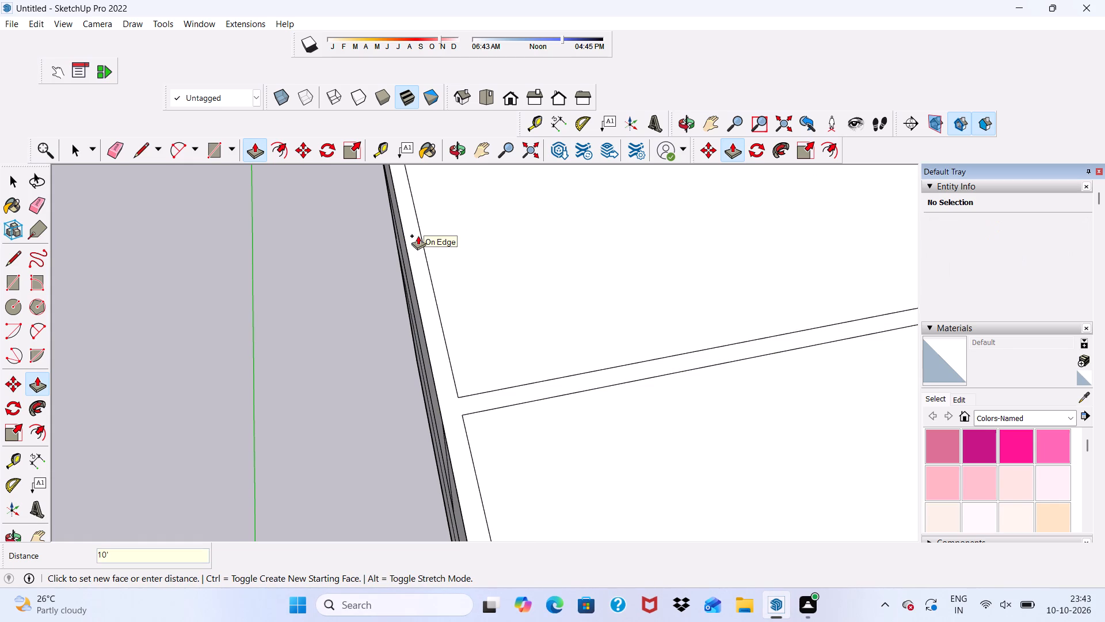
Push/Pull the 9" wall-outline face on the roof up 10' to raise the fifth storey's walls.
scroll(433, 189, down, 12)
middle_drag(485, 305, 489, 252)
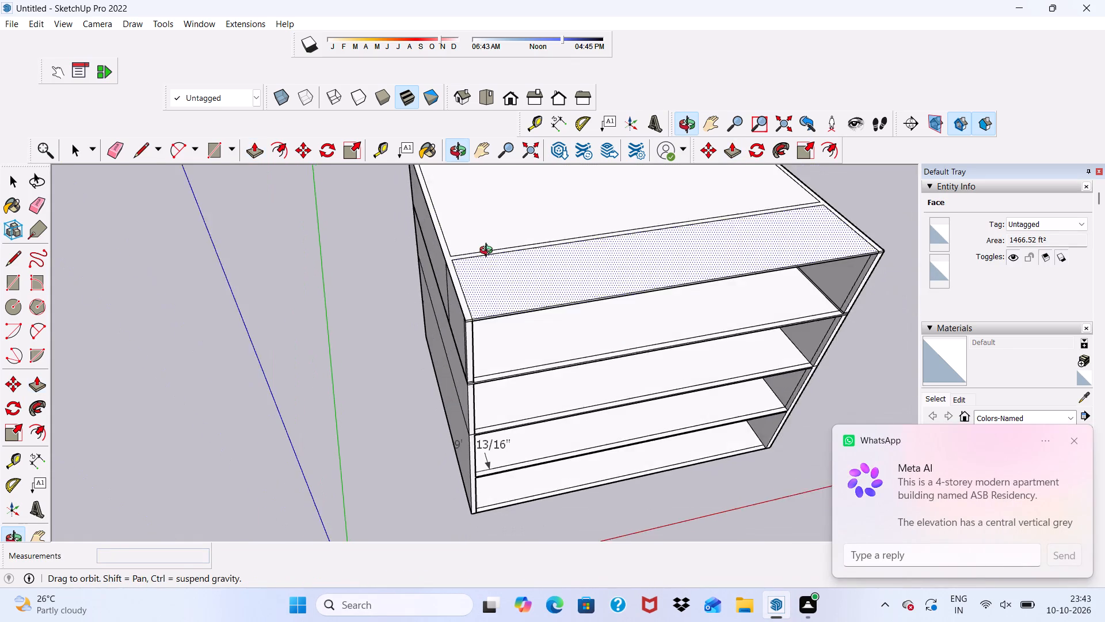
middle_drag(489, 252, 485, 235)
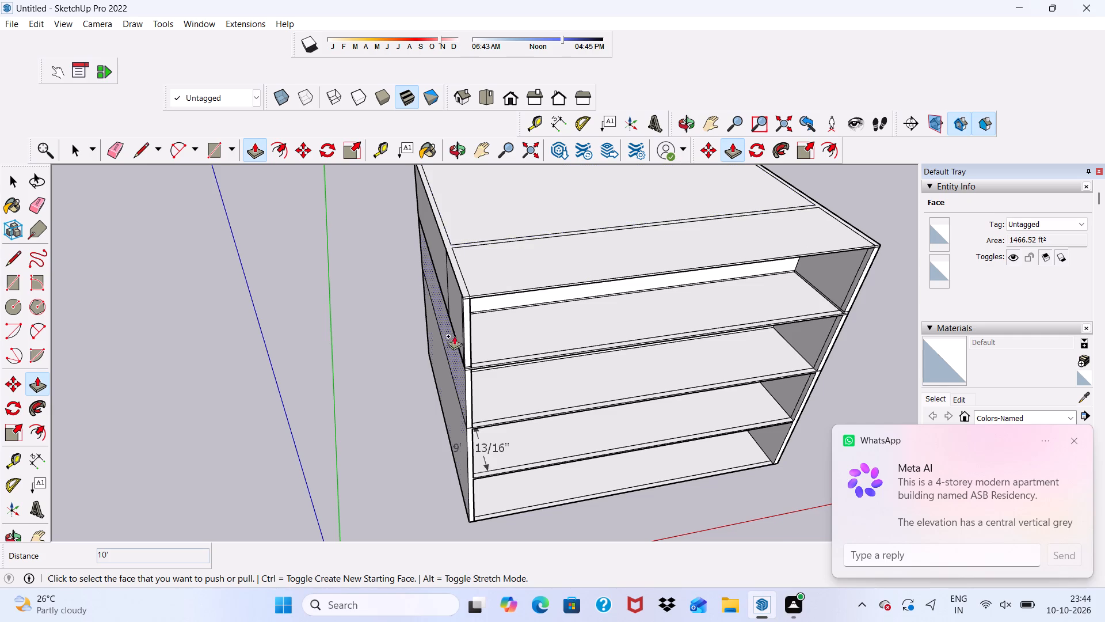
scroll(459, 291, up, 14)
click(455, 286)
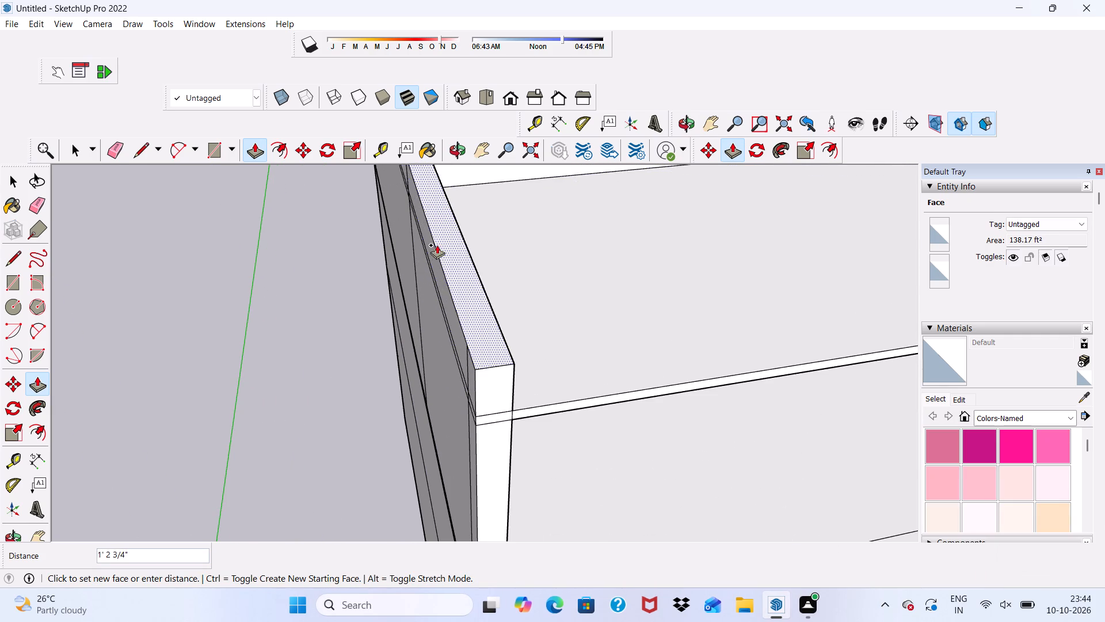
scroll(445, 276, down, 4)
middle_drag(476, 346, 429, 248)
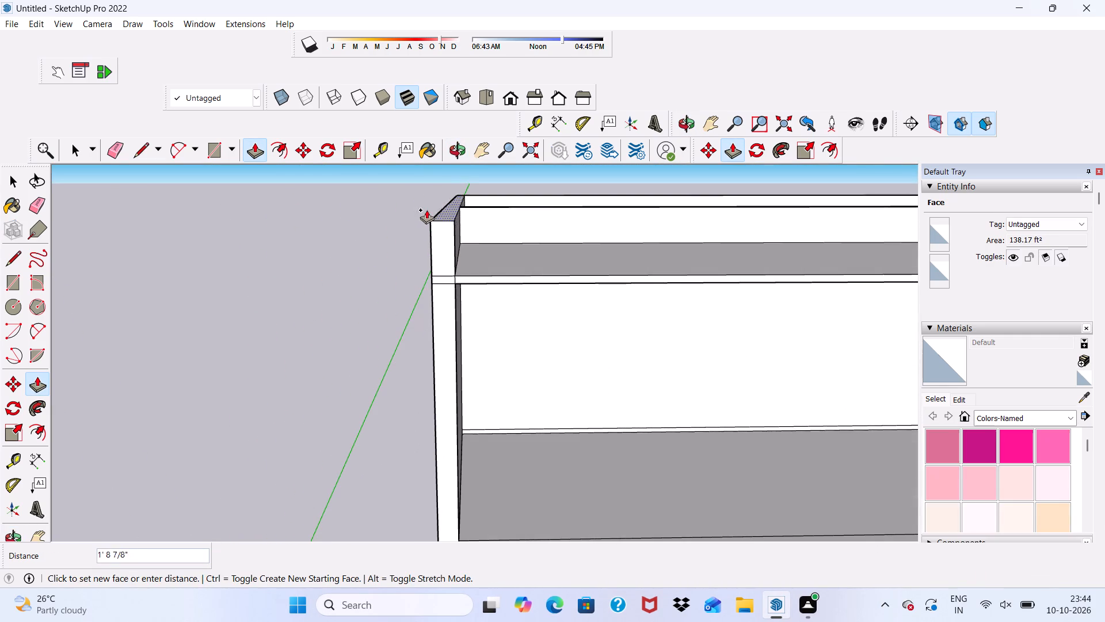
key(1)
key(0)
key(apostrophe)
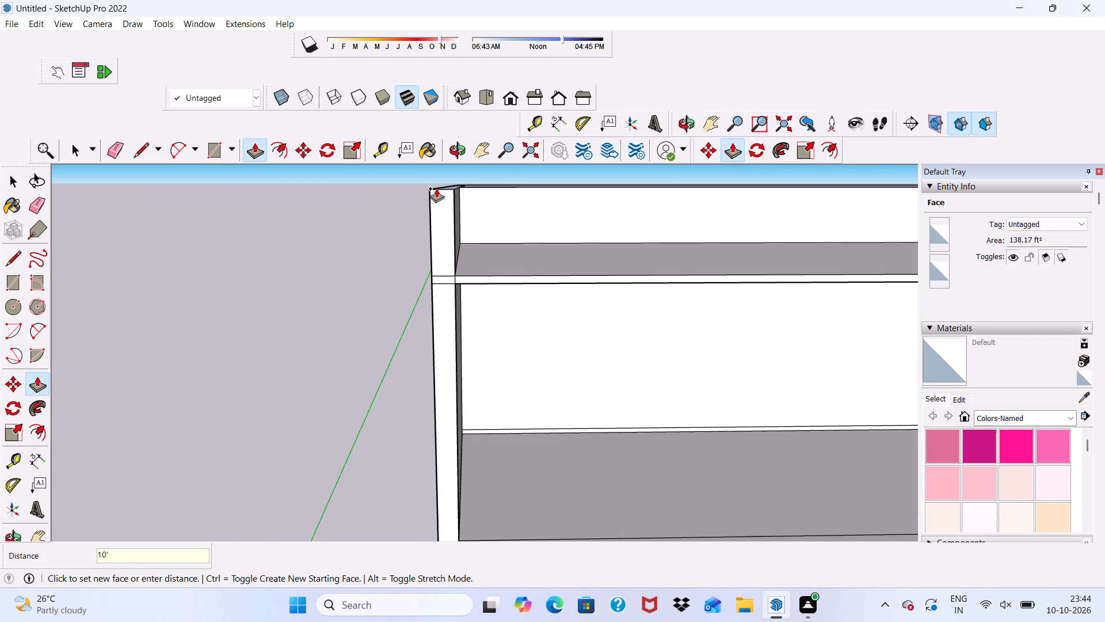
key(Return)
scroll(436, 197, down, 15)
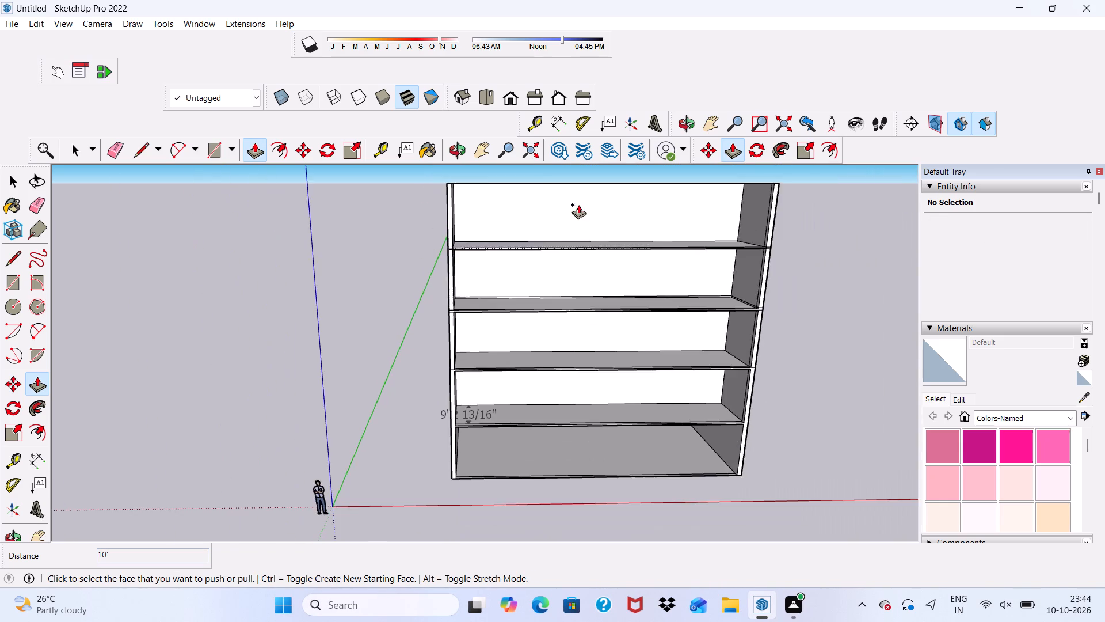
scroll(481, 189, down, 4)
scroll(700, 228, up, 5)
key(space)
Erase the slab seam lines crossing the left side wall's front face at the top two slab levels.
scroll(664, 201, up, 5)
scroll(547, 217, down, 3)
middle_drag(537, 245, 584, 301)
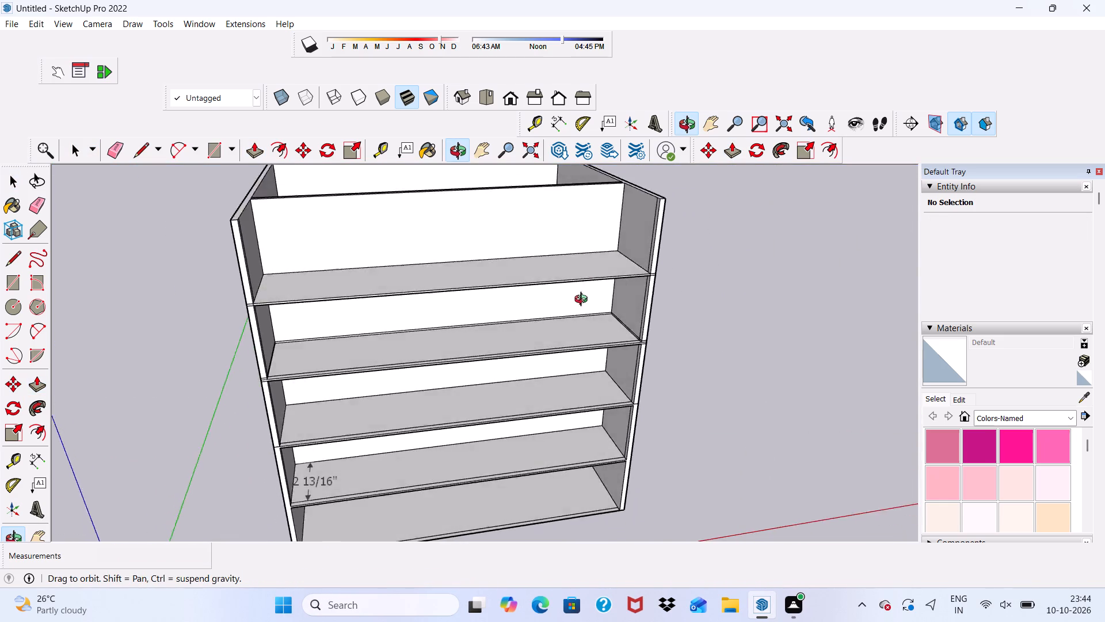
middle_drag(584, 301, 568, 367)
scroll(283, 384, up, 6)
scroll(311, 316, down, 3)
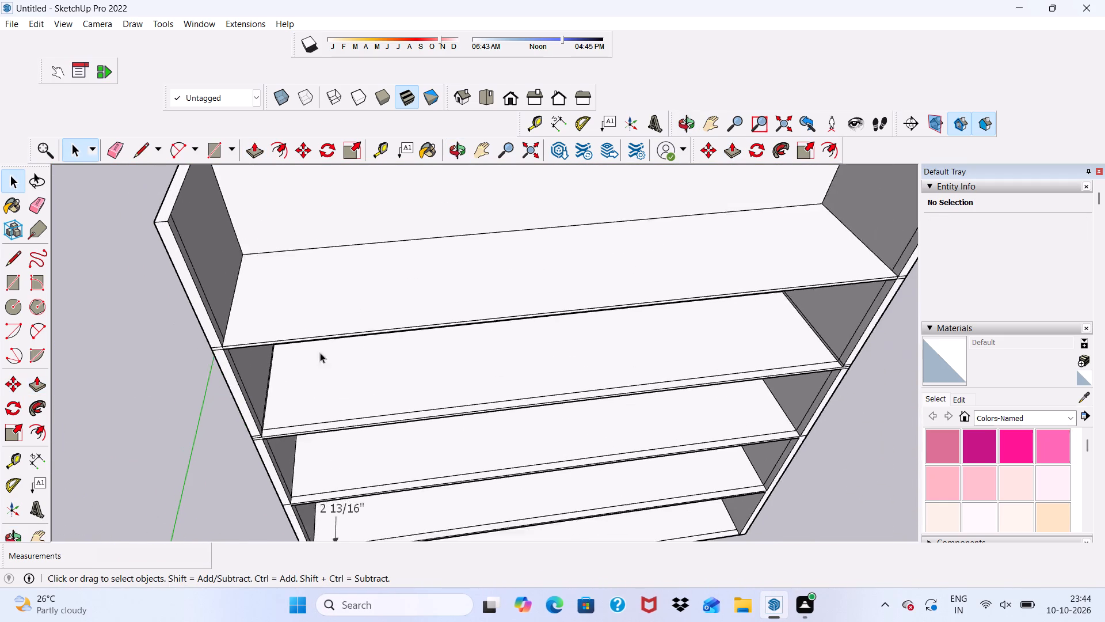
scroll(320, 352, down, 1)
scroll(439, 364, down, 2)
click(106, 151)
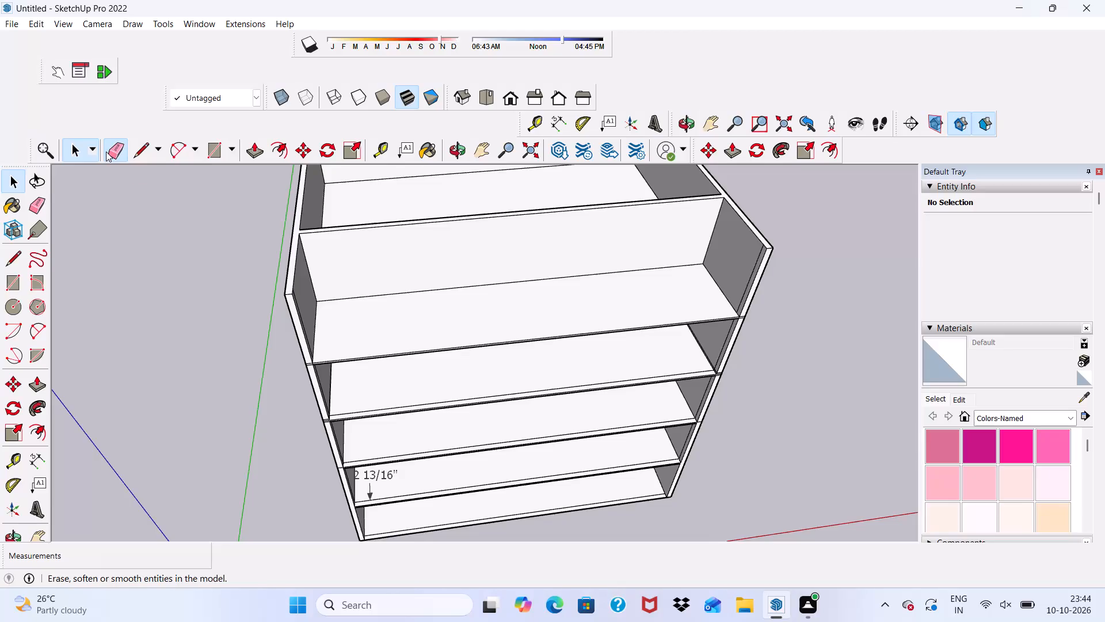
scroll(247, 354, up, 4)
scroll(298, 387, up, 5)
scroll(405, 336, up, 3)
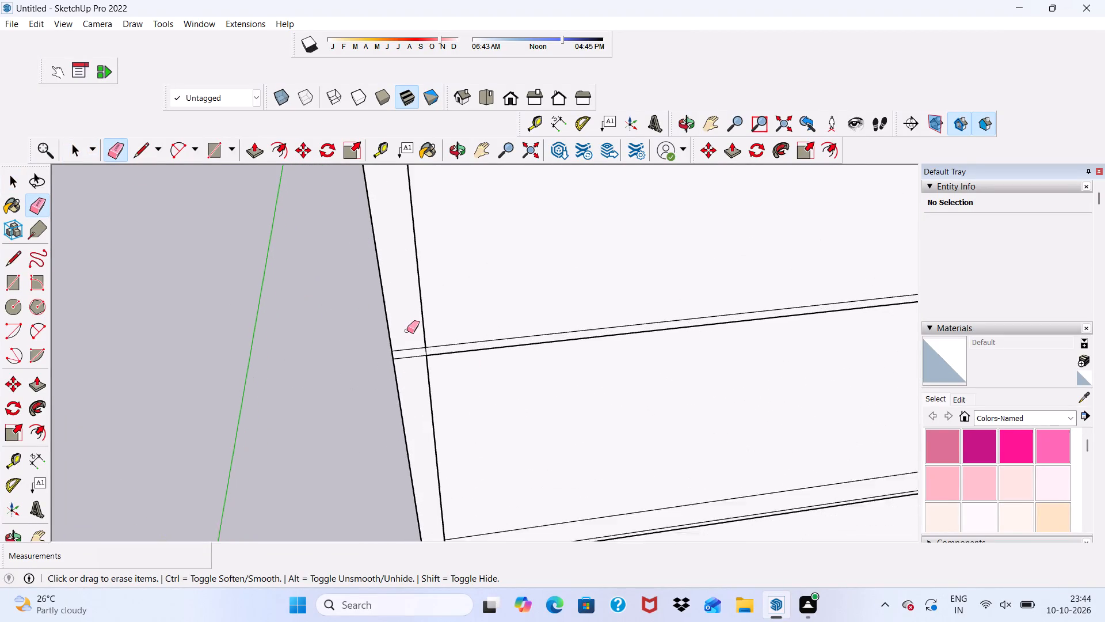
scroll(407, 331, up, 2)
drag(407, 332, 415, 382)
scroll(393, 322, down, 5)
scroll(399, 271, down, 5)
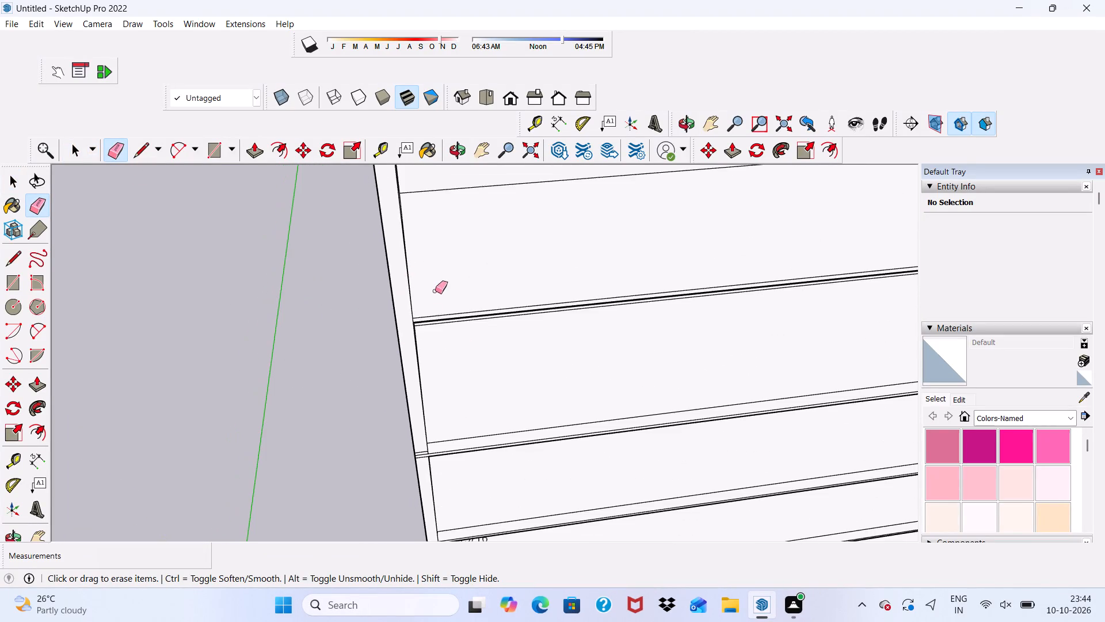
scroll(401, 452, up, 9)
scroll(490, 443, down, 4)
scroll(433, 435, down, 3)
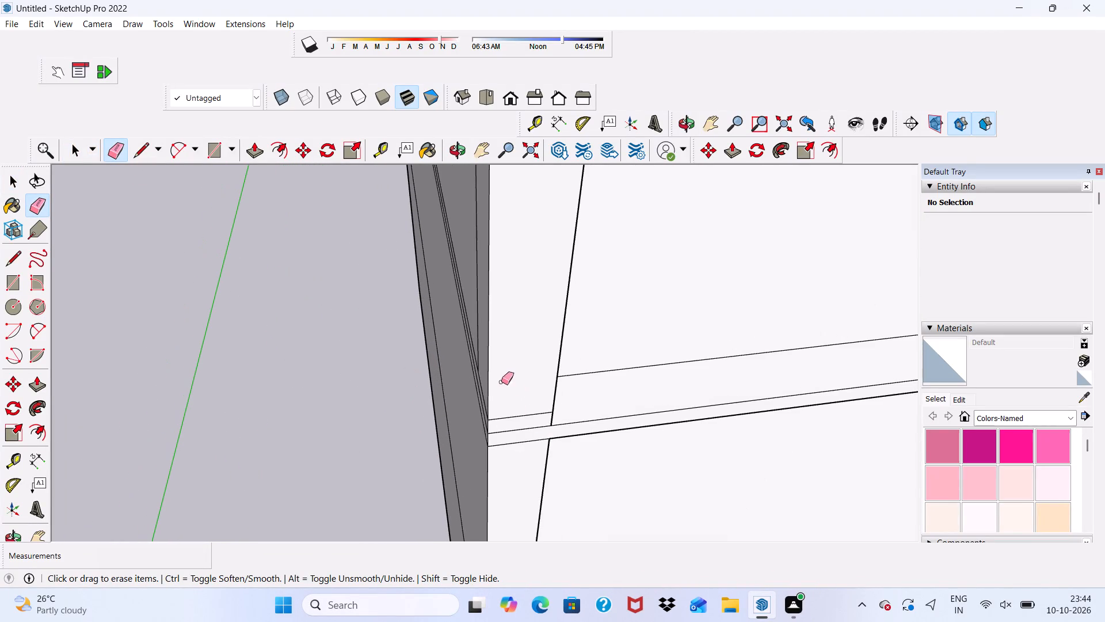
drag(519, 412, 519, 445)
scroll(474, 355, down, 6)
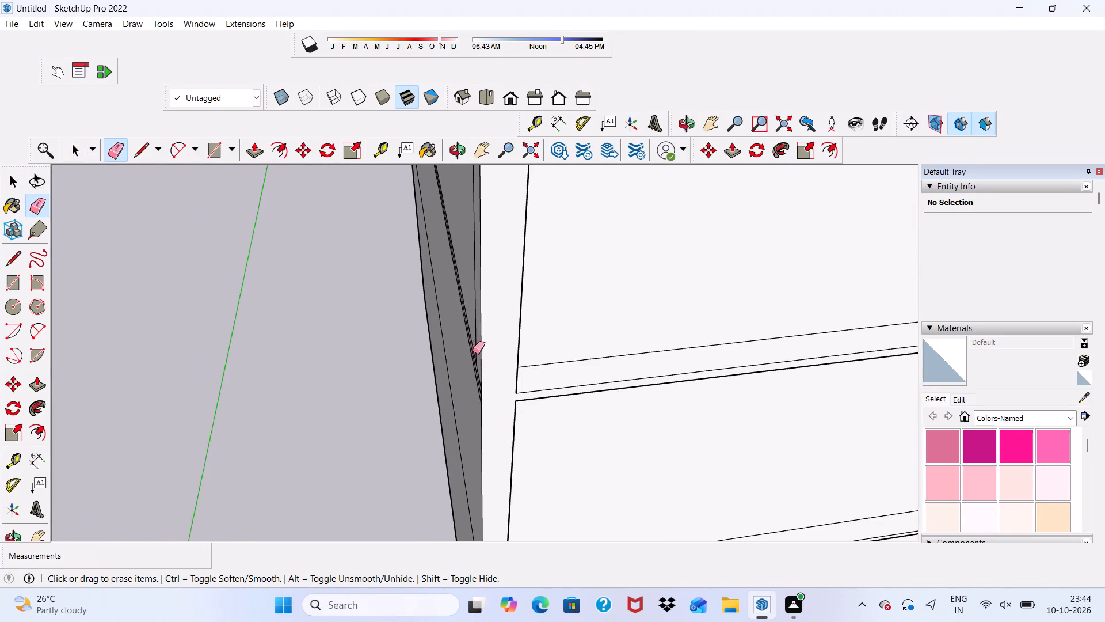
scroll(454, 299, down, 6)
scroll(464, 347, down, 2)
scroll(474, 490, up, 9)
scroll(476, 409, down, 2)
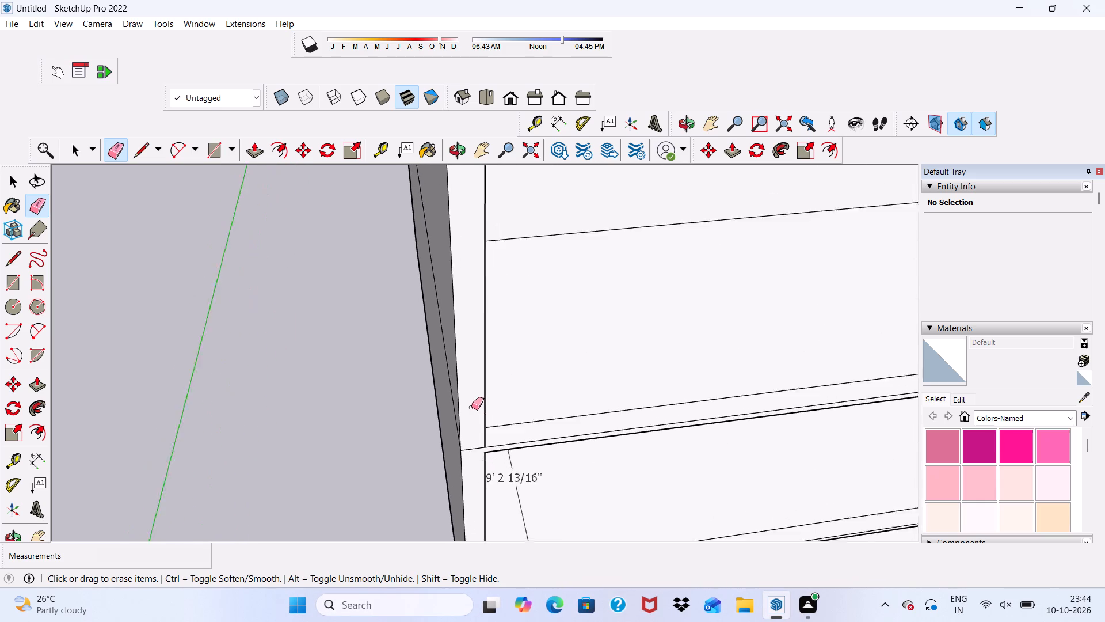
scroll(471, 407, down, 20)
Erase the slab seam lines crossing the right side wall's front face at the top two slab levels.
middle_drag(491, 411, 467, 296)
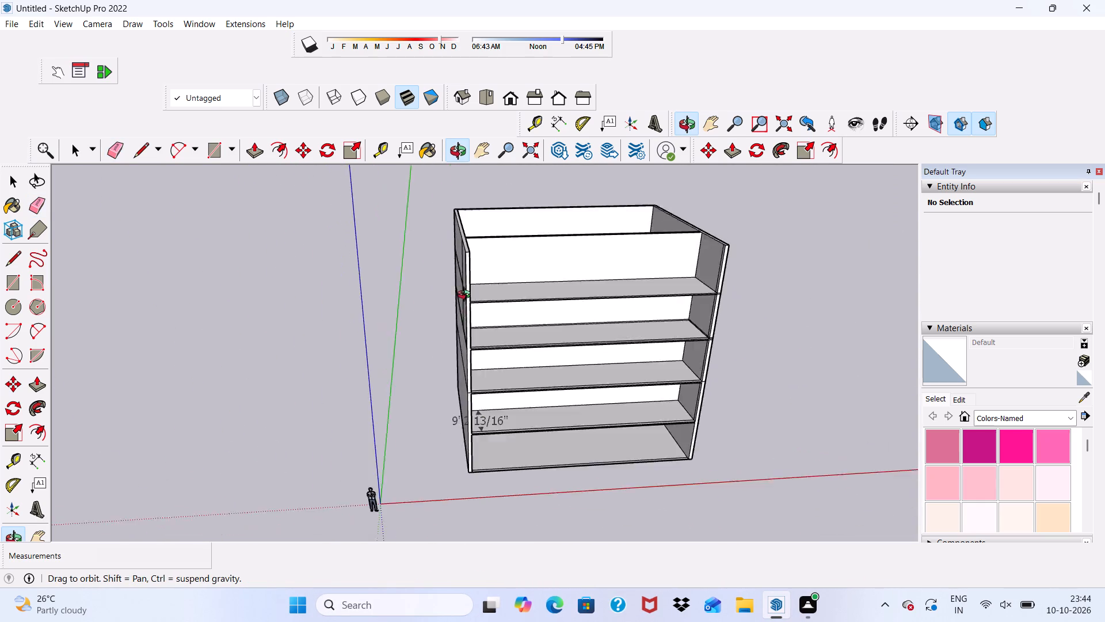
middle_drag(467, 296, 455, 271)
scroll(671, 299, up, 5)
scroll(718, 273, up, 7)
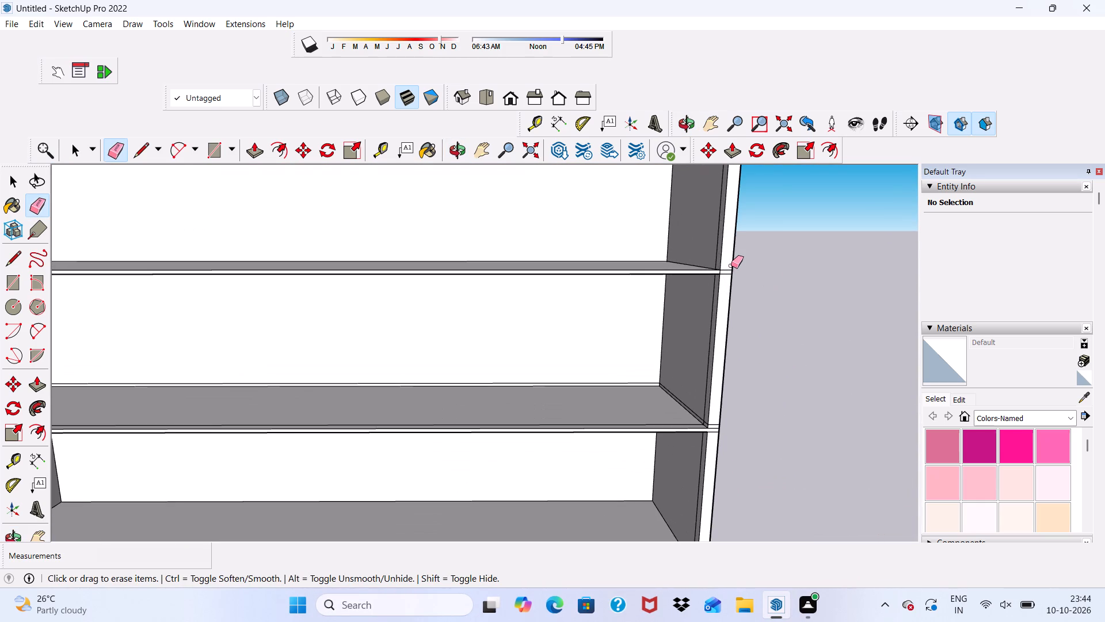
drag(726, 264, 729, 279)
scroll(729, 279, down, 5)
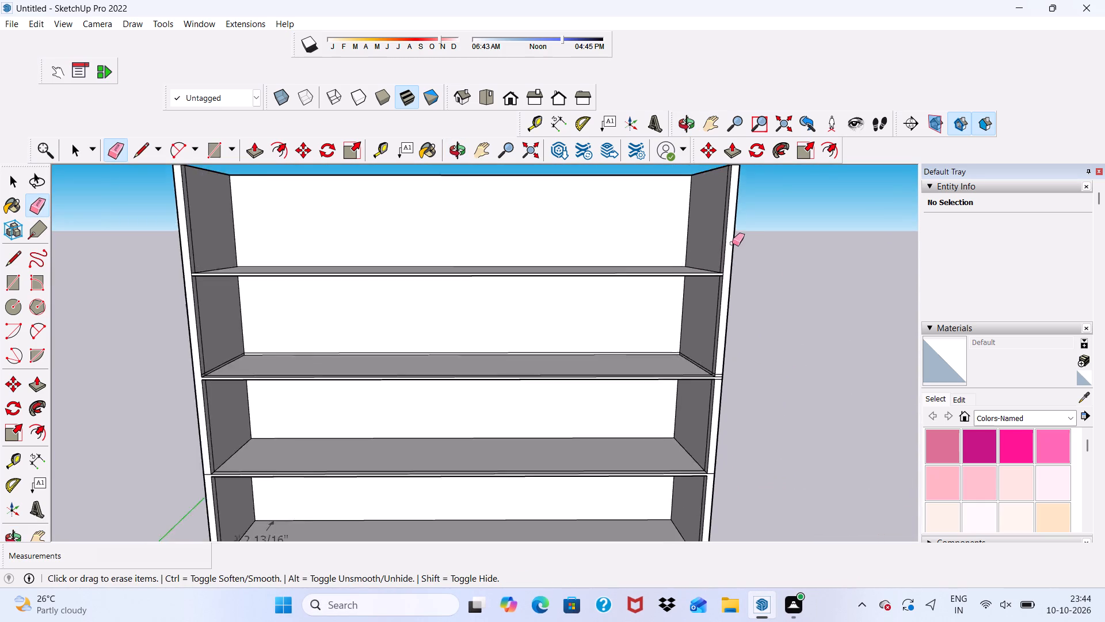
scroll(728, 260, down, 4)
scroll(714, 385, up, 15)
drag(734, 316, 735, 340)
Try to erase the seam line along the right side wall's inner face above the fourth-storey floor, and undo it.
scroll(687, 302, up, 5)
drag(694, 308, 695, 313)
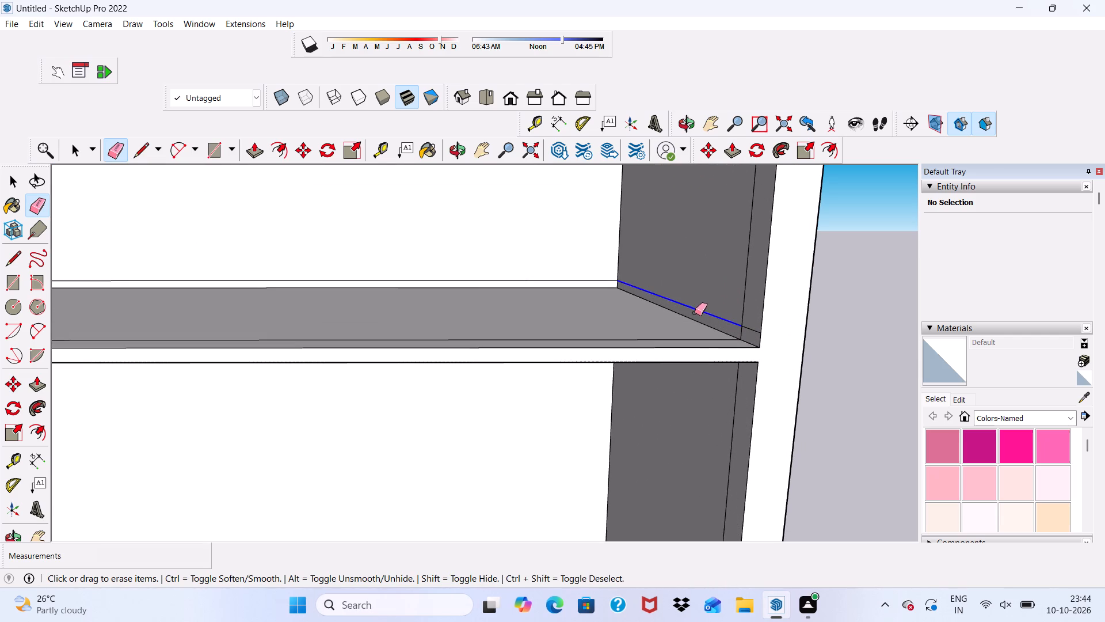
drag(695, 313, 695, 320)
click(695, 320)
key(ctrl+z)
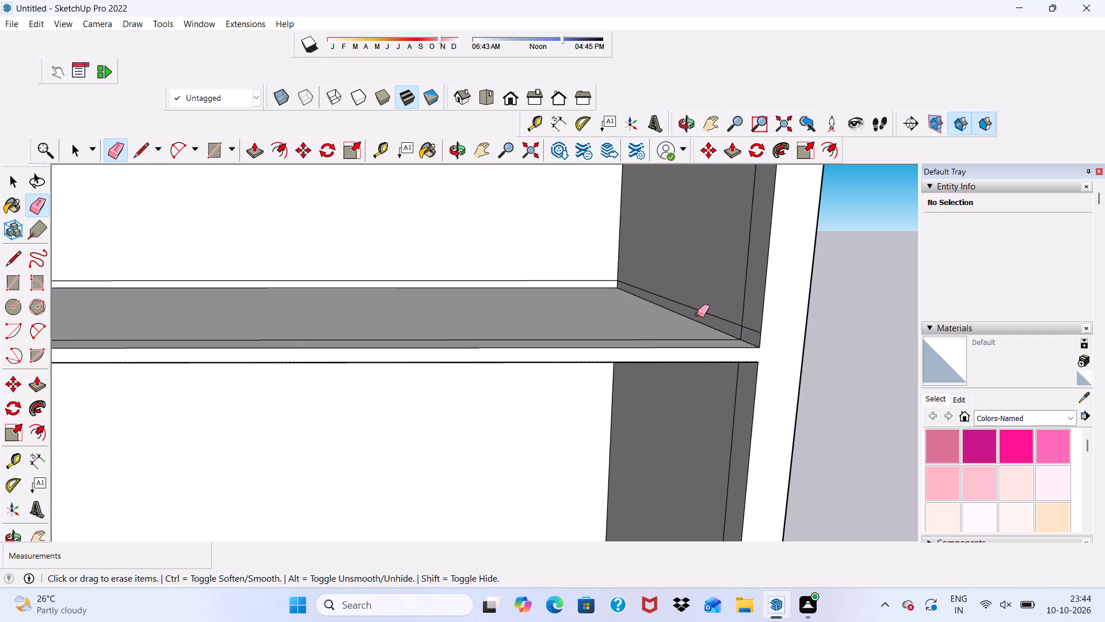
Erase the seam lines just above the fourth-storey floor on the inner faces of the right side wall and the back wall.
scroll(700, 312, up, 5)
double_click(700, 312)
scroll(771, 323, down, 3)
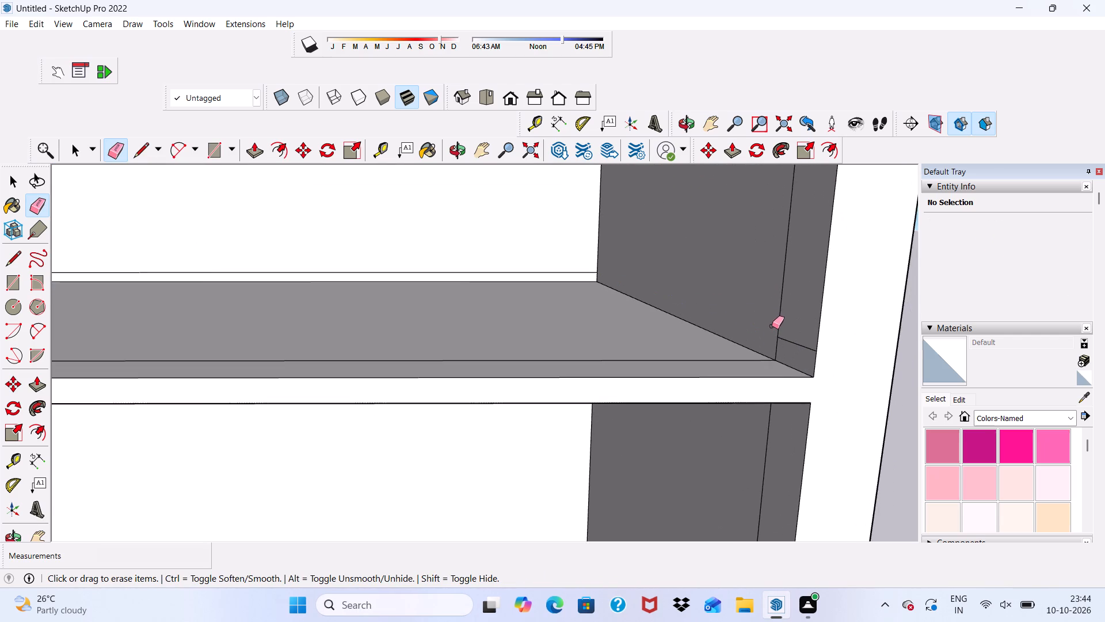
scroll(772, 326, down, 3)
scroll(717, 340, down, 4)
scroll(632, 352, down, 3)
scroll(368, 306, up, 4)
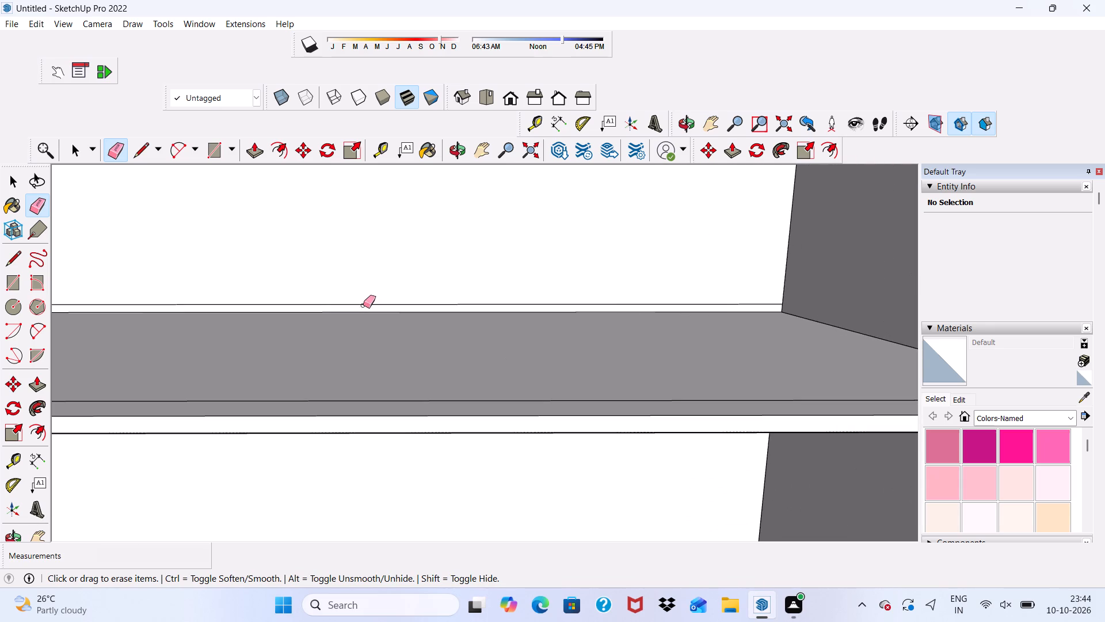
click(363, 305)
Erase the seam line just above the fourth-storey floor on the left side wall's inner face, including the short segment at the front.
scroll(380, 305, down, 9)
scroll(514, 355, up, 1)
scroll(436, 337, down, 8)
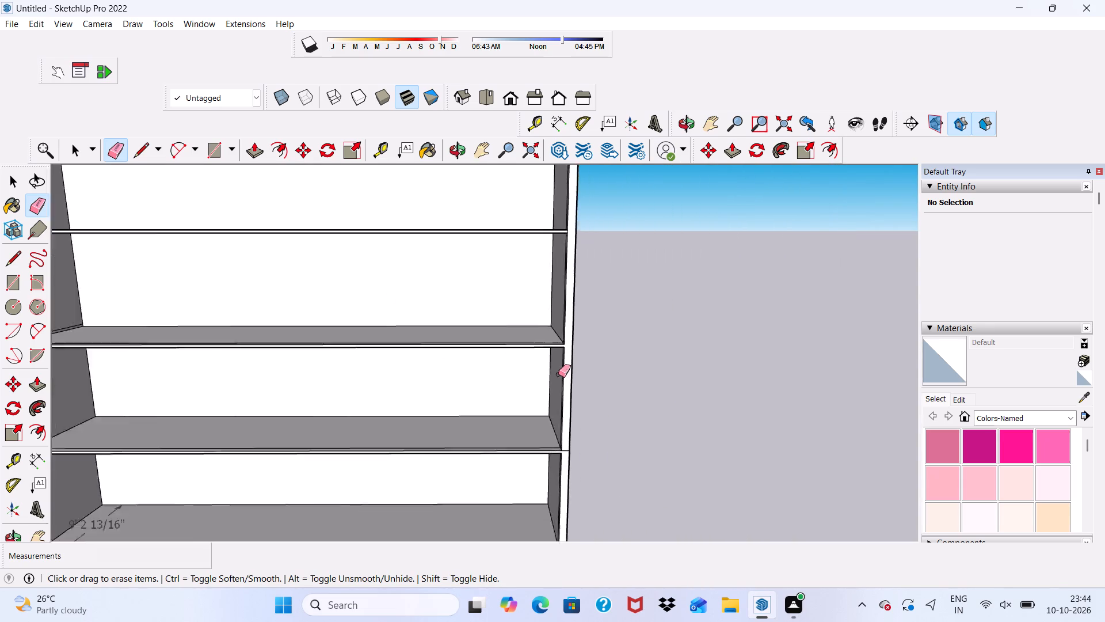
scroll(558, 374, down, 2)
scroll(233, 344, up, 20)
scroll(233, 344, up, 1)
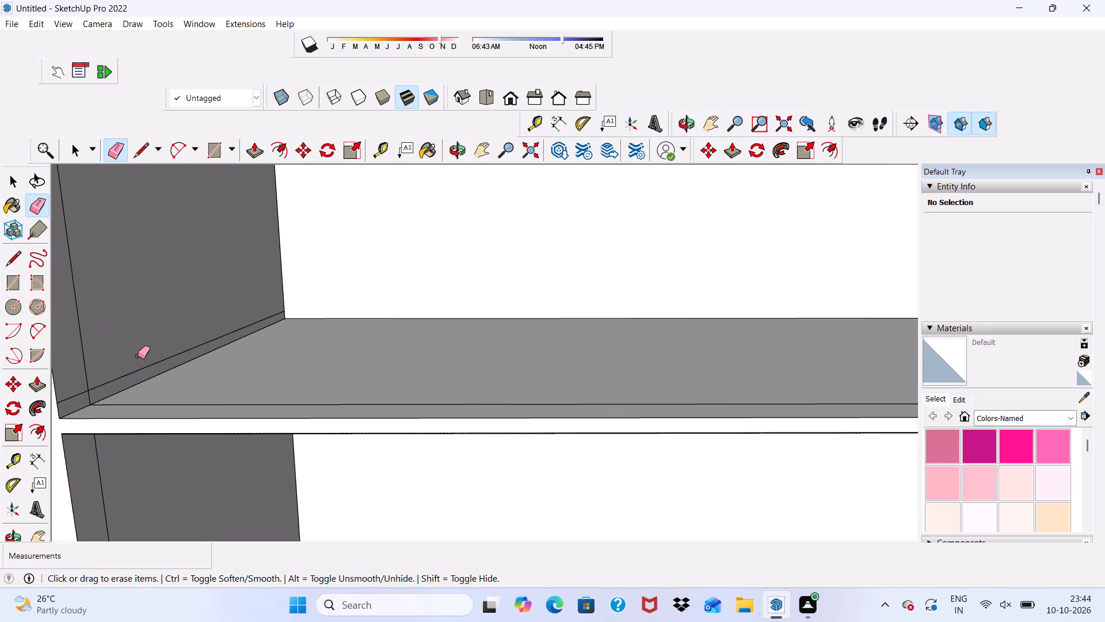
click(141, 369)
click(71, 398)
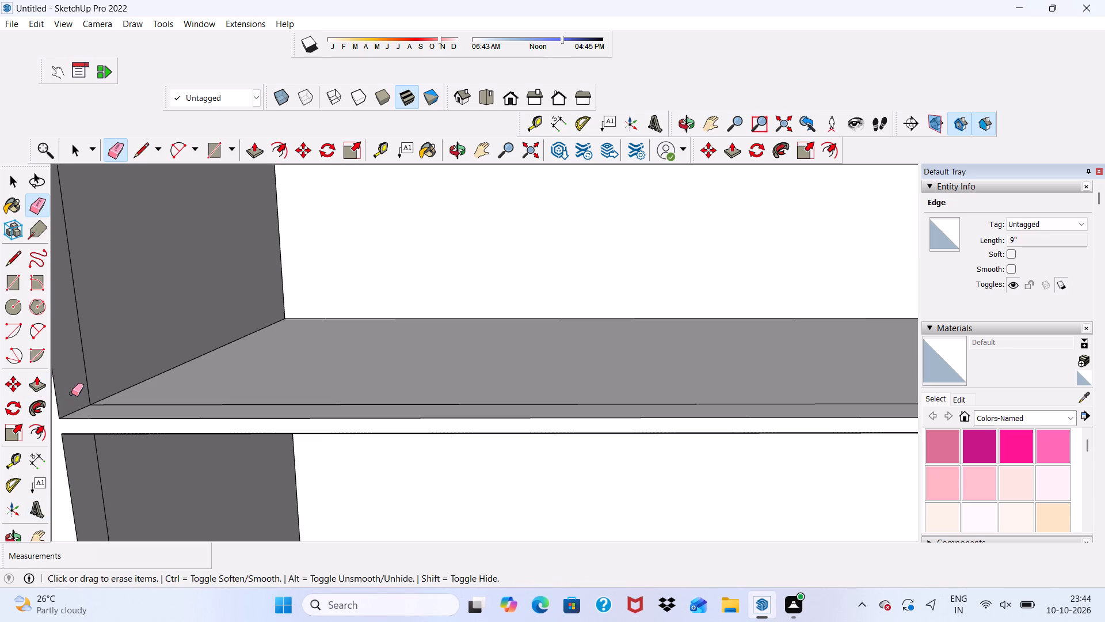
Examine the building's open front and side walls at each storey level for remaining seam lines.
scroll(95, 404, down, 11)
scroll(371, 323, down, 9)
middle_drag(439, 333, 451, 370)
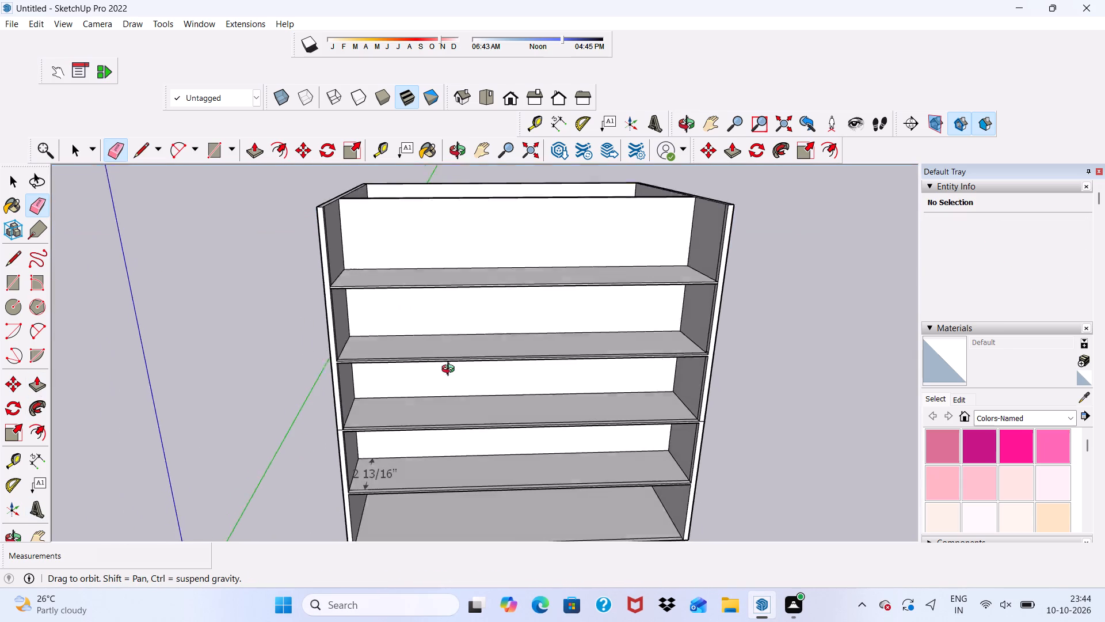
middle_drag(451, 370, 443, 313)
scroll(445, 446, up, 5)
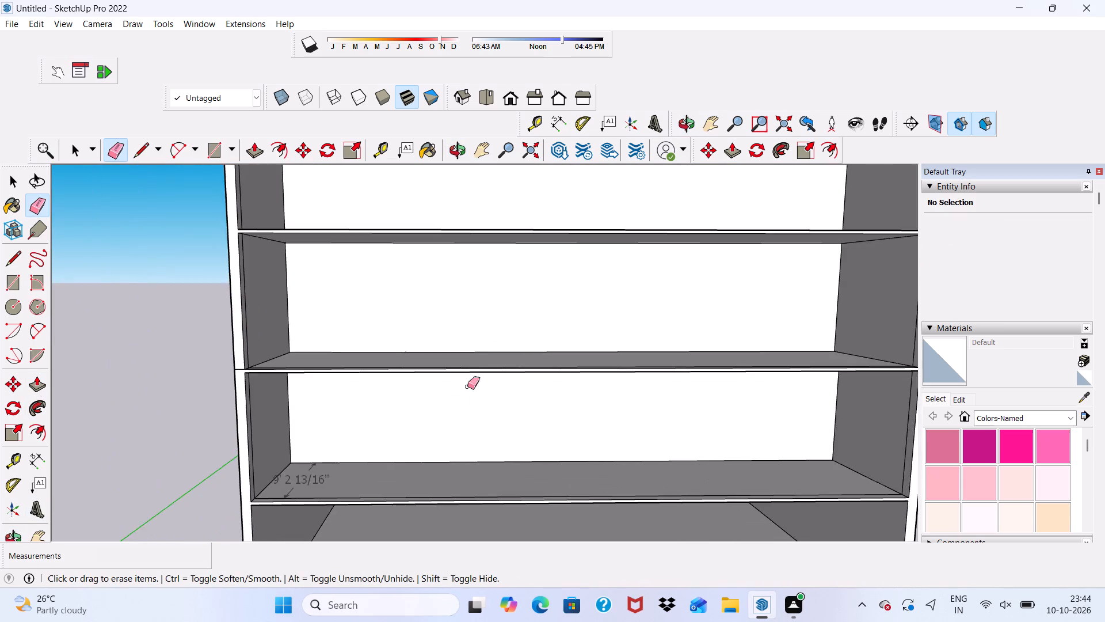
scroll(493, 328, down, 2)
middle_drag(515, 357, 574, 459)
scroll(763, 414, up, 4)
scroll(840, 382, up, 4)
scroll(820, 344, down, 8)
middle_drag(698, 382, 485, 370)
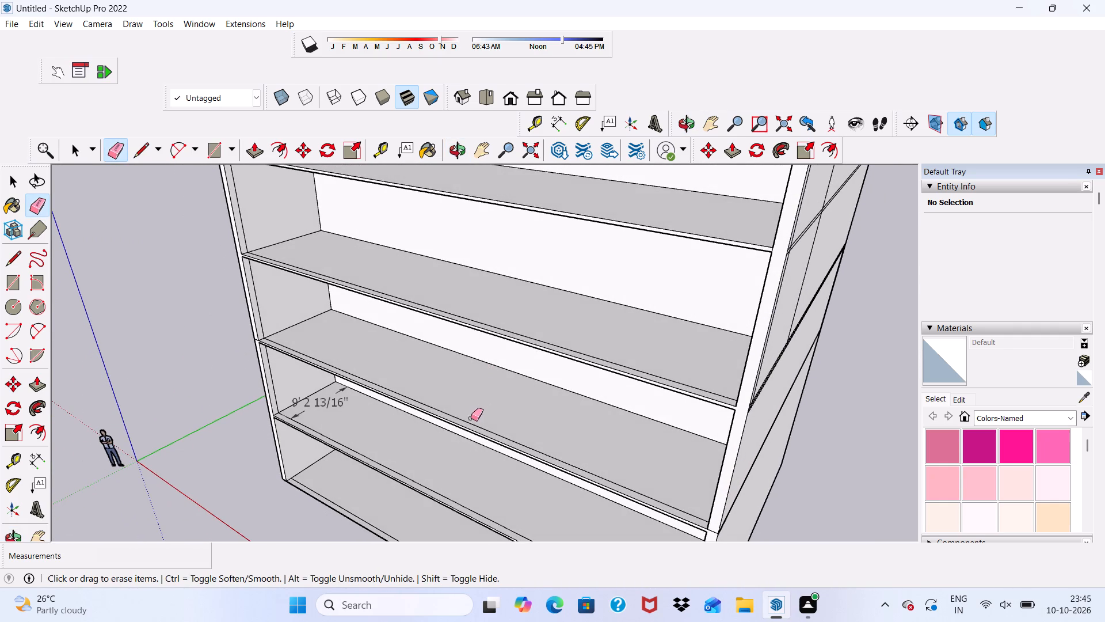
scroll(471, 420, down, 4)
middle_drag(471, 421, 582, 367)
scroll(529, 519, up, 4)
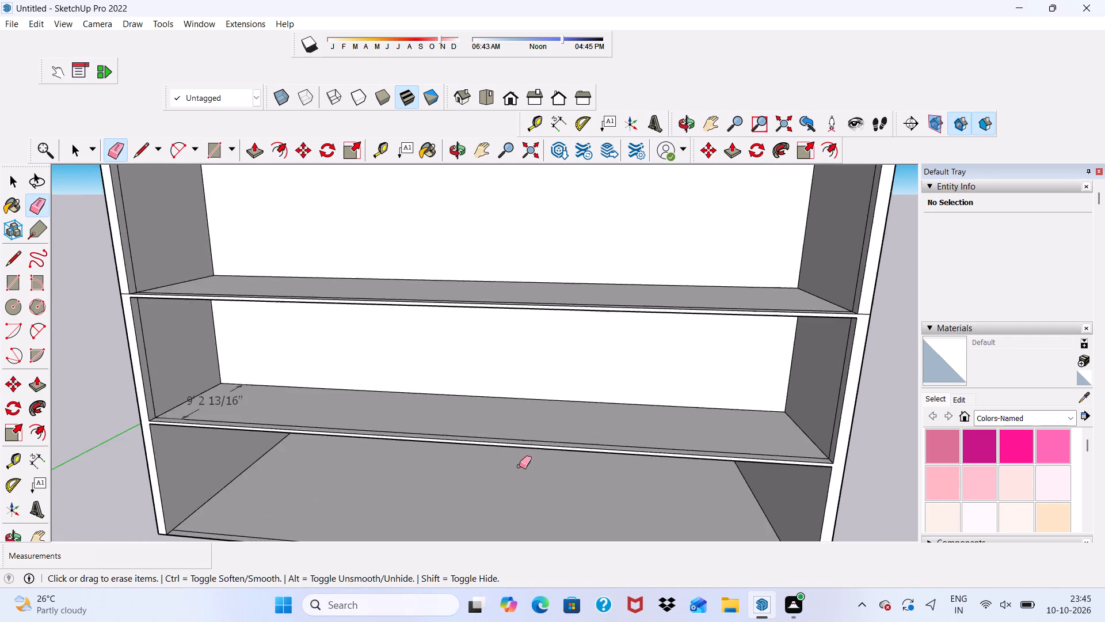
scroll(519, 466, up, 10)
scroll(451, 416, down, 9)
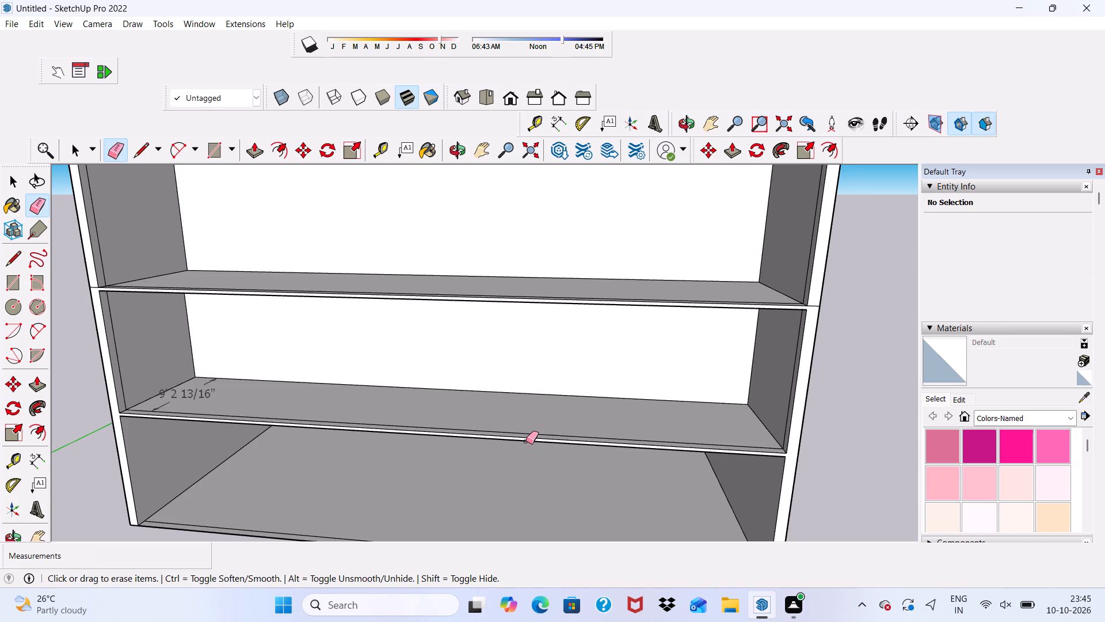
scroll(526, 438, up, 2)
scroll(545, 427, down, 6)
scroll(717, 443, up, 5)
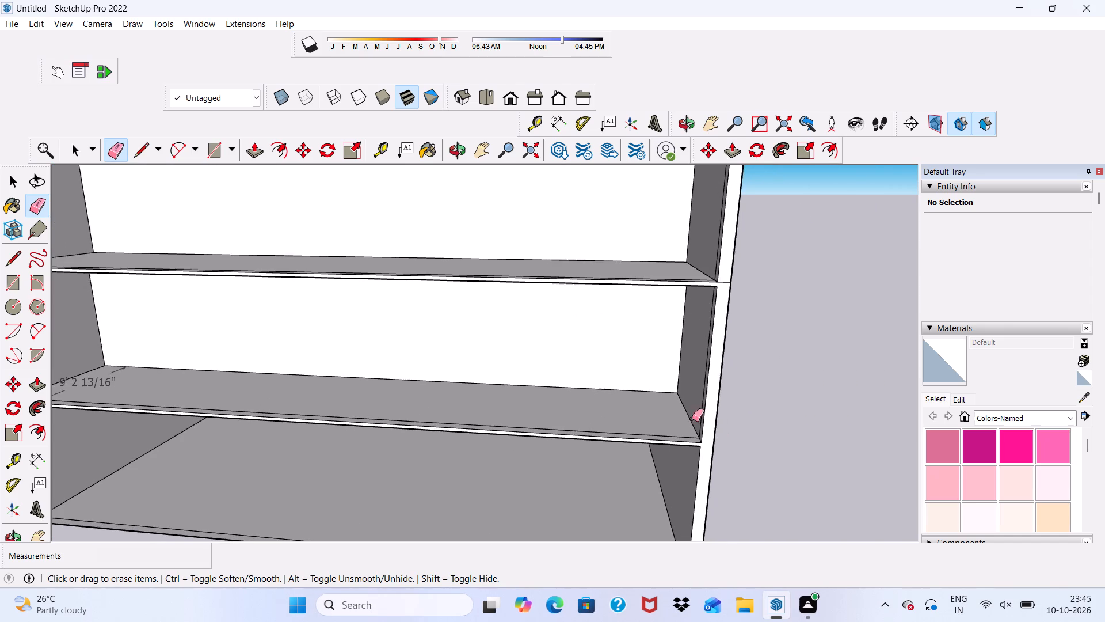
key(space)
scroll(624, 411, down, 9)
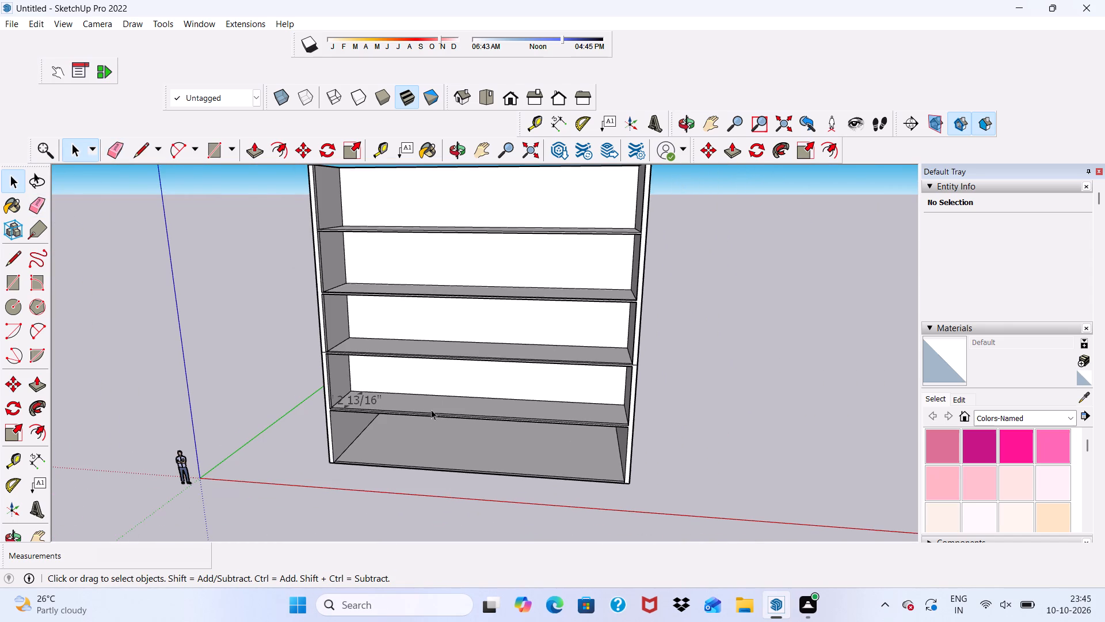
scroll(497, 481, down, 6)
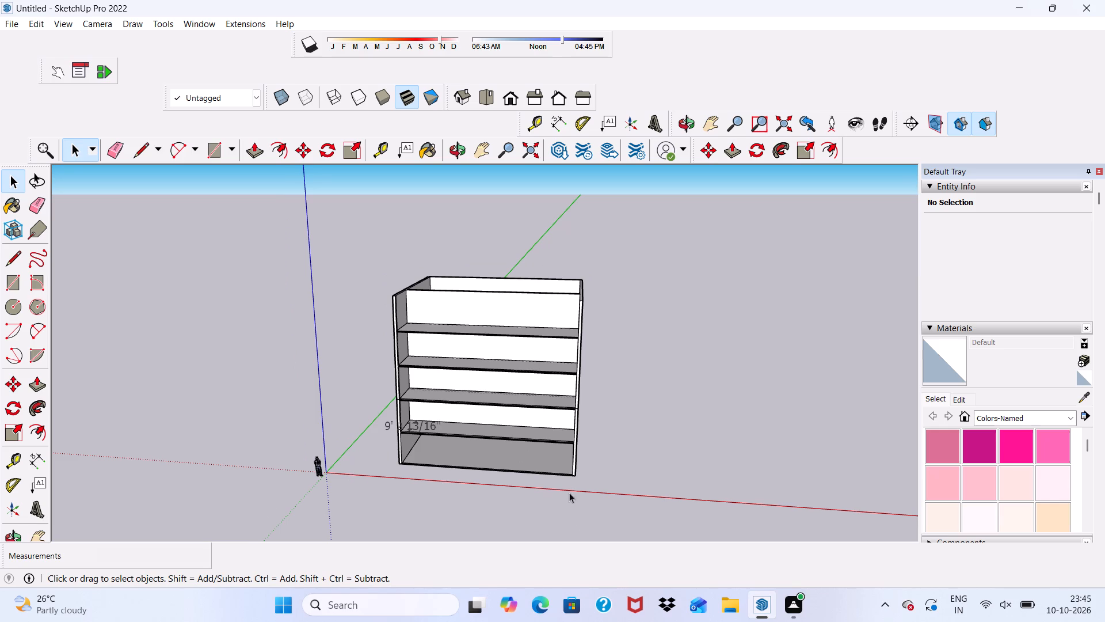
scroll(523, 442, up, 2)
scroll(514, 434, down, 4)
Draw a rectangle about 37' by 30' 3" over the open wall tops, from the back-left outer corner to the cross wall's front edge.
middle_drag(528, 417, 552, 475)
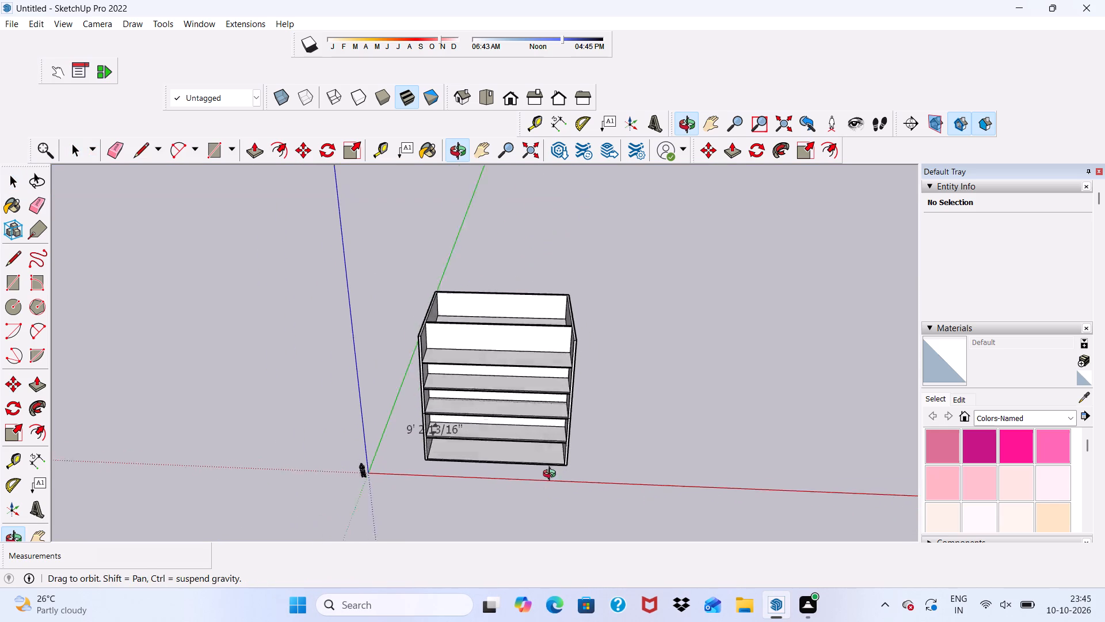
middle_drag(552, 475, 566, 505)
click(212, 151)
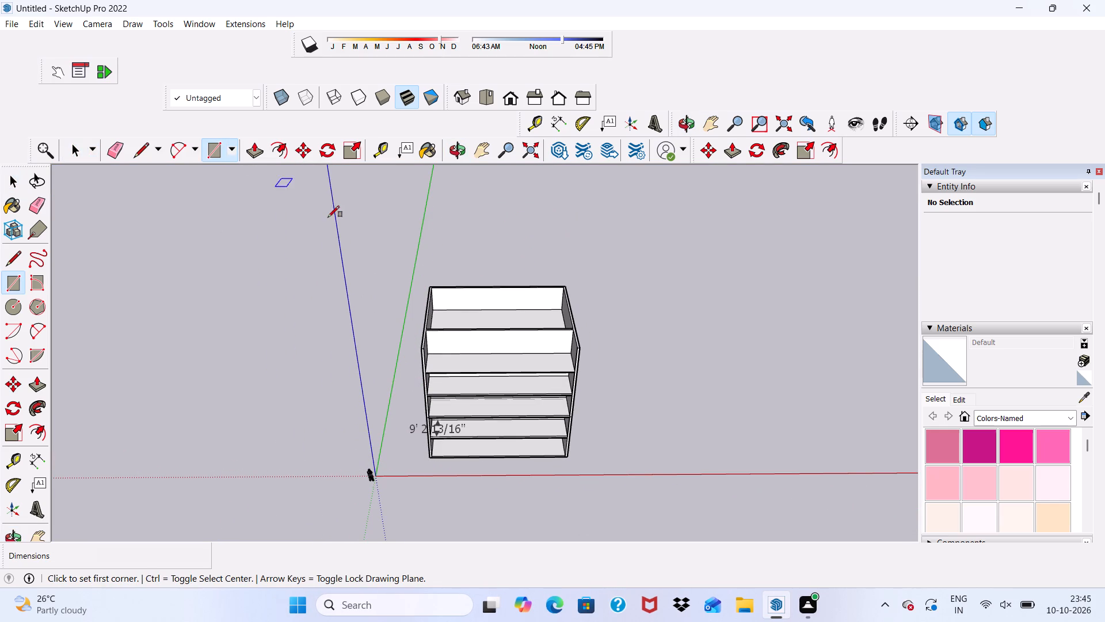
scroll(450, 266, up, 4)
scroll(424, 305, up, 10)
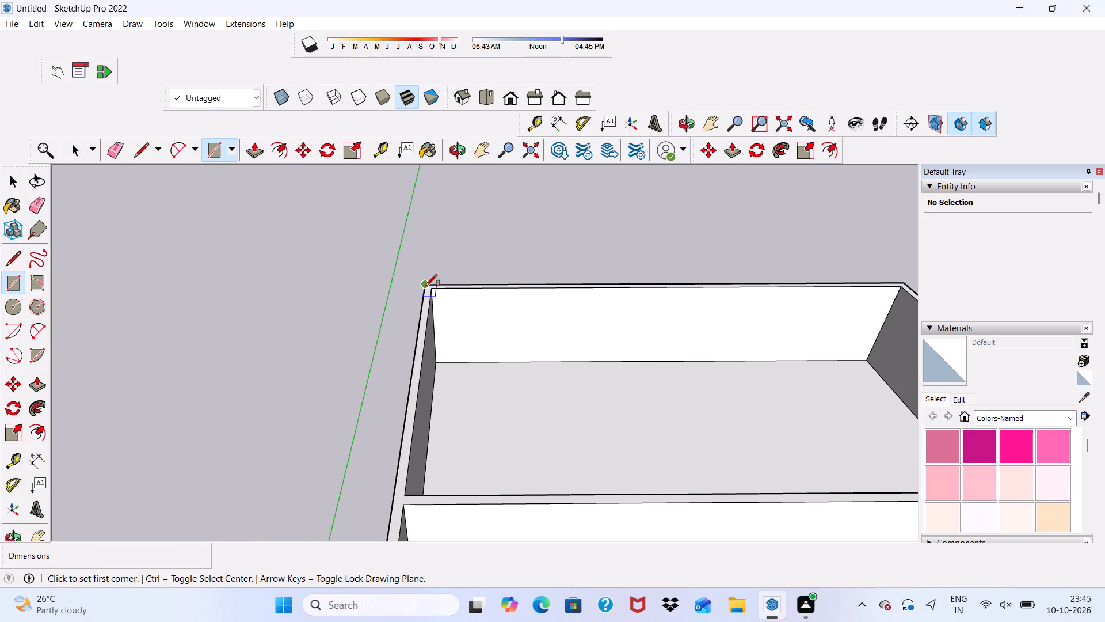
click(426, 286)
scroll(426, 296, down, 5)
scroll(509, 292, down, 4)
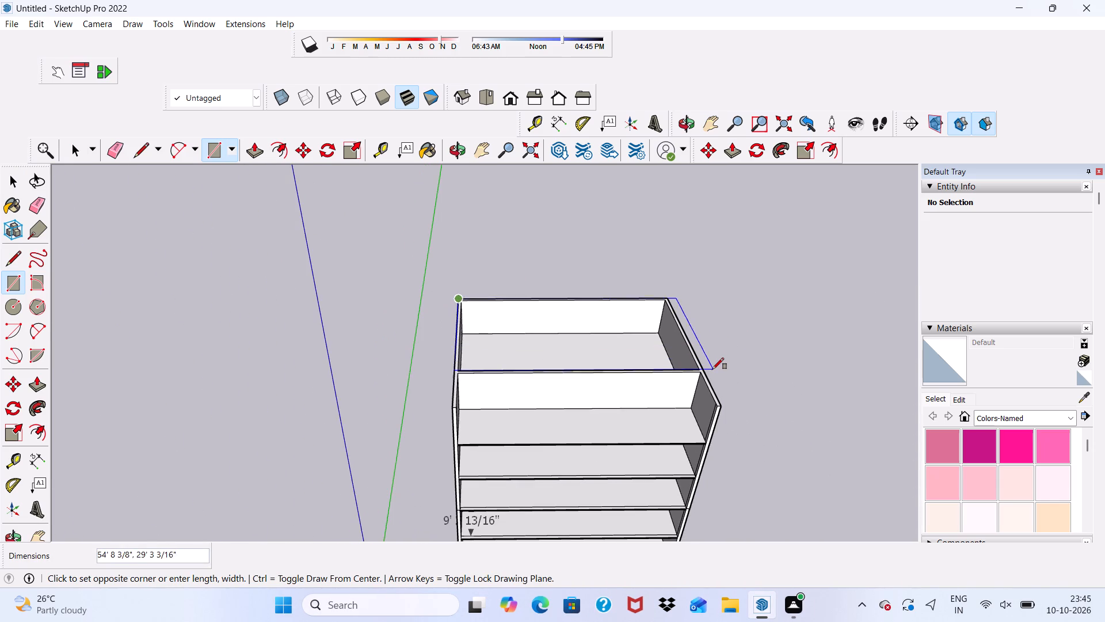
scroll(702, 374, up, 4)
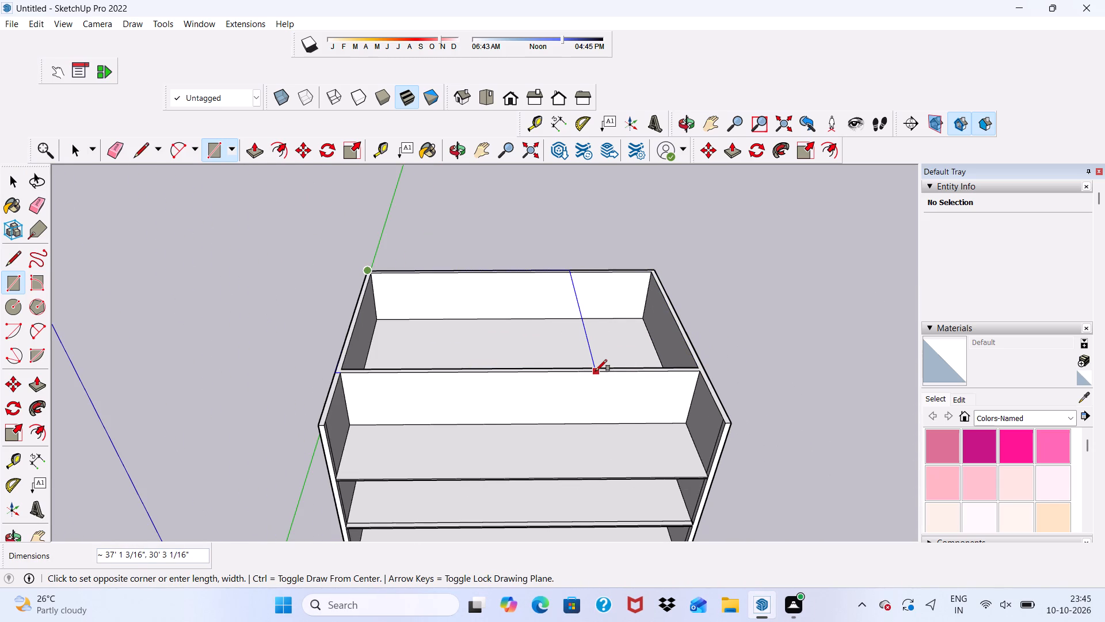
click(596, 371)
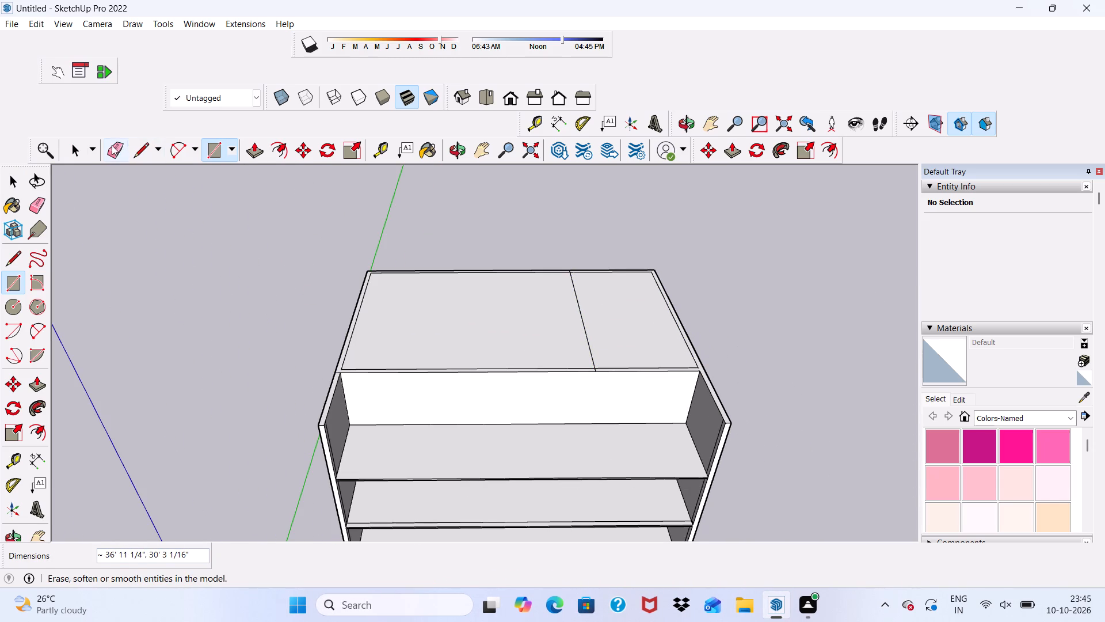
Erase the rectangle's leftover edge crossing the new roof face and its short segment on the cross wall's top.
click(111, 144)
drag(584, 339, 592, 337)
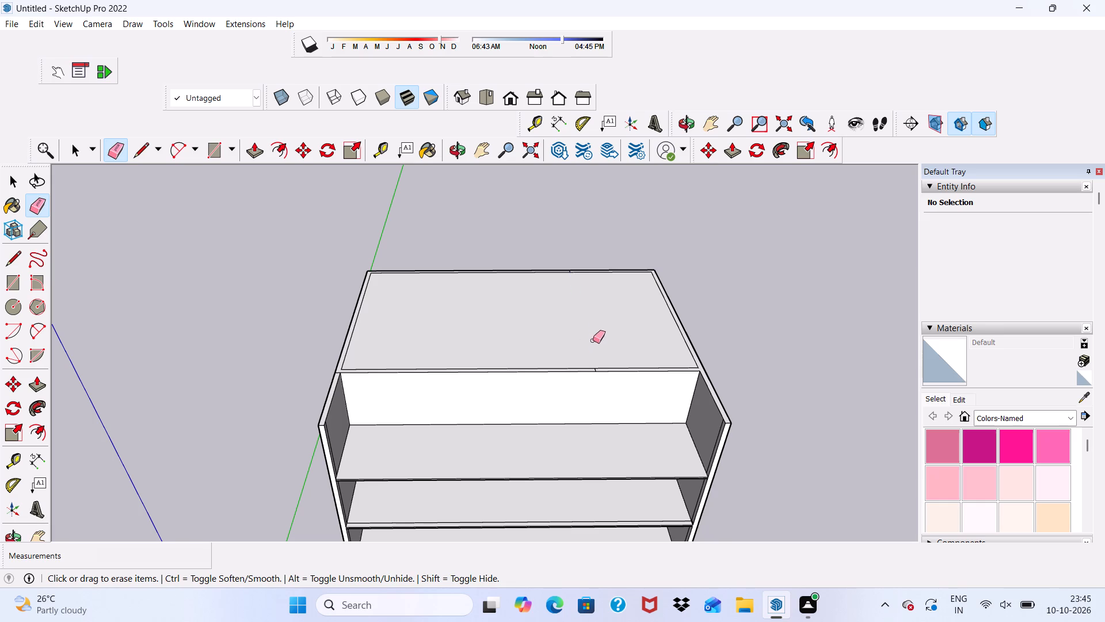
scroll(592, 376, up, 8)
click(600, 365)
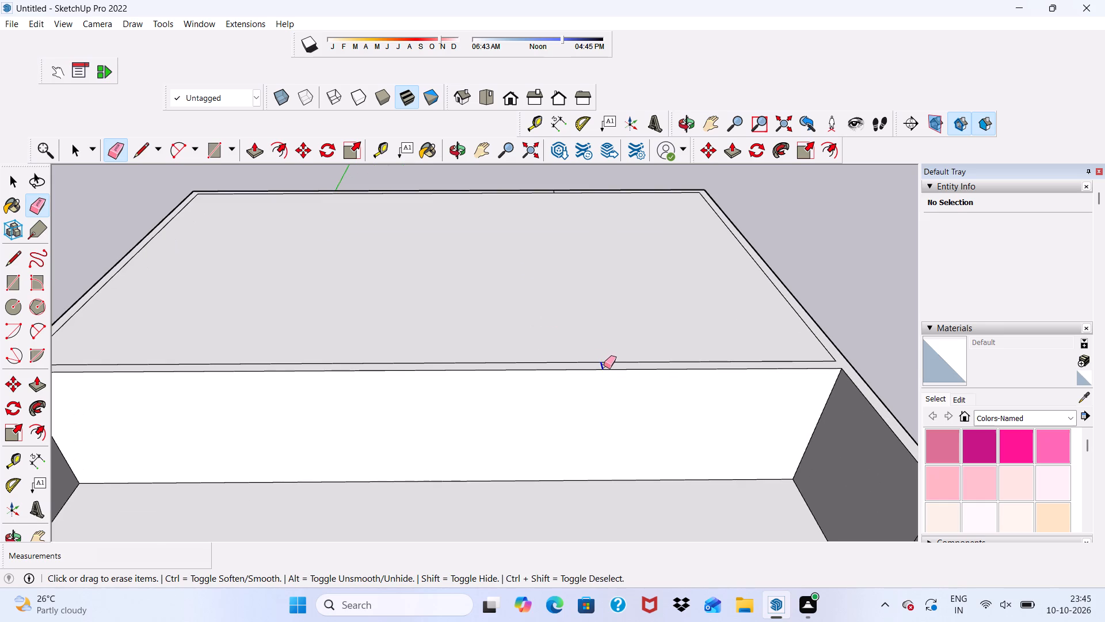
click(604, 366)
key(space)
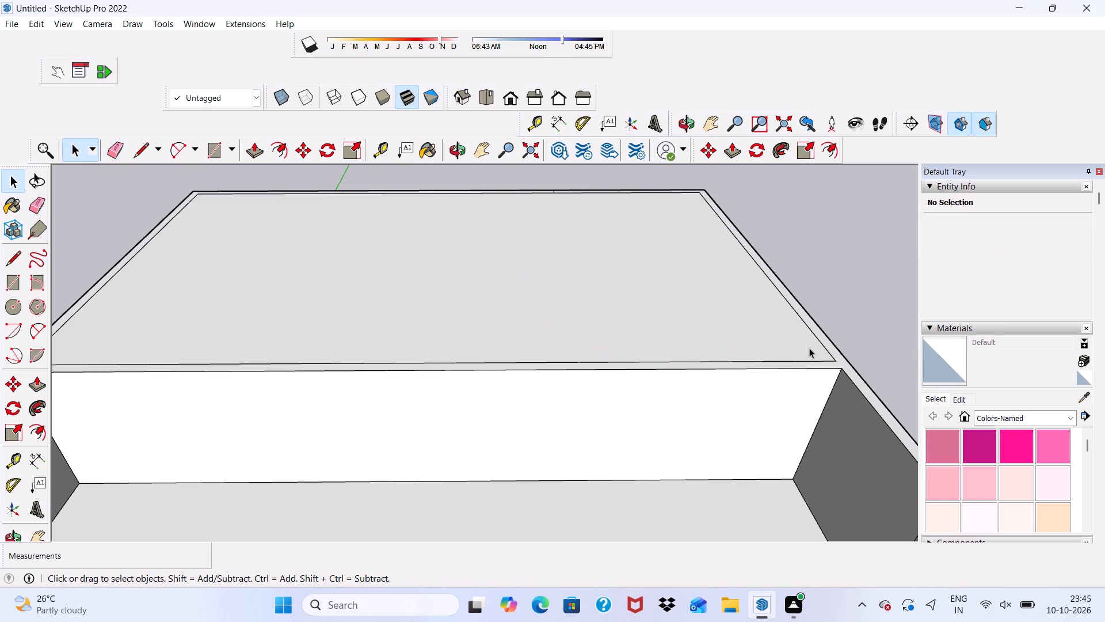
key(space)
Delete the 9' 2 13/16" dimension at the second-storey floor.
scroll(730, 314, down, 9)
middle_drag(693, 367, 680, 250)
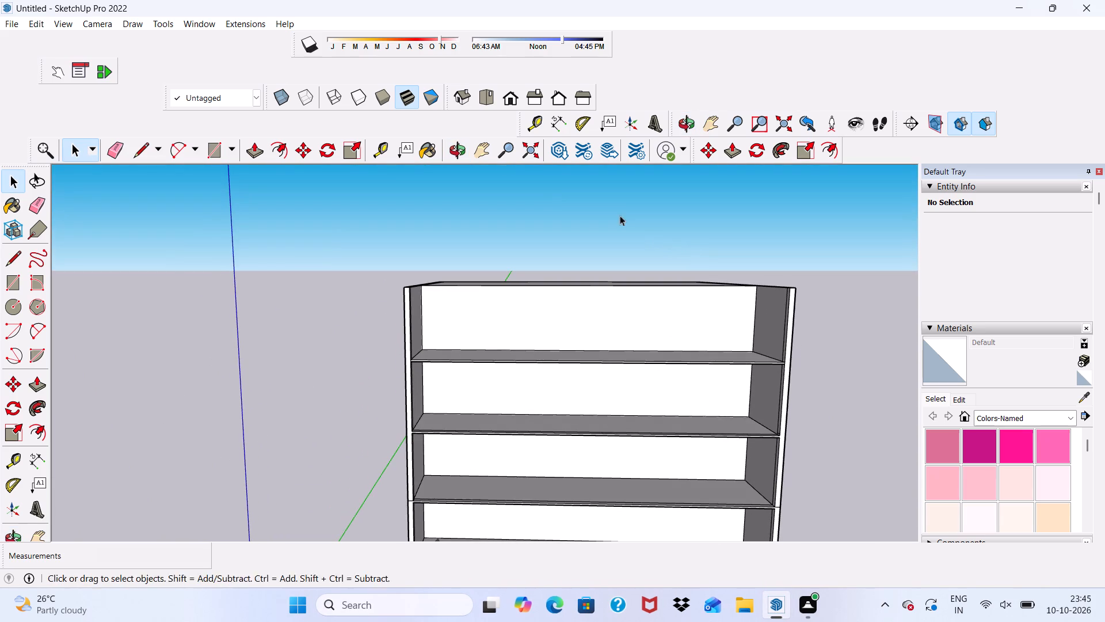
click(512, 98)
scroll(605, 396, down, 1)
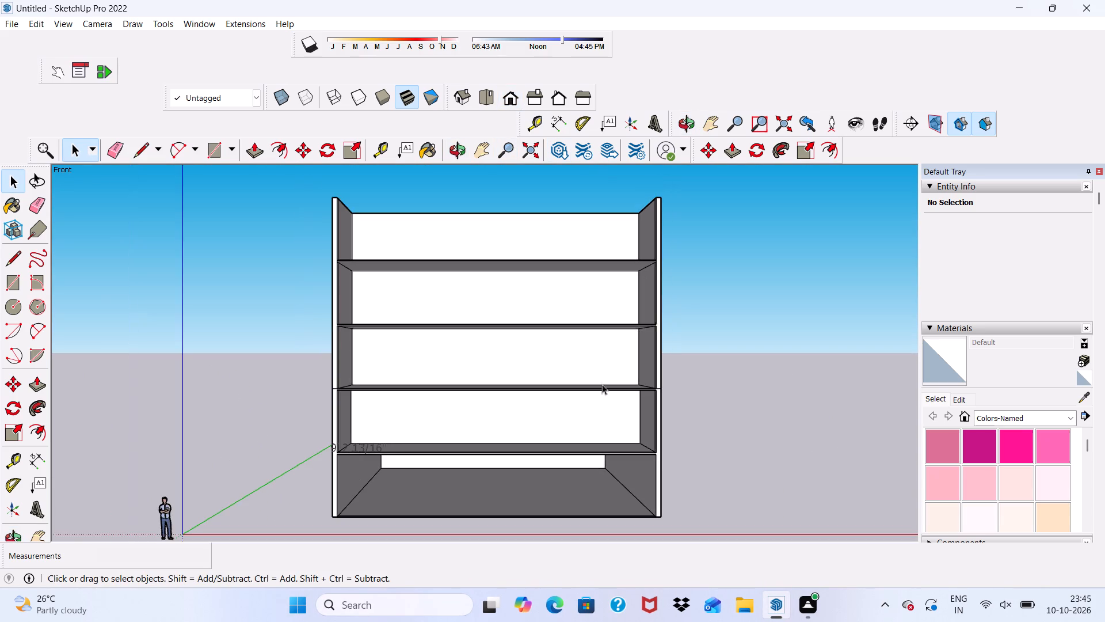
scroll(602, 384, down, 4)
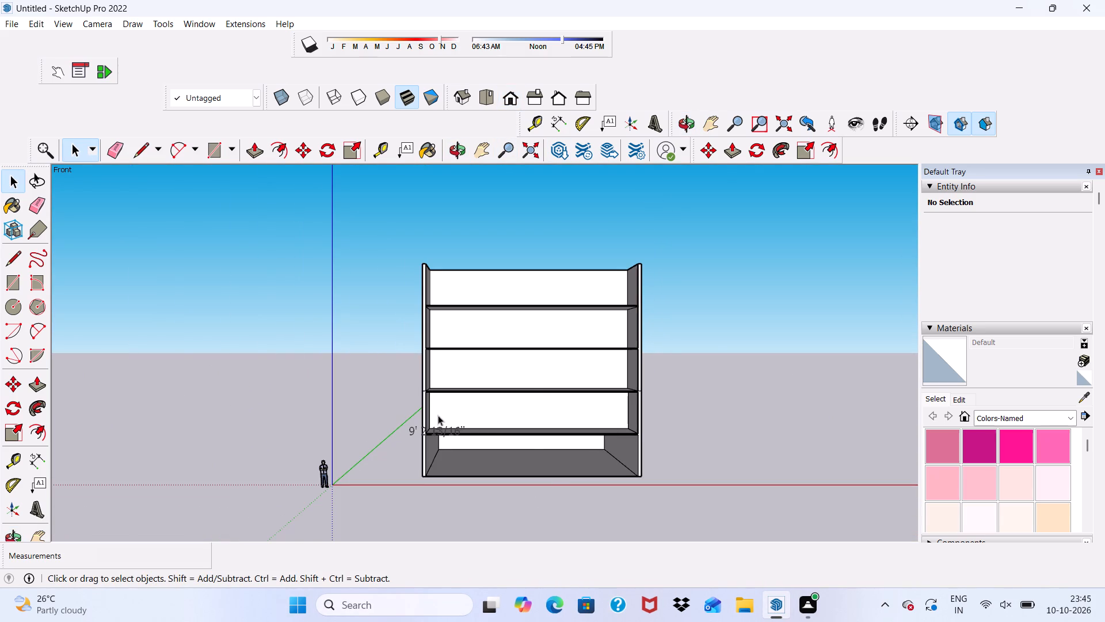
scroll(401, 382, up, 3)
middle_drag(480, 416, 475, 486)
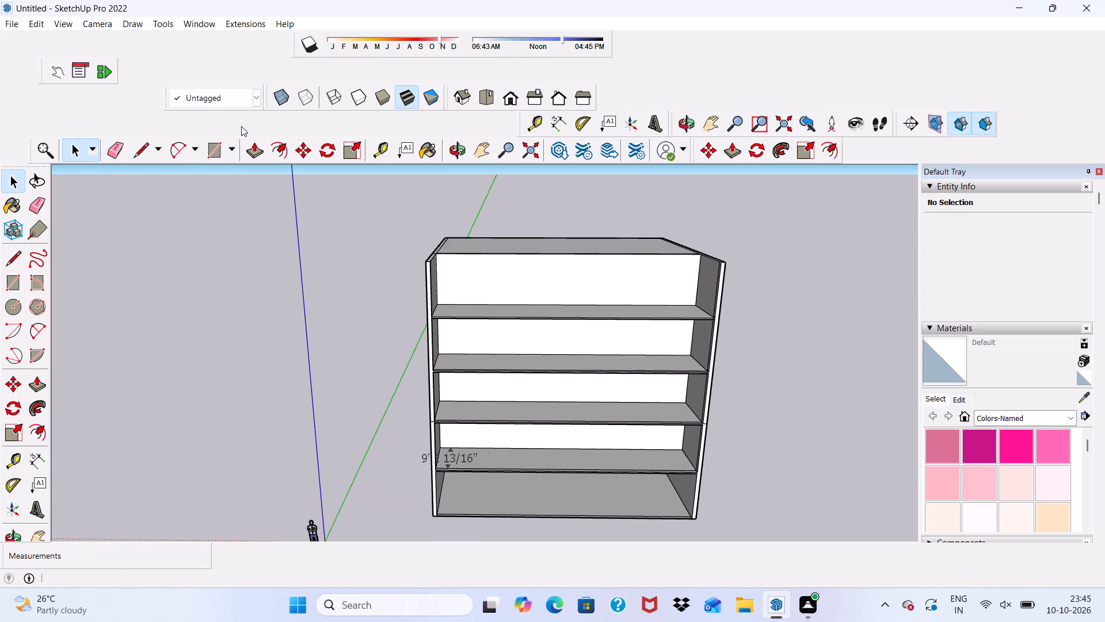
click(114, 150)
scroll(480, 480, up, 4)
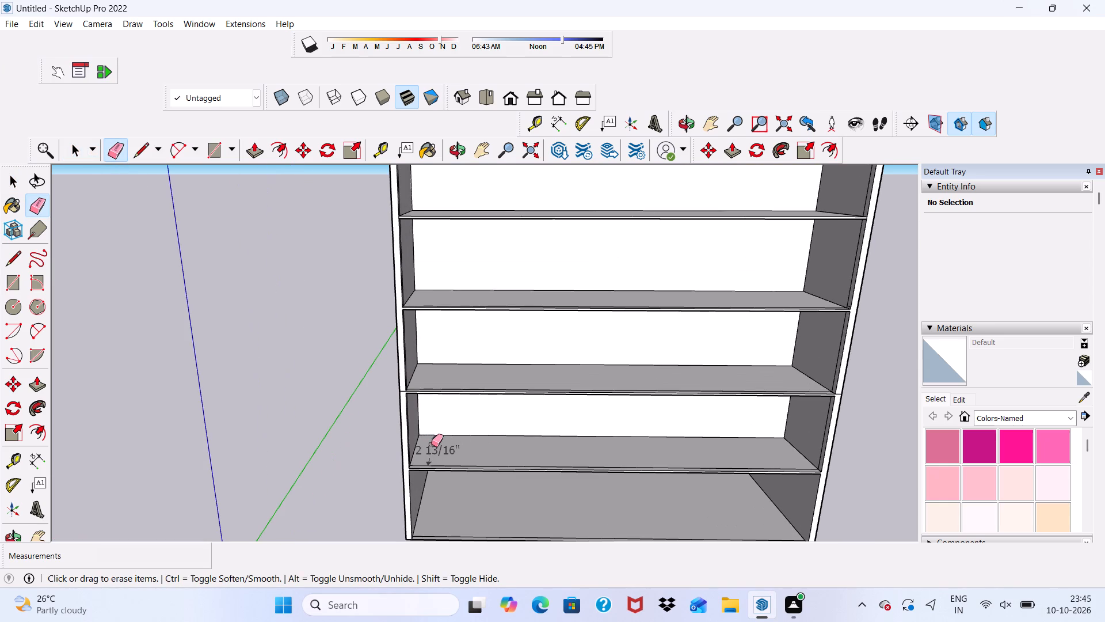
drag(431, 444, 433, 452)
scroll(436, 453, down, 4)
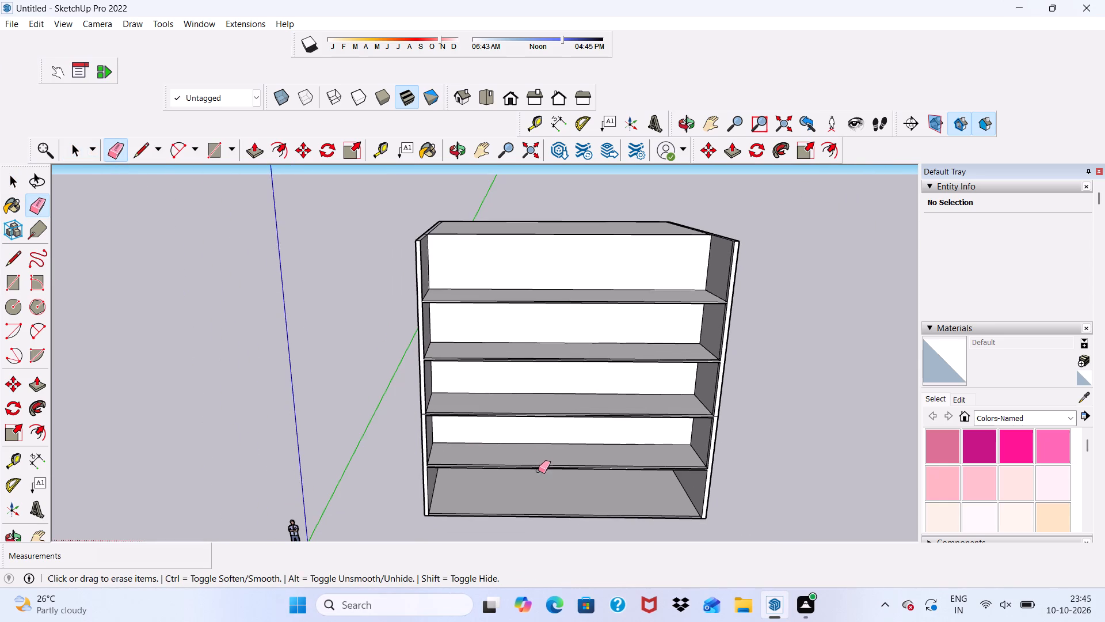
key(space)
Draw a vertical rectangle about 7' 7" wide and 42' high at mid-front, from the second-storey floor slab's front edge to above the roof.
scroll(547, 480, down, 4)
middle_drag(566, 499, 548, 423)
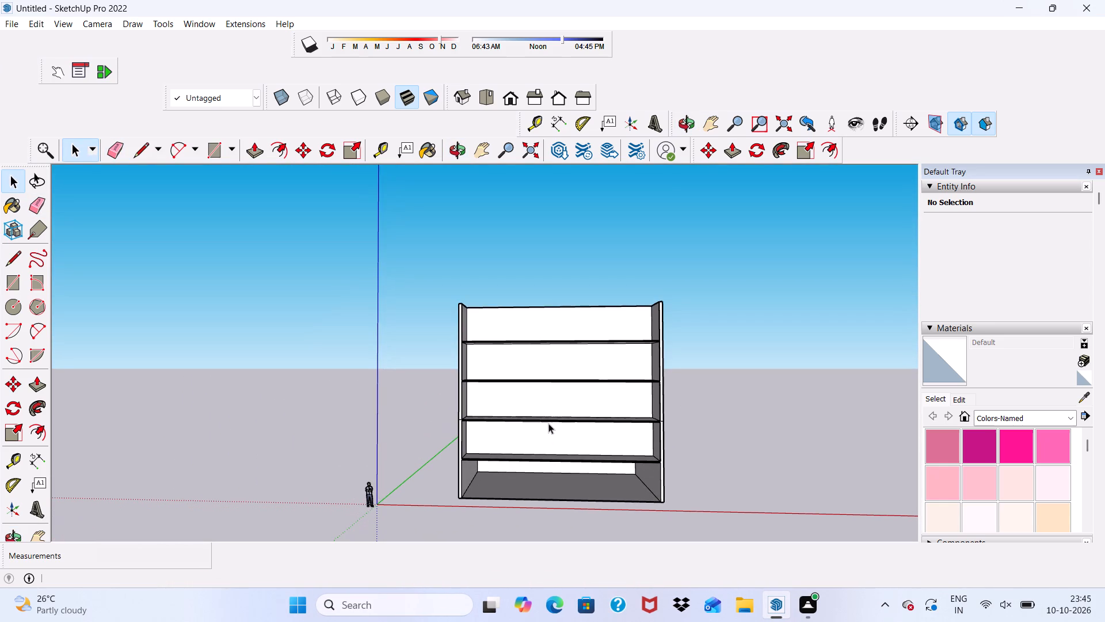
click(207, 155)
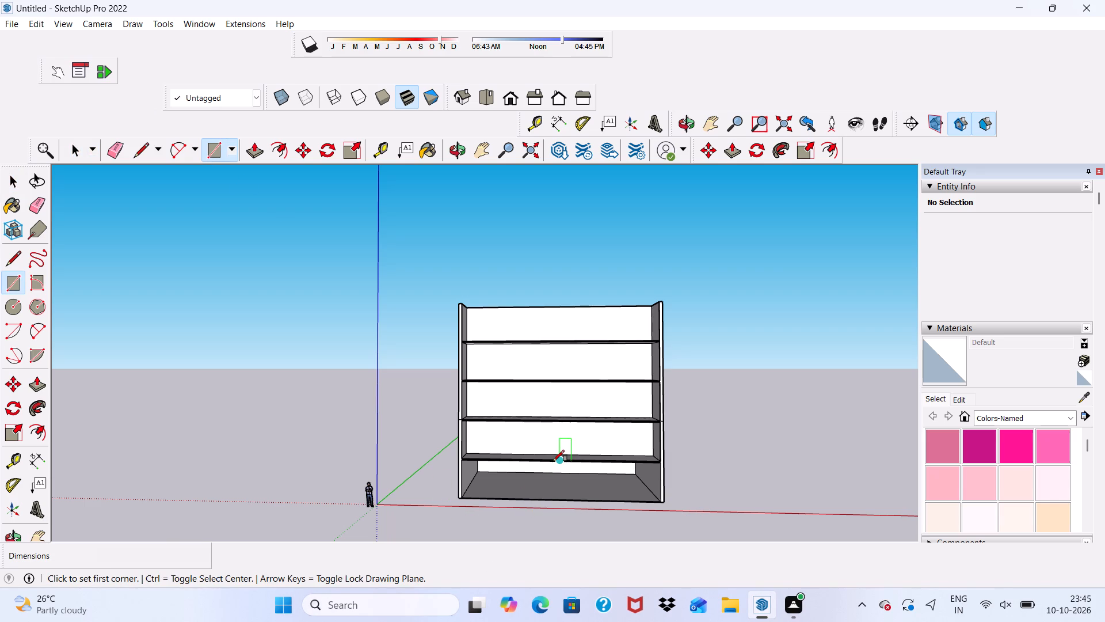
scroll(553, 461, up, 1)
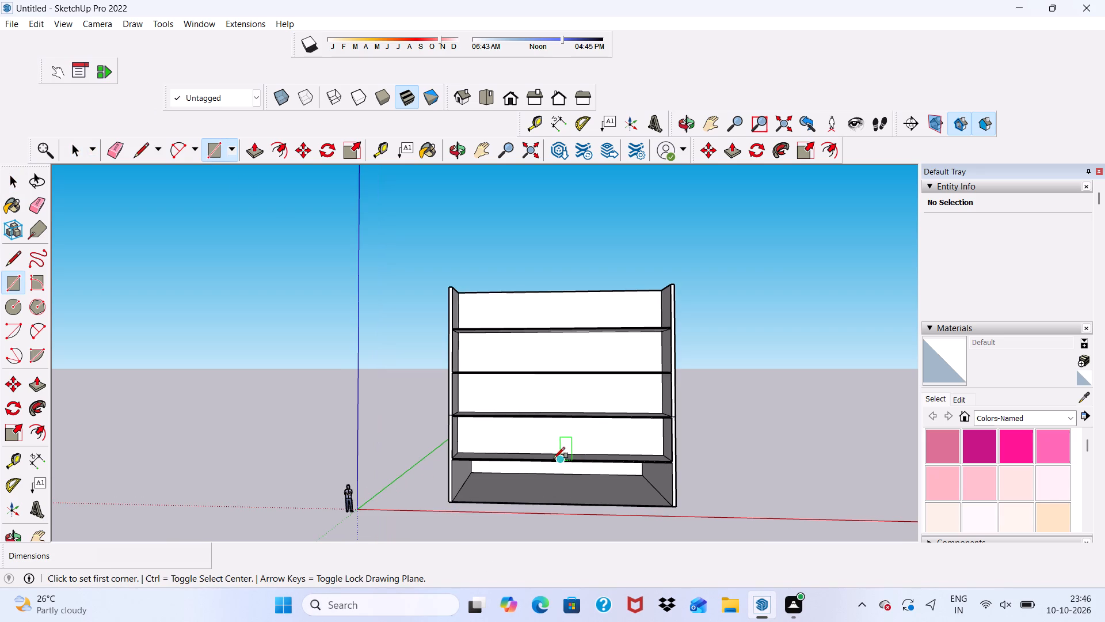
scroll(544, 458, up, 13)
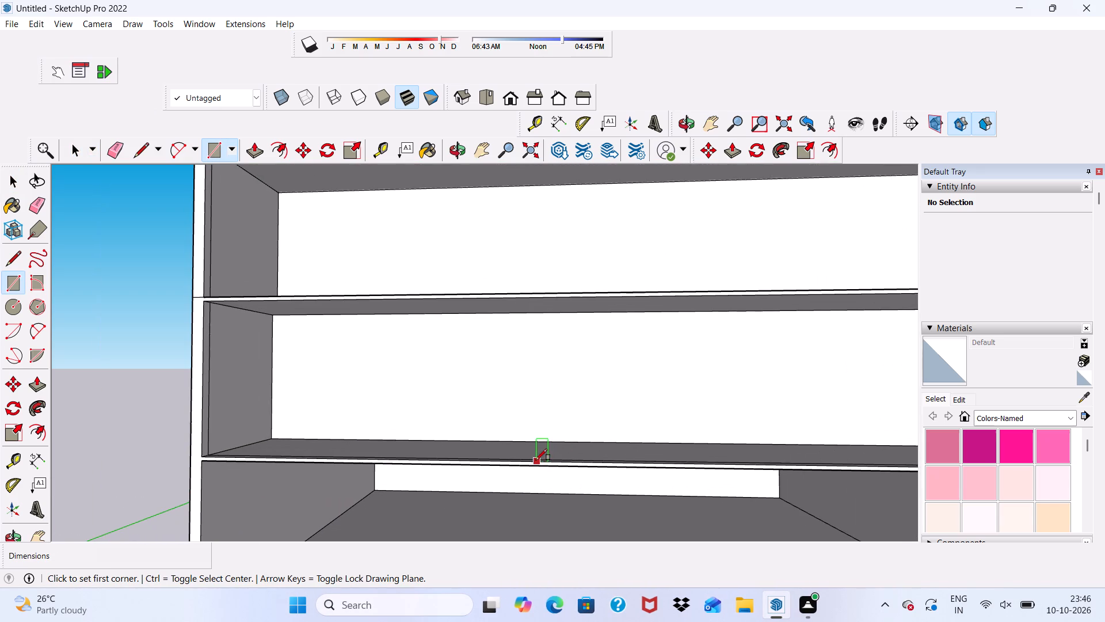
scroll(531, 466, down, 10)
scroll(595, 481, up, 1)
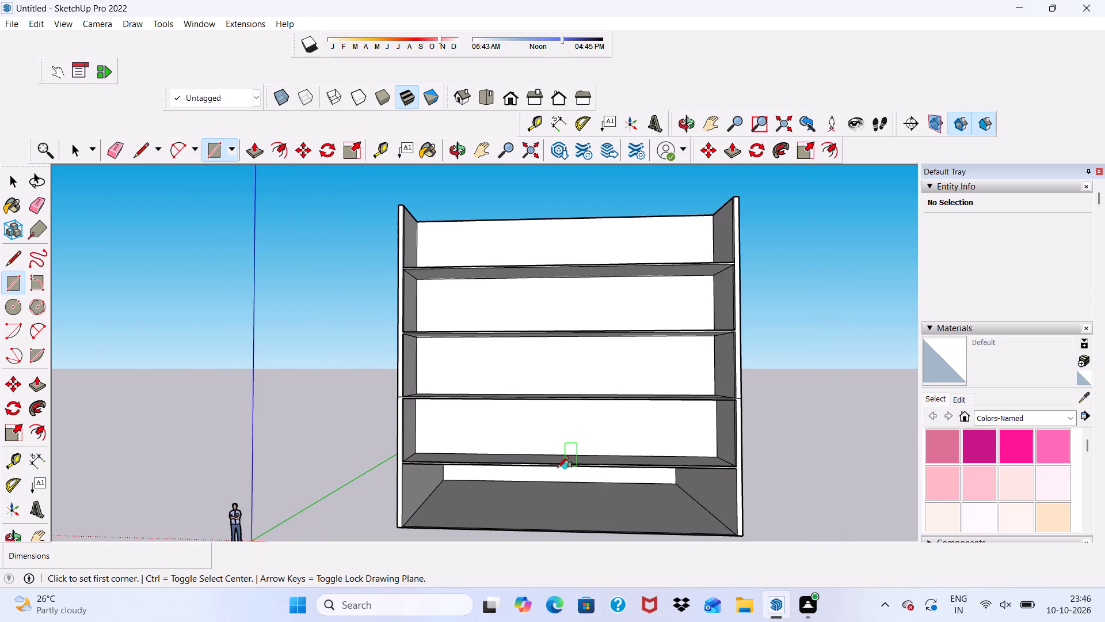
click(563, 468)
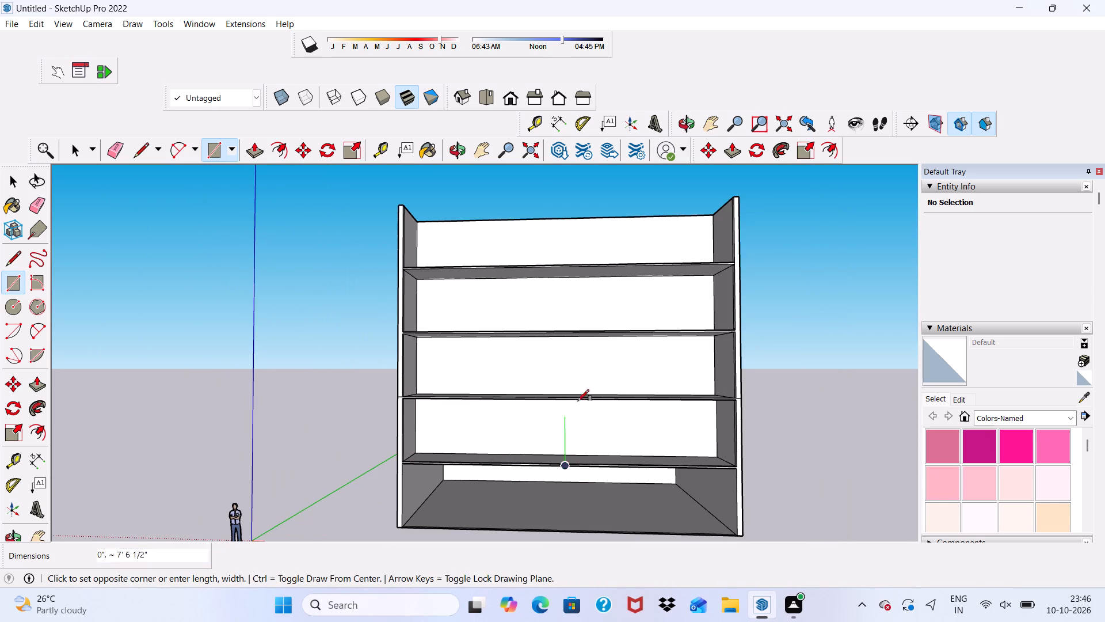
scroll(607, 206, down, 5)
scroll(608, 219, up, 3)
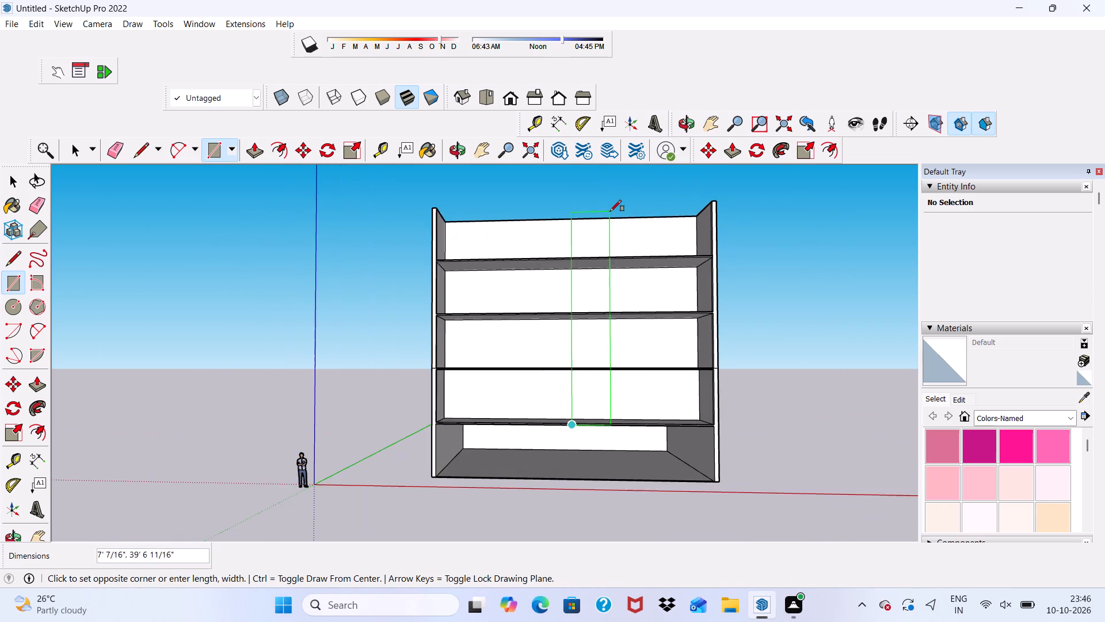
scroll(618, 208, down, 4)
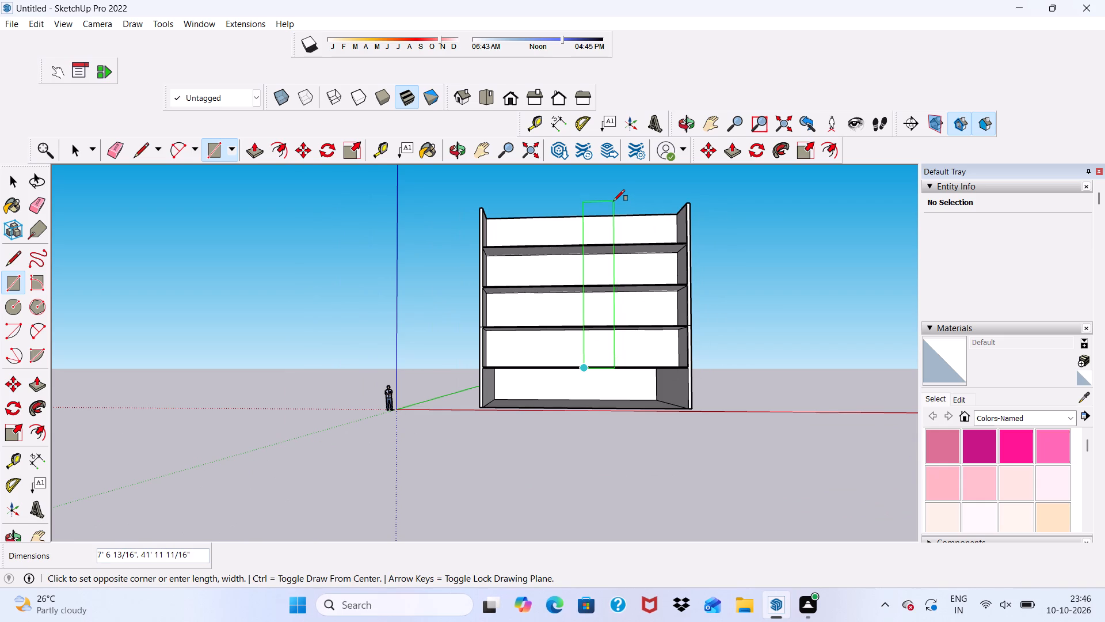
click(614, 201)
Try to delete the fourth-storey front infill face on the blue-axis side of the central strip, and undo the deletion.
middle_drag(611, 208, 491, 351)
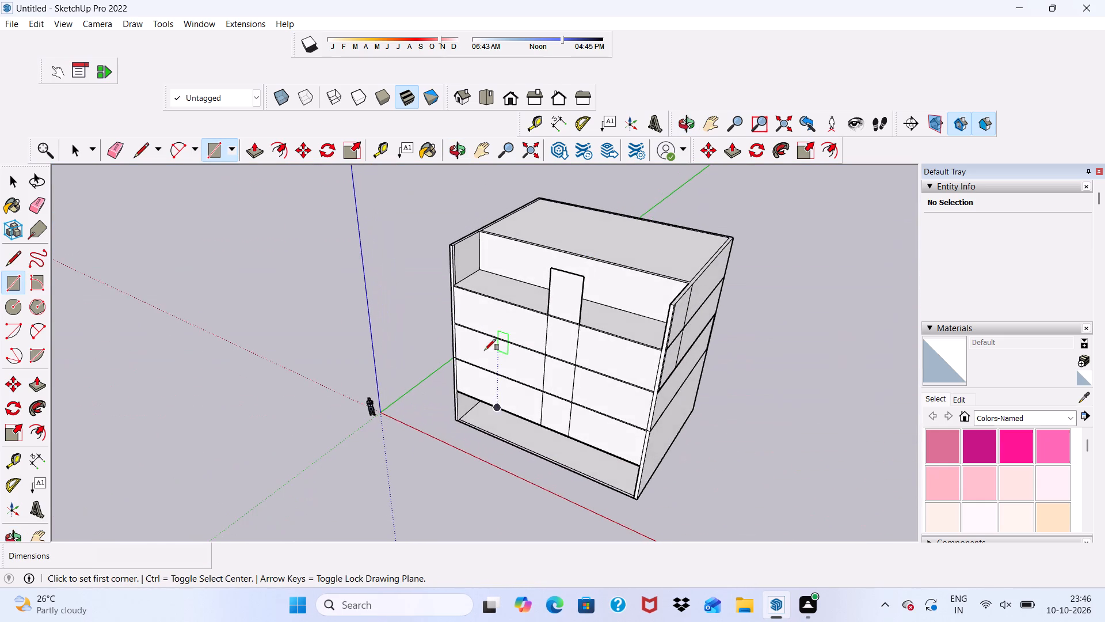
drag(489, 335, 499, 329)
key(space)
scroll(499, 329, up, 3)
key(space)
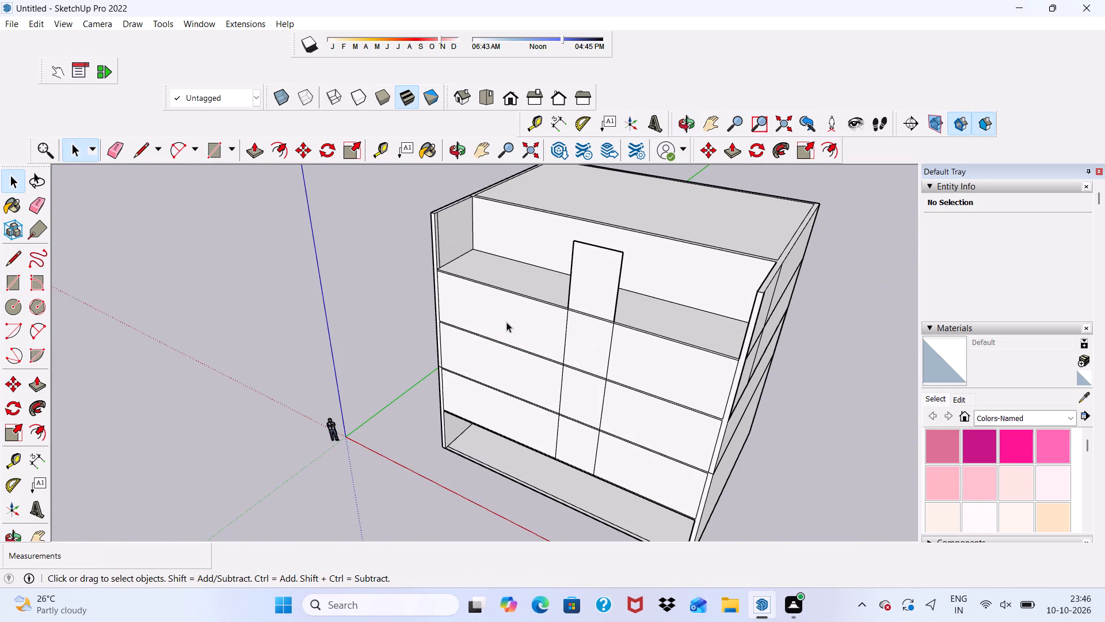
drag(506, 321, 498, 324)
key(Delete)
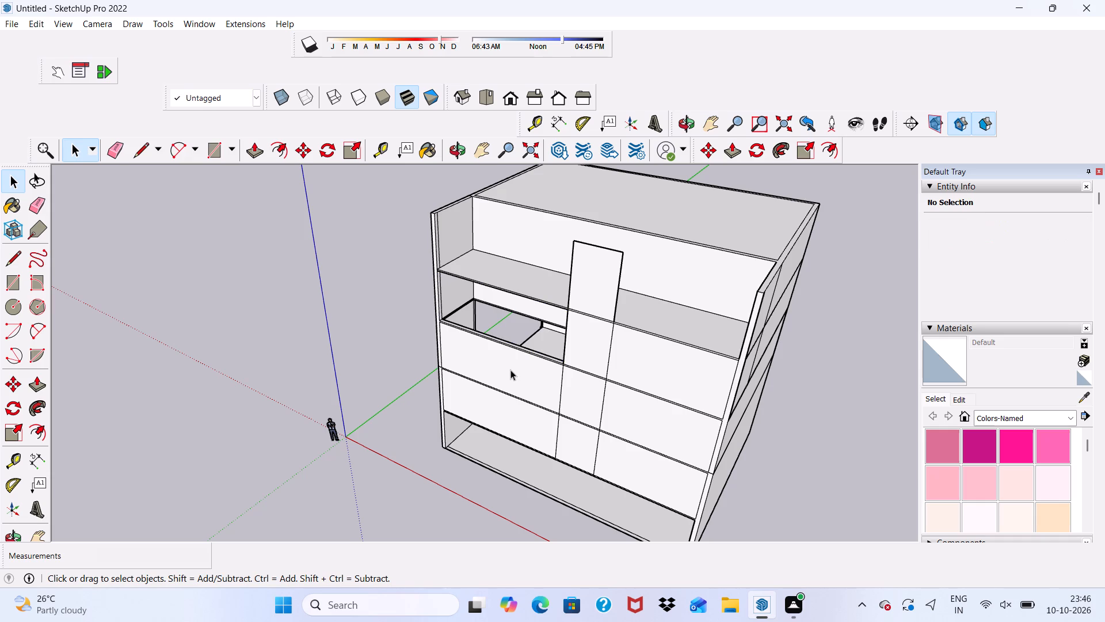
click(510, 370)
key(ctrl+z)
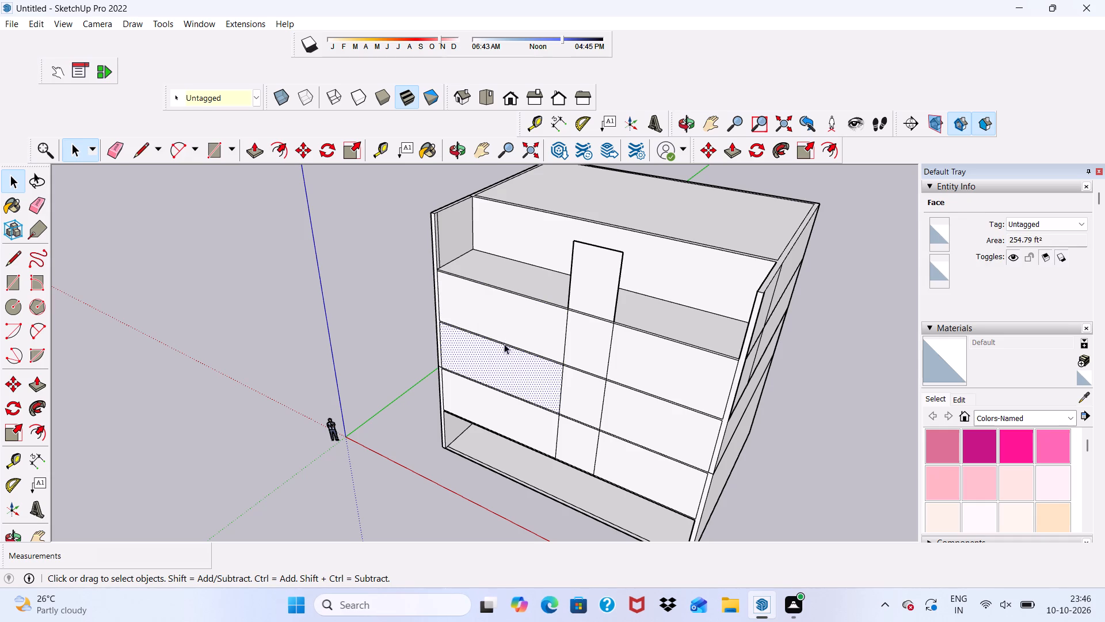
Delete the fourth-, third- and second-storey front infill faces on the blue-axis side of the central strip.
click(502, 321)
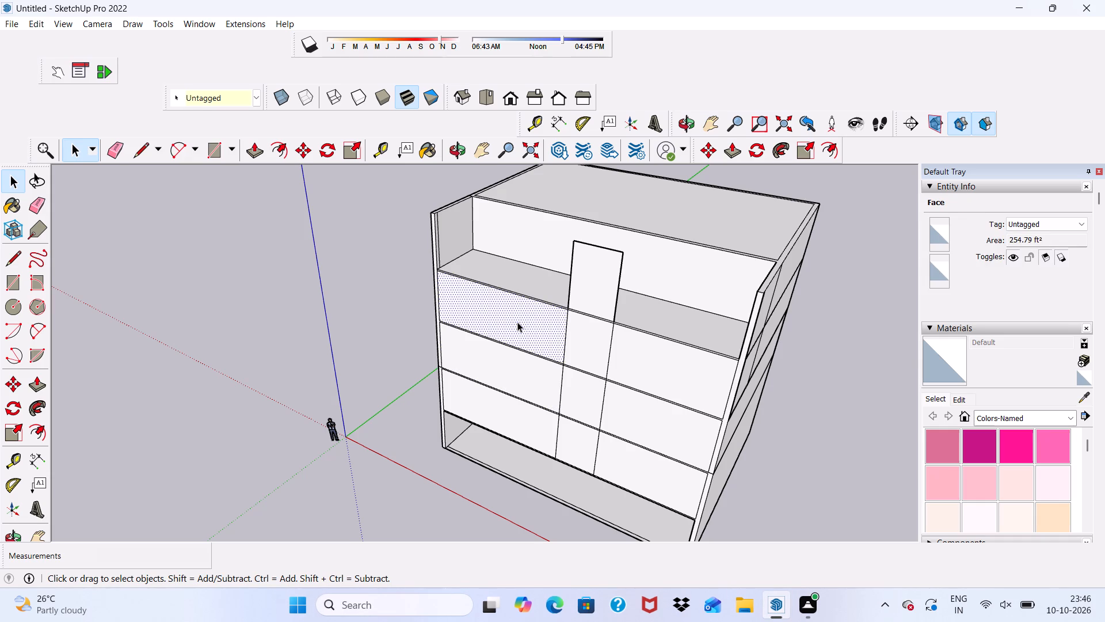
key(Delete)
scroll(524, 331, up, 8)
click(501, 395)
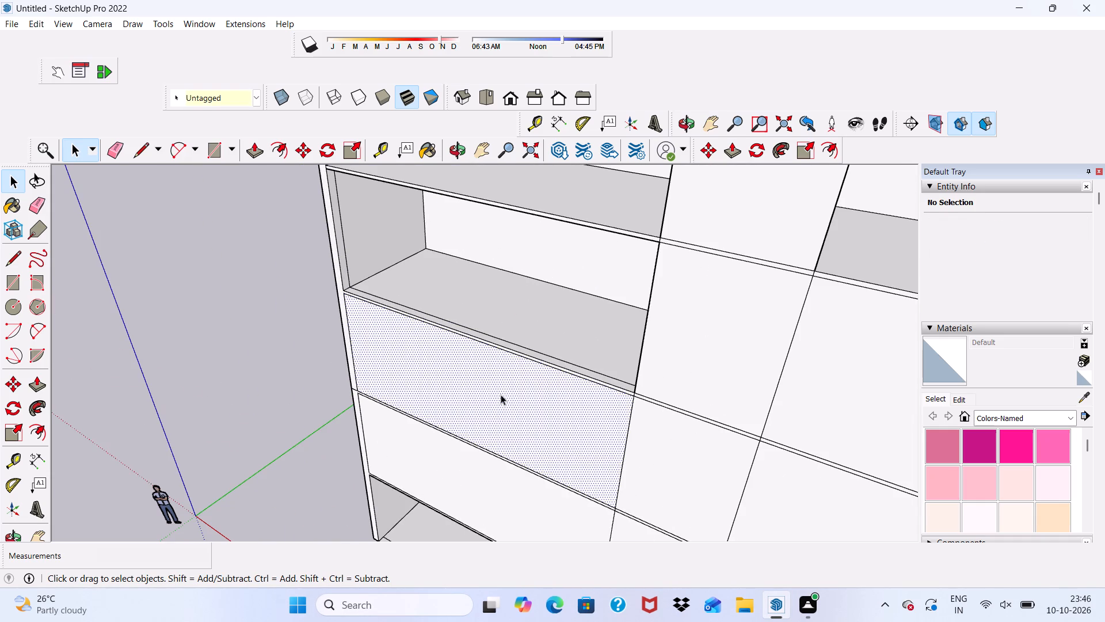
key(Delete)
click(458, 464)
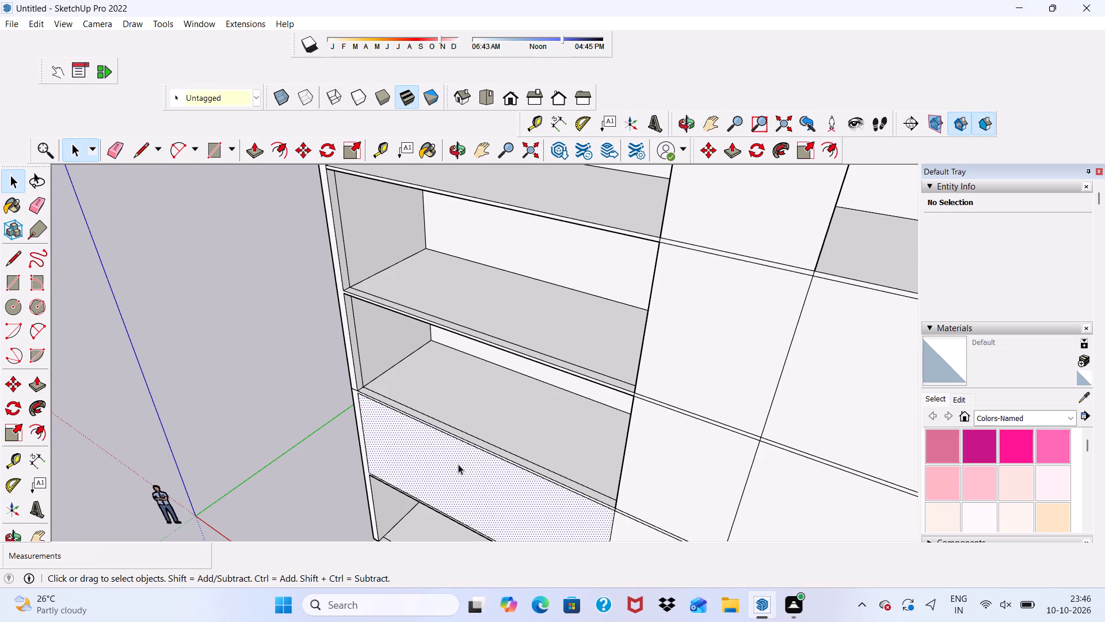
key(Delete)
Delete the fourth-storey front infill face on the other side of the central strip.
scroll(463, 414, down, 5)
scroll(477, 354, down, 4)
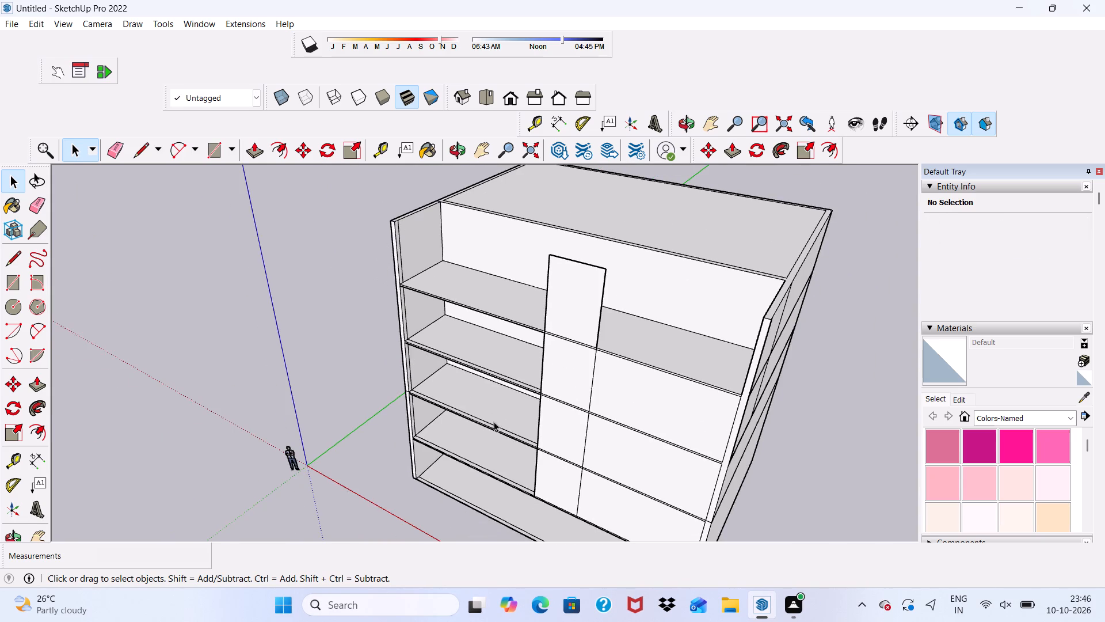
click(599, 384)
key(Delete)
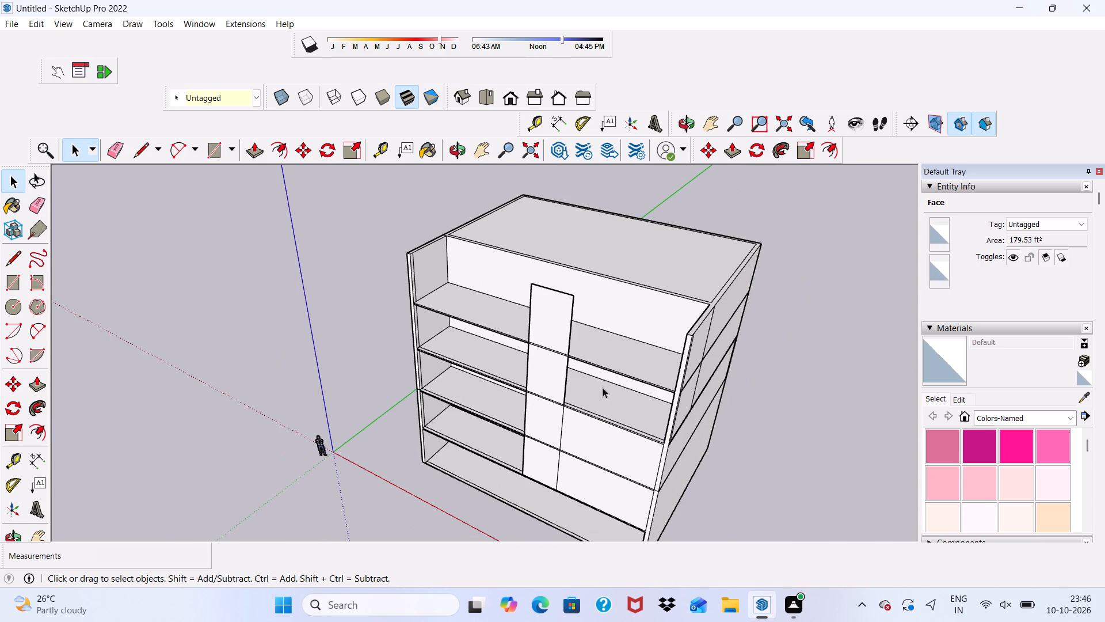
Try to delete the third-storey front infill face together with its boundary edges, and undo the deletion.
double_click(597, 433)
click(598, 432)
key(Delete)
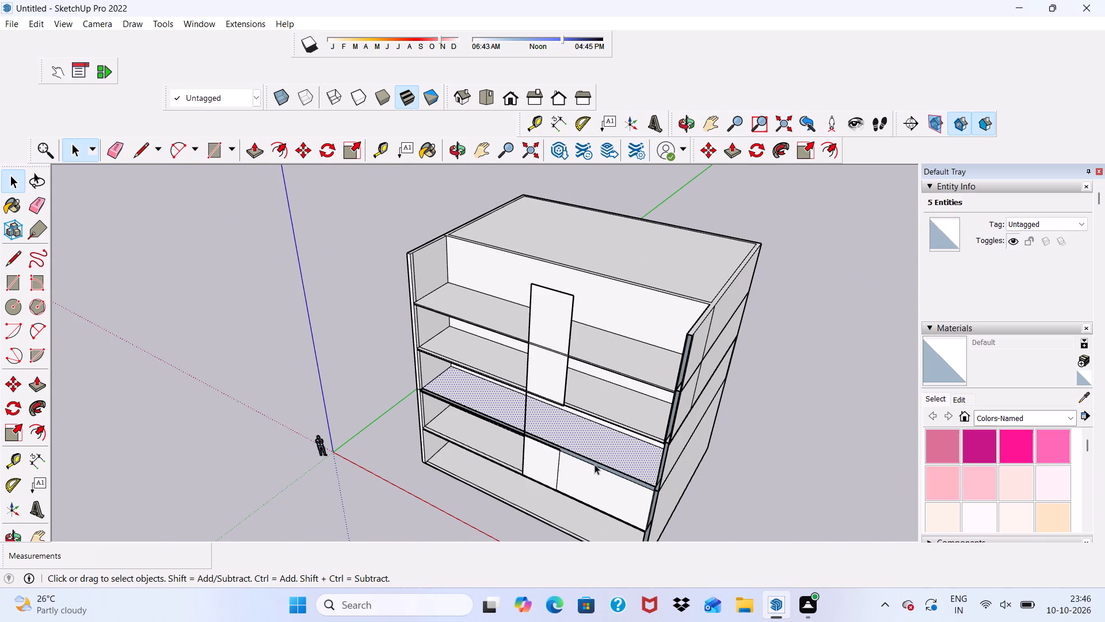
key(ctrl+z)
Delete the remaining third- and second-storey front infill faces beside the central strip, leaving only the strip.
scroll(603, 419, up, 4)
scroll(585, 461, up, 2)
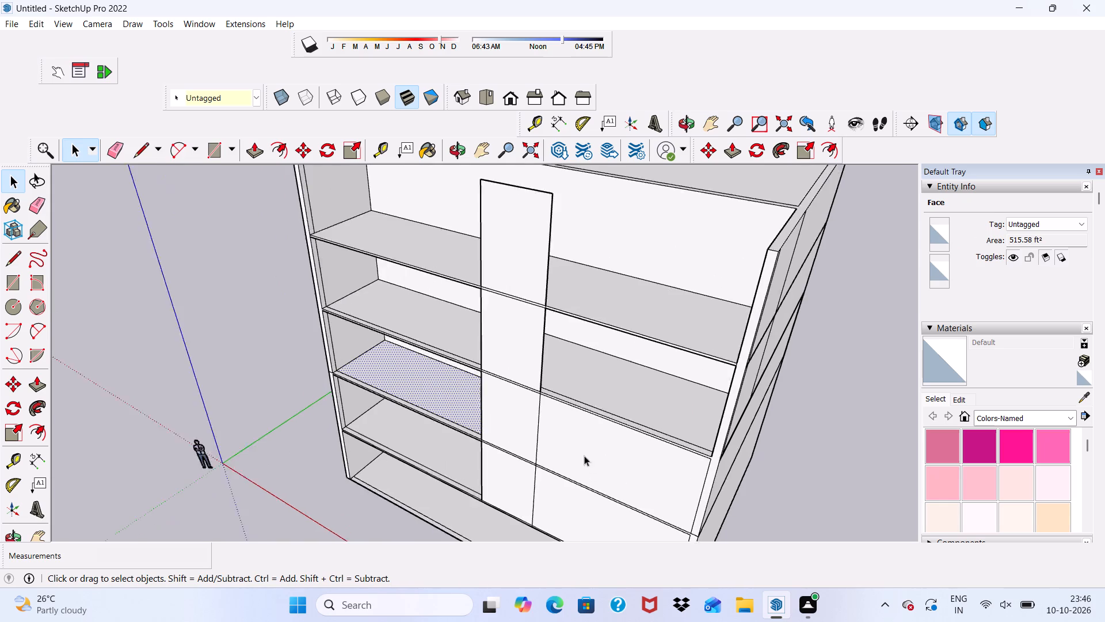
scroll(584, 456, up, 9)
click(560, 420)
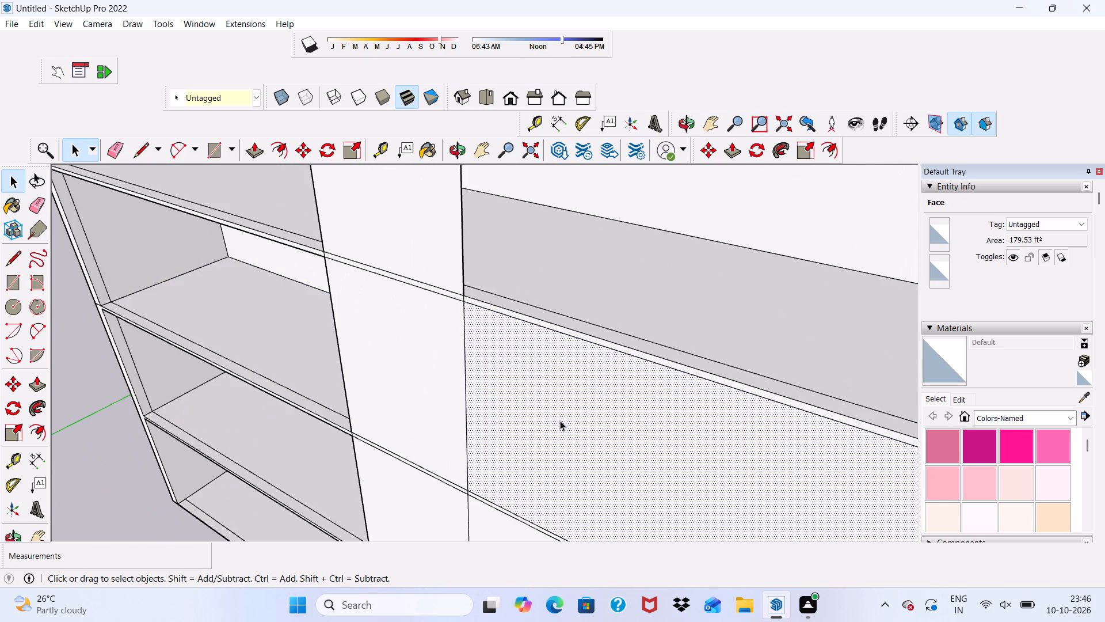
key(Delete)
scroll(555, 396, down, 9)
scroll(578, 488, up, 3)
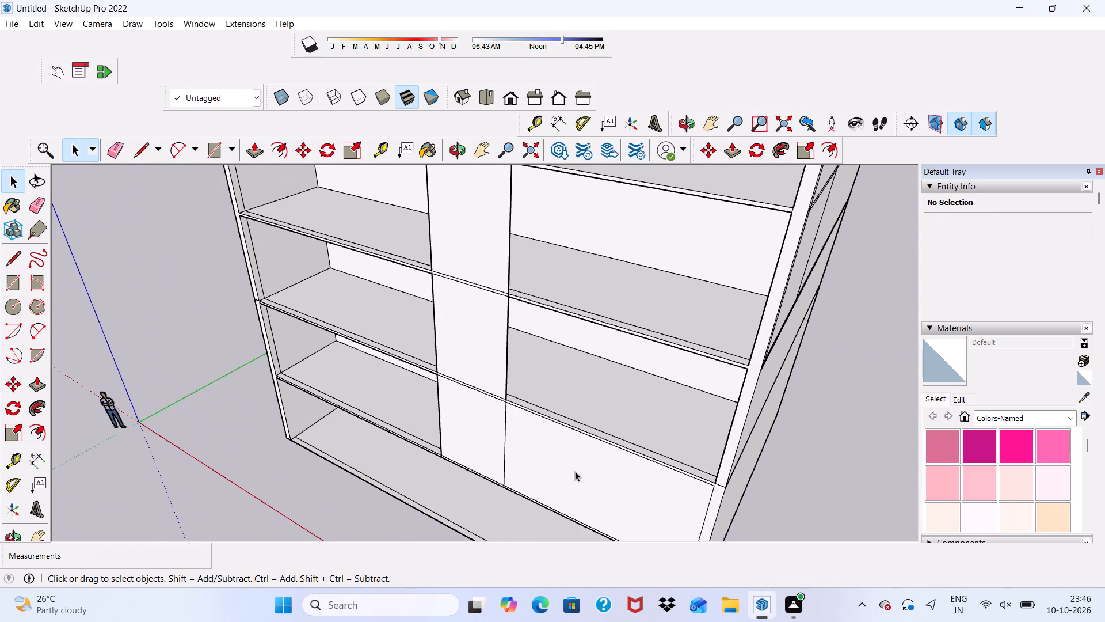
click(575, 471)
key(Delete)
Examine the central front strip where it crosses the storey slabs and rises above the roof.
scroll(574, 471, down, 4)
middle_drag(570, 473, 684, 359)
scroll(540, 308, up, 4)
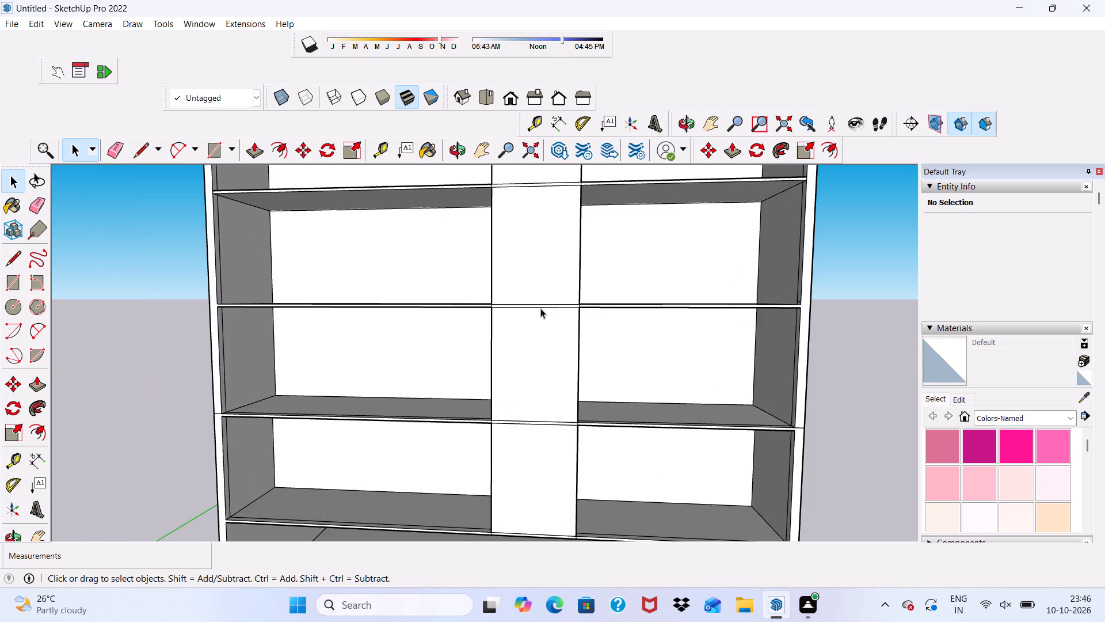
scroll(540, 309, down, 9)
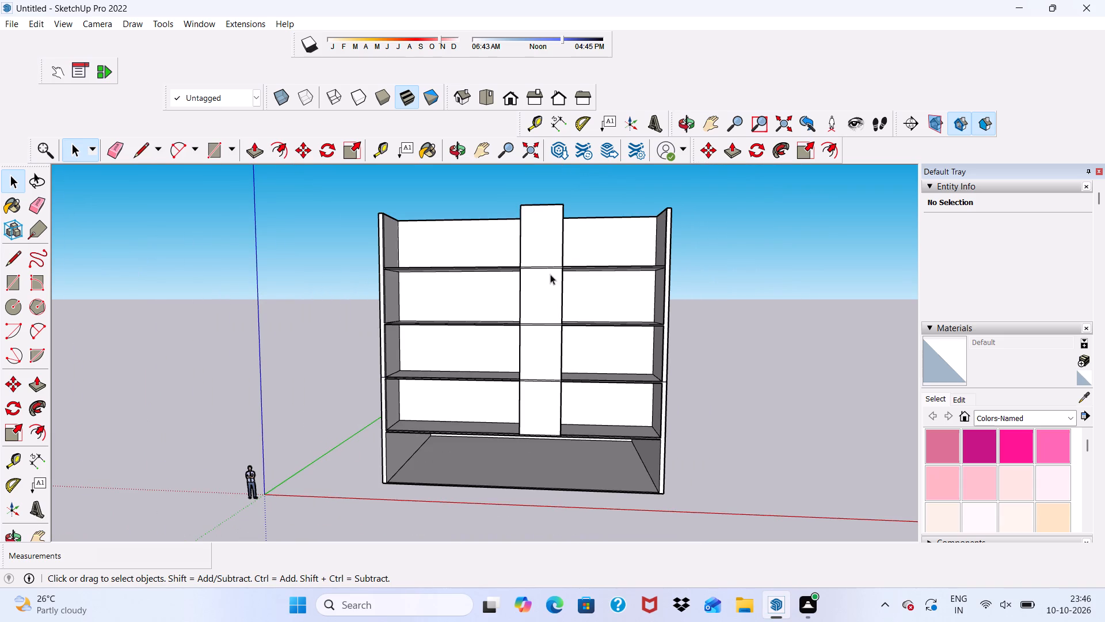
scroll(535, 273, down, 1)
scroll(543, 250, up, 9)
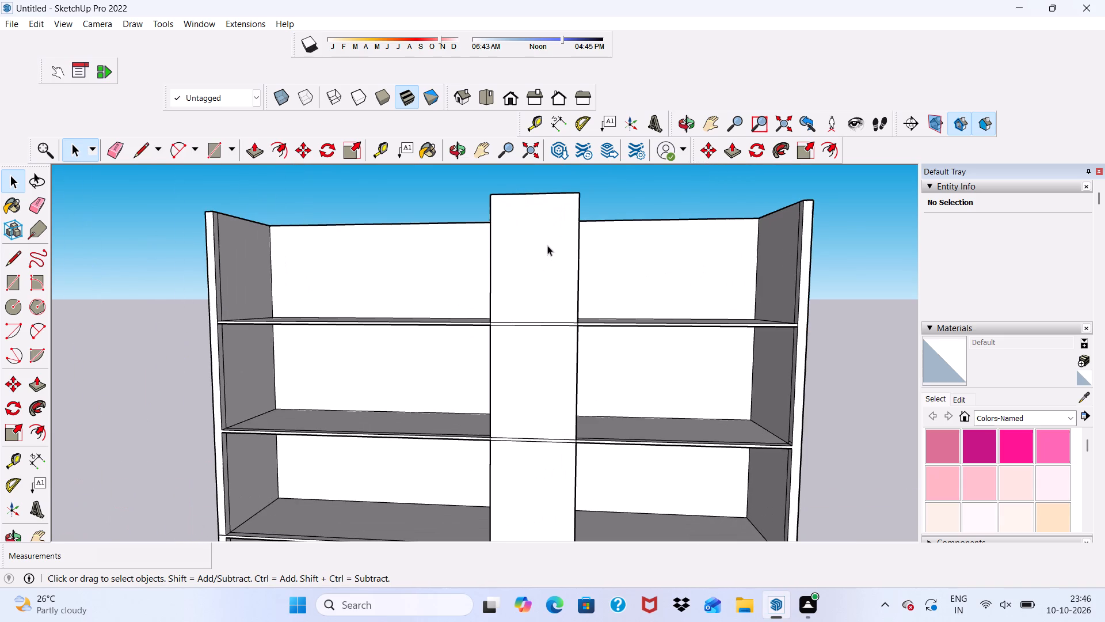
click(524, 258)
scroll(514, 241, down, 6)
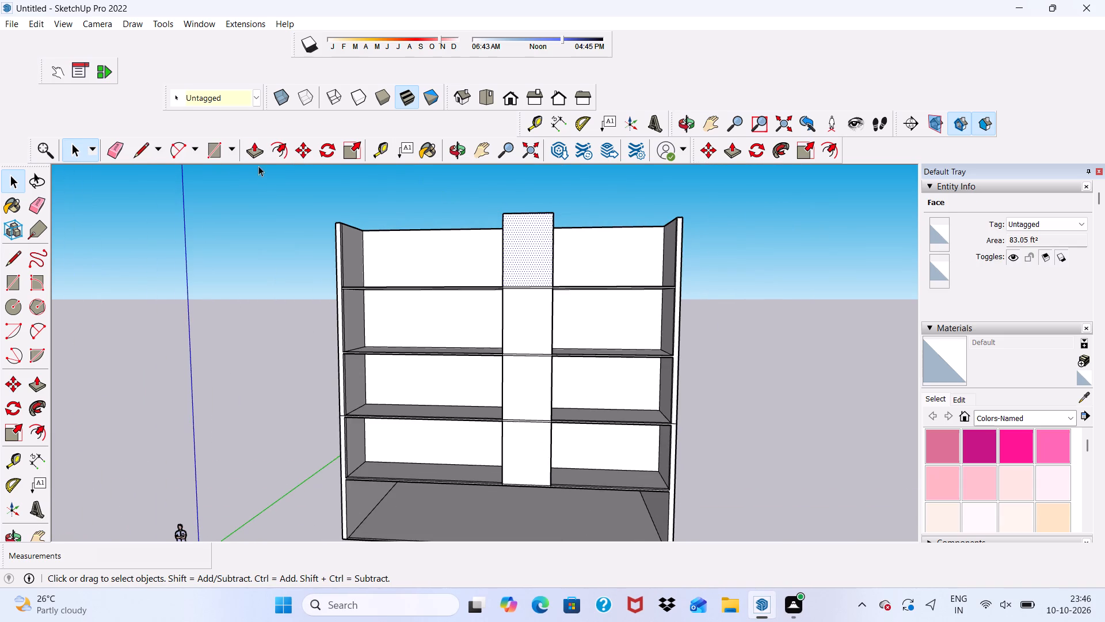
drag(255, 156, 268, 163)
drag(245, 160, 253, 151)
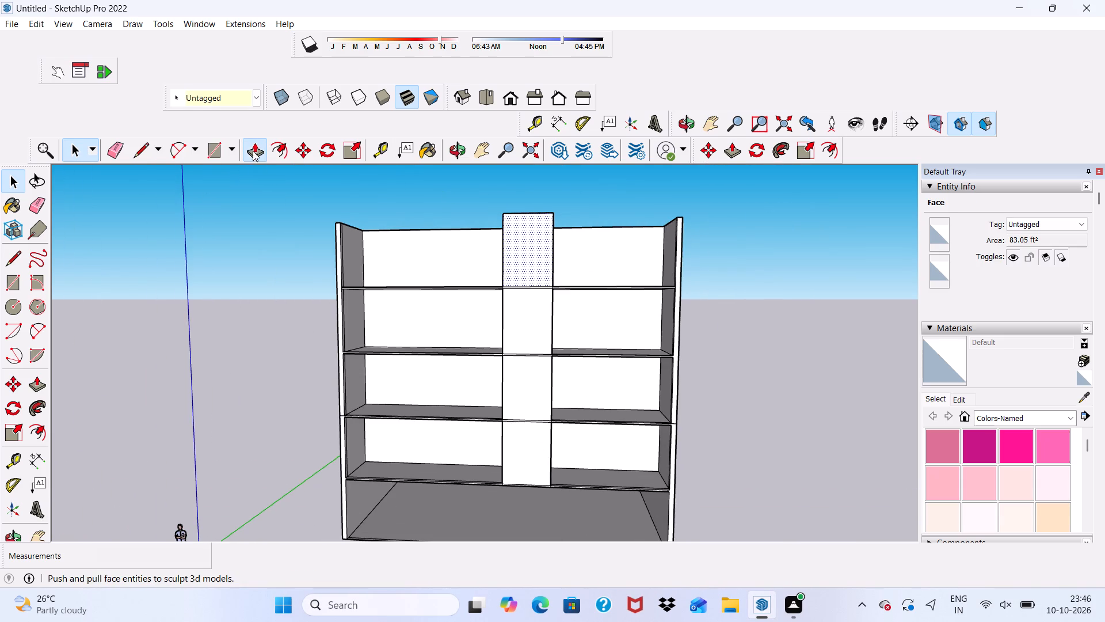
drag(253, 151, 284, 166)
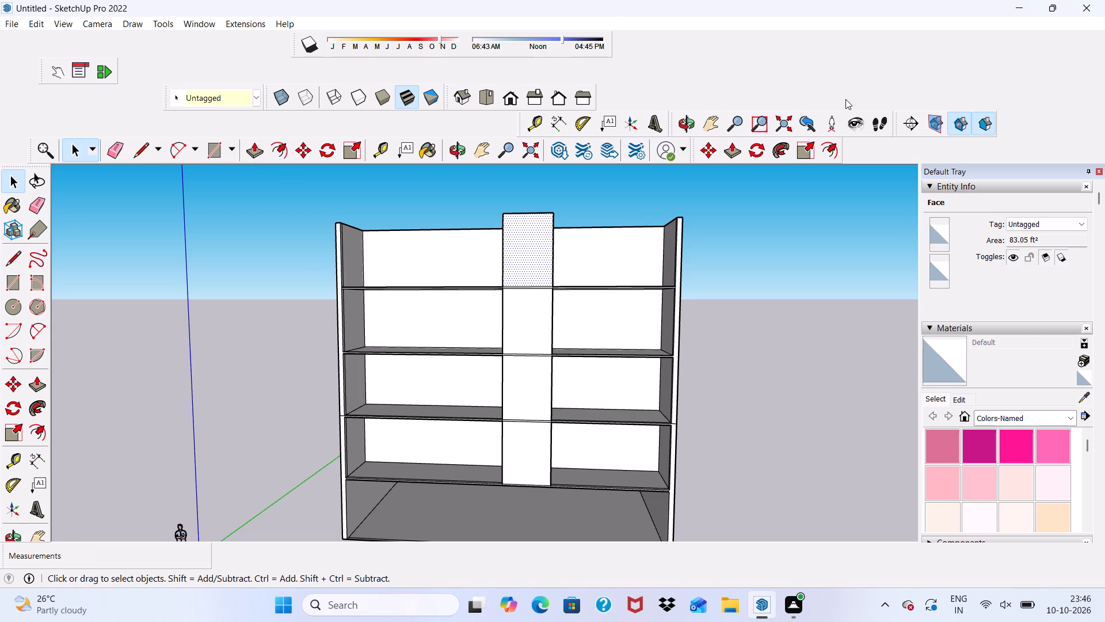
Place a guide line 9" inward from the front edge of the top storey's floor slab.
middle_drag(496, 316, 366, 461)
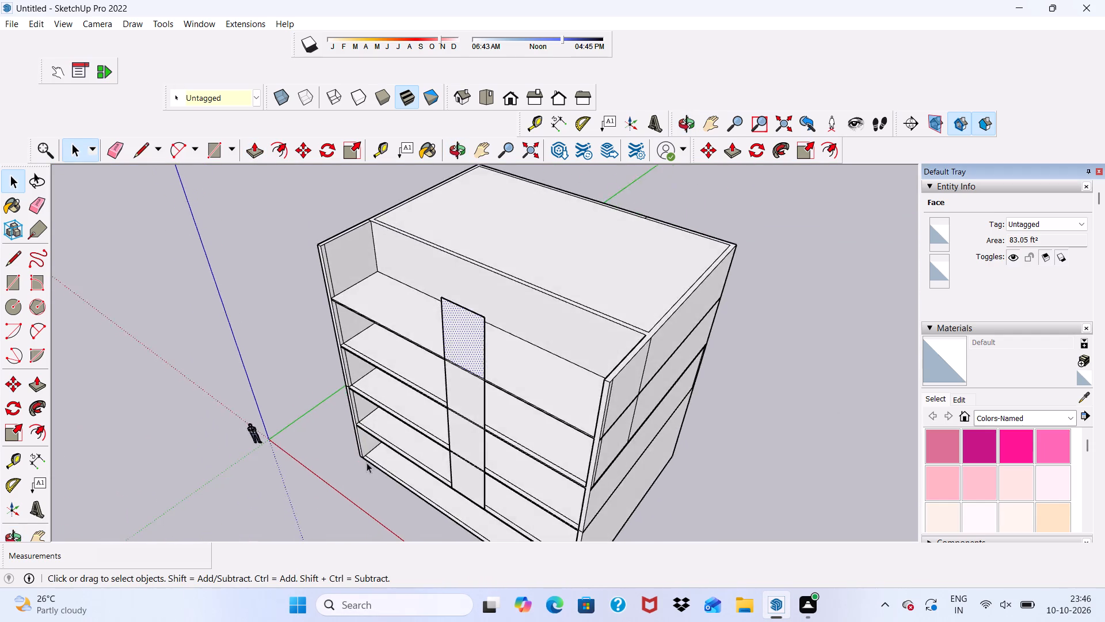
scroll(316, 318, up, 14)
scroll(367, 315, up, 4)
scroll(296, 268, down, 2)
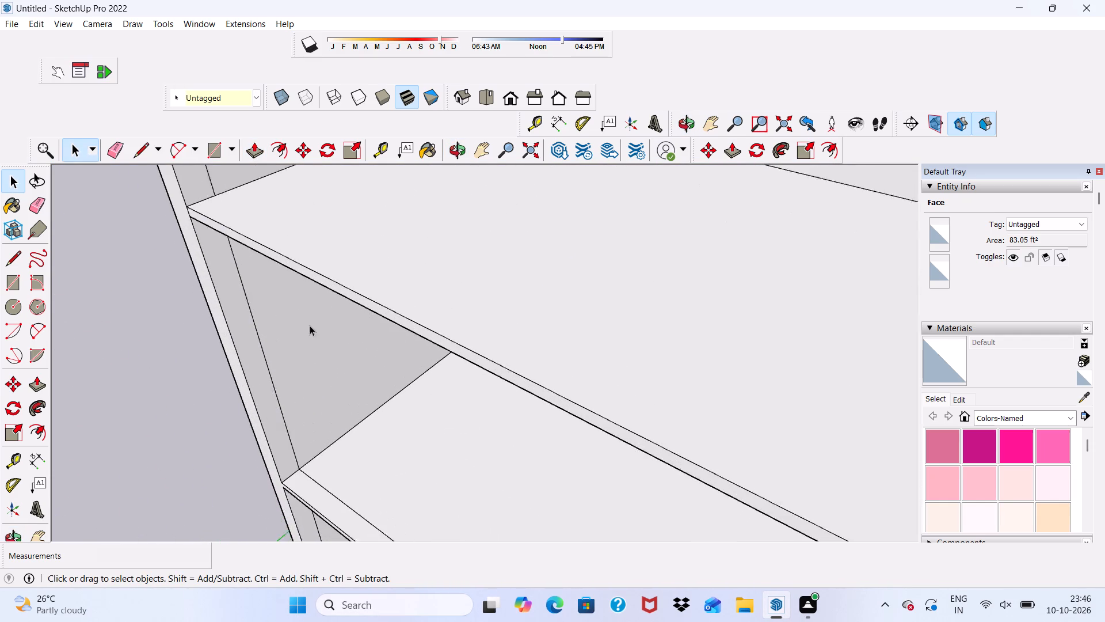
scroll(310, 325, down, 2)
scroll(359, 282, down, 3)
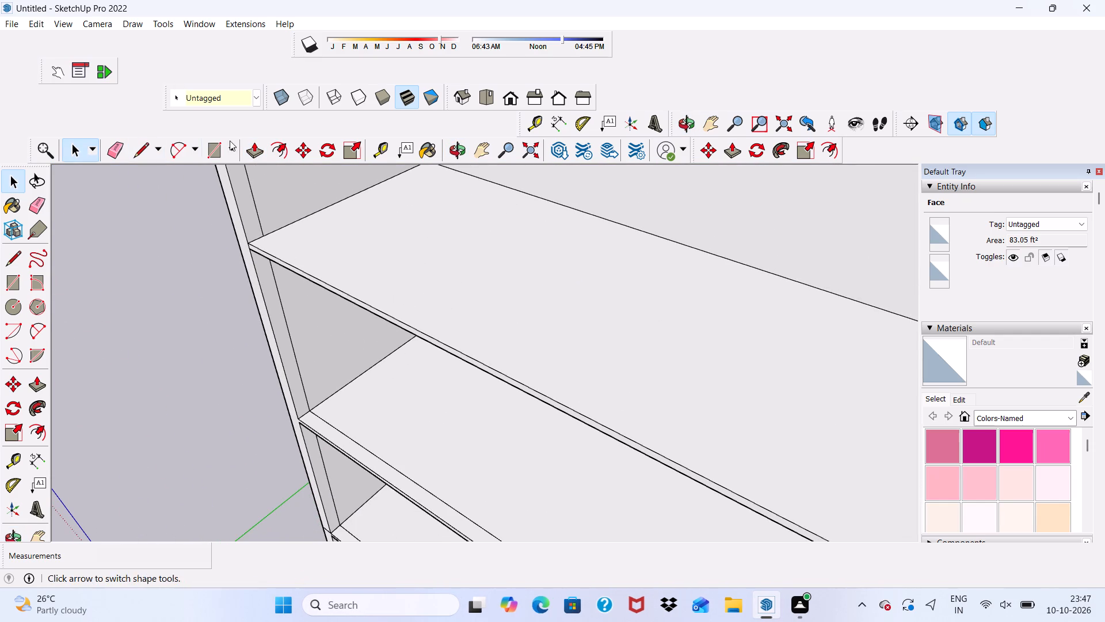
click(287, 147)
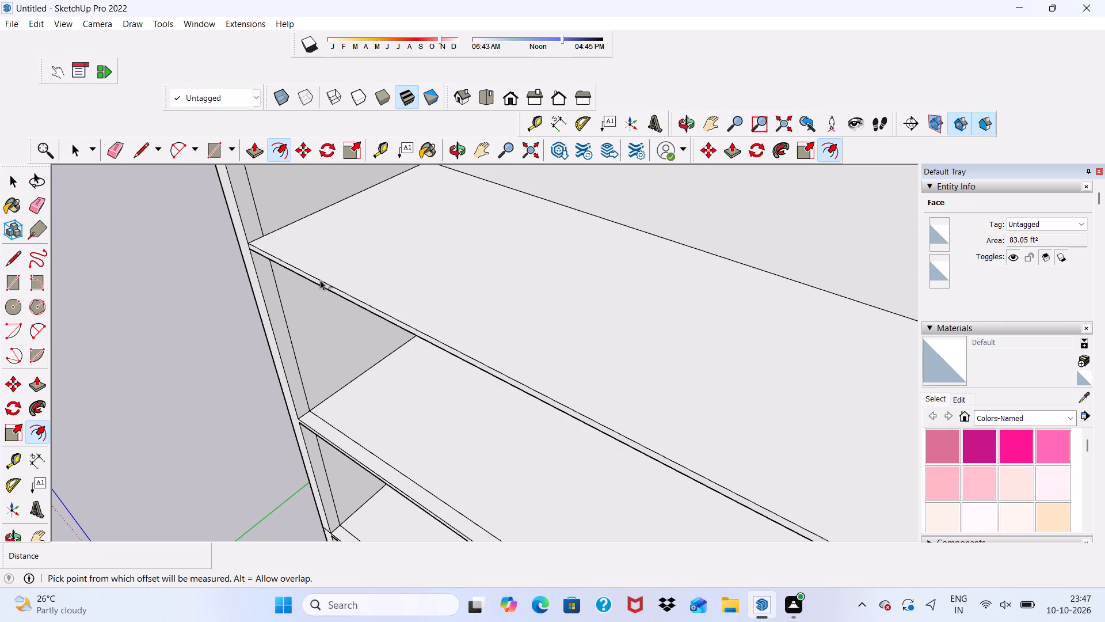
key(space)
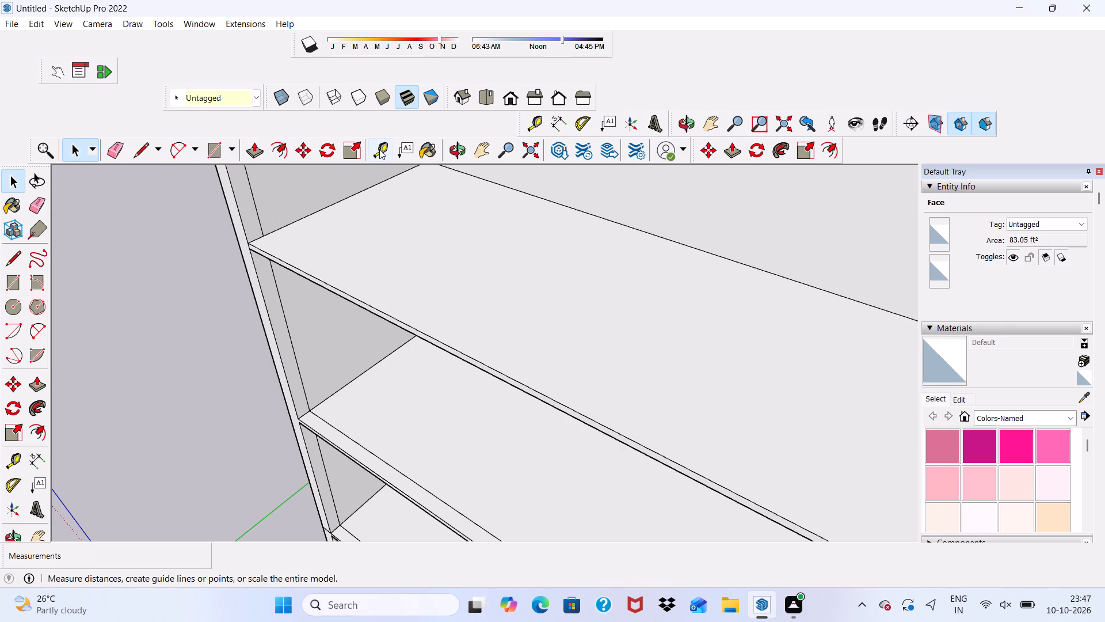
click(379, 149)
scroll(386, 294, up, 2)
click(379, 314)
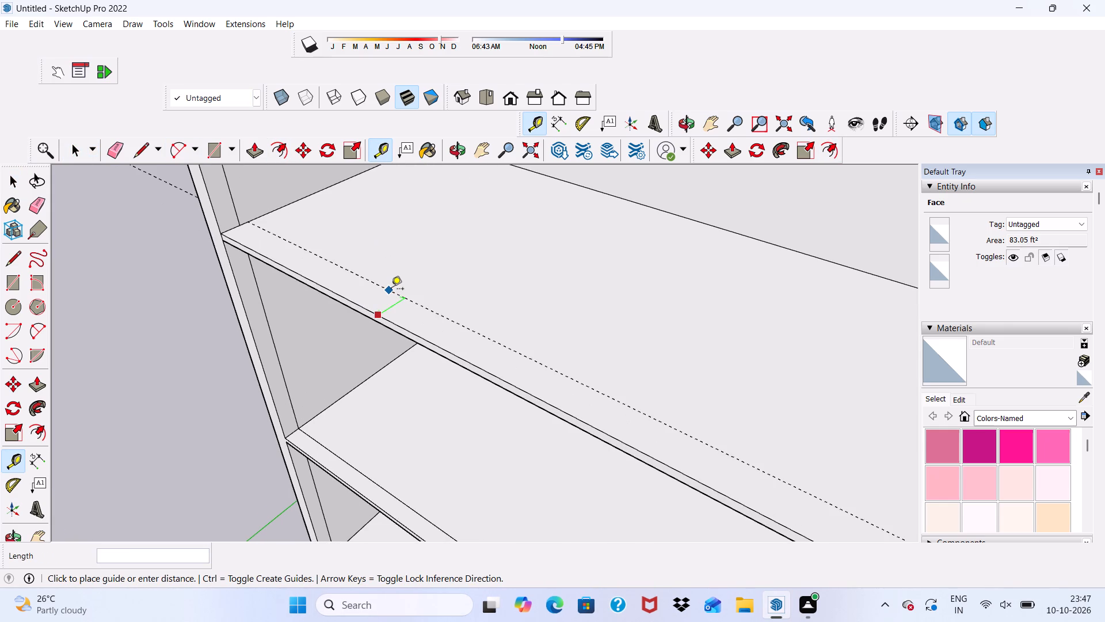
text(9")
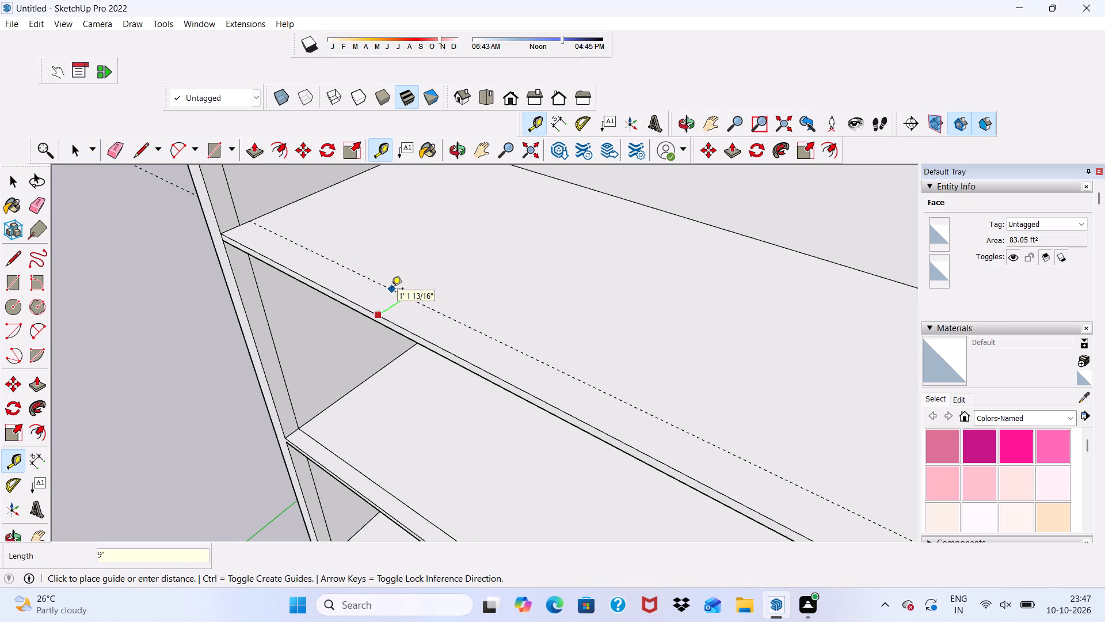
key(Return)
scroll(90, 165, up, 1)
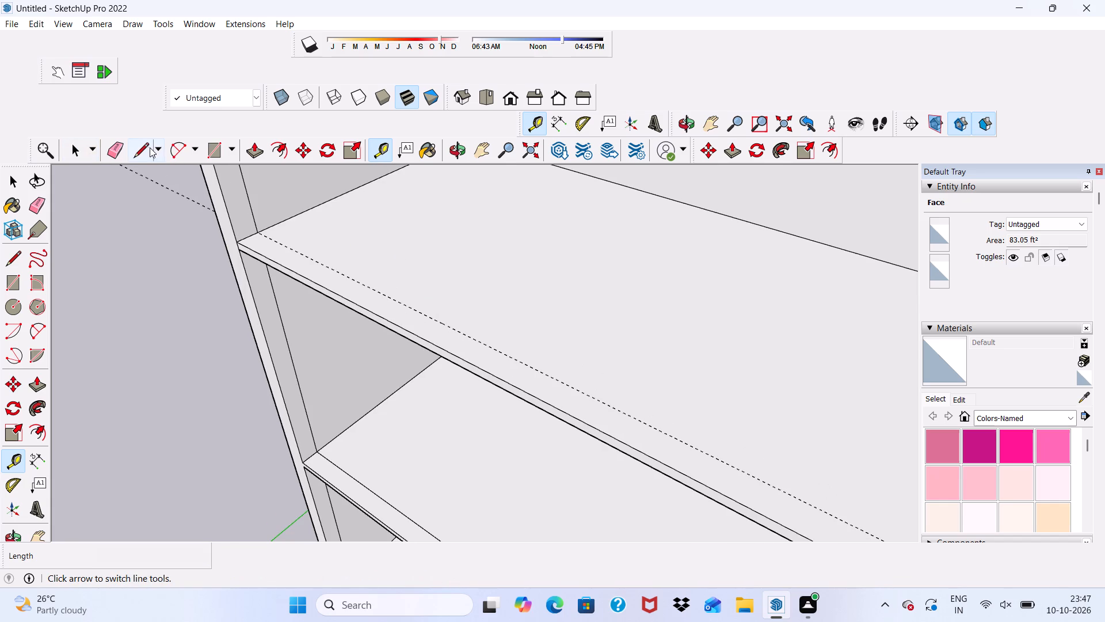
Draw a 51' line along the guide on the top storey's floor slab, from one side wall to the other.
click(147, 146)
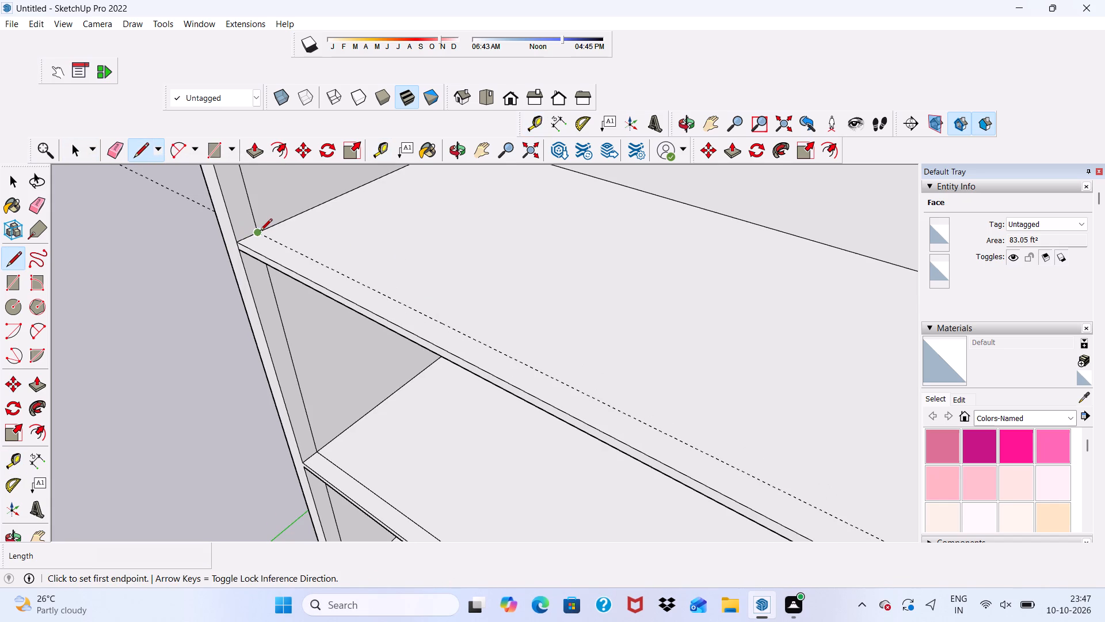
click(260, 232)
scroll(292, 260, down, 15)
scroll(546, 281, up, 3)
scroll(639, 313, down, 3)
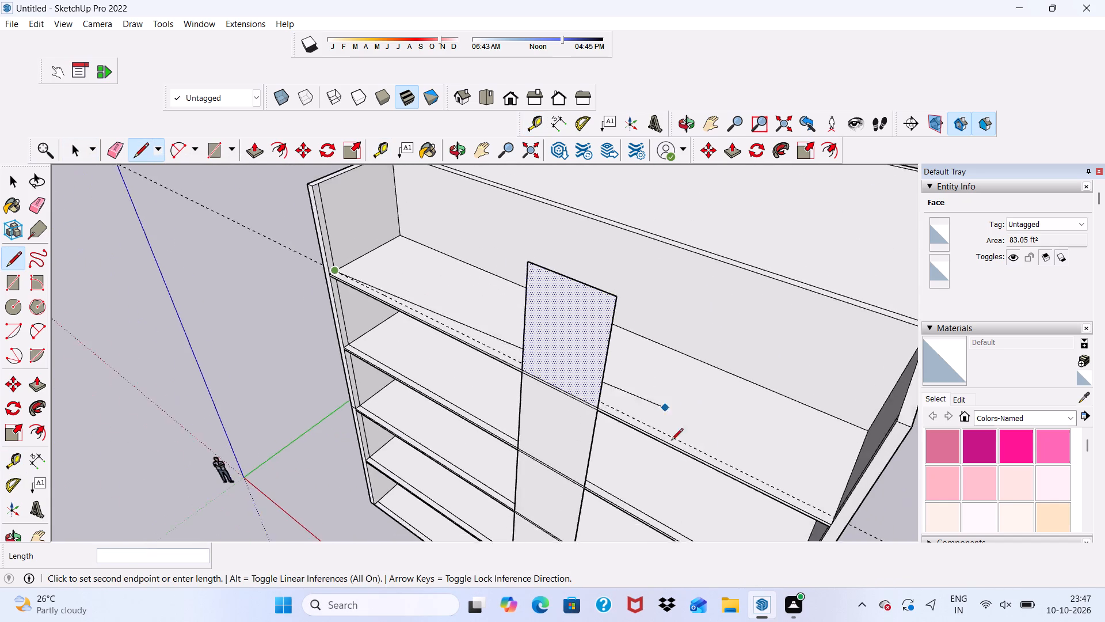
scroll(692, 471, up, 1)
scroll(668, 437, down, 5)
scroll(599, 392, up, 4)
scroll(596, 391, down, 5)
middle_drag(595, 403, 739, 408)
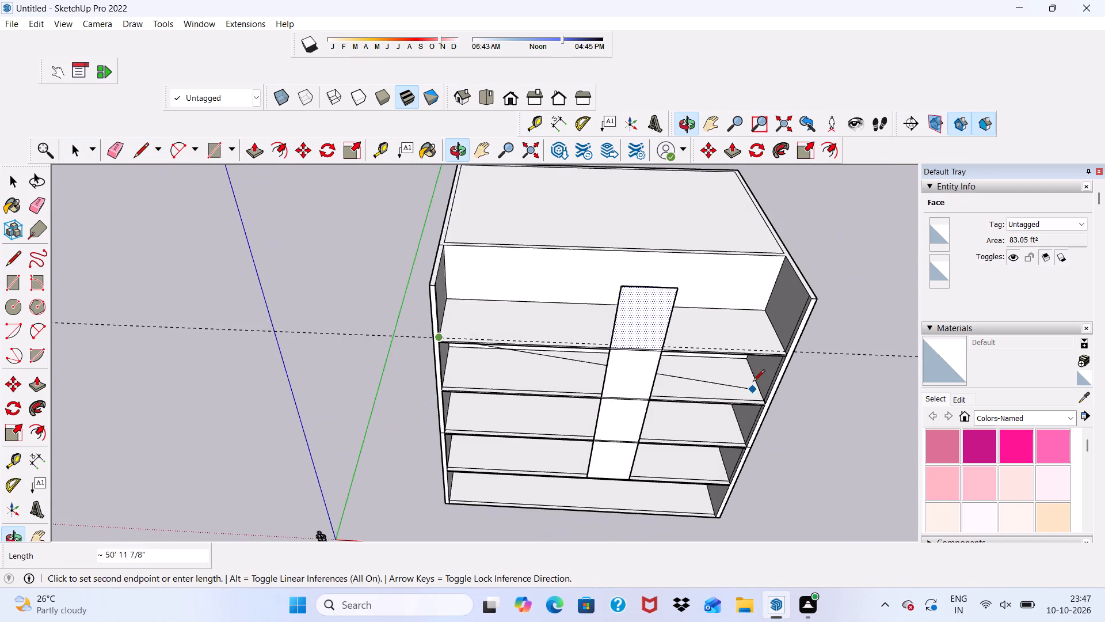
scroll(756, 367, up, 4)
scroll(795, 340, up, 8)
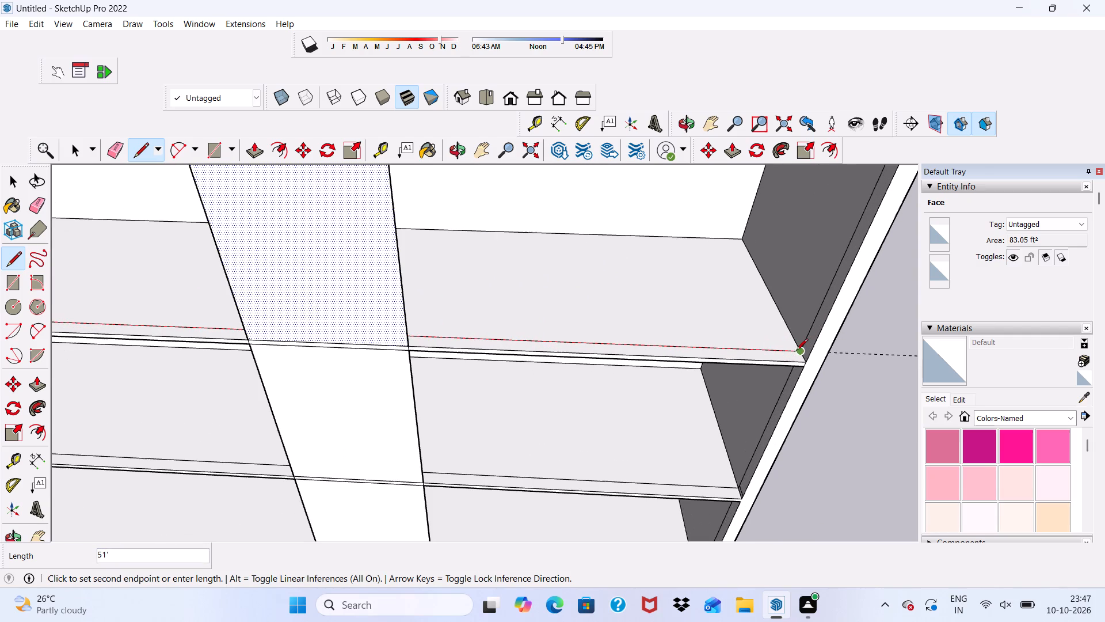
click(802, 350)
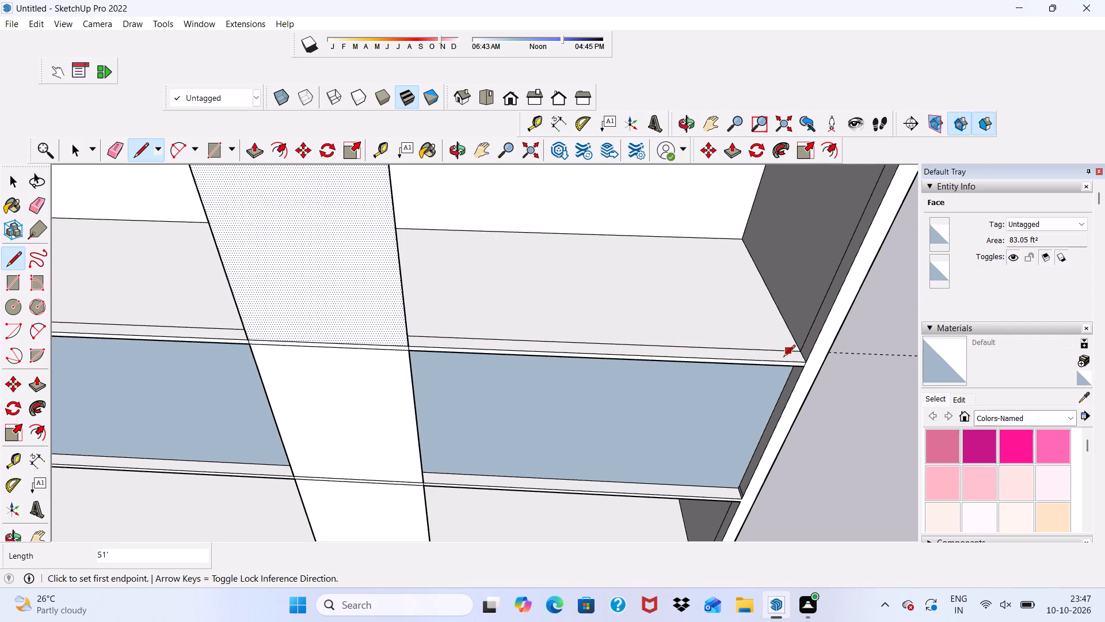
Delete the unwanted face filling the fourth storey's front opening behind the central strip.
key(space)
click(556, 396)
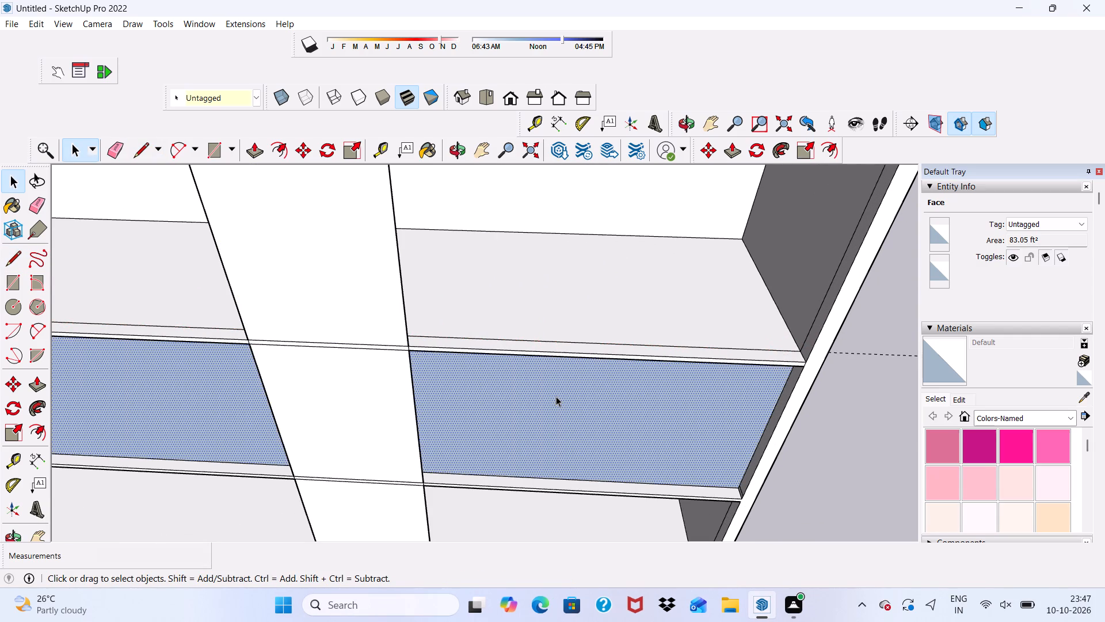
key(Delete)
Erase the dashed guide line running past the building at the top storey's floor slab.
scroll(556, 396, down, 3)
middle_drag(556, 396, 564, 277)
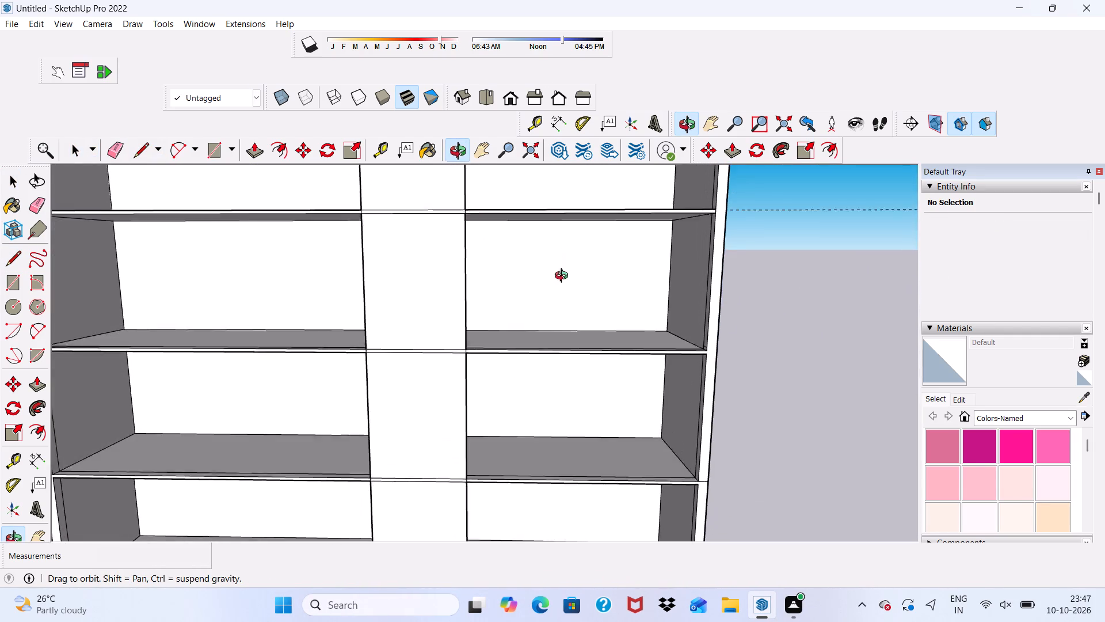
middle_drag(564, 277, 564, 292)
click(112, 151)
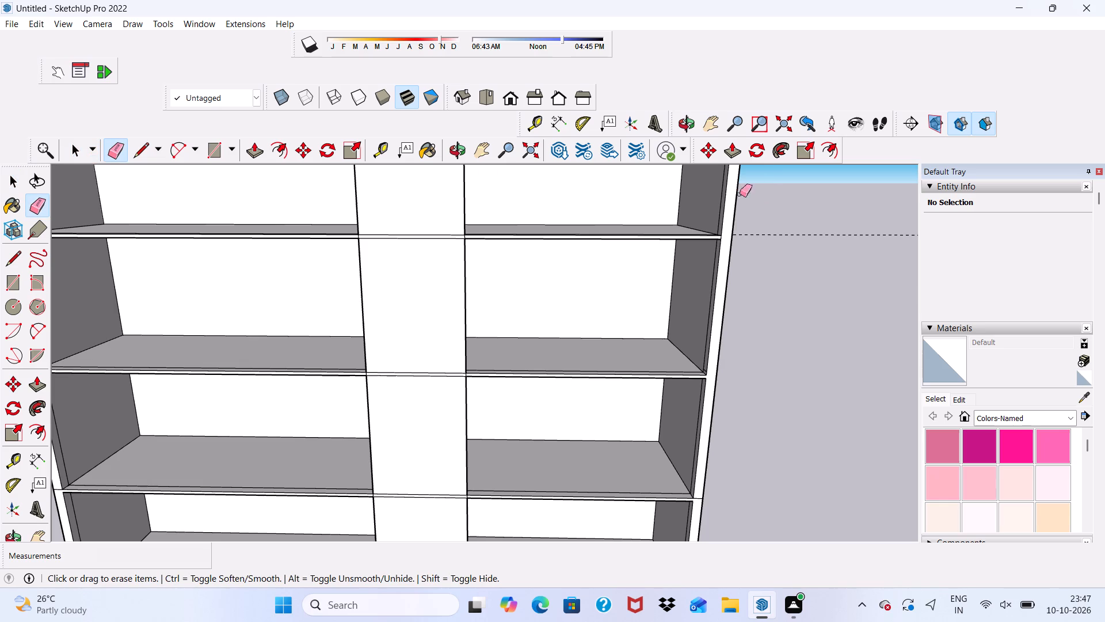
drag(783, 233, 783, 239)
scroll(705, 261, down, 8)
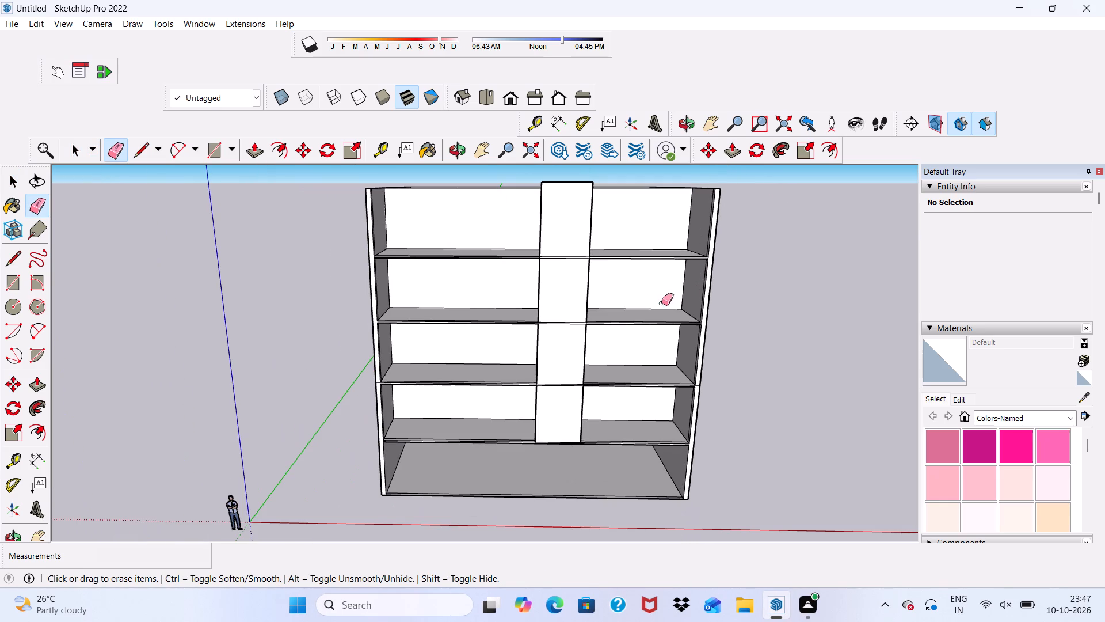
key(space)
Push/Pull the second-storey section of the central front strip 3" outward.
scroll(582, 206, up, 2)
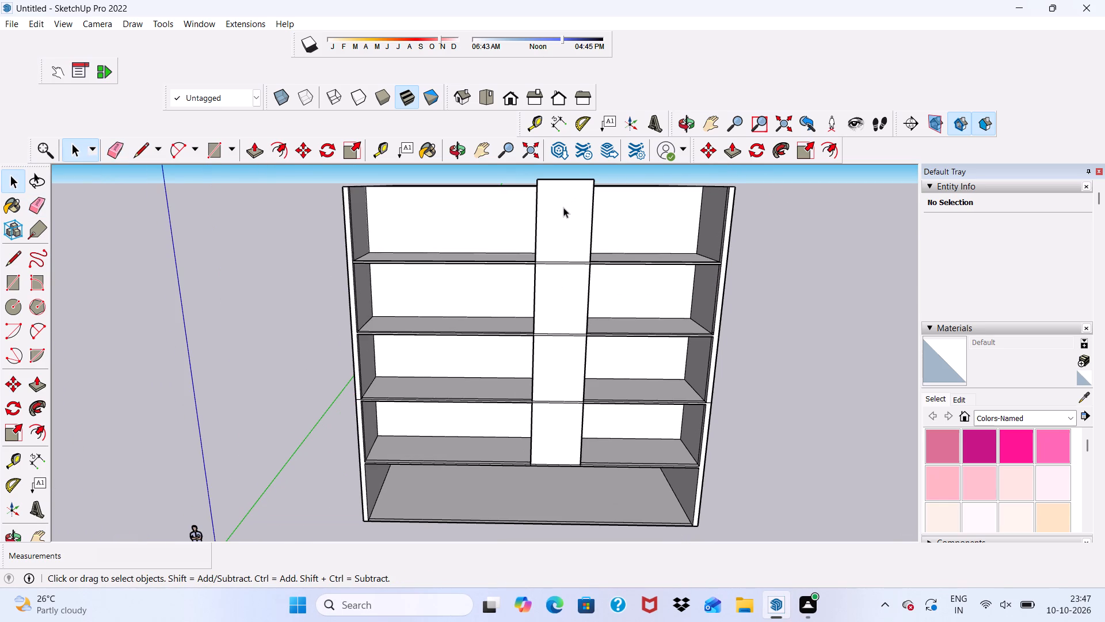
scroll(557, 222, down, 3)
scroll(534, 445, up, 3)
click(565, 390)
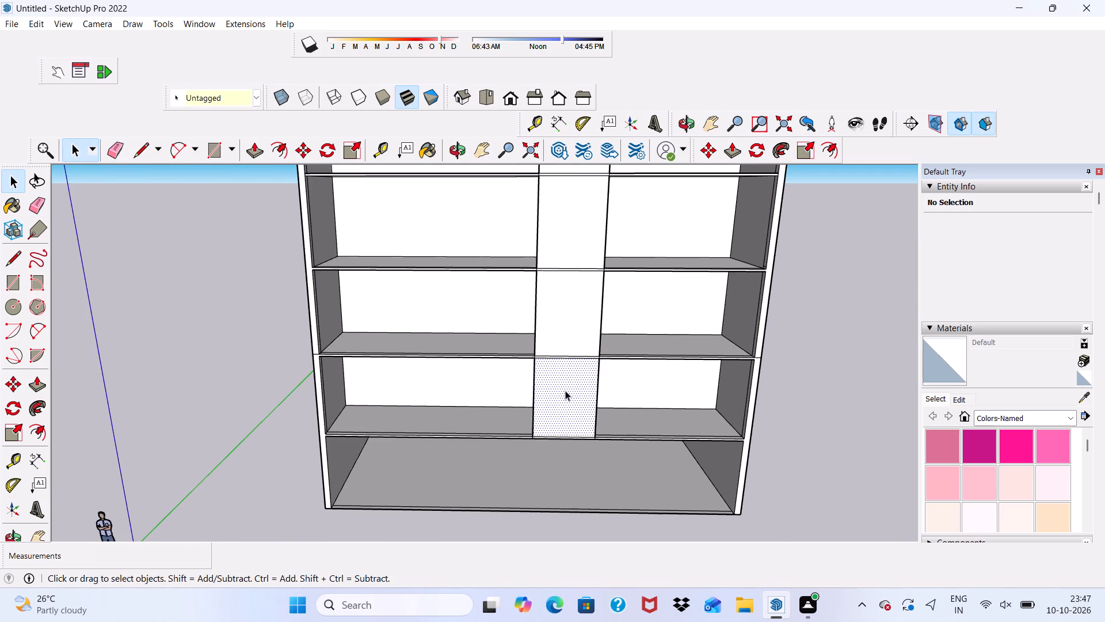
click(245, 151)
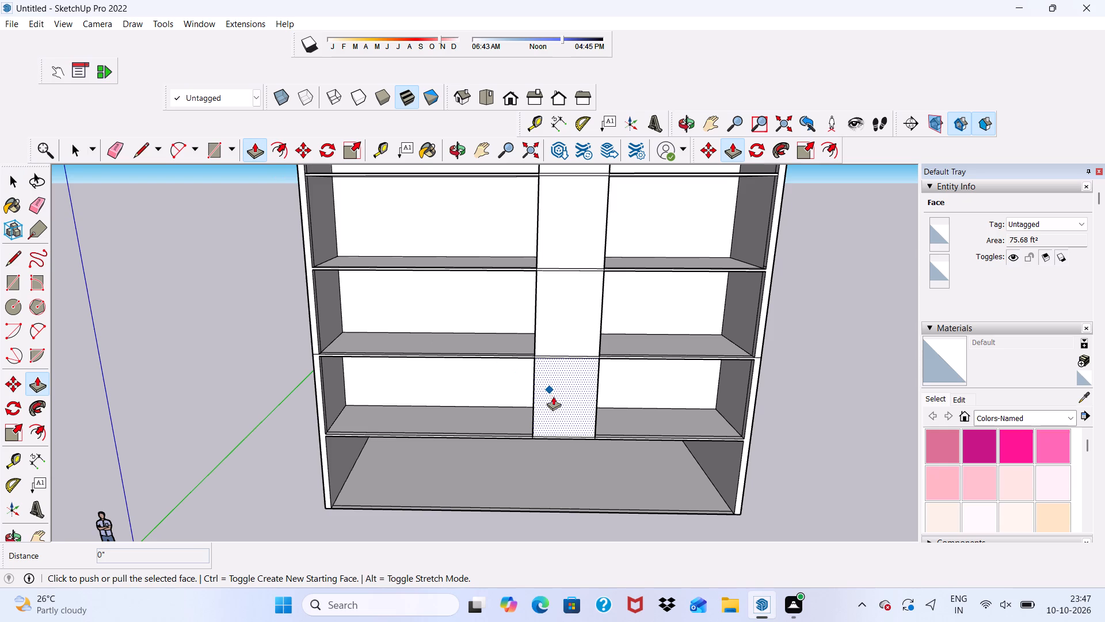
click(561, 394)
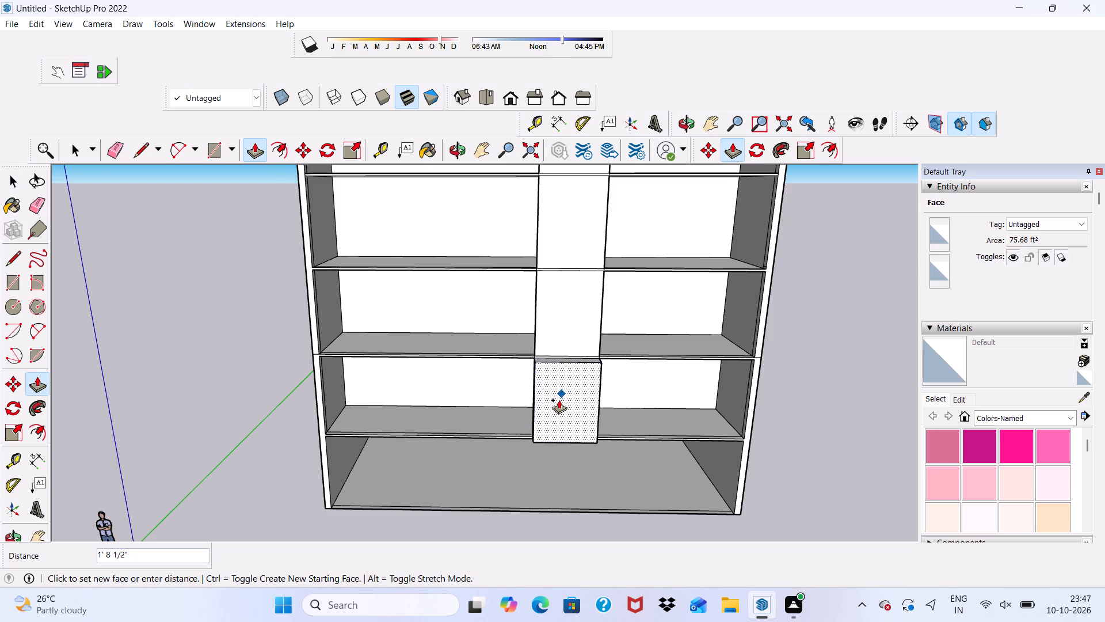
key(3)
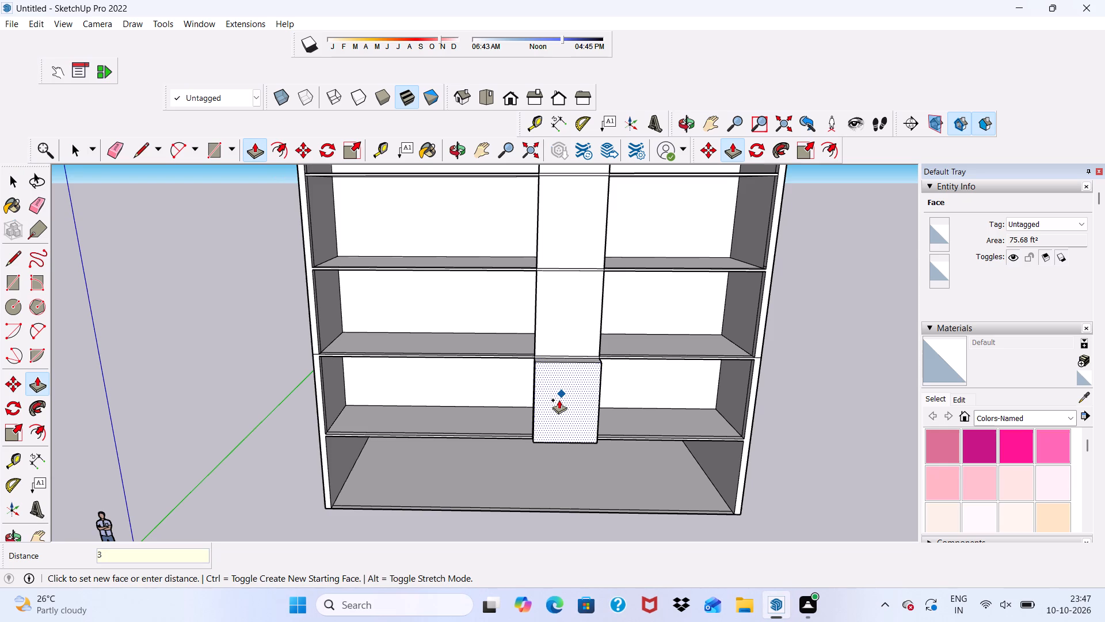
key(shift+quotedbl)
key(Return)
Extend the thickened section's top face upward about 31' 8 11/16" to meet the top of the central strip.
scroll(561, 397, up, 4)
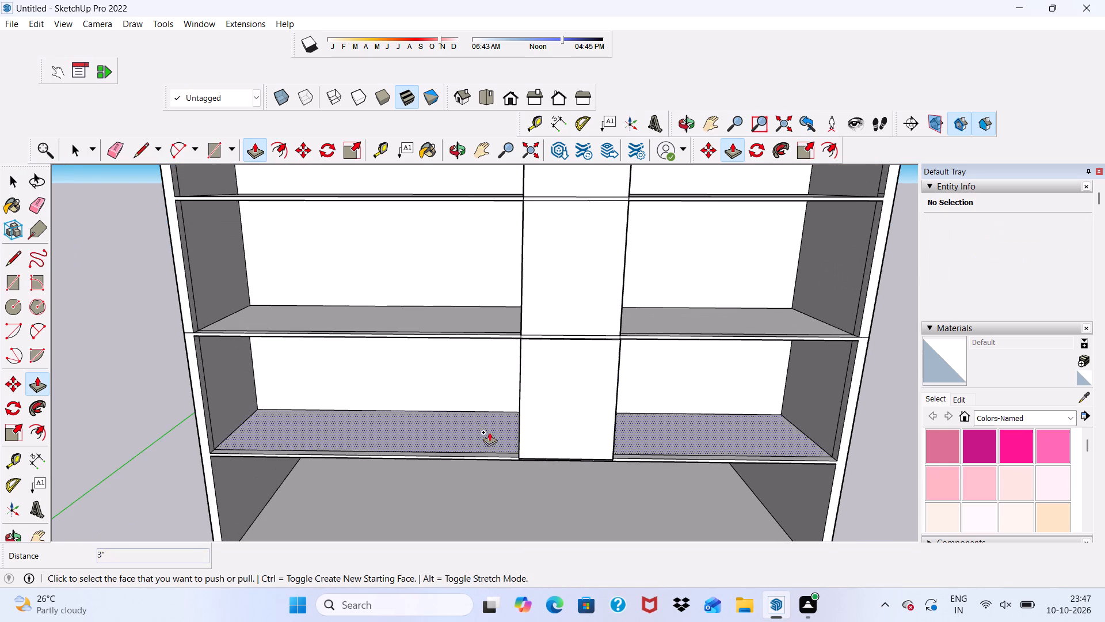
middle_drag(479, 438, 685, 431)
scroll(643, 378, up, 4)
scroll(629, 323, up, 4)
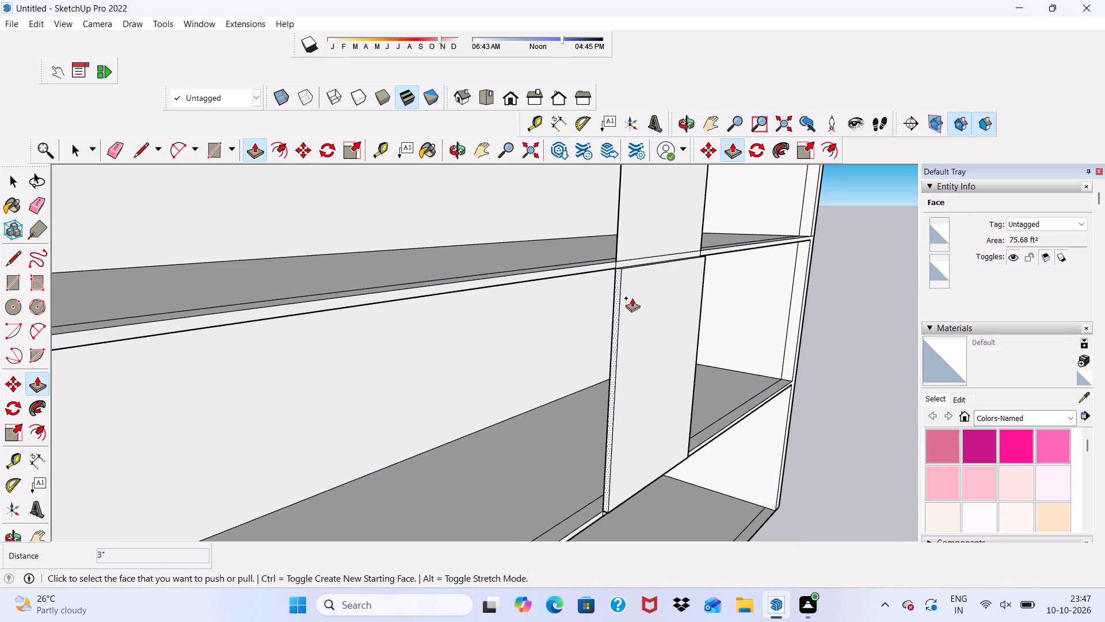
scroll(634, 271, down, 1)
middle_drag(638, 279, 619, 371)
scroll(619, 373, up, 9)
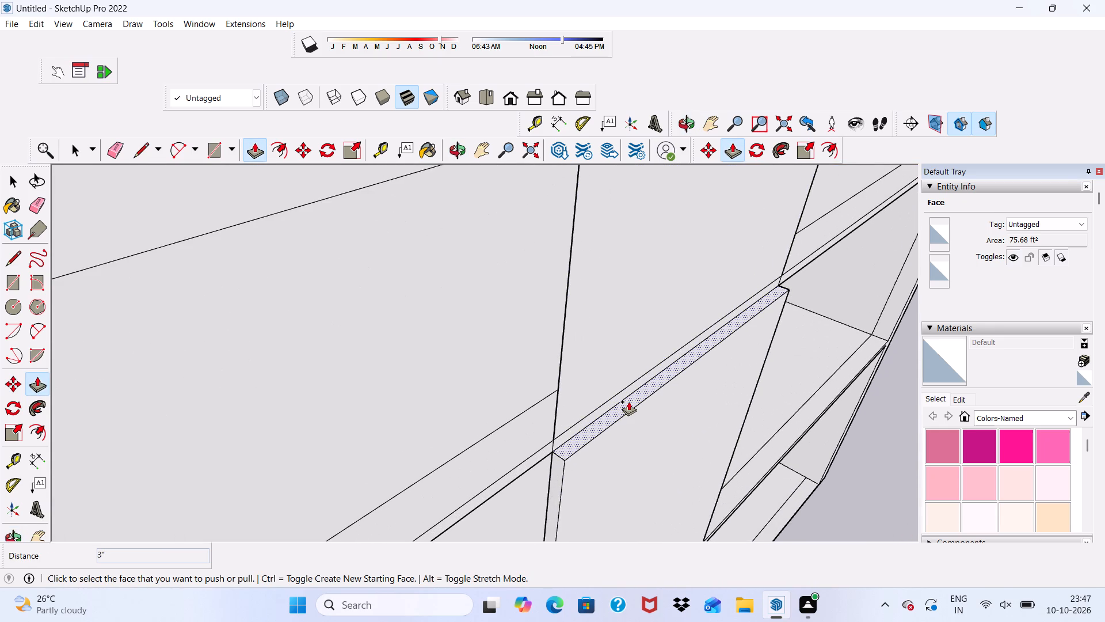
click(628, 401)
scroll(626, 320, down, 11)
scroll(576, 275, down, 11)
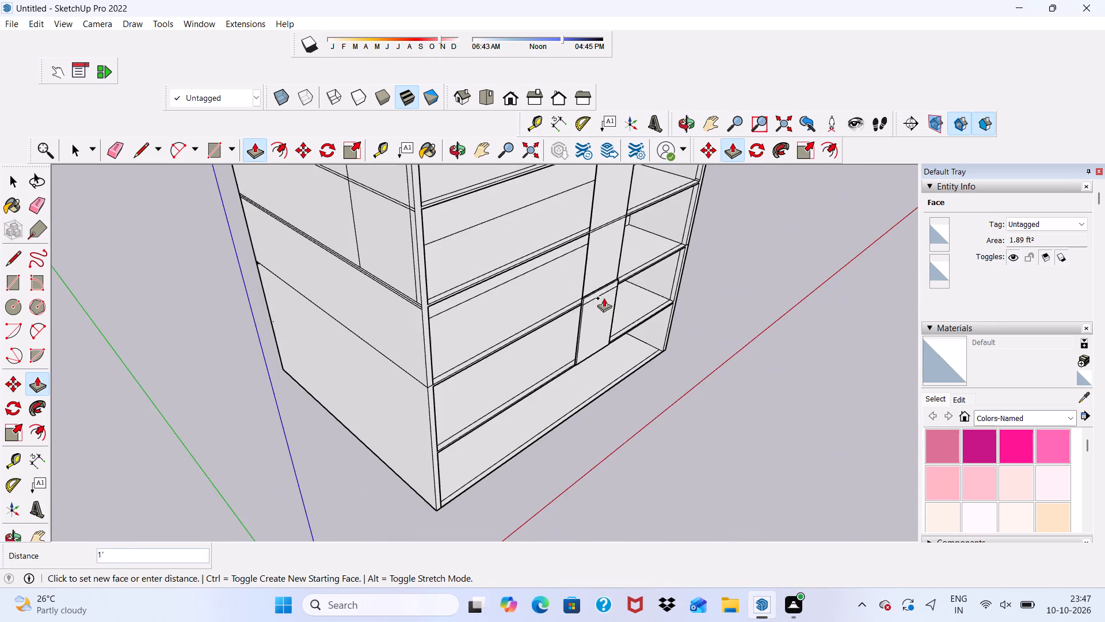
scroll(612, 229, down, 11)
scroll(625, 166, up, 4)
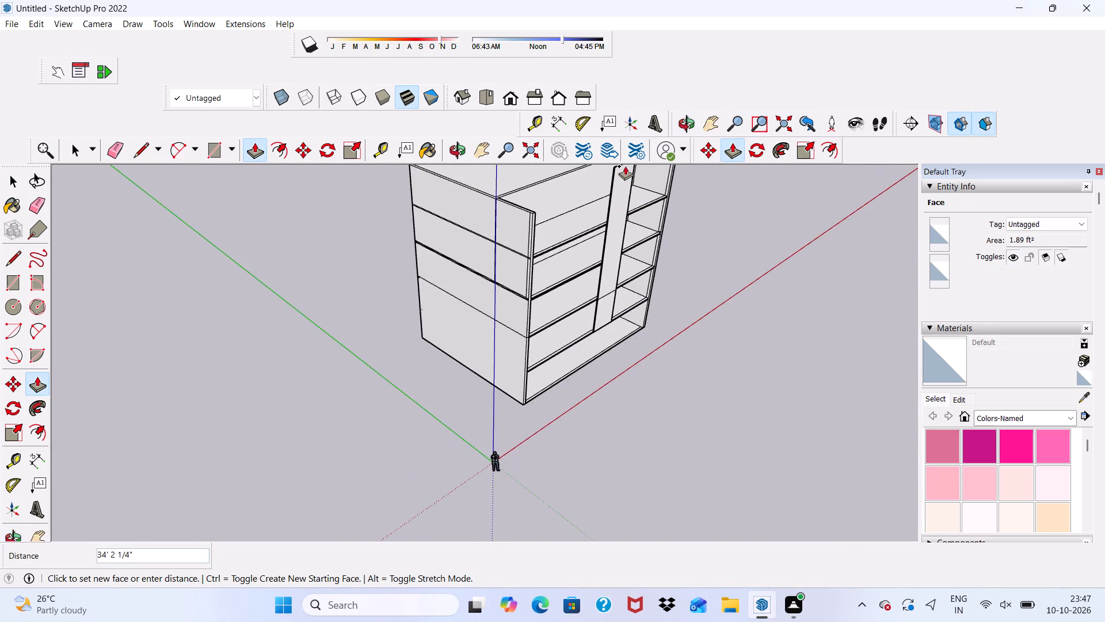
scroll(625, 168, up, 5)
middle_drag(639, 198, 389, 224)
scroll(643, 259, up, 4)
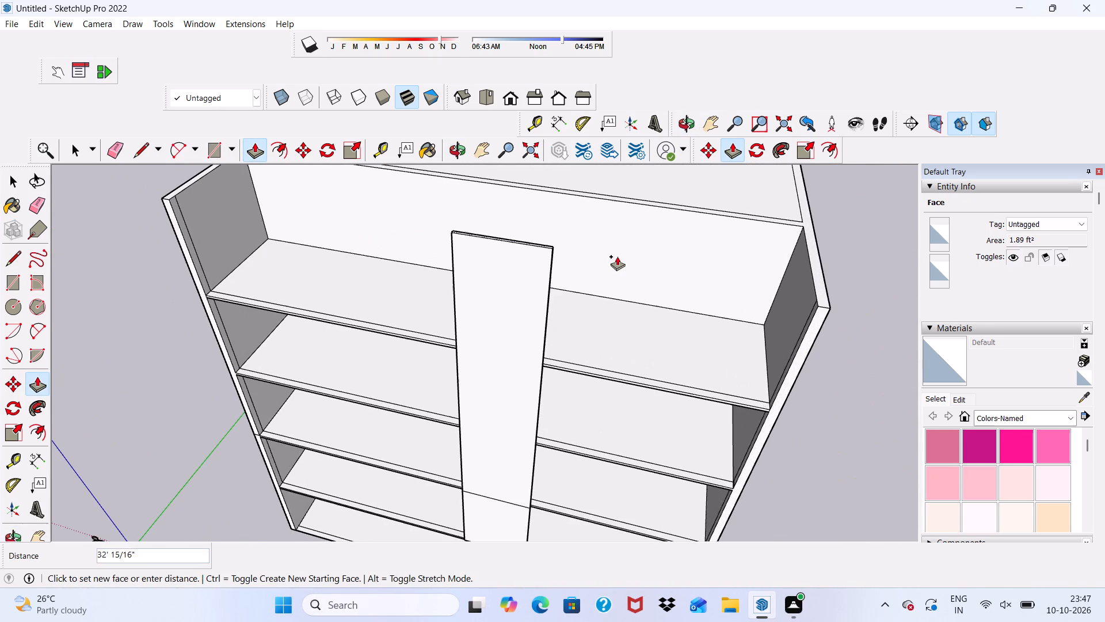
middle_drag(567, 270, 485, 278)
scroll(478, 278, up, 5)
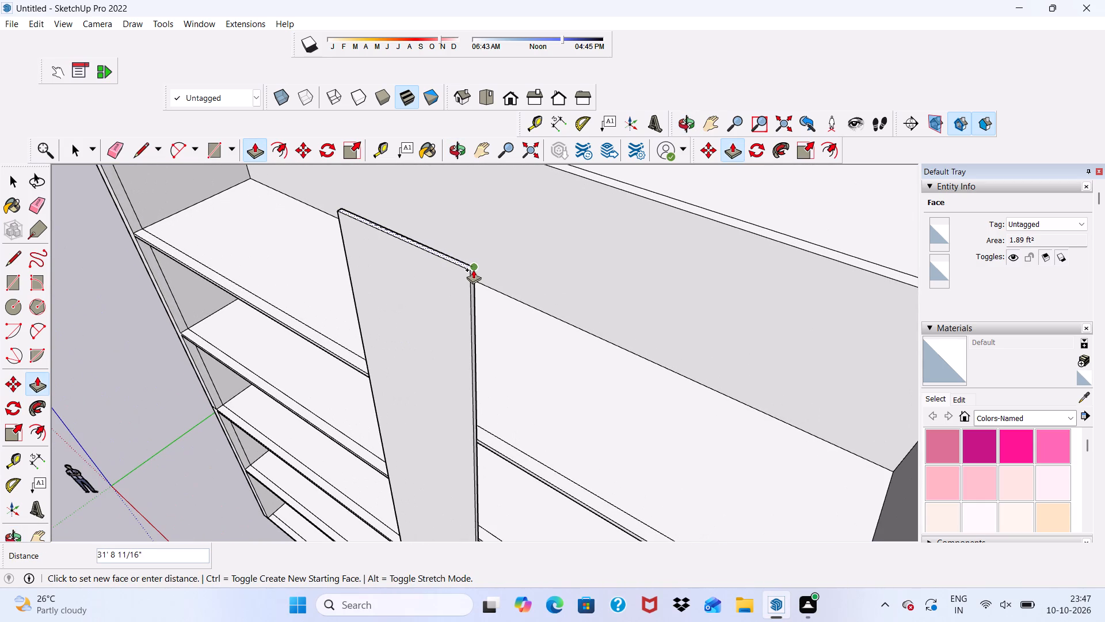
click(473, 270)
scroll(412, 303, down, 3)
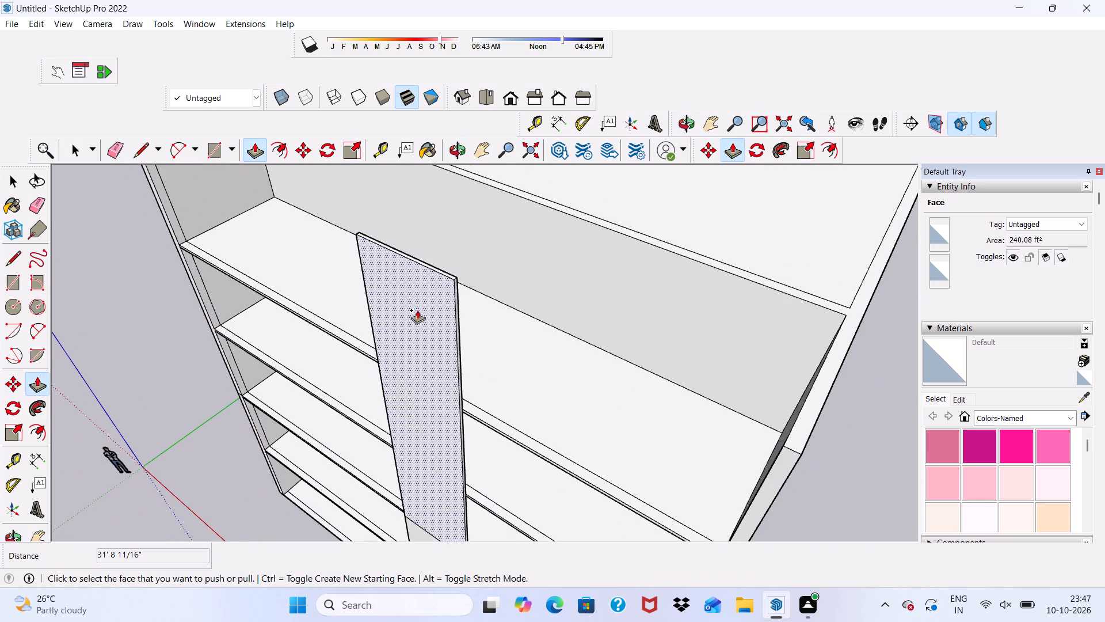
key(space)
Erase the leftover horizontal seam edges across the central strip's front face and both of its narrow side faces.
middle_drag(402, 338, 668, 210)
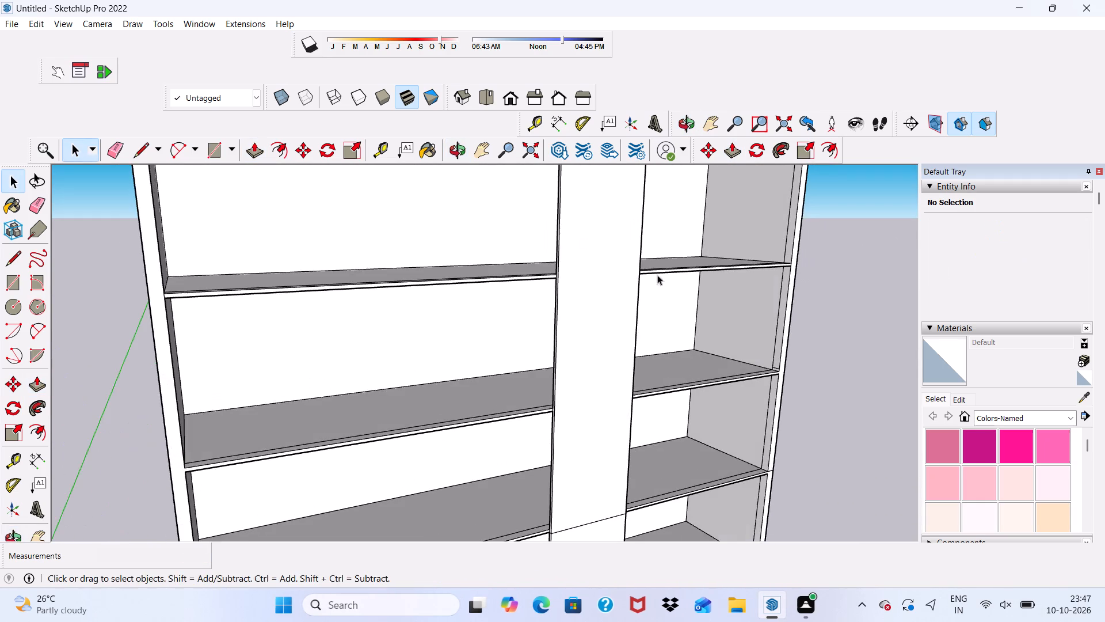
scroll(631, 333, down, 1)
click(112, 154)
scroll(474, 343, down, 2)
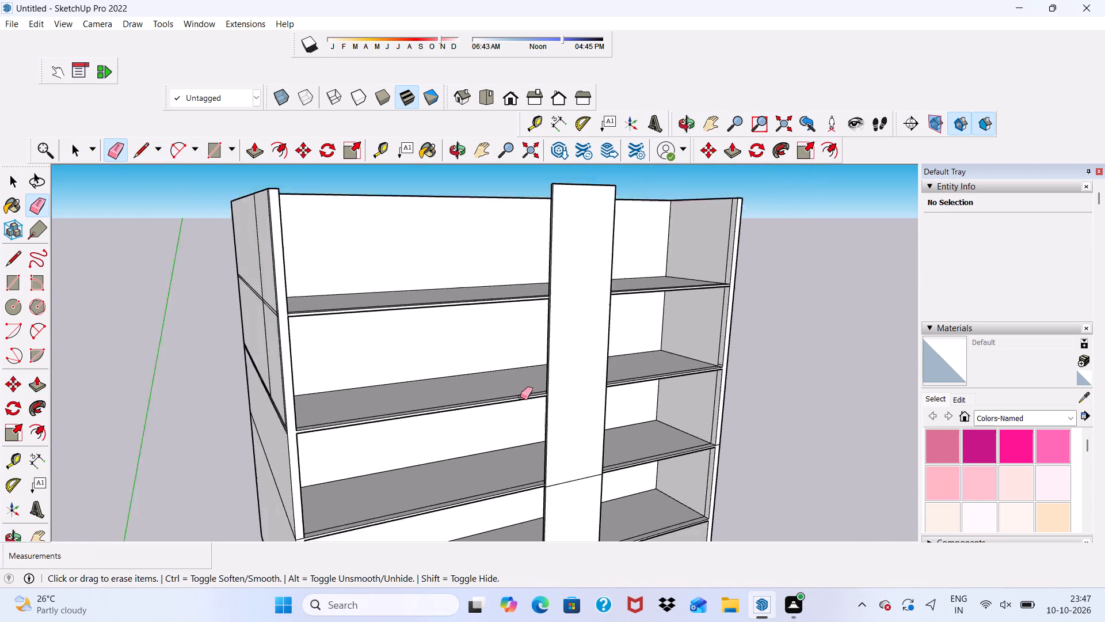
scroll(520, 397, down, 2)
scroll(552, 486, up, 5)
drag(563, 460, 565, 468)
scroll(555, 472, up, 5)
middle_drag(521, 473, 527, 473)
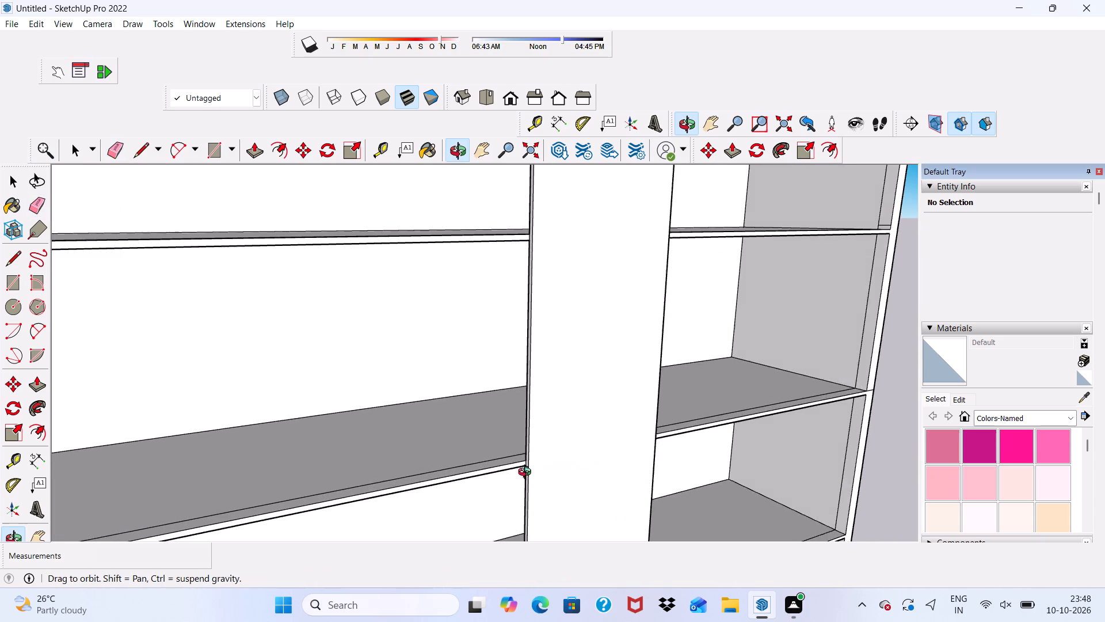
middle_drag(527, 473, 607, 442)
scroll(668, 465, up, 4)
scroll(698, 349, up, 4)
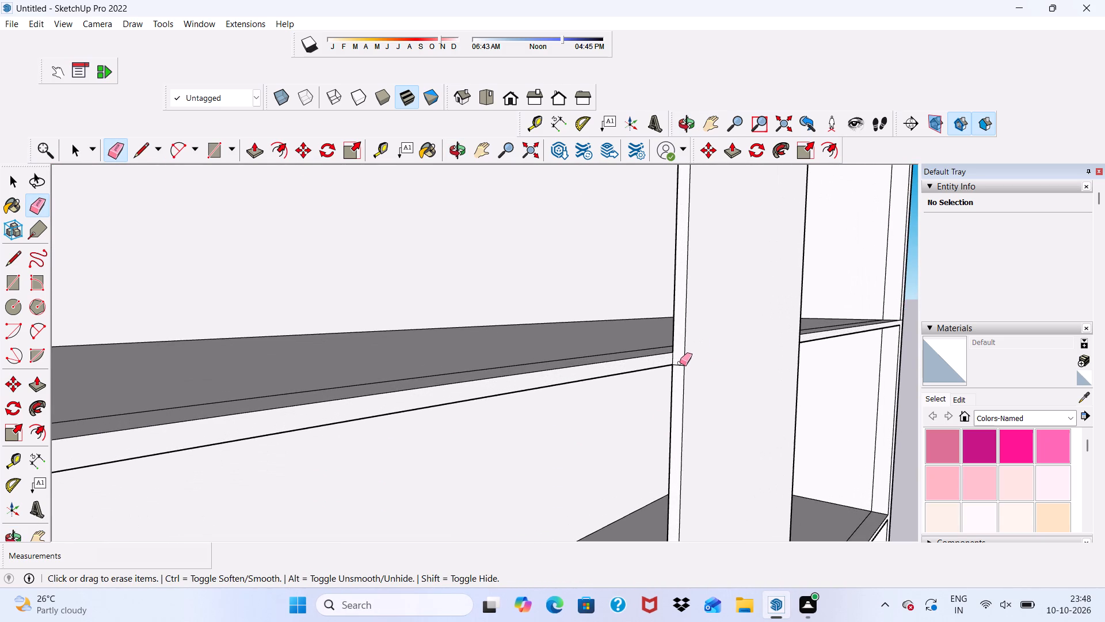
drag(680, 363, 680, 373)
scroll(680, 374, down, 5)
middle_drag(753, 373, 519, 373)
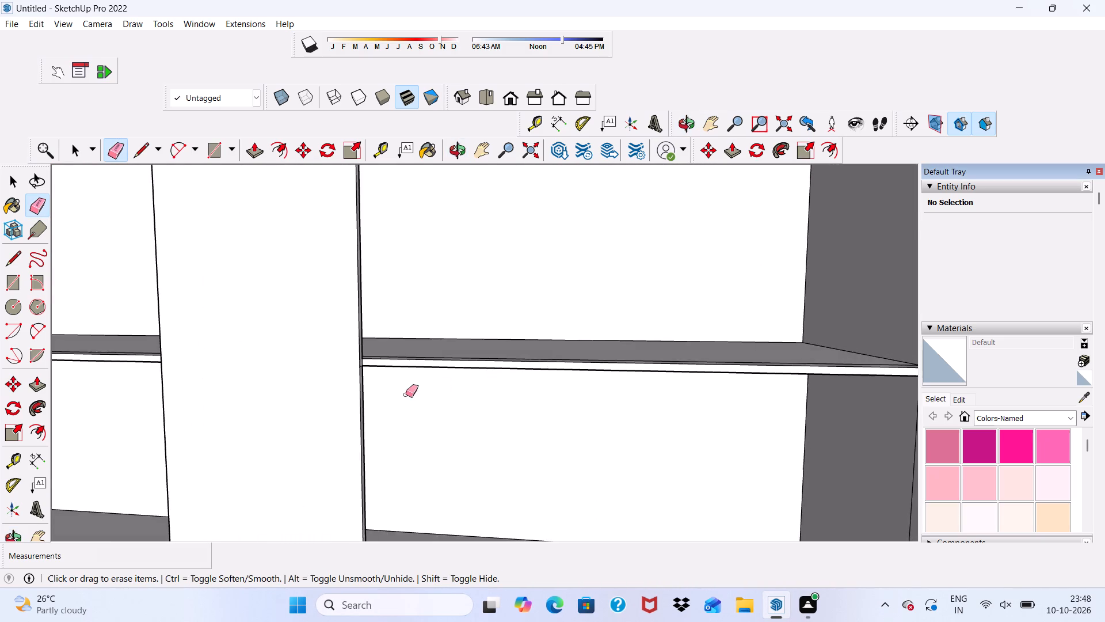
scroll(382, 380, up, 12)
drag(337, 357, 337, 363)
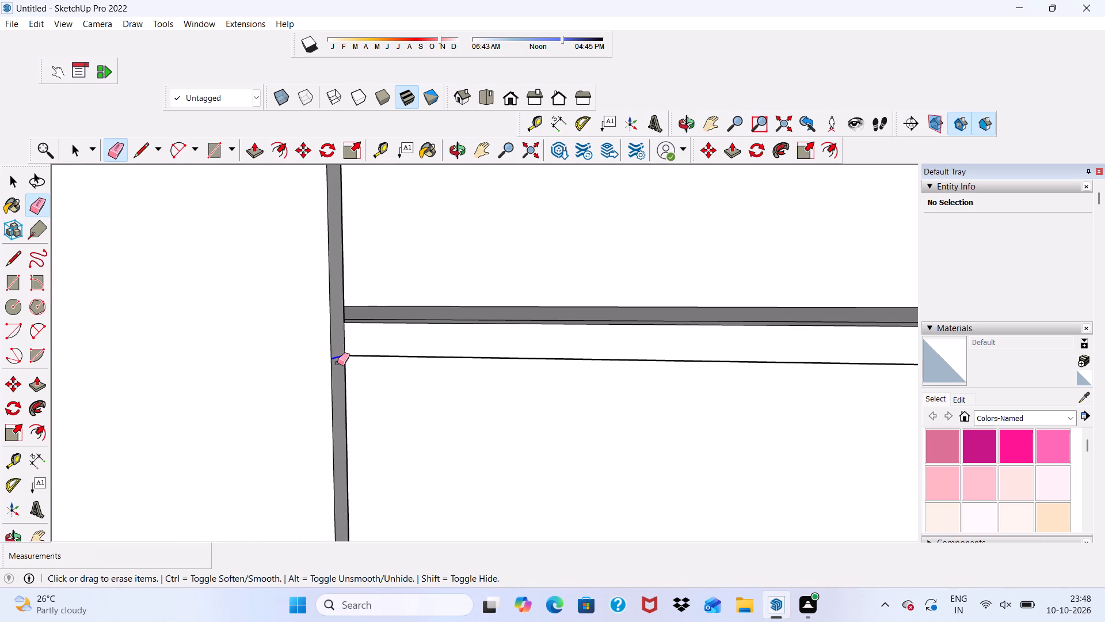
drag(337, 363, 337, 367)
key(space)
Extend the central strip's bottom face 3" downward to the underside of the second storey's floor slab.
scroll(429, 378, down, 4)
scroll(477, 367, down, 9)
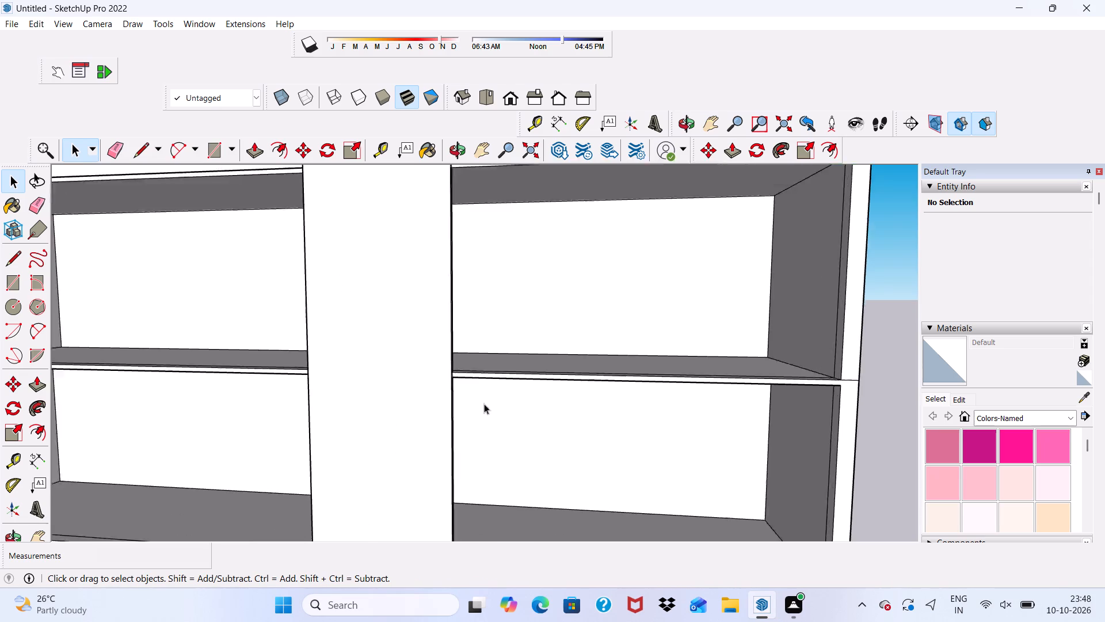
scroll(484, 404, down, 2)
middle_drag(376, 399, 569, 375)
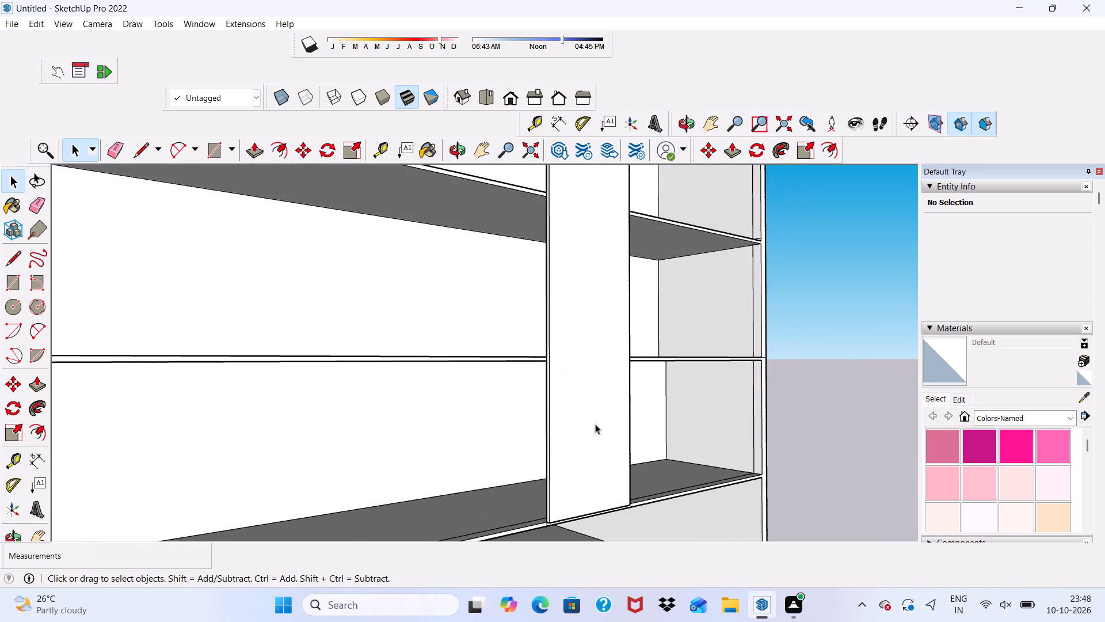
scroll(542, 440, up, 4)
scroll(542, 440, down, 7)
scroll(563, 503, up, 4)
middle_drag(563, 504, 563, 454)
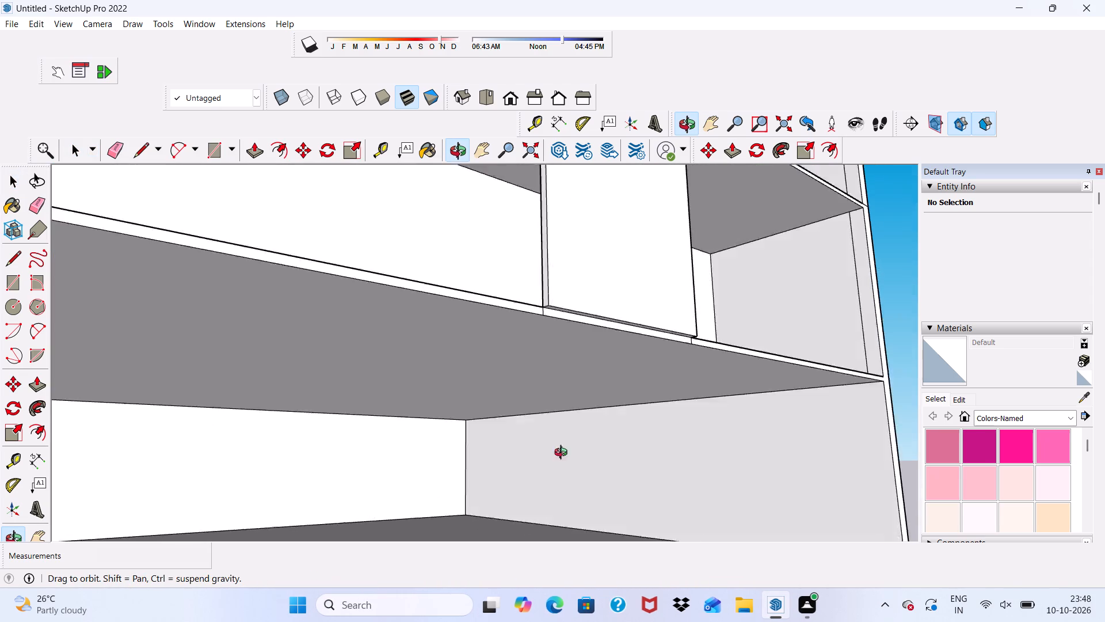
middle_drag(563, 454, 554, 439)
scroll(535, 174, up, 8)
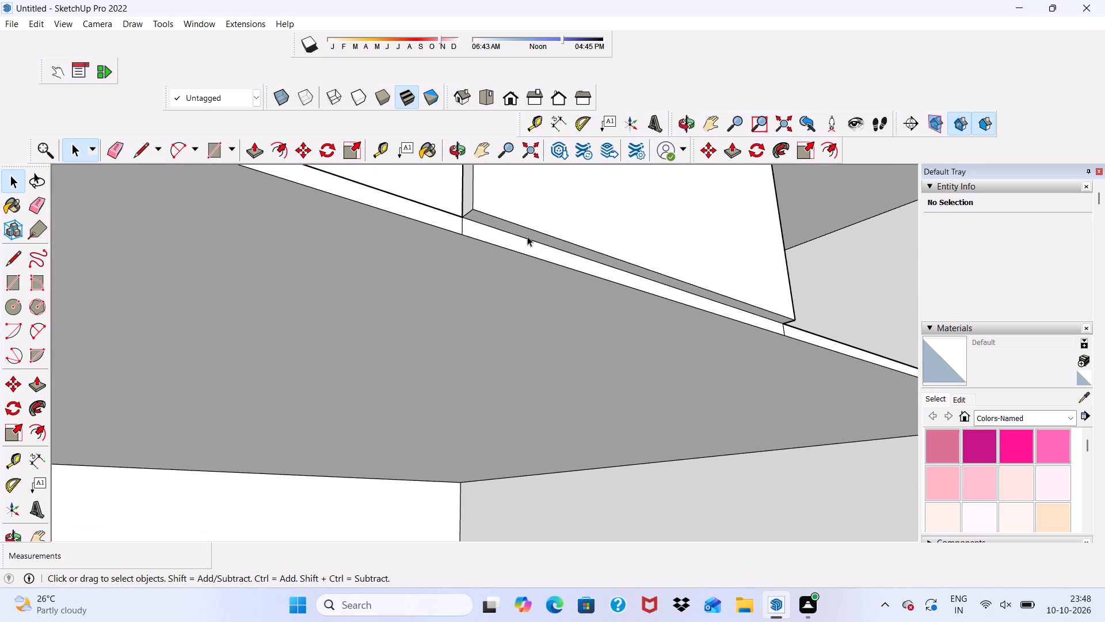
click(527, 236)
scroll(524, 240, up, 4)
click(524, 229)
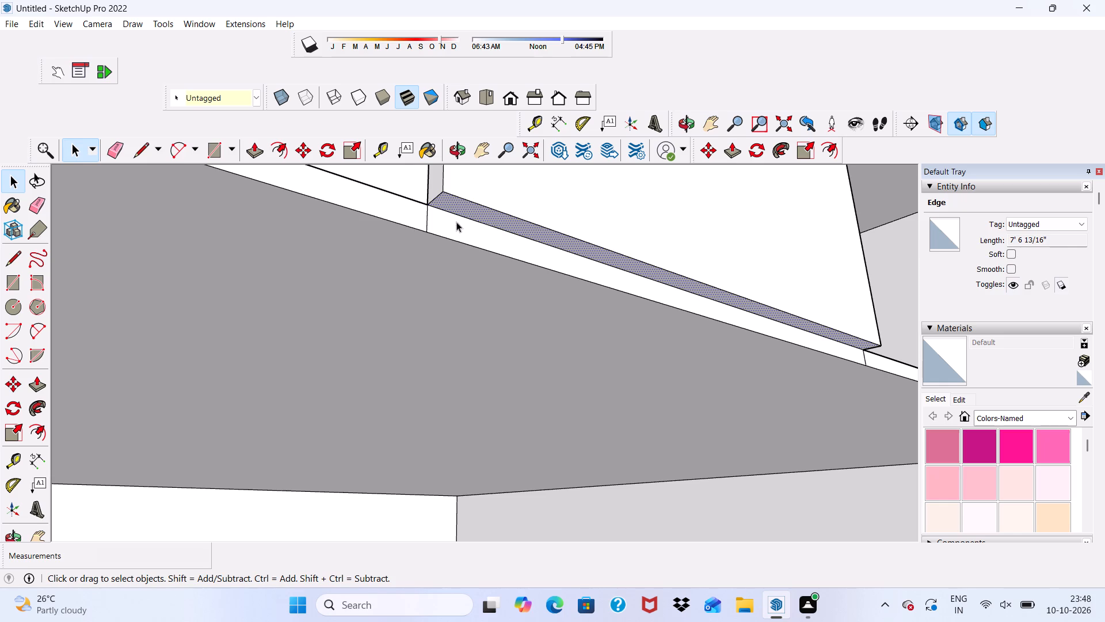
click(254, 146)
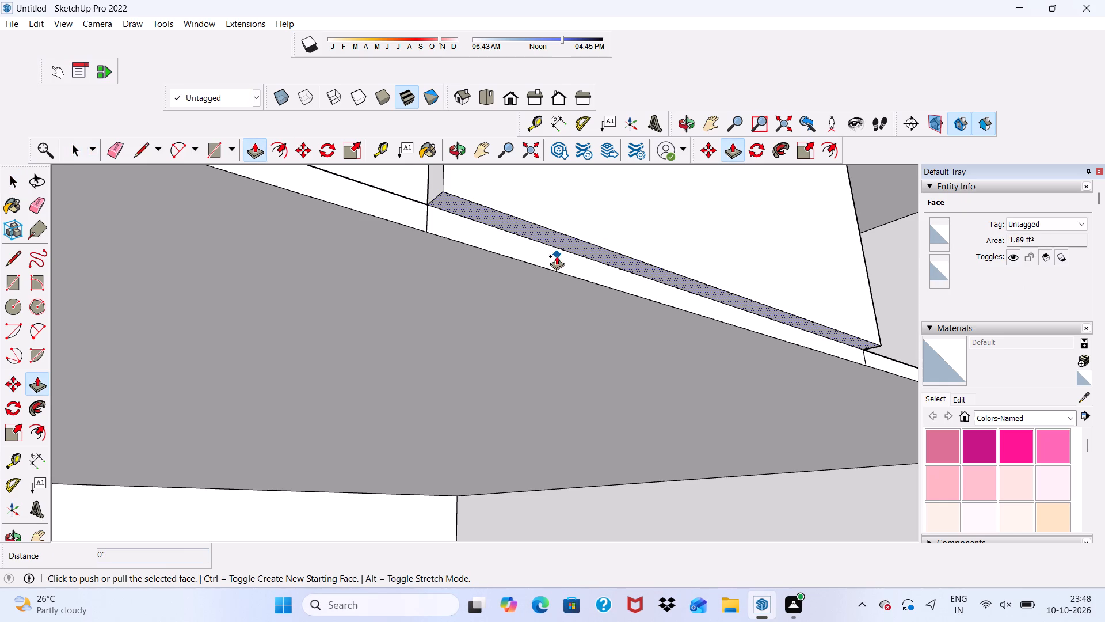
click(561, 242)
click(393, 260)
scroll(404, 271, down, 5)
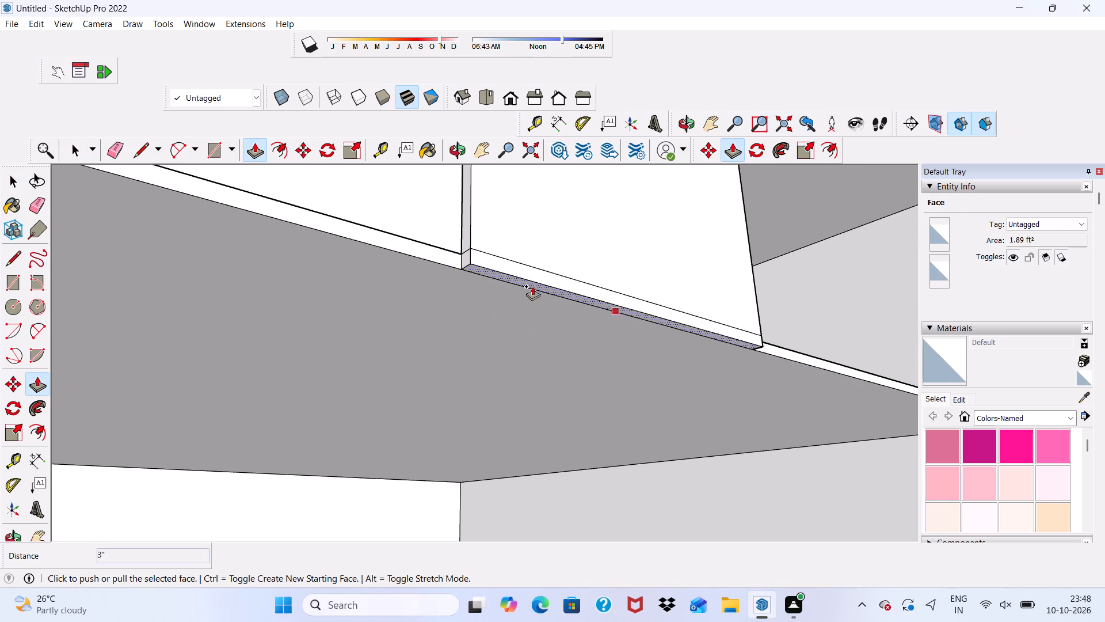
Erase the leftover seam edges near the bottom of the central strip, on its front face and both narrow side faces.
key(space)
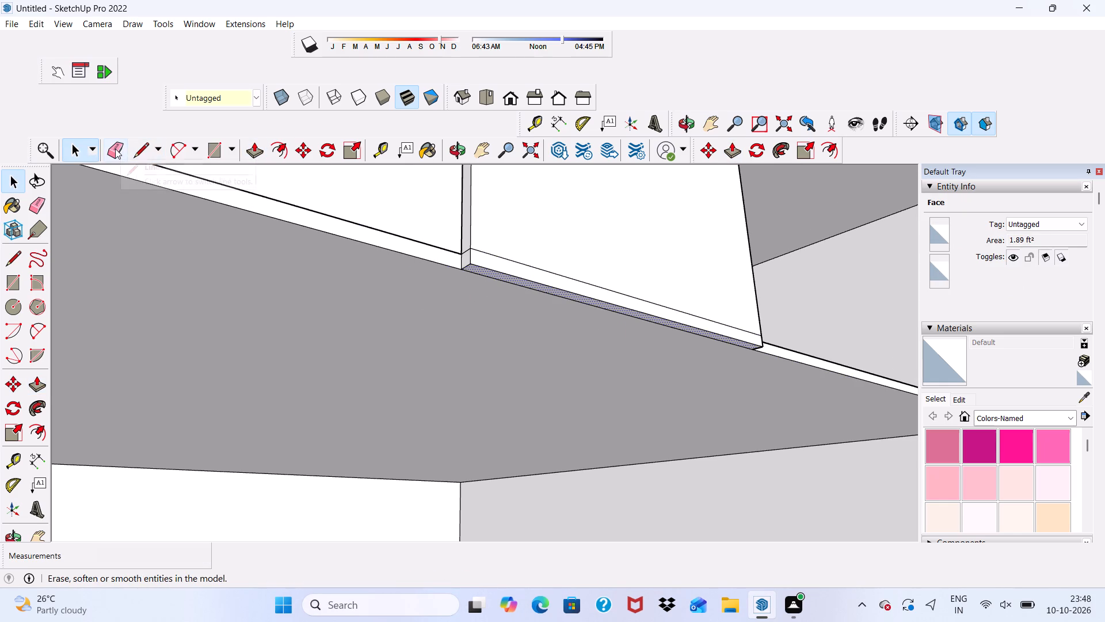
click(115, 149)
scroll(395, 198, up, 4)
drag(654, 394, 661, 407)
click(661, 407)
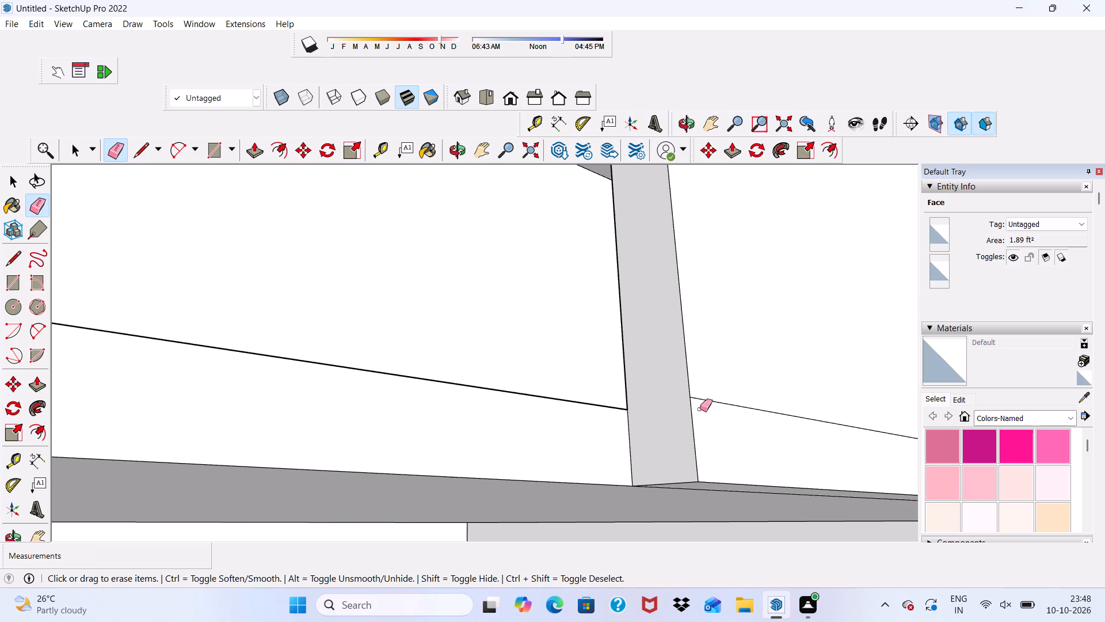
drag(734, 401, 738, 421)
scroll(561, 351, down, 11)
scroll(708, 392, up, 4)
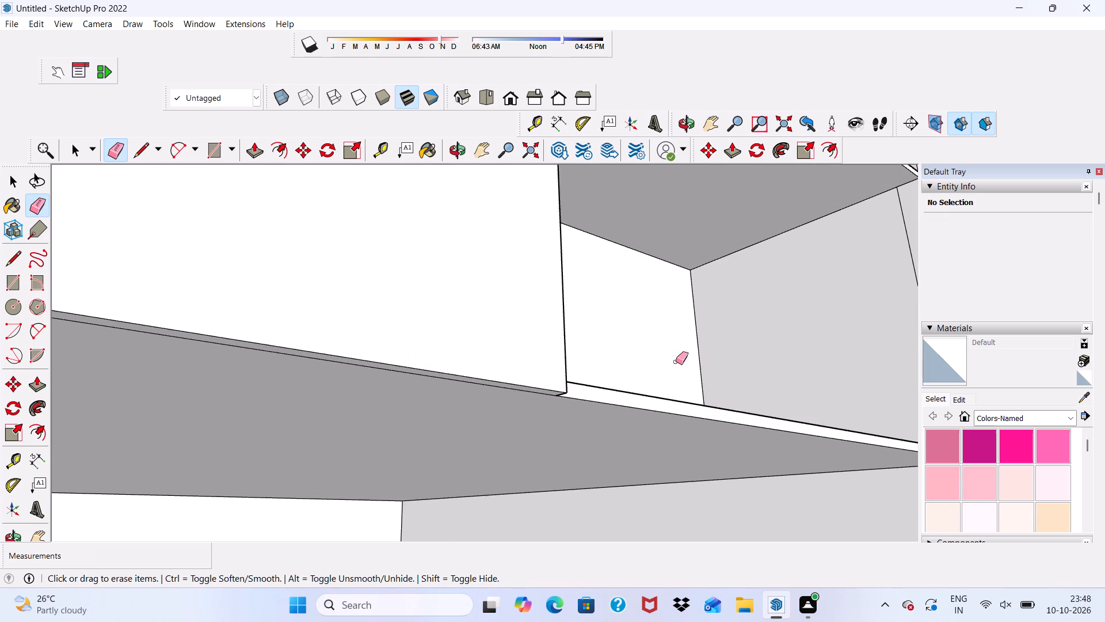
middle_drag(676, 362, 554, 385)
scroll(566, 377, down, 9)
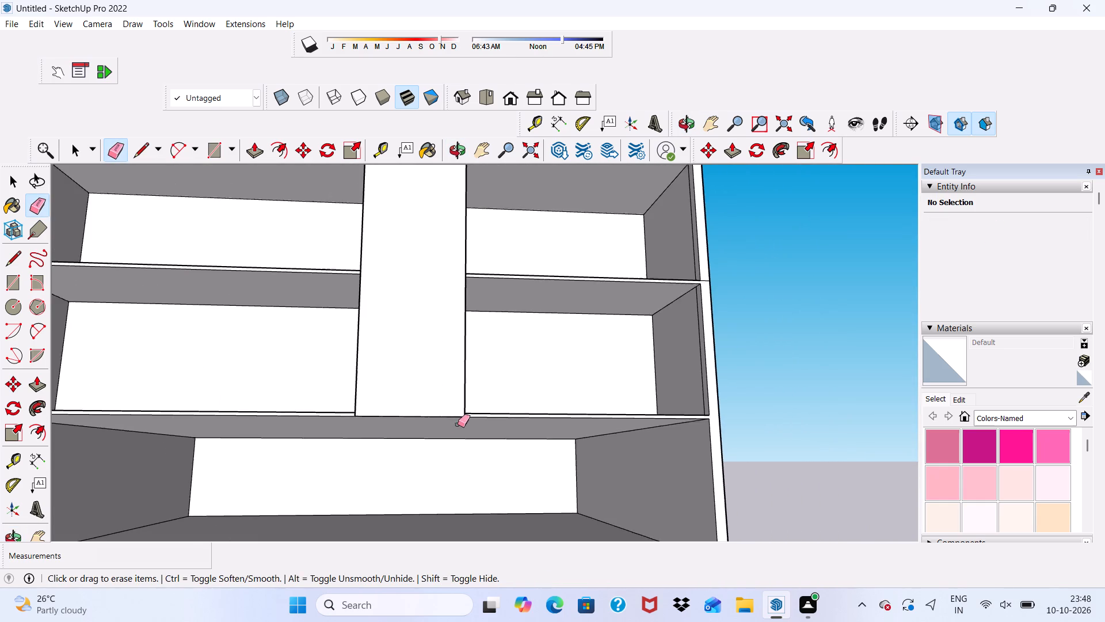
middle_drag(458, 424, 401, 442)
scroll(400, 442, up, 20)
scroll(400, 442, up, 3)
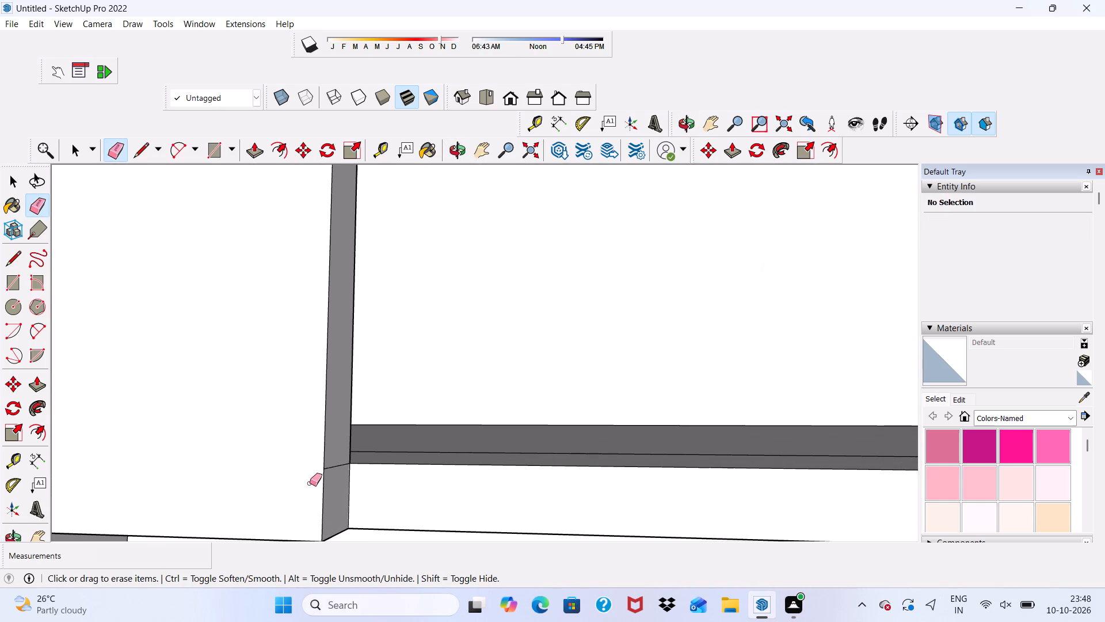
click(331, 467)
key(space)
scroll(344, 468, down, 7)
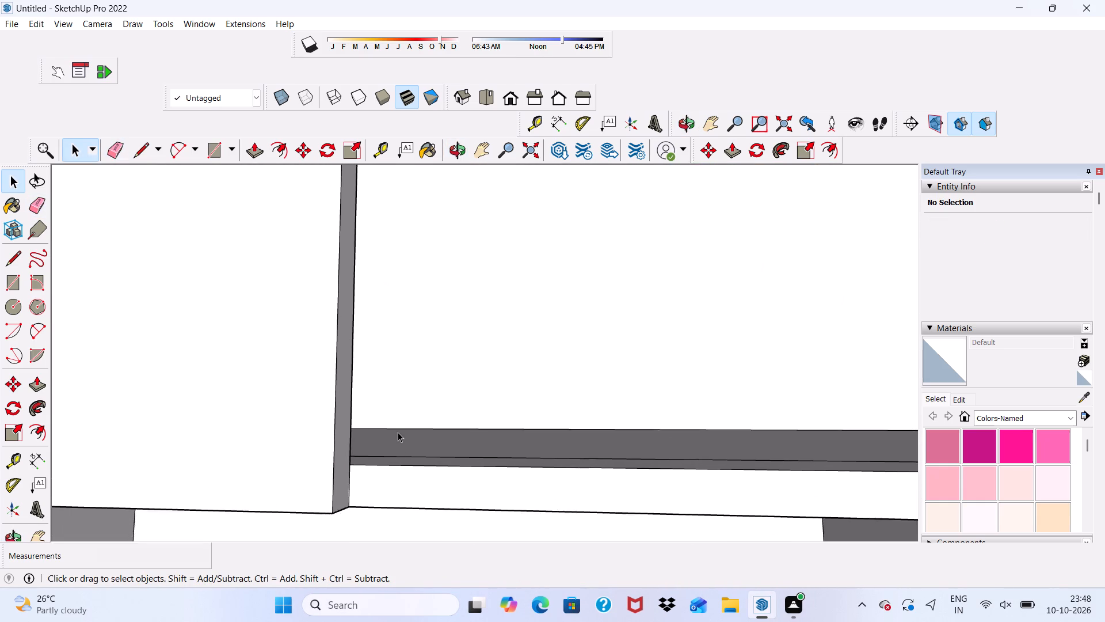
Push/Pull the central strip's left narrow side face outward about 5' 3" to widen the strip.
scroll(398, 432, down, 9)
scroll(368, 383, down, 5)
middle_drag(416, 392, 505, 457)
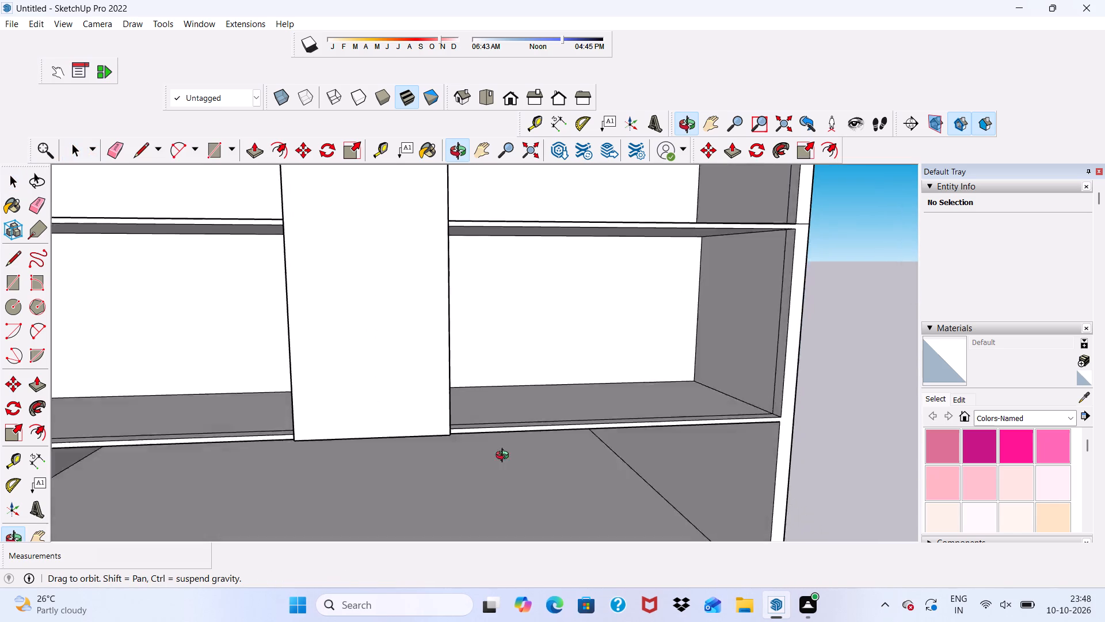
middle_drag(505, 457, 736, 467)
scroll(736, 467, down, 1)
scroll(509, 457, up, 10)
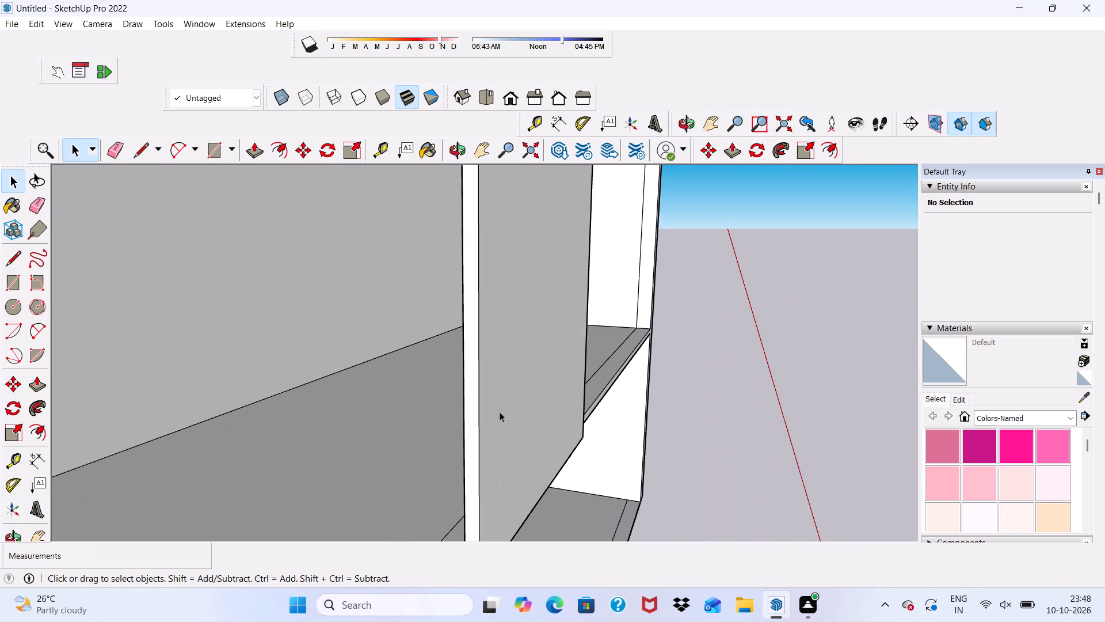
click(462, 426)
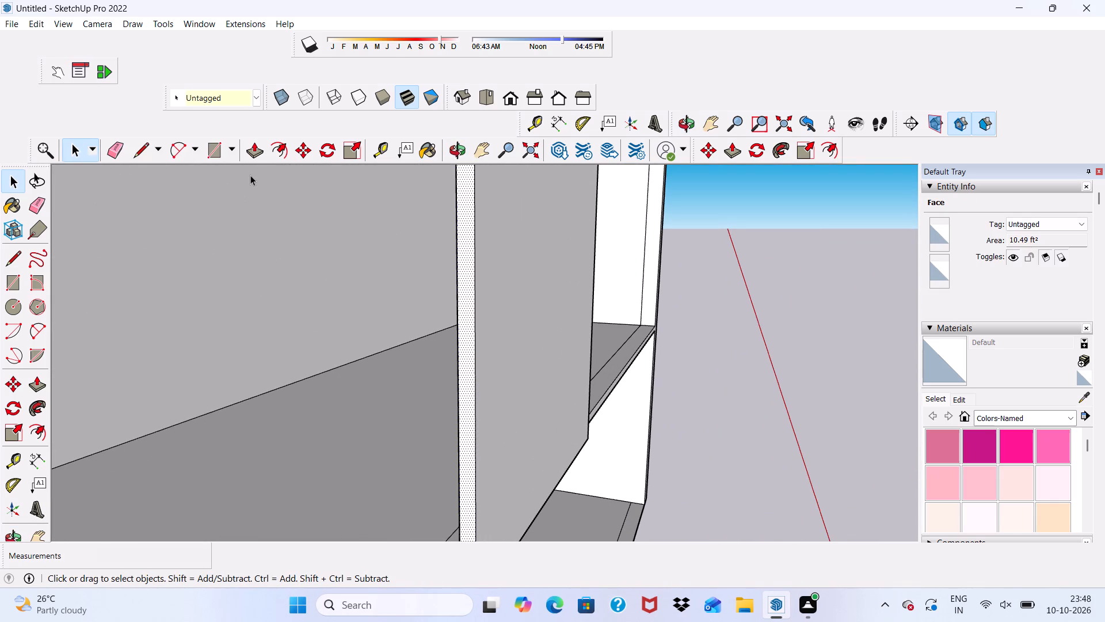
drag(250, 162, 262, 173)
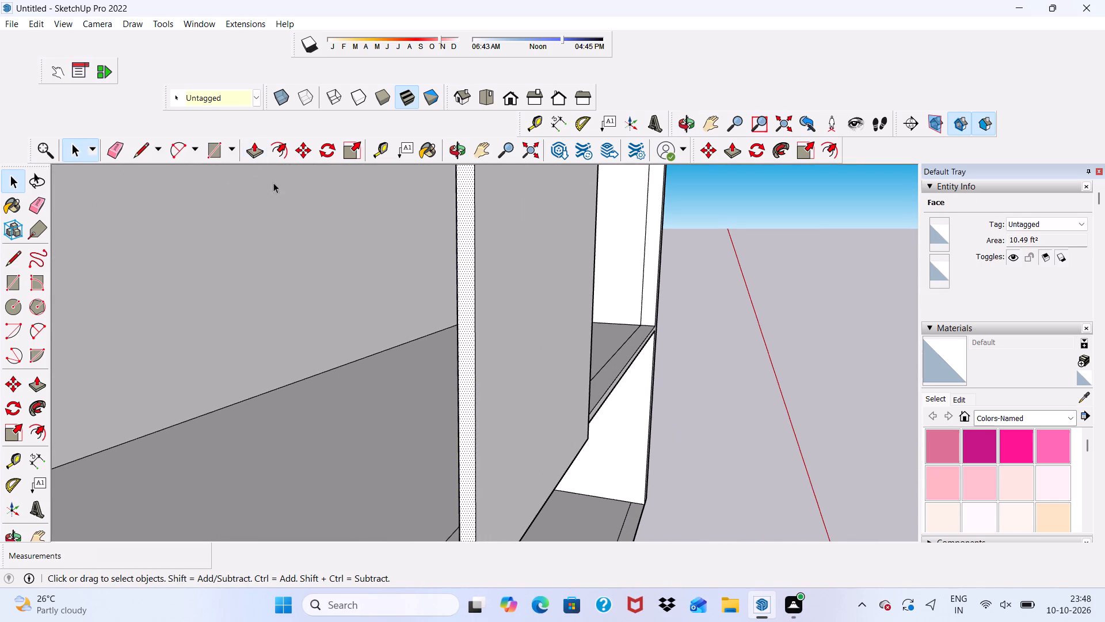
click(255, 146)
click(463, 312)
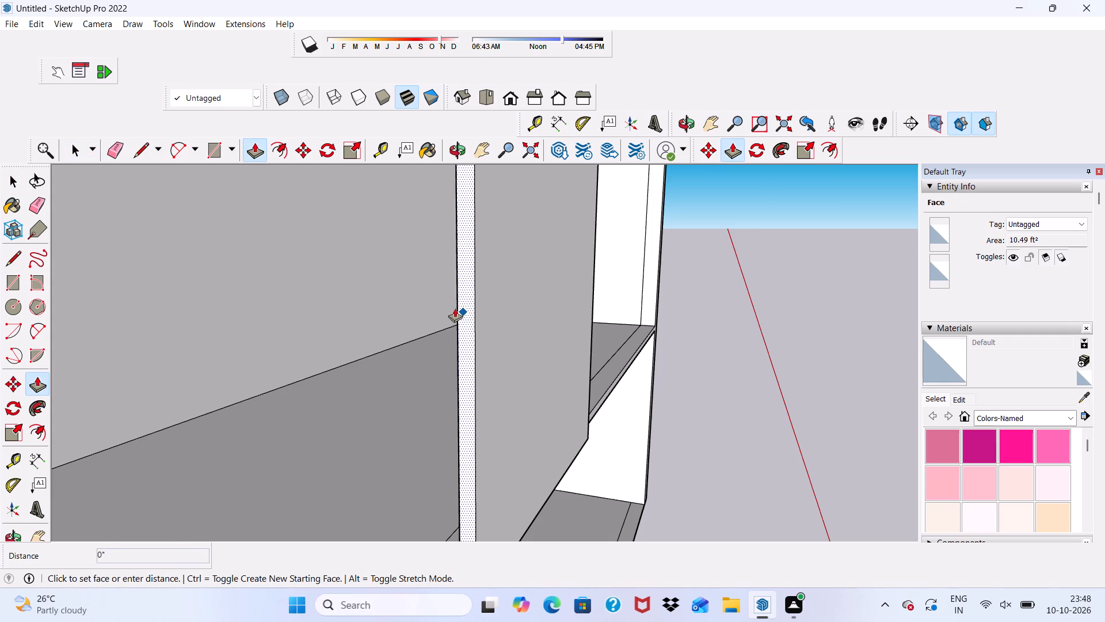
scroll(437, 310, down, 5)
scroll(340, 287, down, 11)
middle_drag(320, 290, 255, 277)
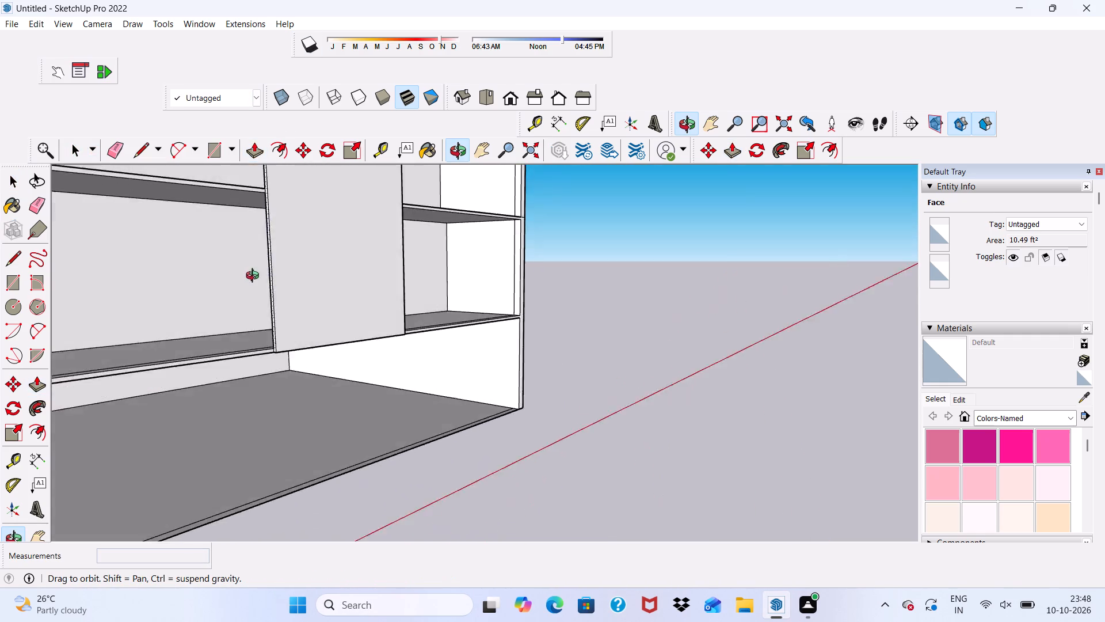
middle_drag(255, 277, 176, 271)
scroll(176, 271, up, 1)
scroll(169, 290, down, 8)
scroll(230, 237, down, 4)
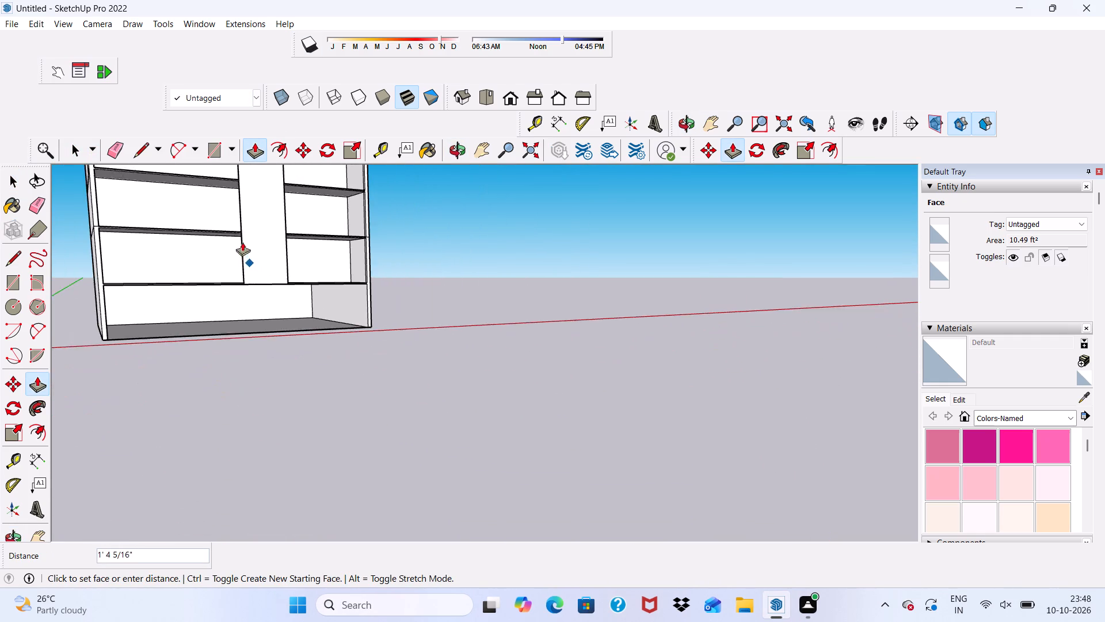
scroll(242, 242, down, 4)
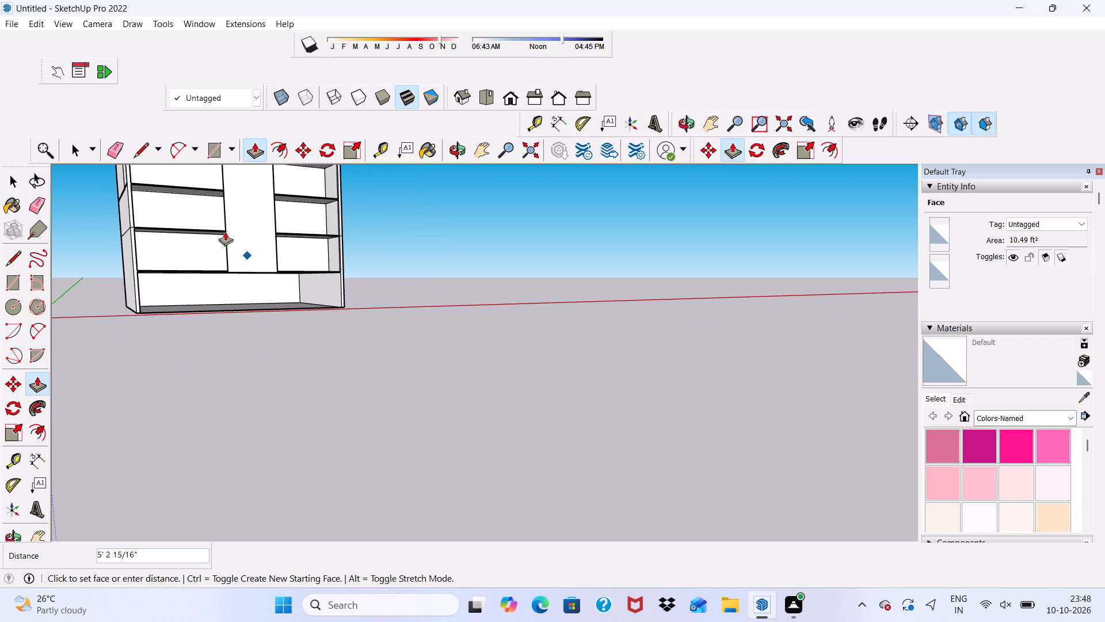
click(226, 232)
key(space)
Examine the widened central strip against the whole front of the building from several viewpoints.
scroll(369, 272, down, 1)
scroll(424, 272, down, 2)
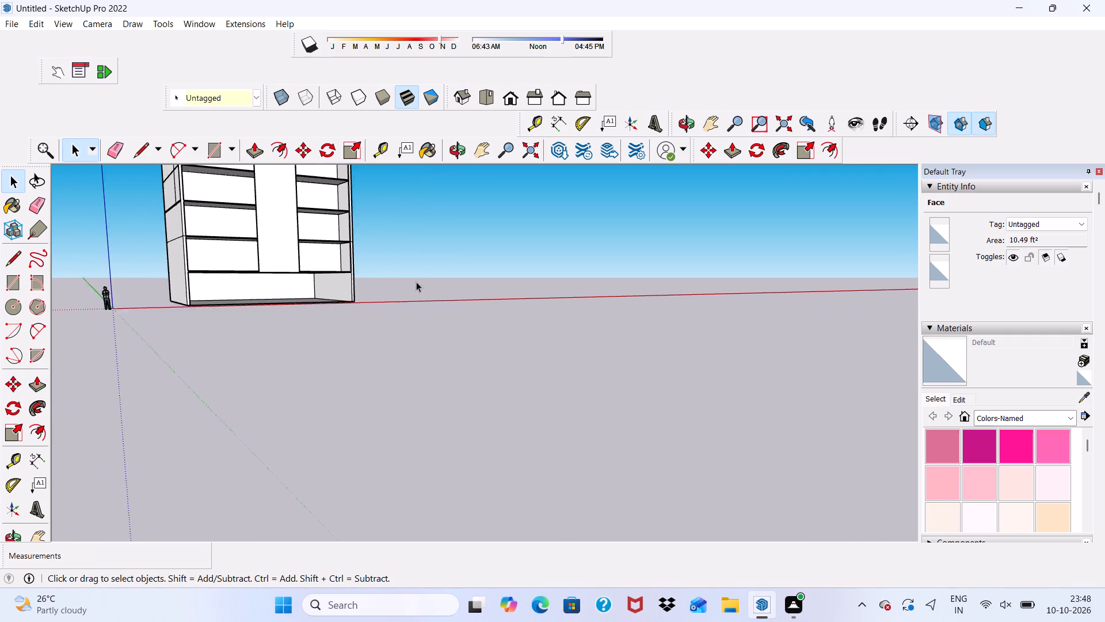
scroll(416, 282, down, 5)
middle_drag(383, 304, 228, 343)
scroll(384, 205, up, 5)
scroll(281, 241, up, 5)
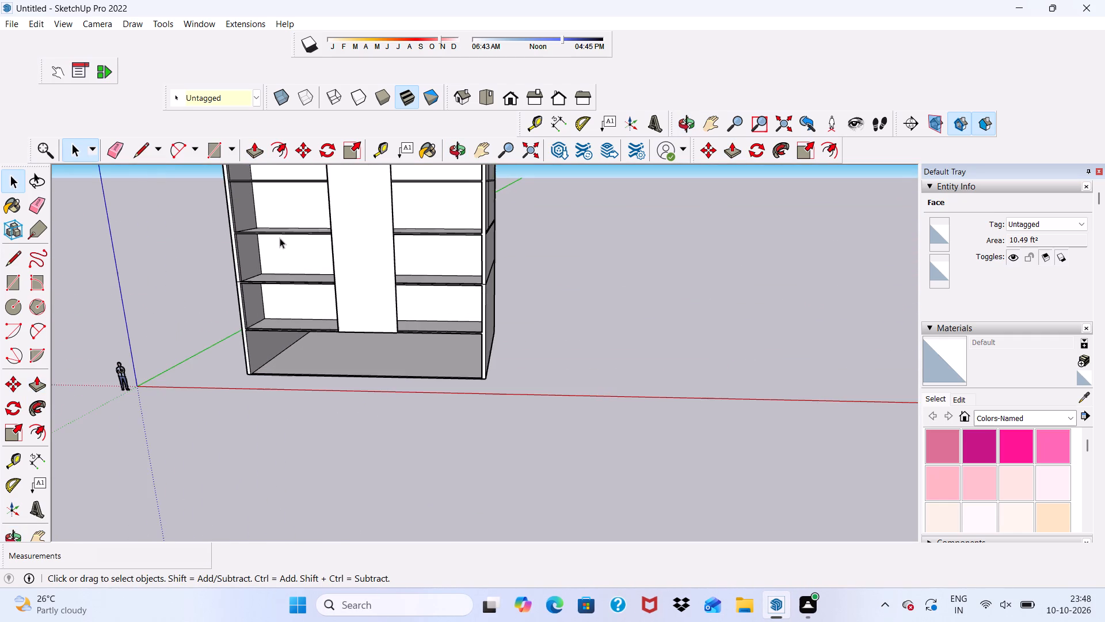
scroll(280, 253, down, 5)
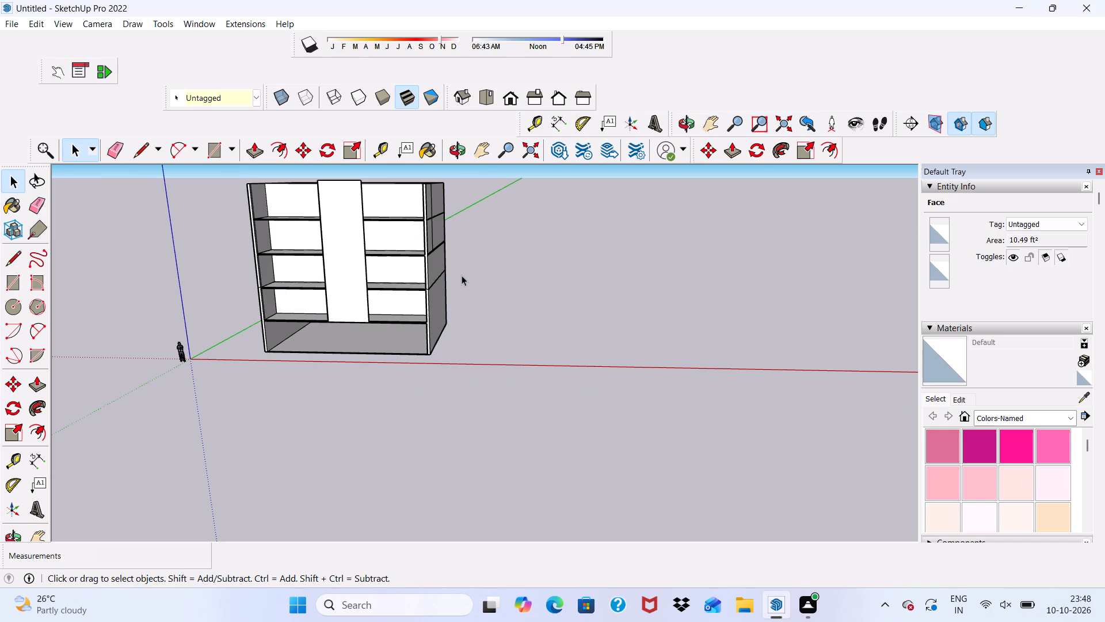
scroll(464, 265, up, 4)
scroll(464, 263, down, 5)
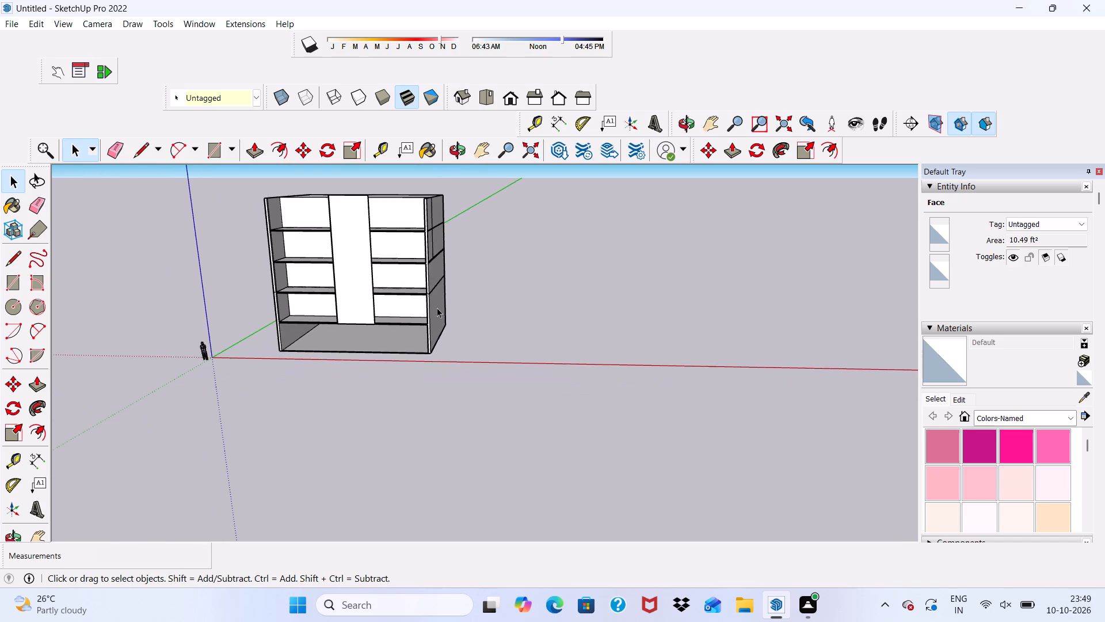
middle_drag(360, 269, 376, 227)
scroll(347, 224, up, 2)
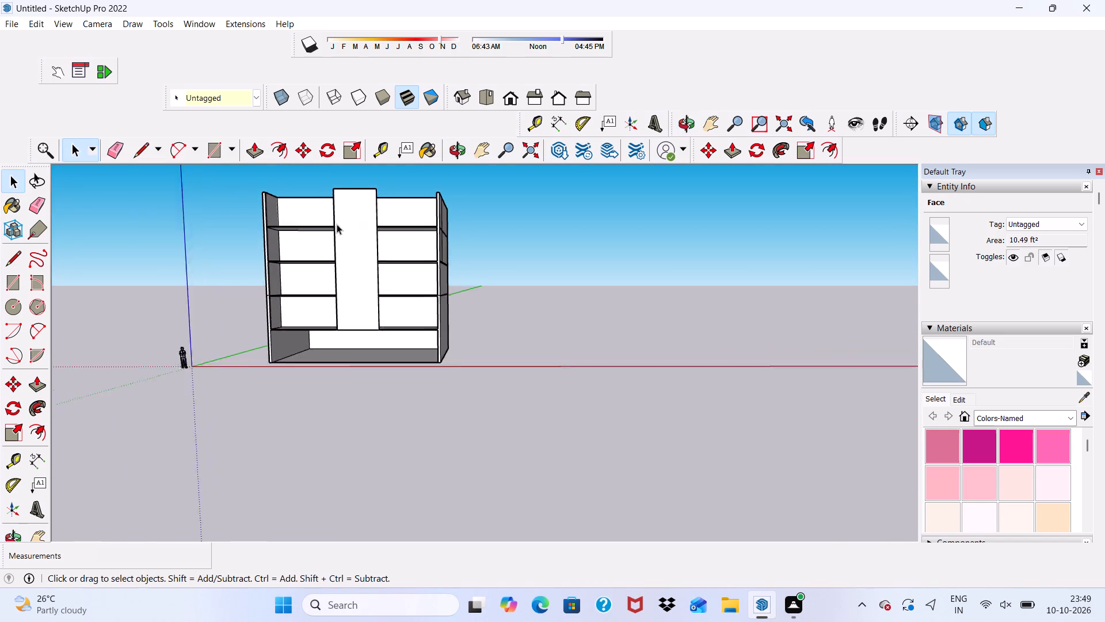
scroll(337, 224, up, 5)
scroll(373, 218, down, 4)
scroll(376, 225, up, 1)
scroll(376, 224, down, 2)
scroll(376, 223, up, 5)
scroll(376, 223, down, 4)
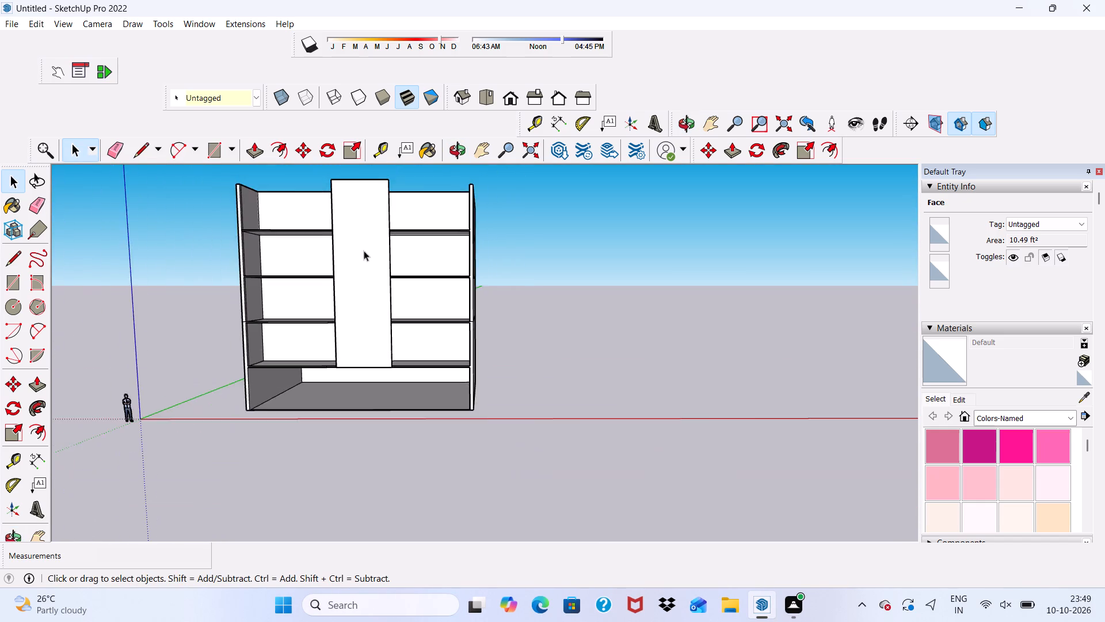
Push/Pull the central strip's left narrow side face outward by about another 1 11/16".
middle_drag(364, 251, 576, 298)
scroll(426, 317, up, 10)
scroll(420, 295, down, 1)
scroll(425, 280, up, 4)
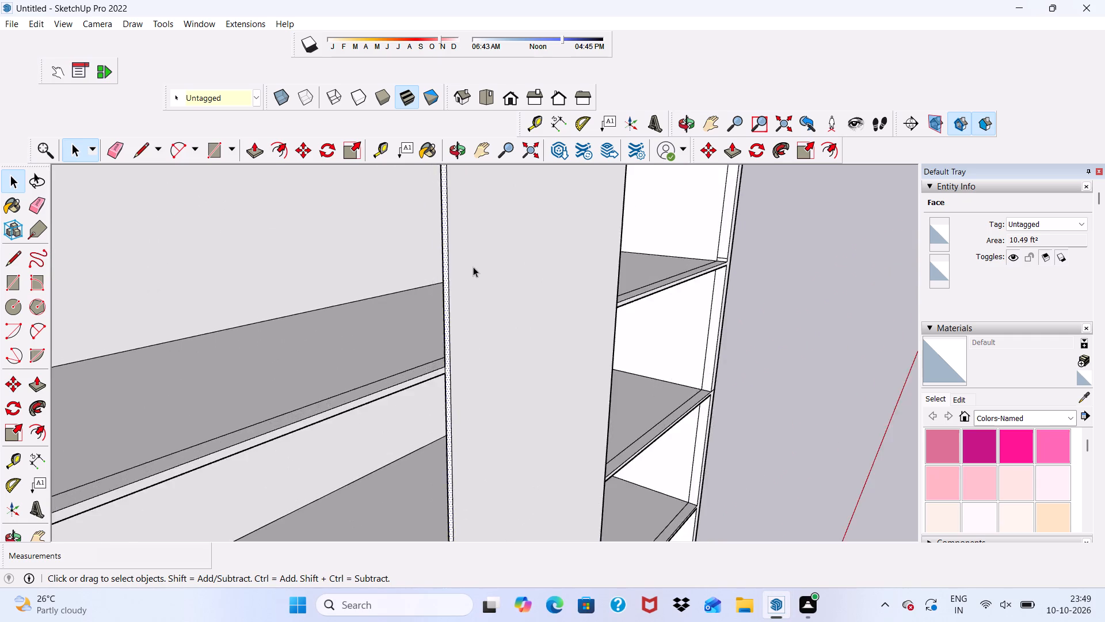
scroll(473, 267, up, 4)
click(249, 152)
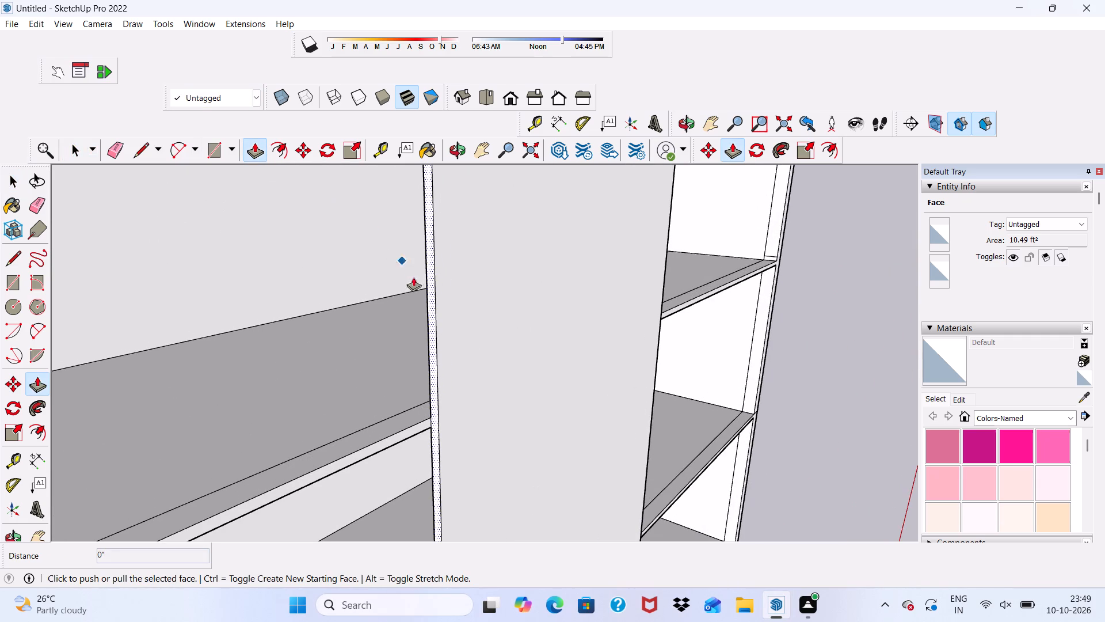
drag(428, 302, 425, 311)
click(425, 311)
right_click(425, 311)
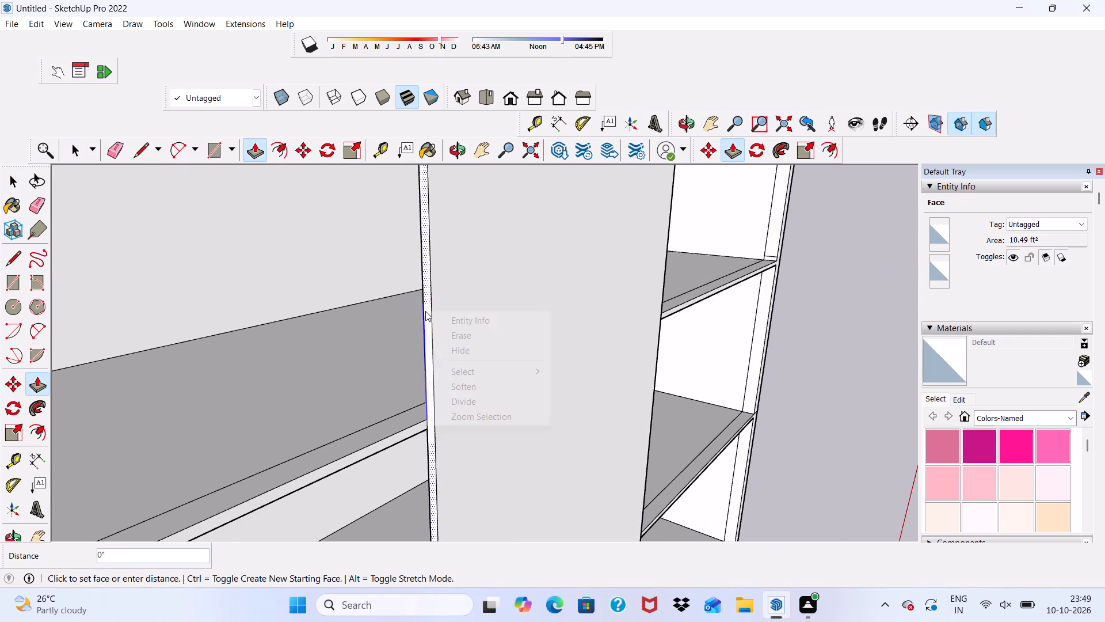
click(816, 287)
scroll(416, 366, up, 2)
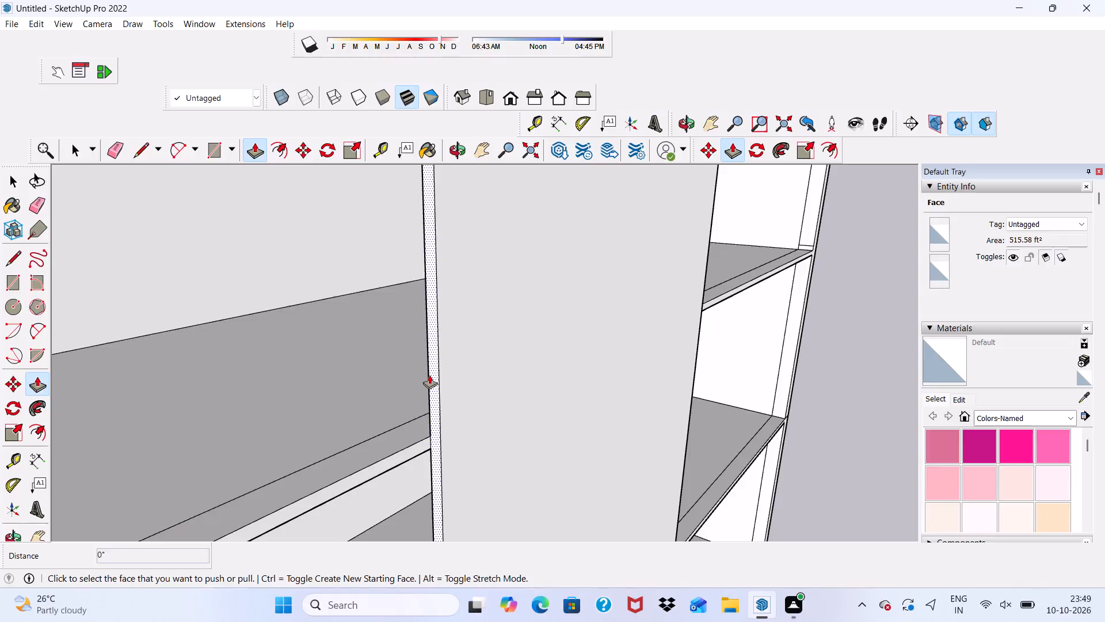
double_click(430, 381)
click(428, 386)
scroll(406, 365, down, 4)
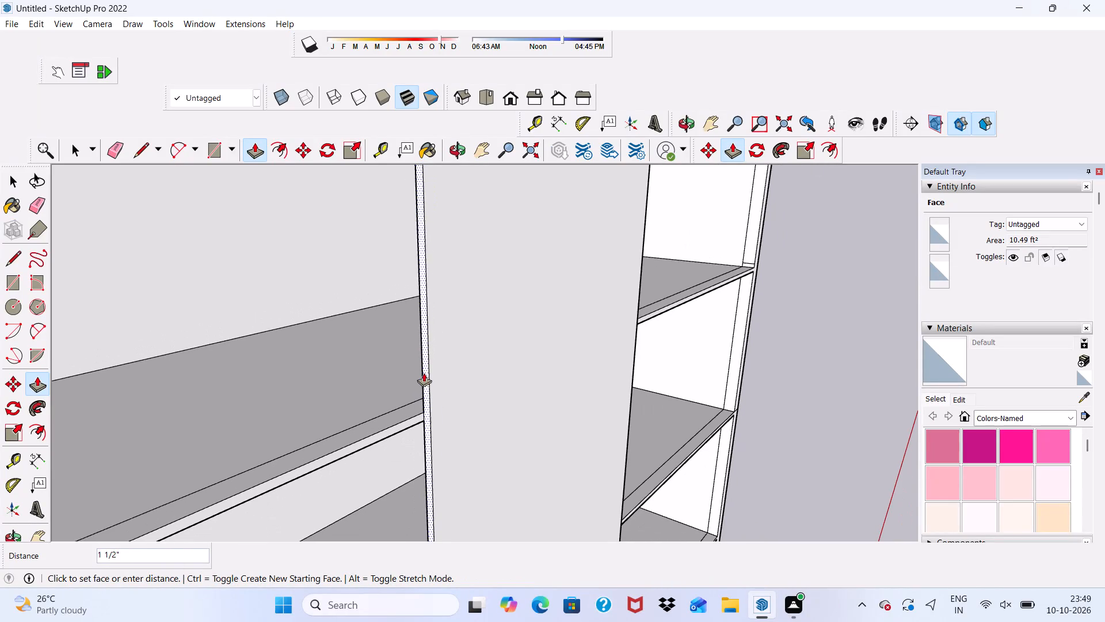
click(415, 371)
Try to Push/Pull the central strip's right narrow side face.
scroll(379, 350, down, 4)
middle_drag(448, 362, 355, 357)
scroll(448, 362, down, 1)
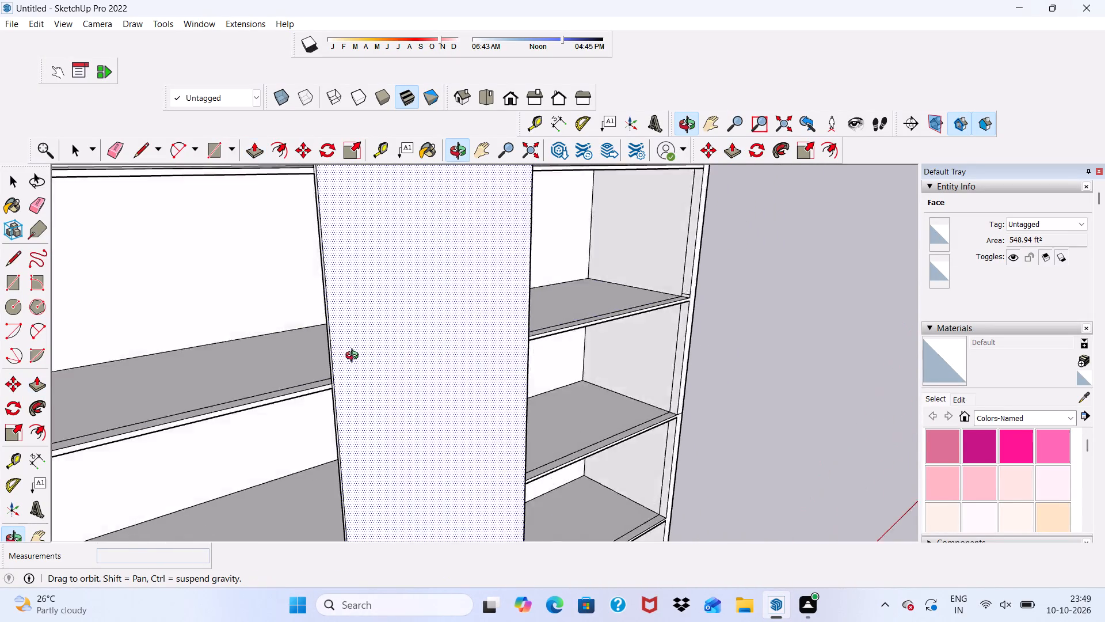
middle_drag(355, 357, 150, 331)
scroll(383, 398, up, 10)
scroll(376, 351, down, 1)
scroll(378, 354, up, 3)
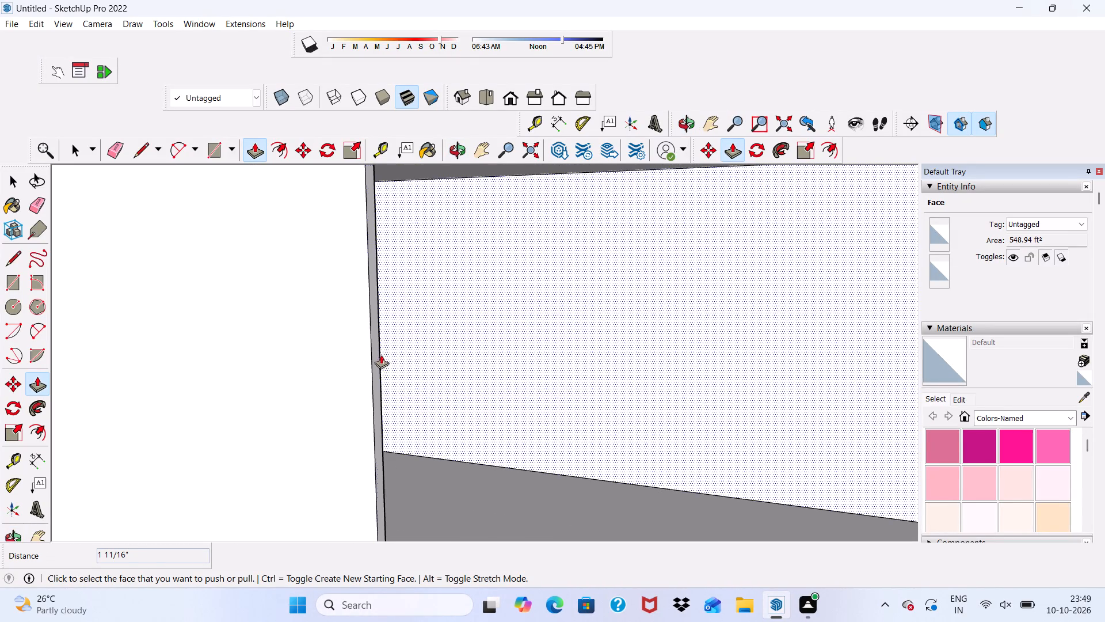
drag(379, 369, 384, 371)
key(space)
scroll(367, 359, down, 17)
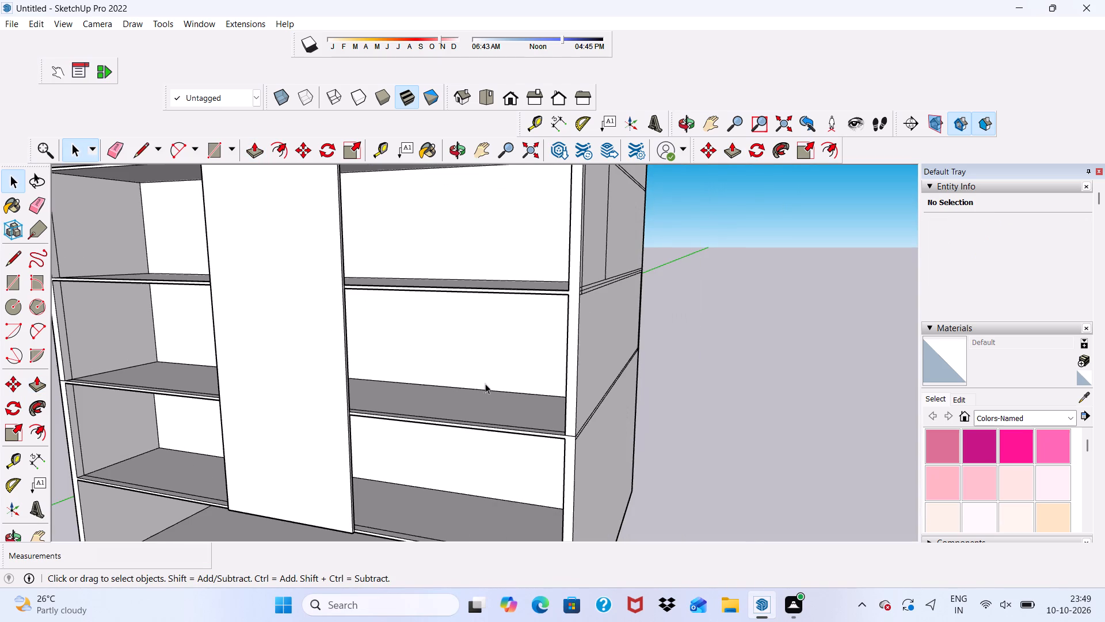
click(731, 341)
Erase the horizontal floor seams and the vertical line across the building's right outer side wall.
scroll(155, 324, down, 5)
middle_drag(212, 364, 215, 365)
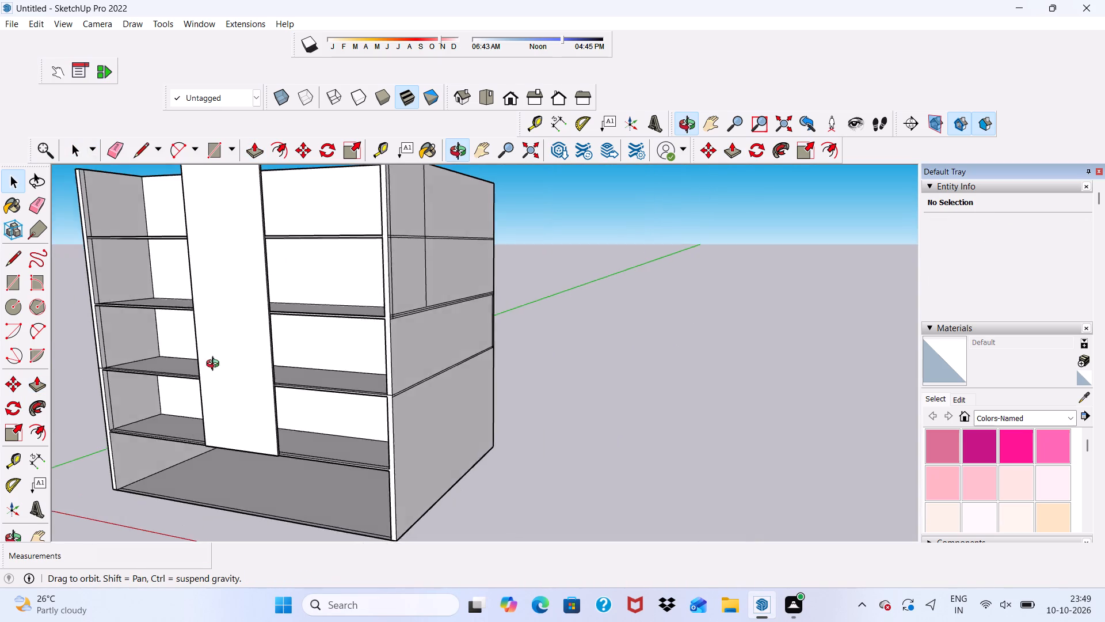
middle_drag(215, 365, 124, 403)
scroll(124, 403, down, 1)
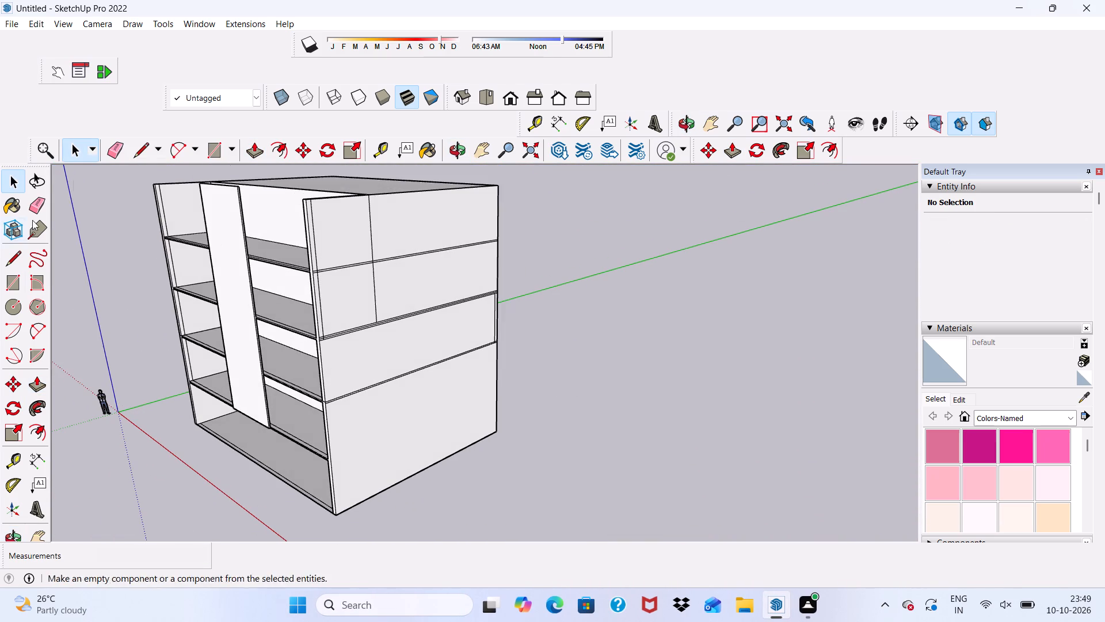
click(115, 142)
scroll(405, 291, up, 3)
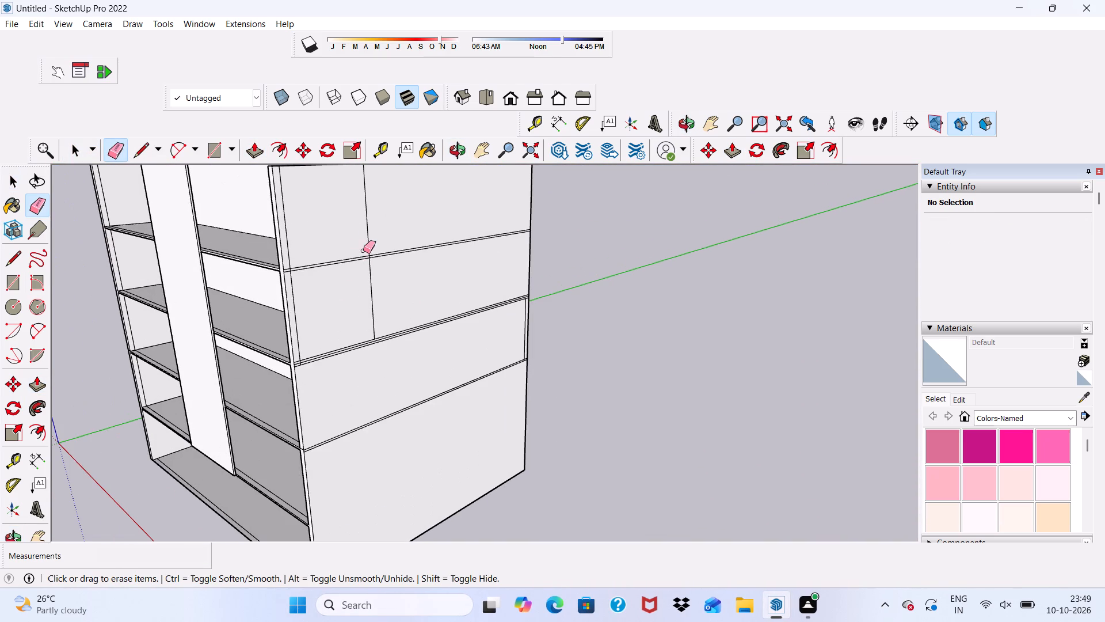
drag(363, 251, 382, 344)
click(382, 344)
drag(400, 227, 404, 276)
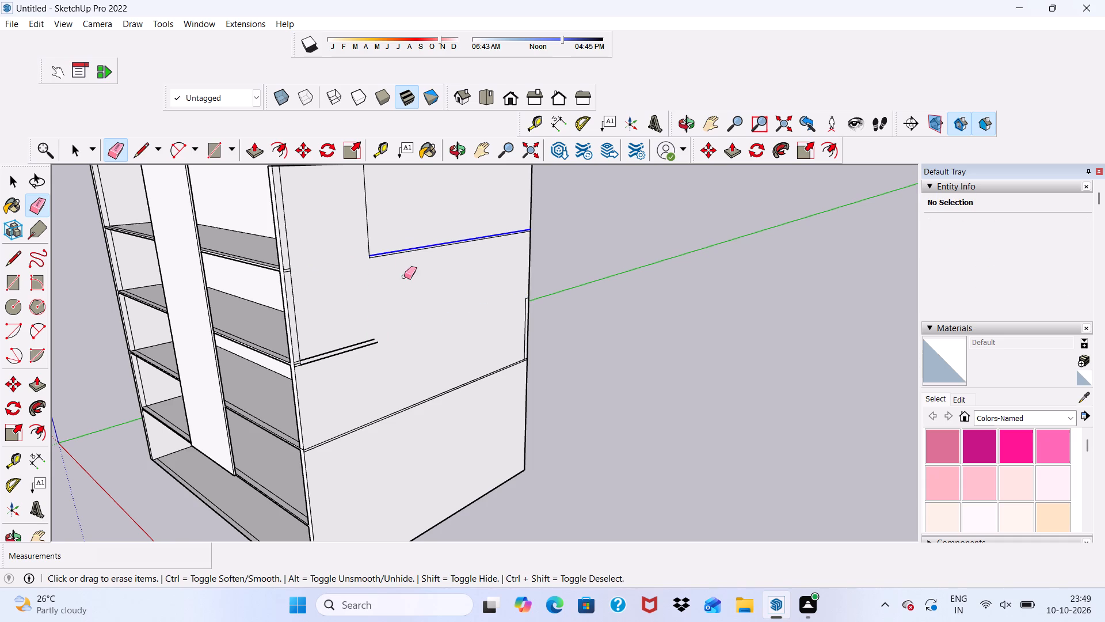
drag(404, 276, 405, 418)
drag(360, 331, 362, 363)
drag(374, 225, 378, 346)
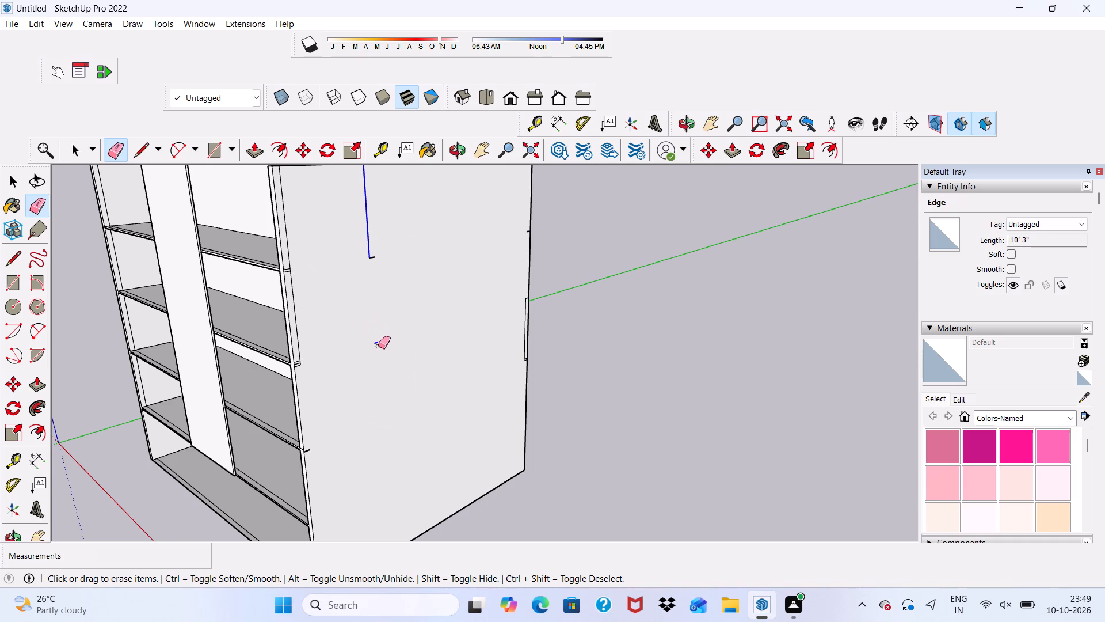
drag(378, 346, 378, 348)
Erase the narrow strip's vertical lines and short cross seams along the front edge of the right outer side wall.
scroll(315, 244, up, 3)
scroll(262, 227, up, 2)
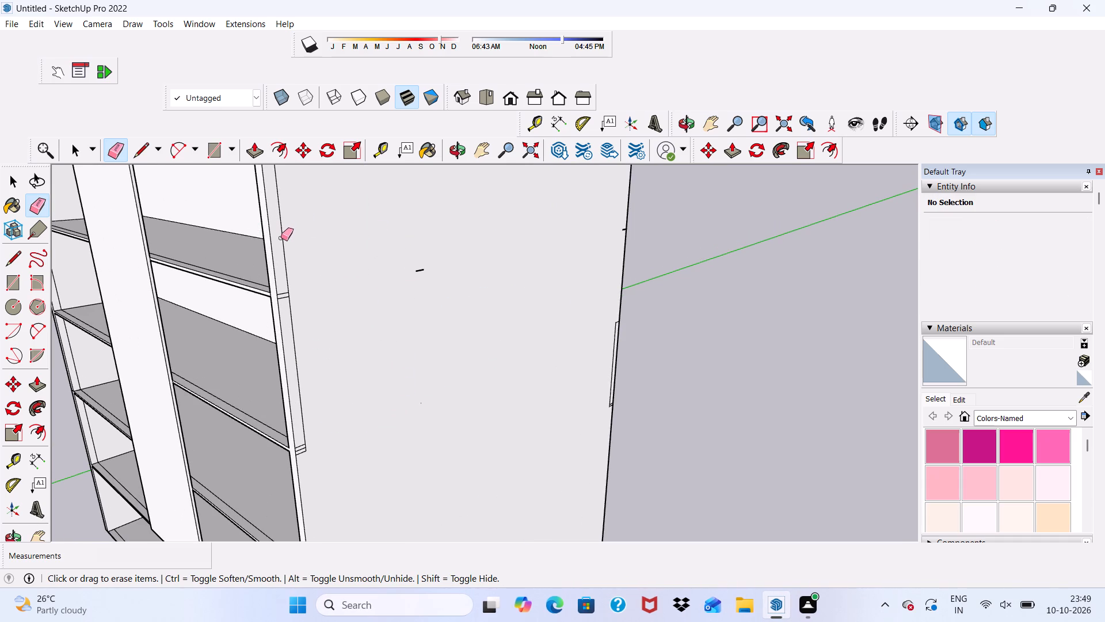
drag(283, 246, 306, 403)
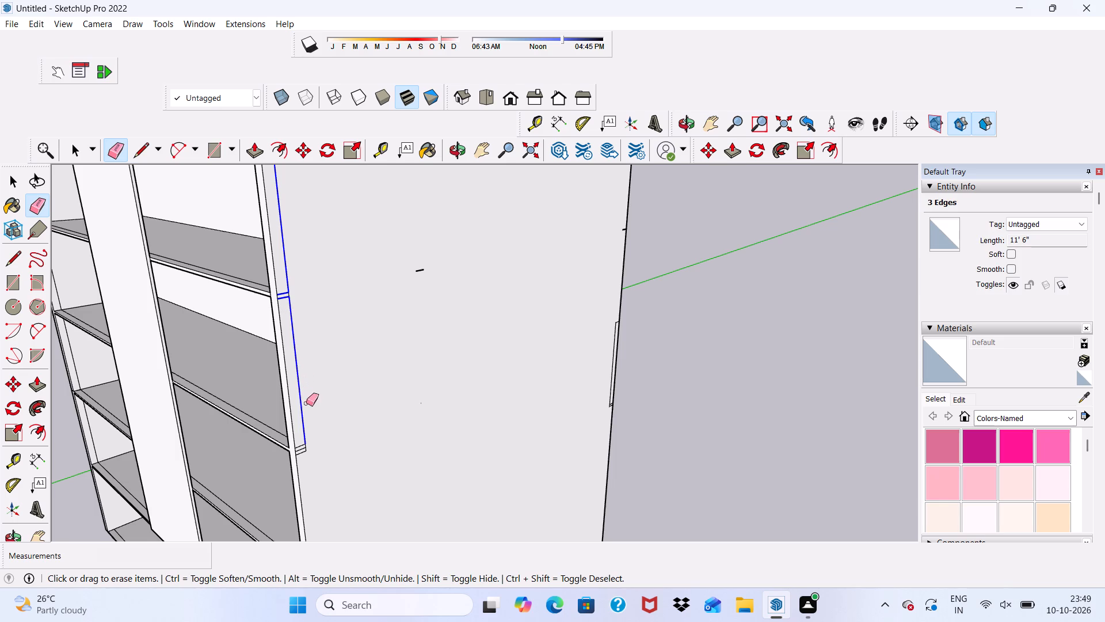
drag(306, 403, 303, 453)
scroll(310, 372, down, 5)
scroll(321, 289, up, 5)
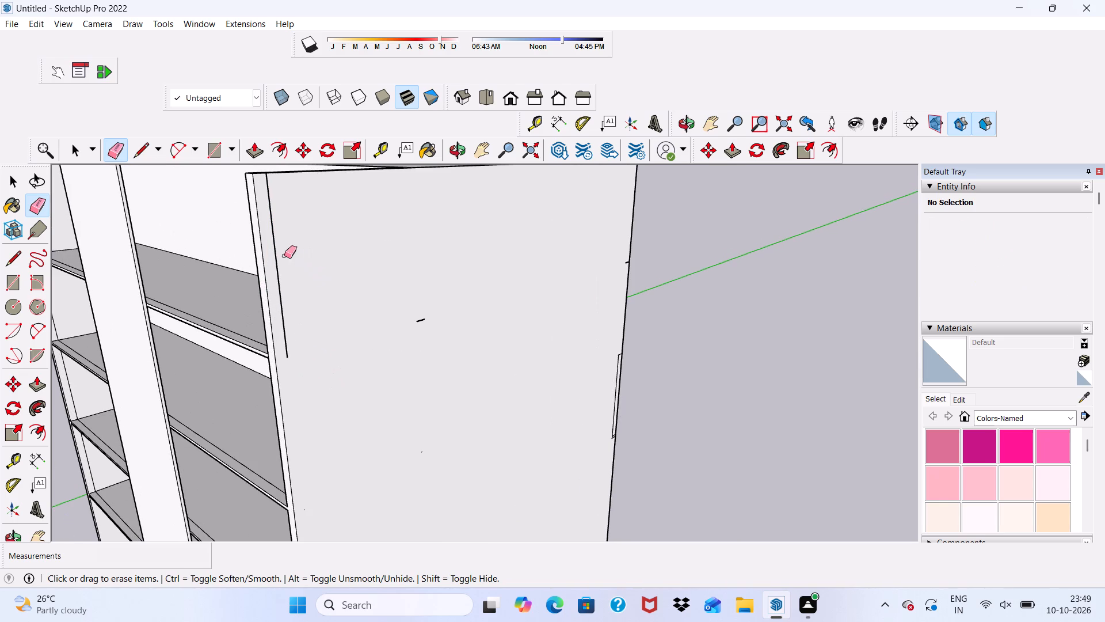
drag(273, 272, 284, 275)
click(284, 275)
Erase the short seam stubs left in the middle and at the front and rear edges of the right outer side wall.
drag(426, 319, 417, 333)
drag(417, 329, 421, 321)
click(421, 320)
scroll(410, 298, down, 6)
scroll(341, 532, up, 10)
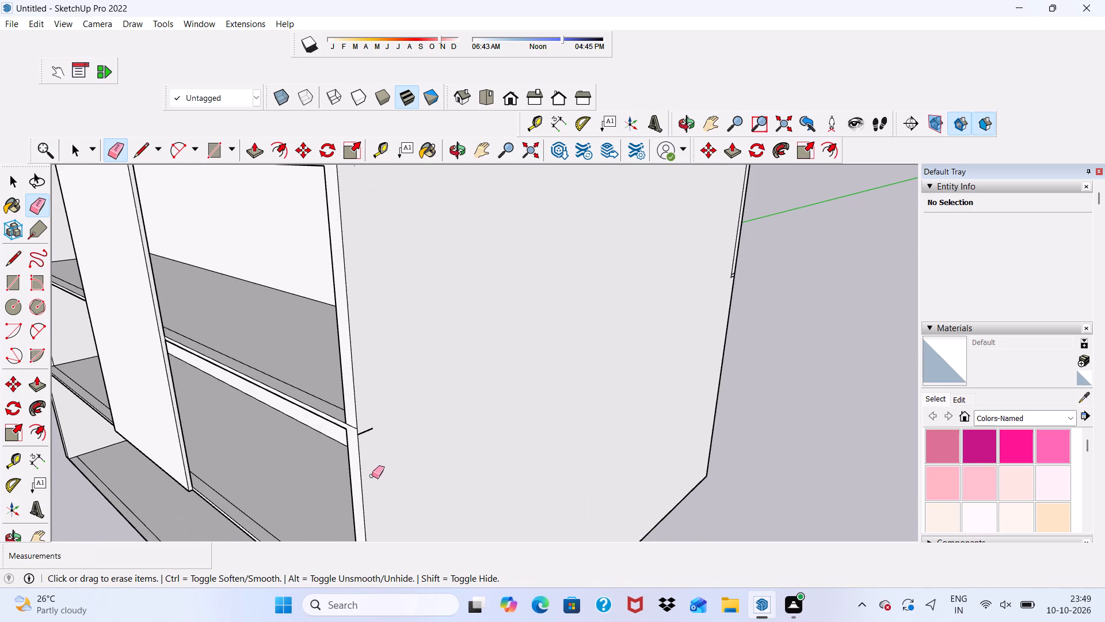
drag(365, 430, 368, 438)
scroll(363, 433, down, 11)
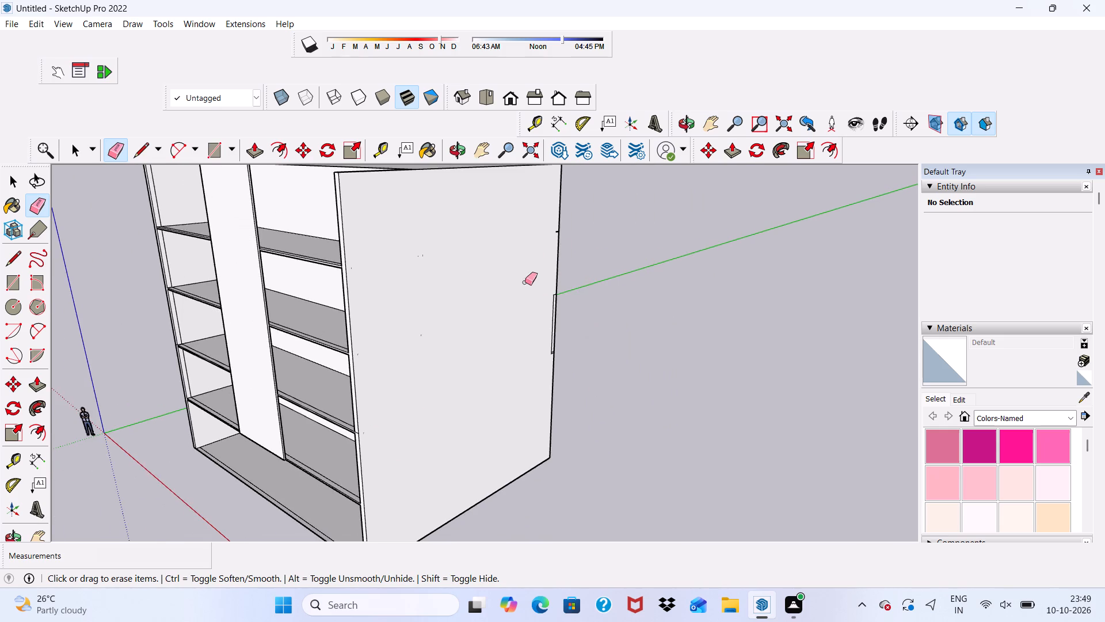
scroll(559, 248, up, 13)
drag(549, 219, 553, 234)
scroll(536, 248, down, 17)
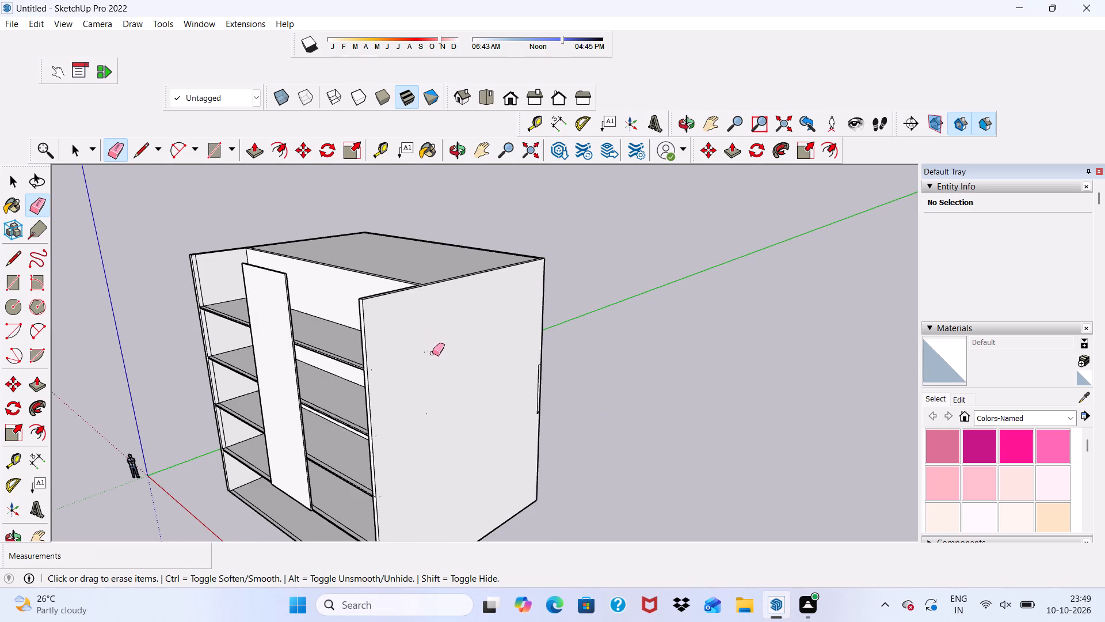
Erase the tiny leftover edge specks in the middle of the right outer side wall.
drag(433, 354, 424, 378)
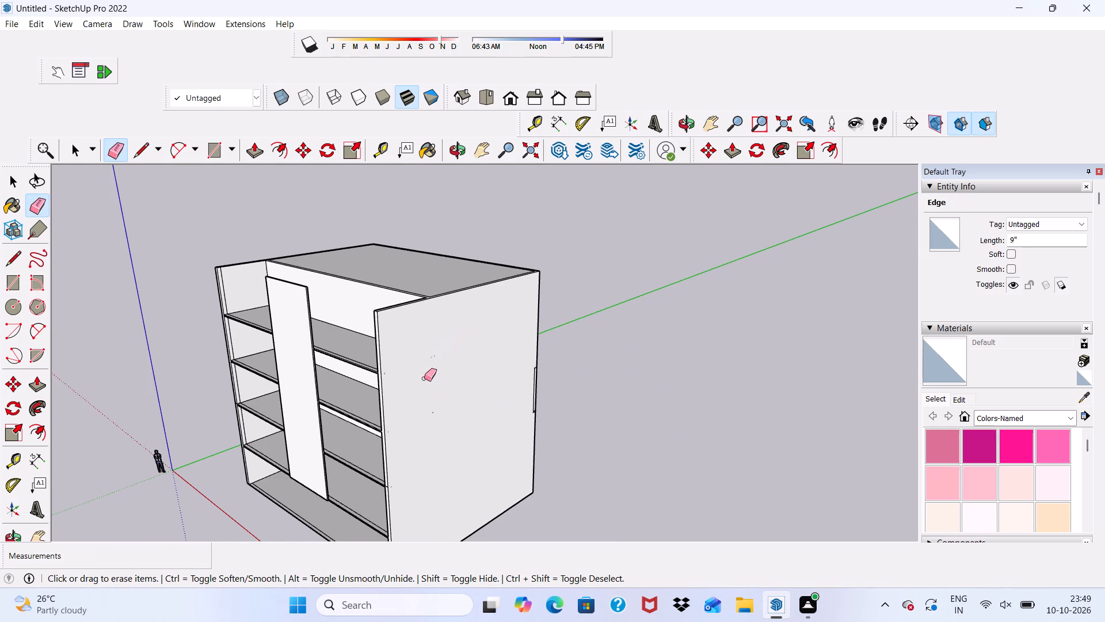
drag(424, 378, 443, 431)
scroll(436, 414, up, 3)
drag(422, 337, 483, 325)
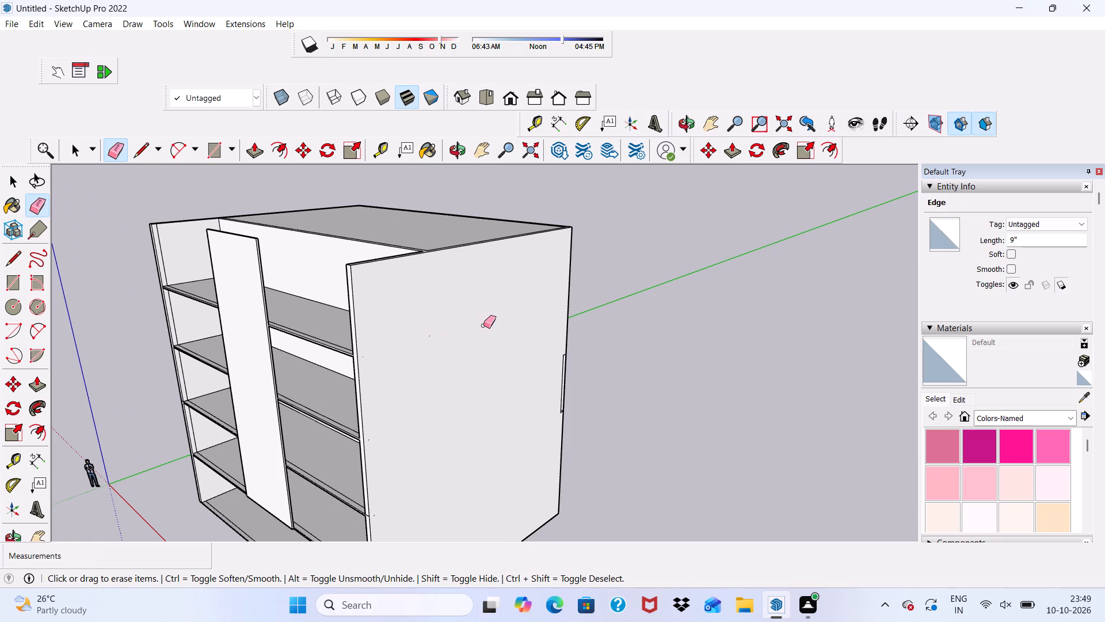
drag(483, 325, 361, 363)
scroll(372, 353, up, 9)
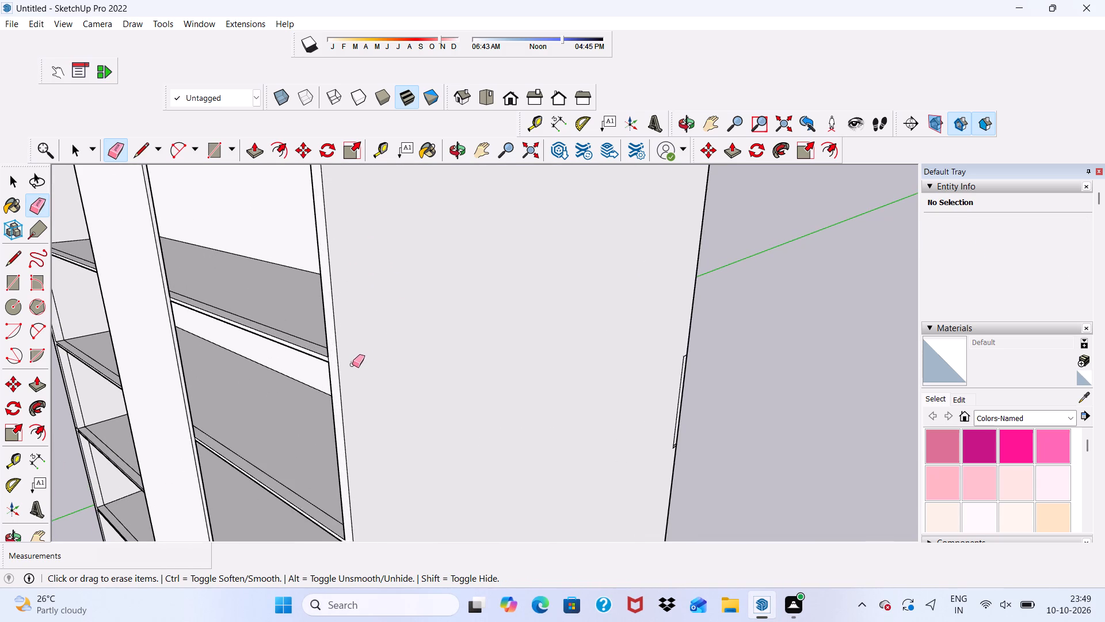
drag(347, 365, 378, 354)
drag(445, 328, 459, 327)
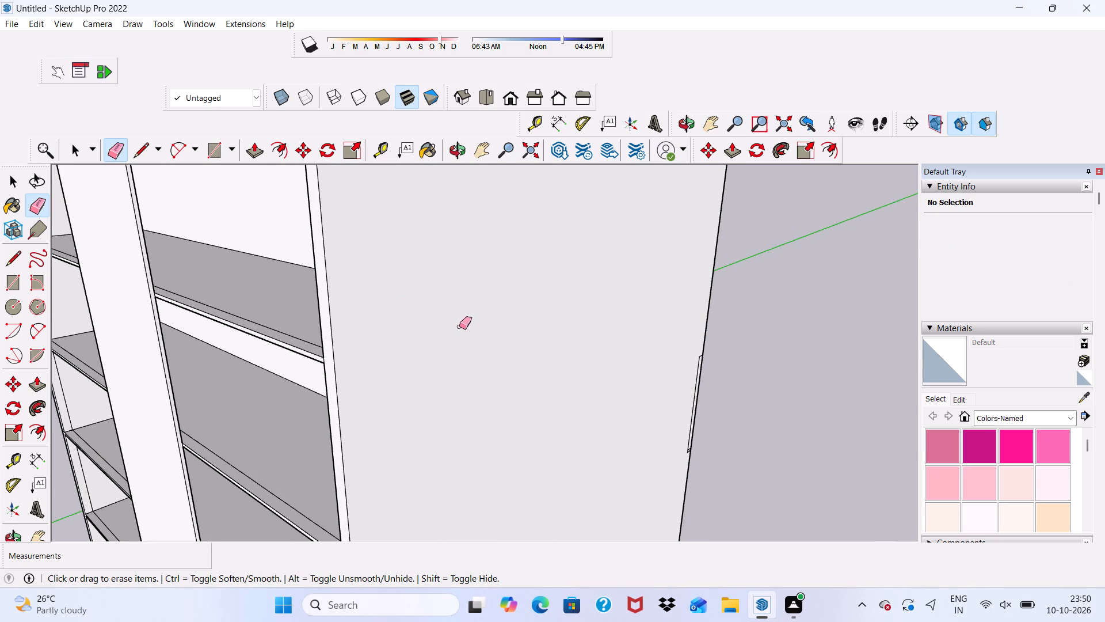
drag(459, 327, 402, 359)
Erase the top and long vertical line of the narrow strip at the right outer side wall's rear edge.
scroll(416, 316, down, 12)
scroll(508, 441, up, 5)
scroll(457, 430, down, 2)
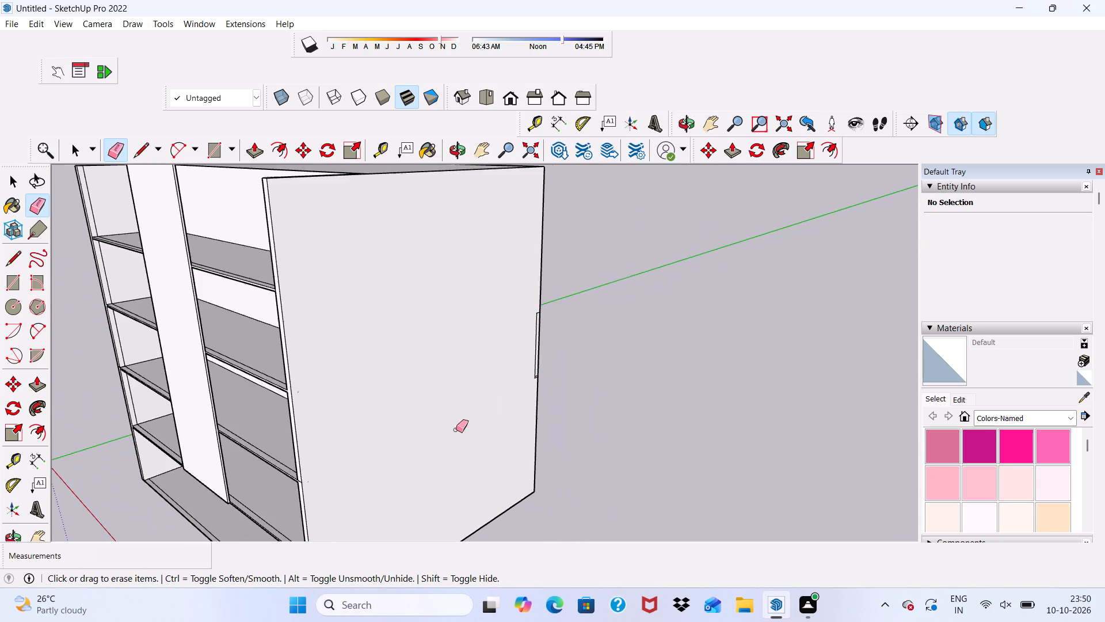
scroll(456, 430, down, 3)
scroll(535, 344, up, 18)
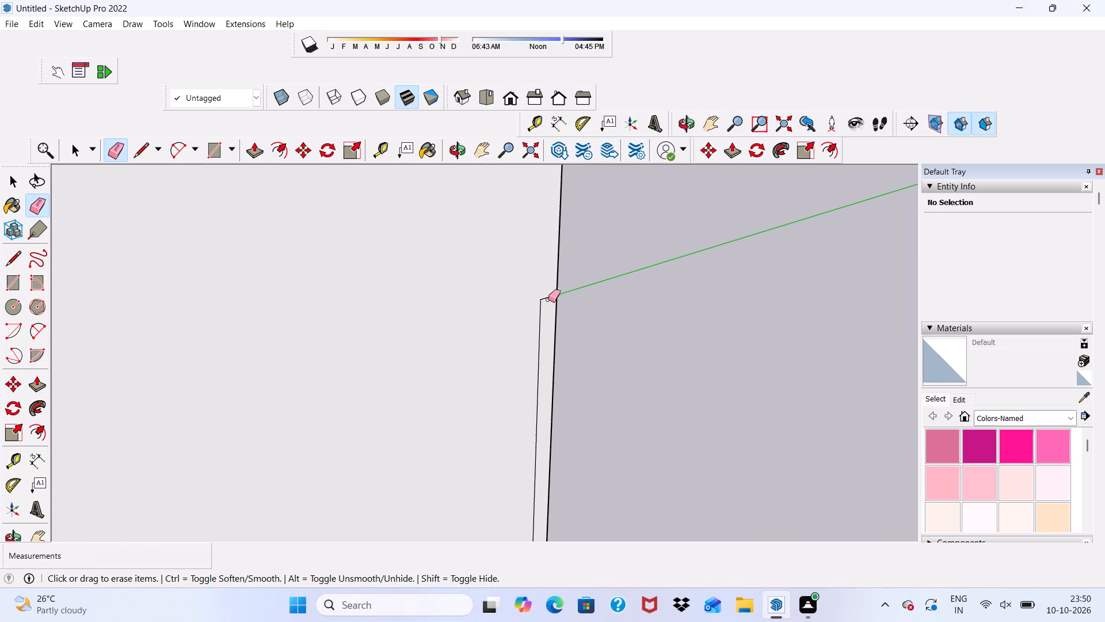
drag(544, 299, 547, 325)
drag(546, 341, 544, 355)
drag(544, 360, 543, 366)
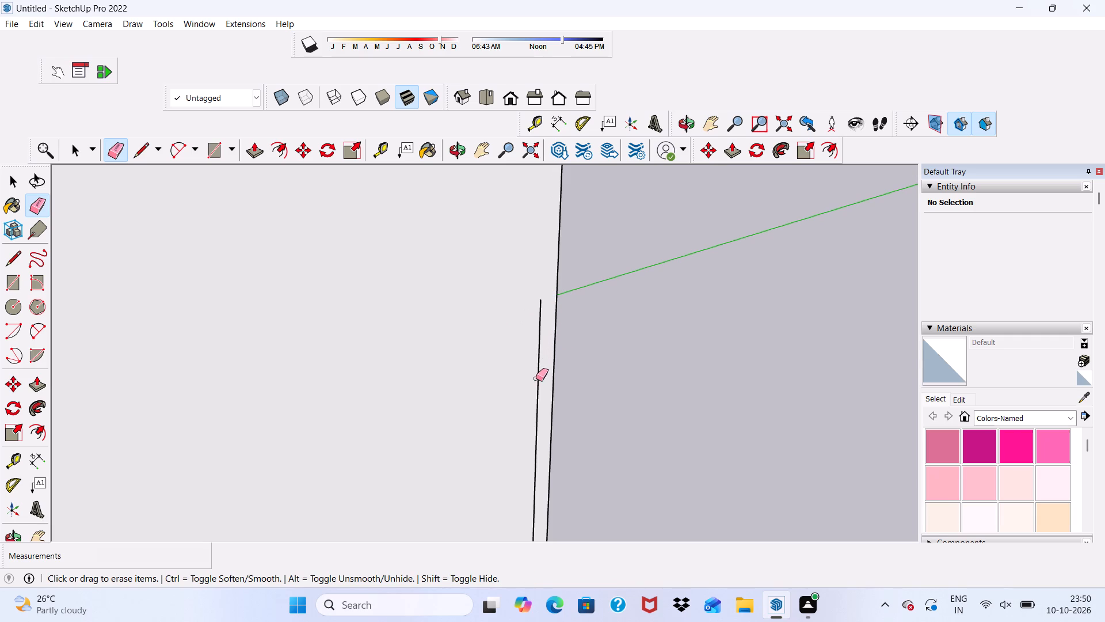
drag(536, 378, 540, 397)
click(540, 397)
Erase the small leftover outline at the lower end of that strip, near the side wall's rear edge.
scroll(449, 309, down, 6)
scroll(485, 438, down, 1)
scroll(515, 502, up, 7)
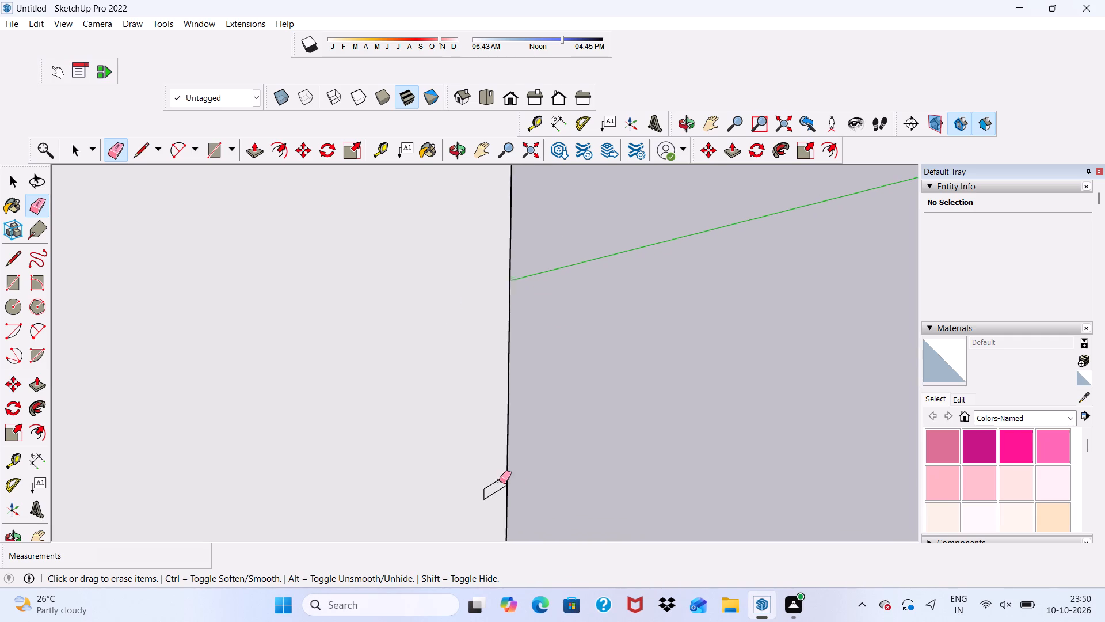
scroll(499, 481, up, 2)
drag(493, 477, 501, 501)
scroll(399, 416, down, 6)
scroll(460, 466, up, 10)
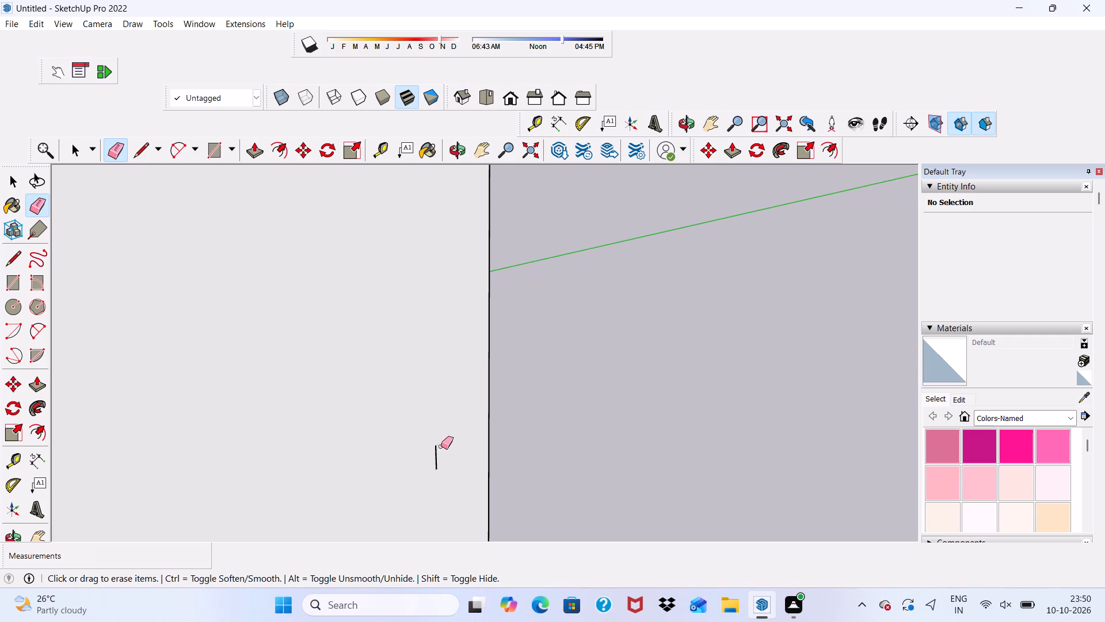
drag(440, 447, 433, 468)
scroll(394, 404, down, 20)
scroll(394, 404, down, 2)
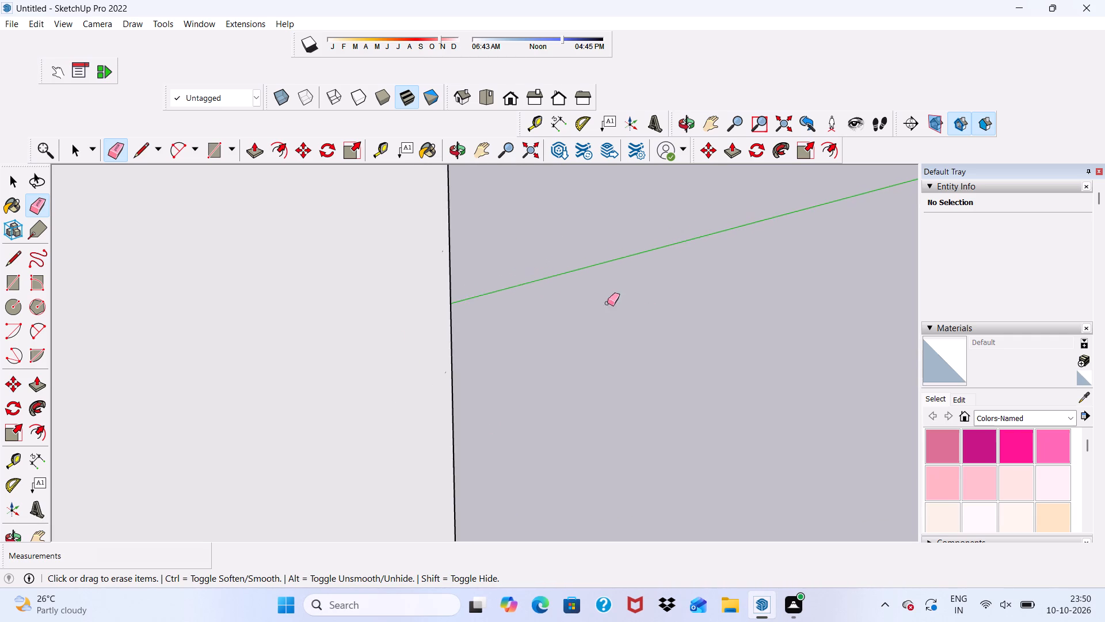
Erase the horizontal floor seams across the building's back wall.
scroll(607, 303, down, 10)
middle_drag(592, 310, 164, 331)
scroll(541, 317, up, 4)
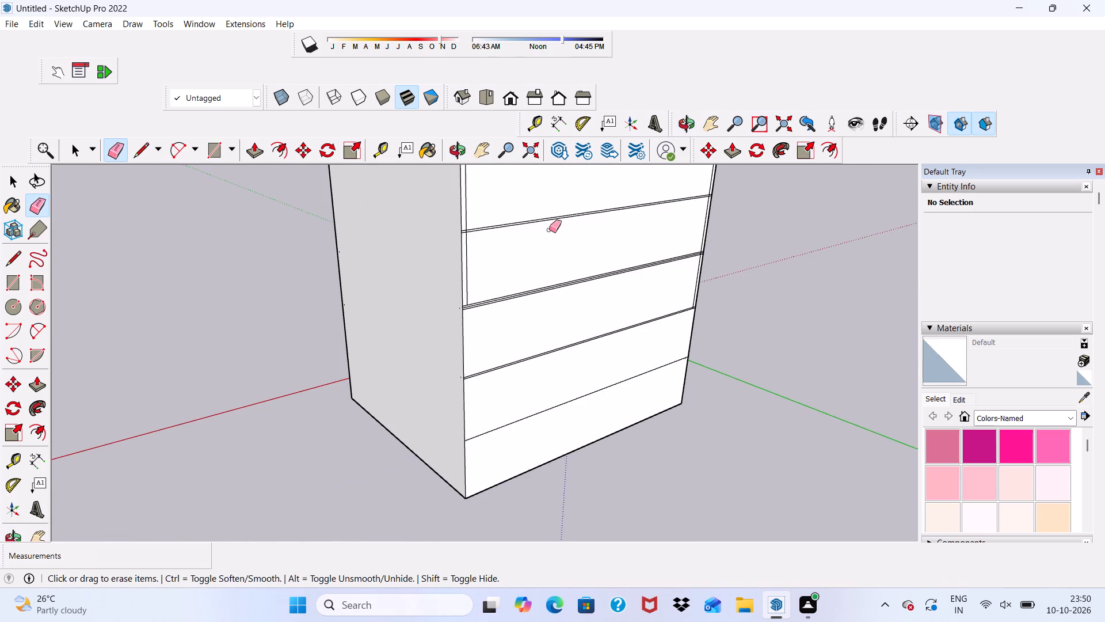
scroll(548, 225, up, 1)
drag(551, 201, 555, 403)
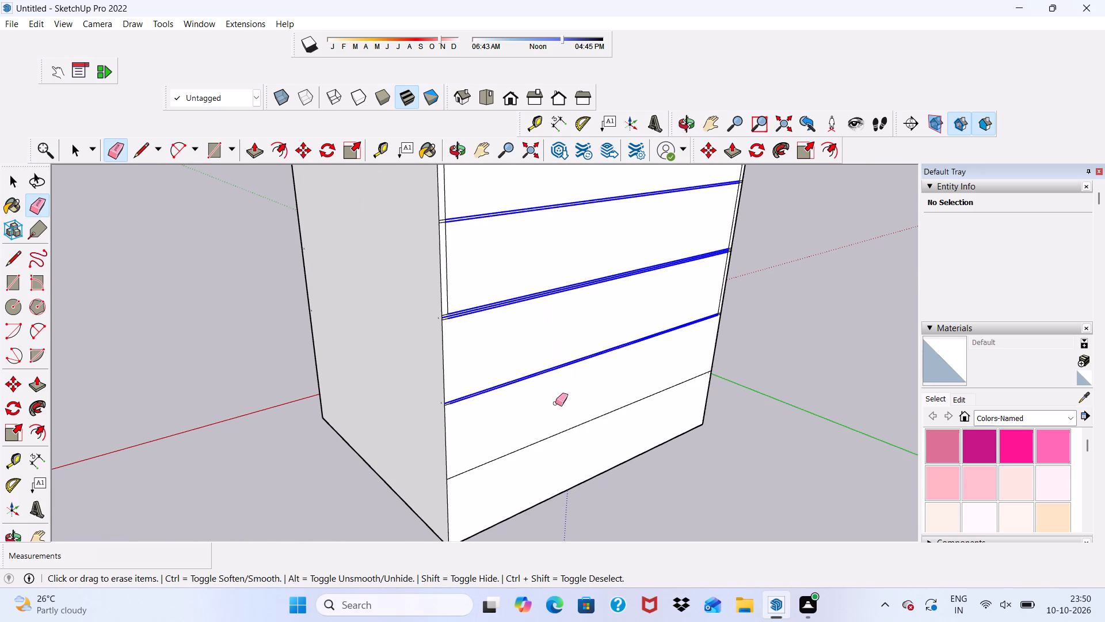
drag(555, 403, 562, 443)
Erase the narrow strip's vertical lines beside the back wall's left vertical edge, from the roof downward.
scroll(448, 159, up, 4)
scroll(449, 193, down, 10)
scroll(508, 254, up, 4)
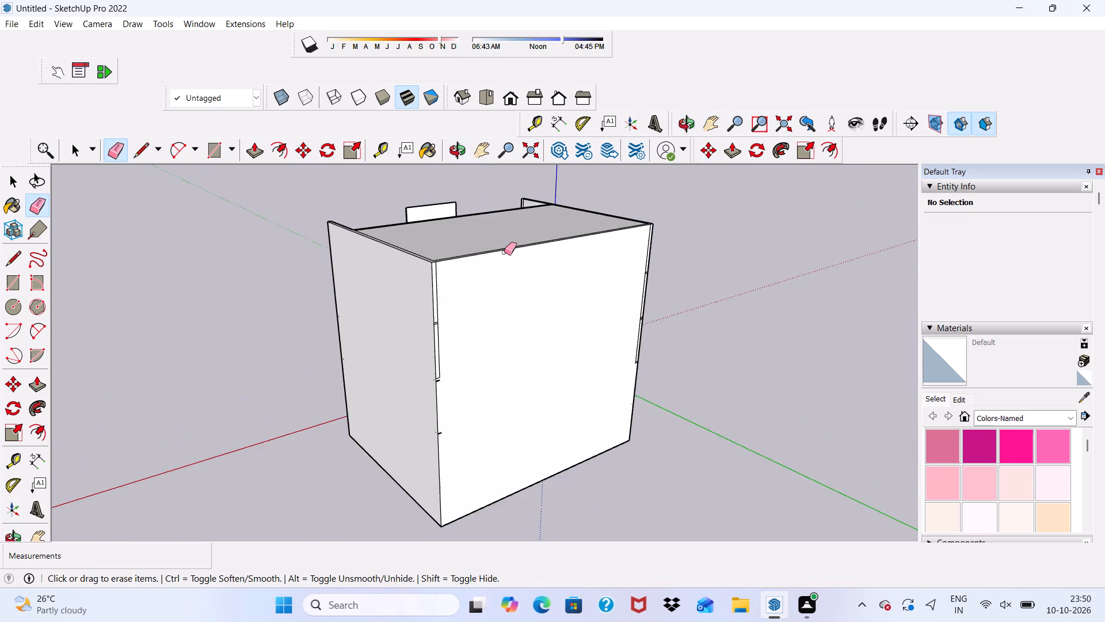
scroll(504, 252, up, 14)
drag(422, 259, 429, 283)
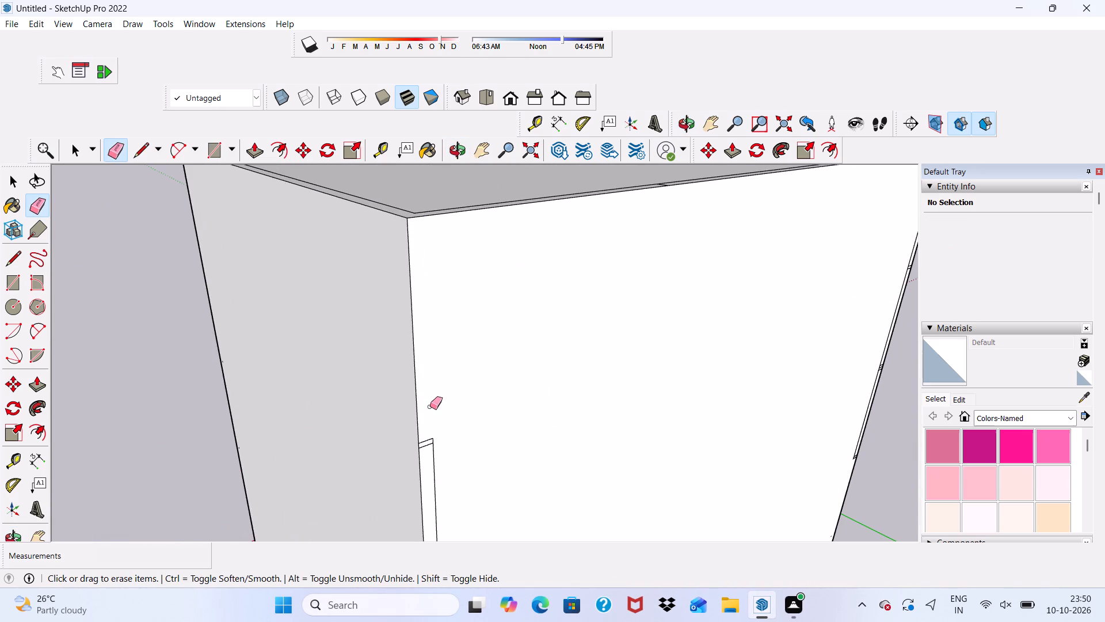
drag(433, 435, 432, 450)
scroll(437, 315, down, 10)
scroll(478, 571, up, 8)
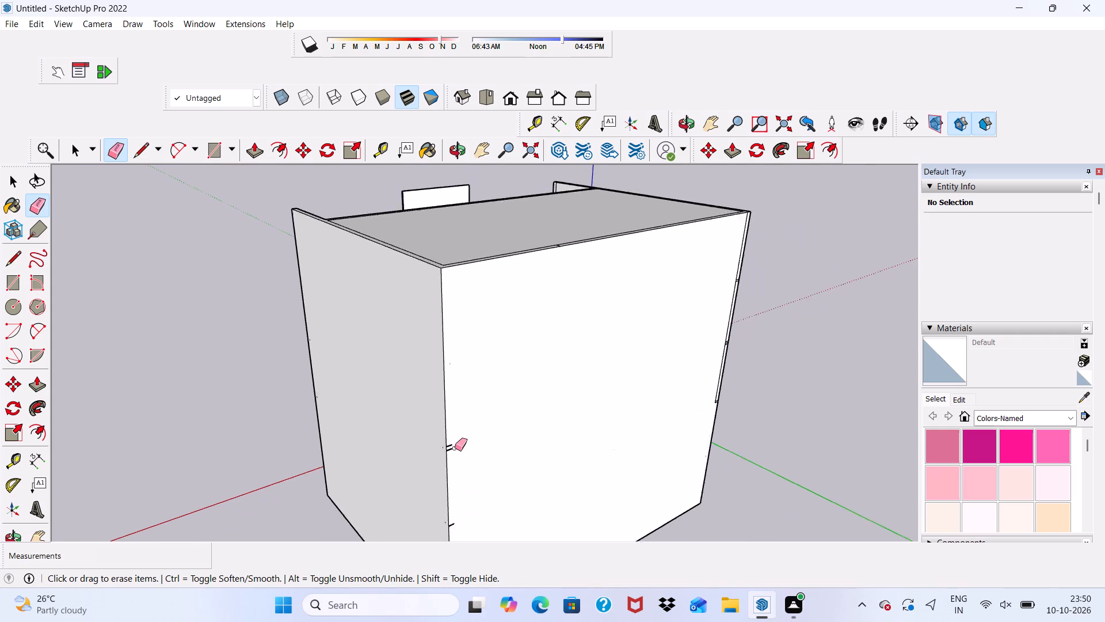
Erase the short floor-seam stubs remaining at the back wall's left vertical edge.
scroll(455, 448, up, 2)
drag(448, 440, 452, 458)
scroll(455, 476, down, 9)
scroll(473, 517, up, 4)
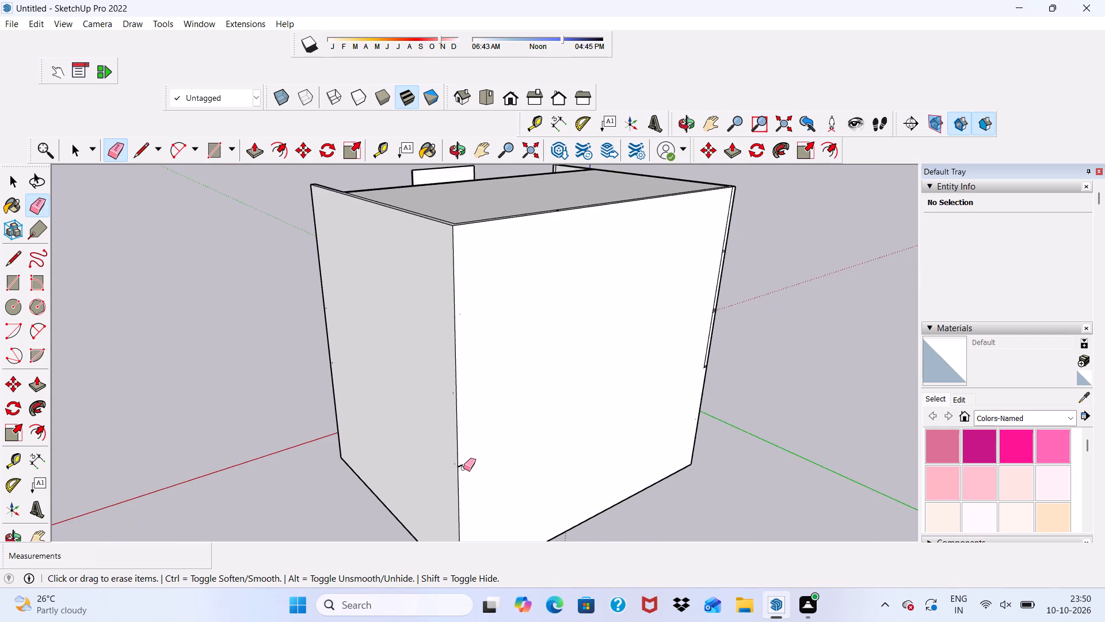
scroll(463, 464, up, 4)
drag(462, 456, 464, 469)
scroll(468, 462, down, 5)
scroll(536, 449, down, 3)
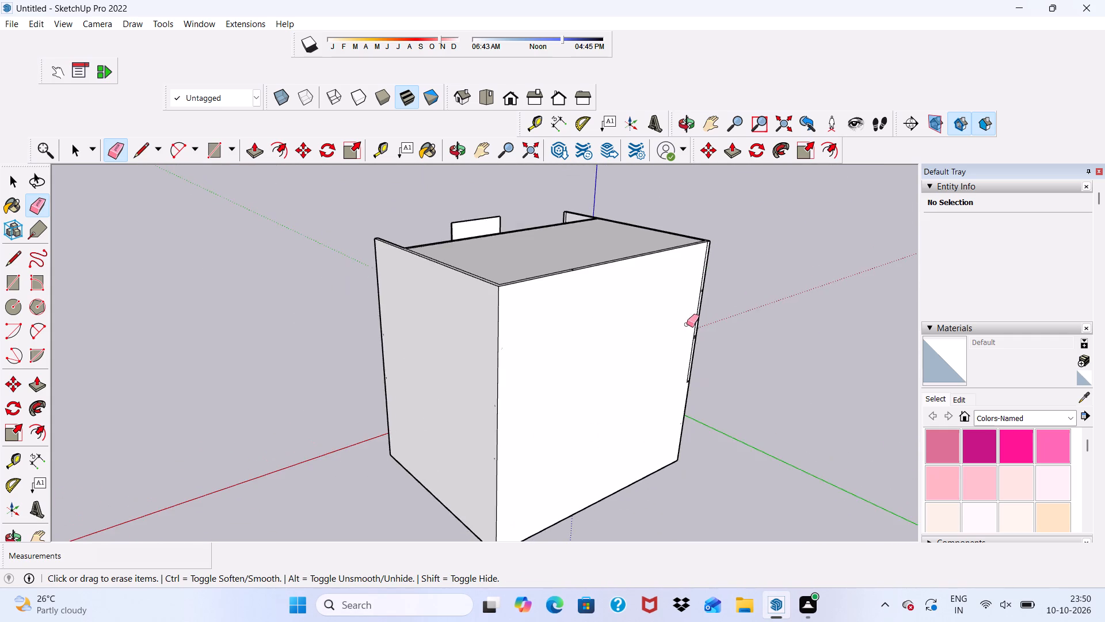
Erase the upper vertical strip lines and paired cross seams beside the back wall's right vertical edge.
scroll(685, 321, up, 17)
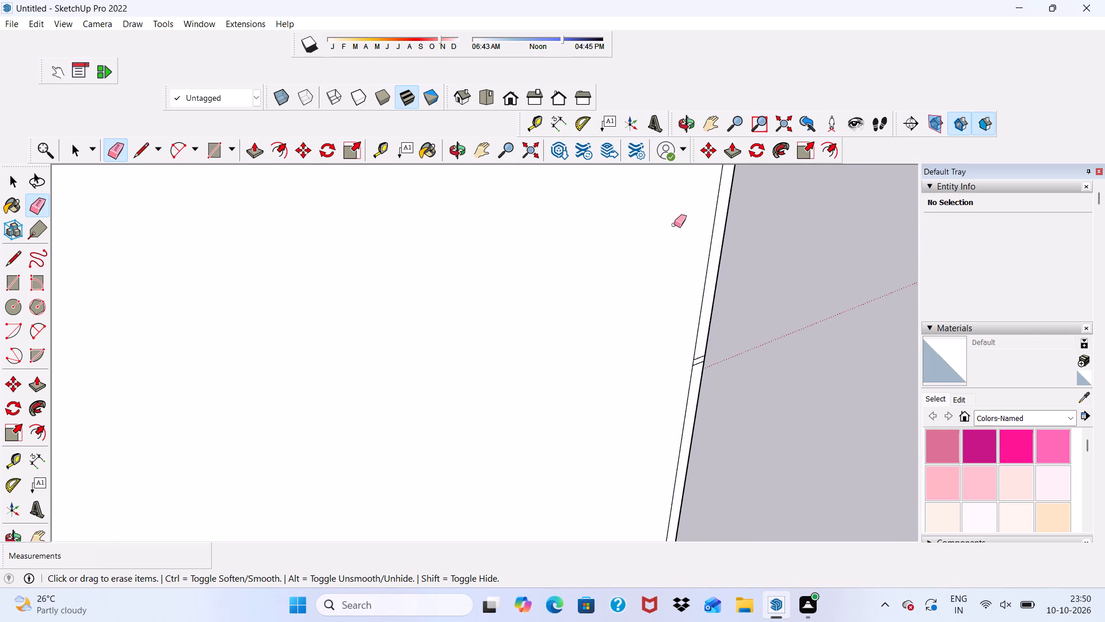
click(714, 234)
scroll(703, 286, up, 4)
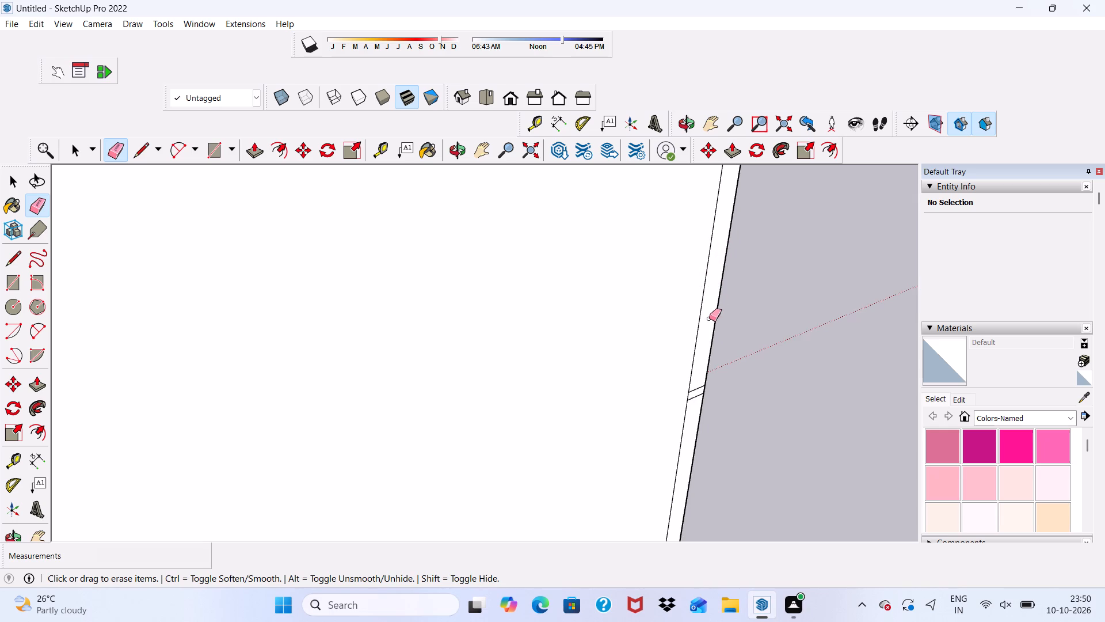
scroll(703, 323, up, 4)
click(691, 333)
click(693, 337)
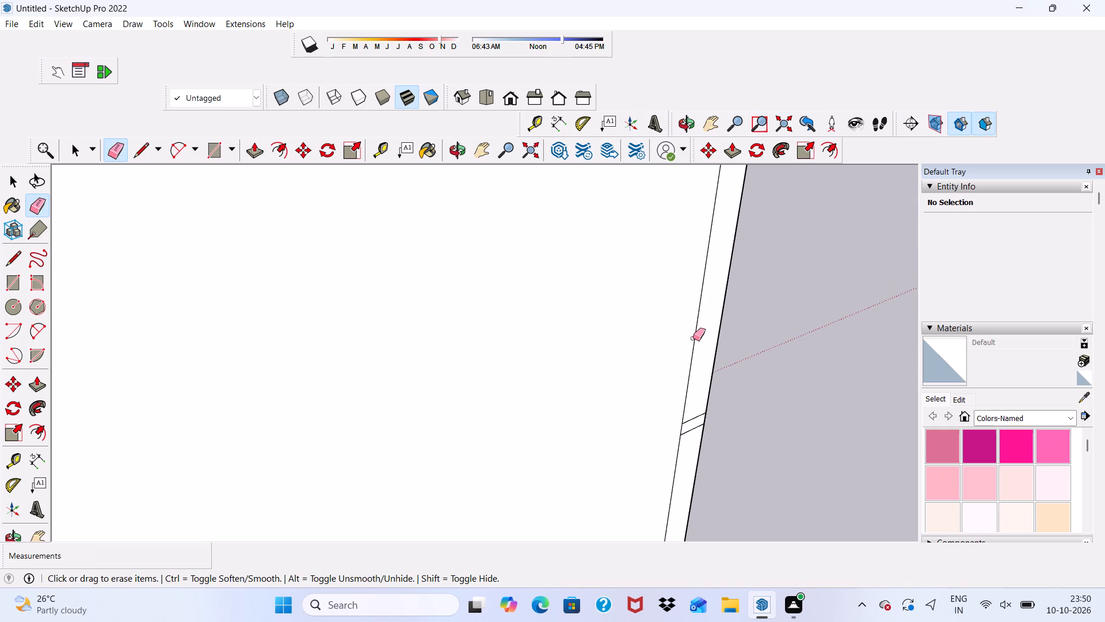
drag(693, 340, 696, 347)
drag(699, 409, 696, 435)
drag(675, 422, 675, 426)
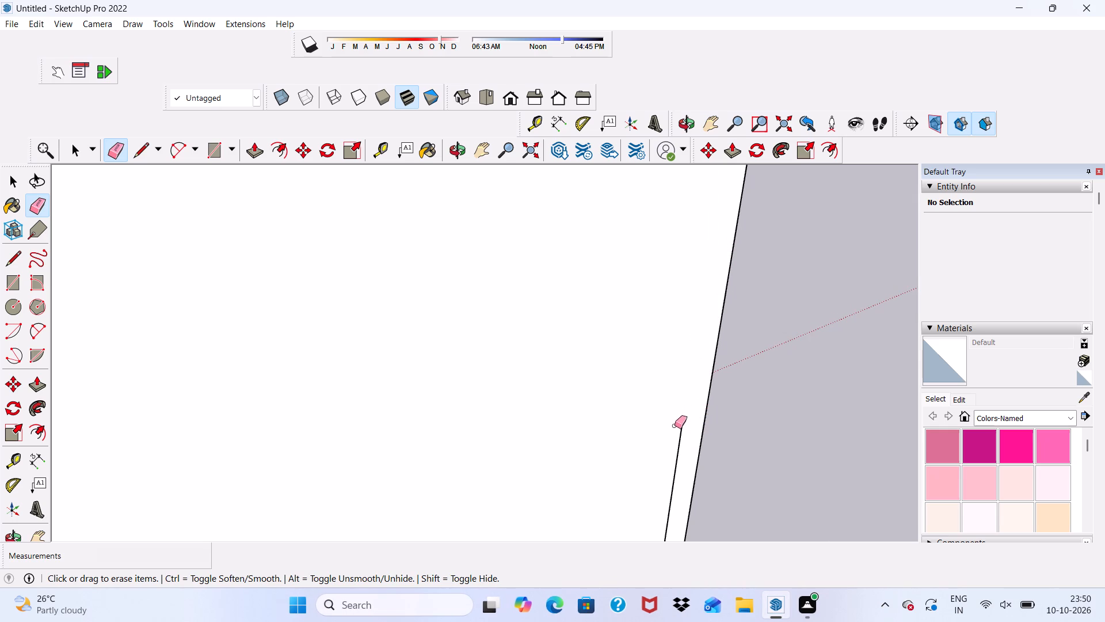
drag(675, 426, 680, 444)
drag(681, 433, 683, 422)
scroll(604, 306, down, 6)
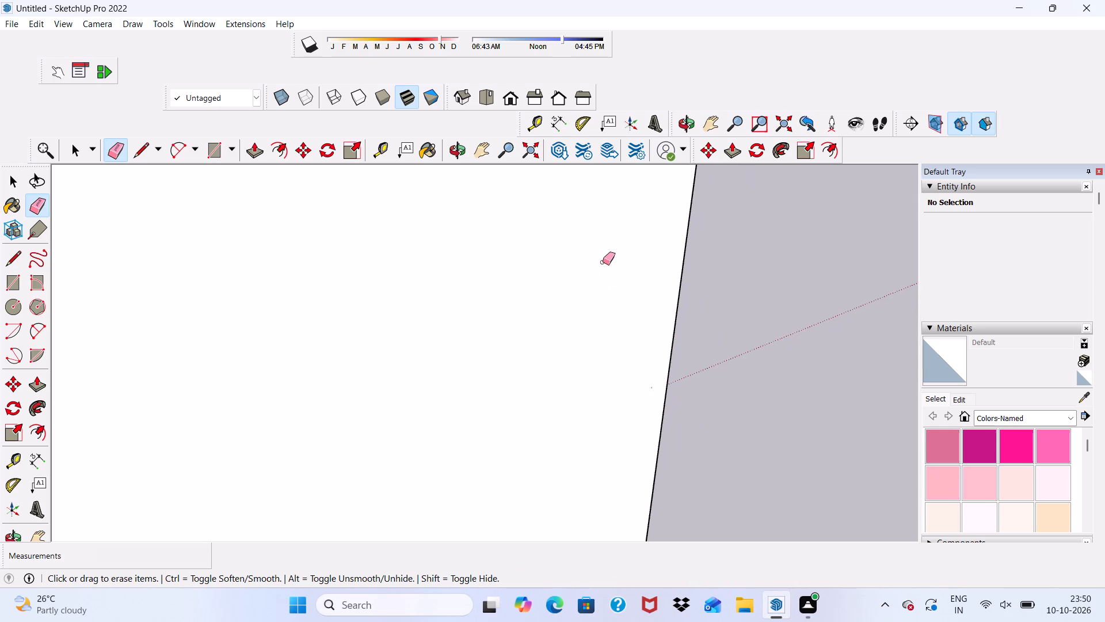
Erase the three short cross seams and the vertical line below them beside the back wall's right vertical edge.
scroll(603, 262, down, 14)
scroll(655, 480, up, 5)
scroll(575, 367, up, 9)
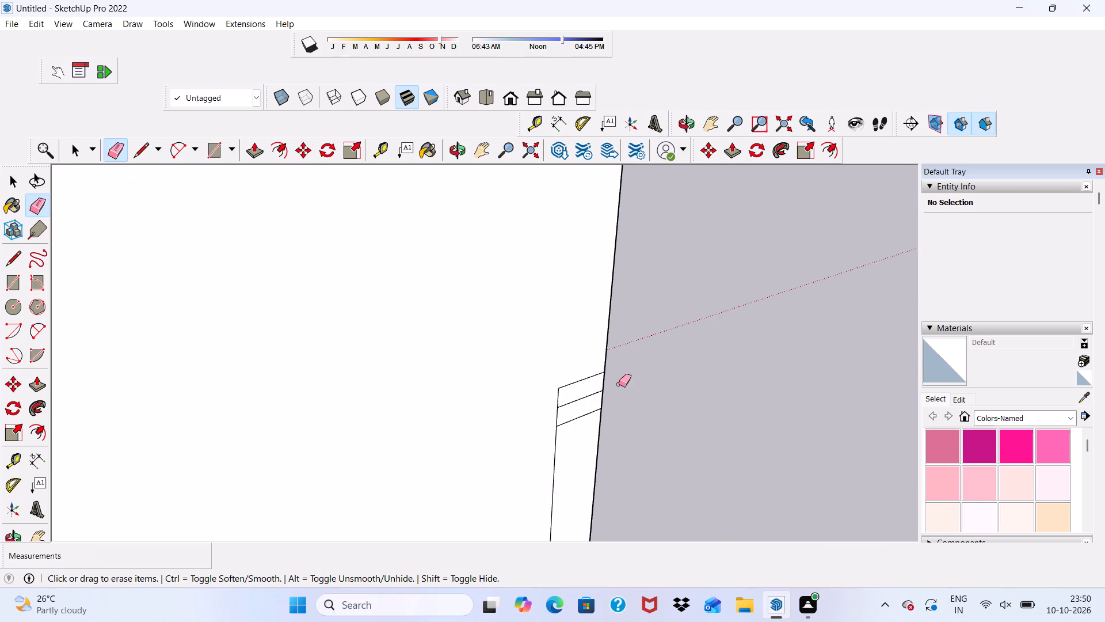
drag(576, 376, 586, 422)
click(586, 422)
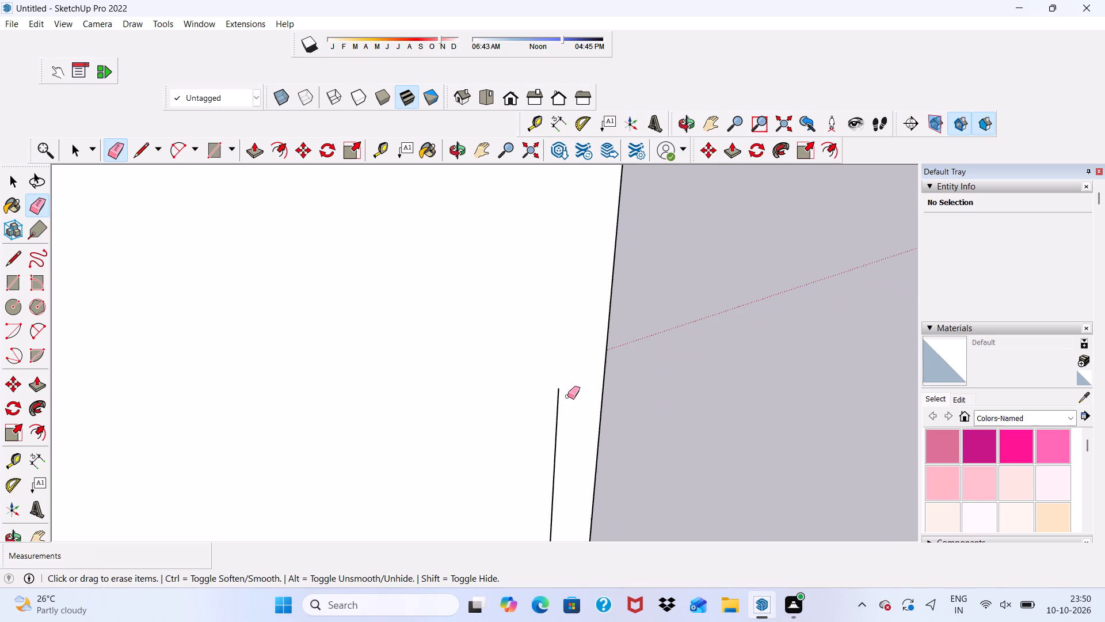
drag(564, 400, 552, 421)
scroll(474, 374, down, 16)
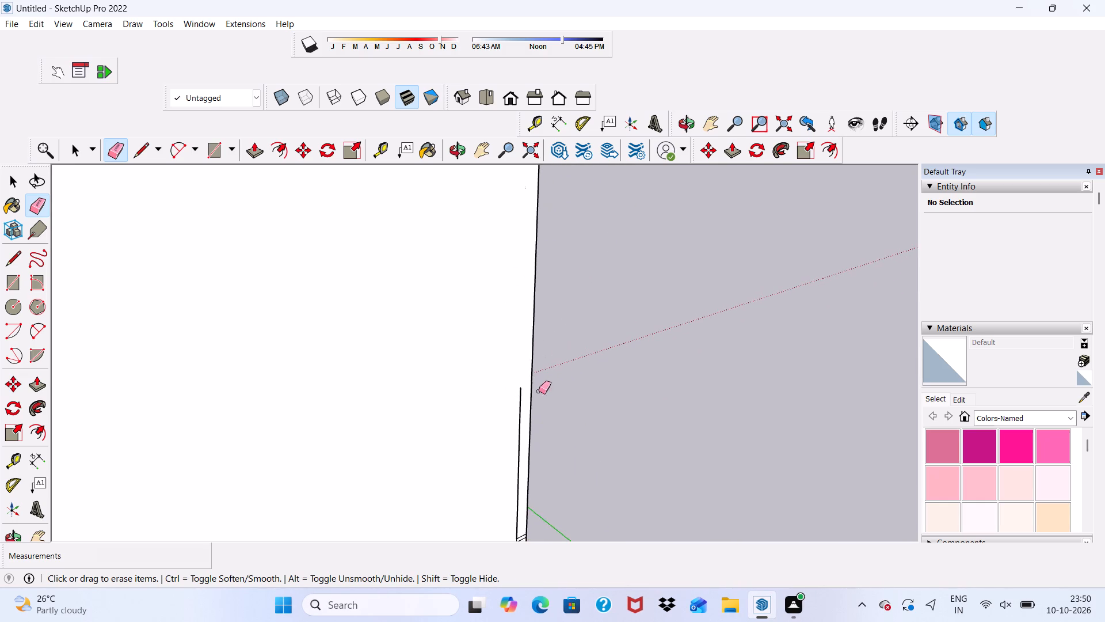
scroll(523, 457, up, 8)
click(519, 408)
scroll(500, 327, down, 7)
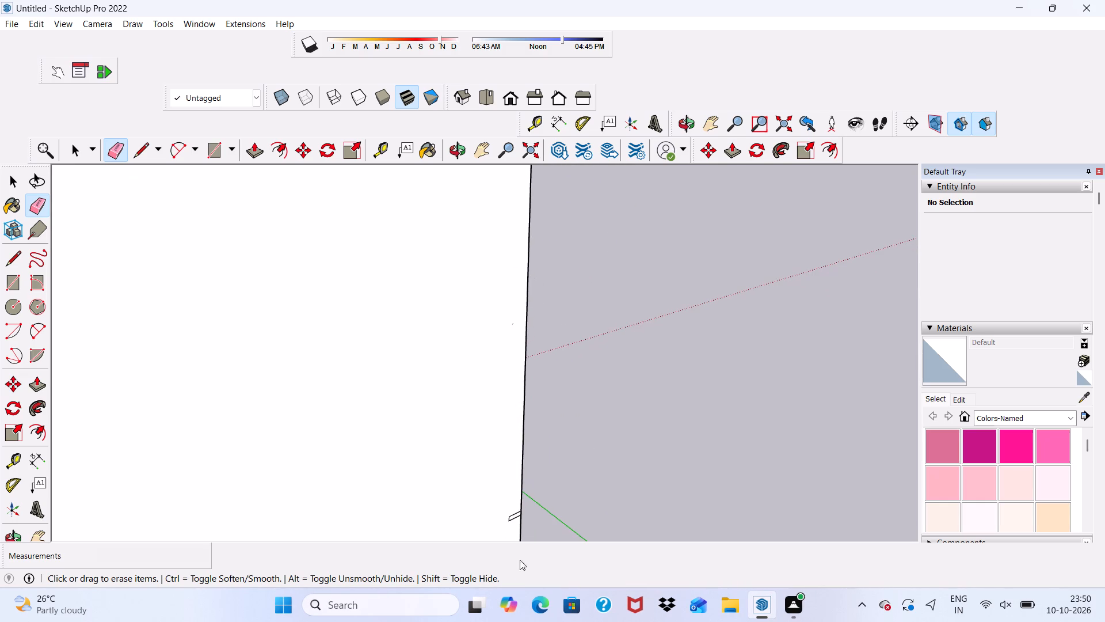
Erase the last small seam outline low on the back wall's right vertical edge.
scroll(521, 564, up, 4)
scroll(540, 483, up, 7)
scroll(474, 427, down, 10)
scroll(478, 480, up, 8)
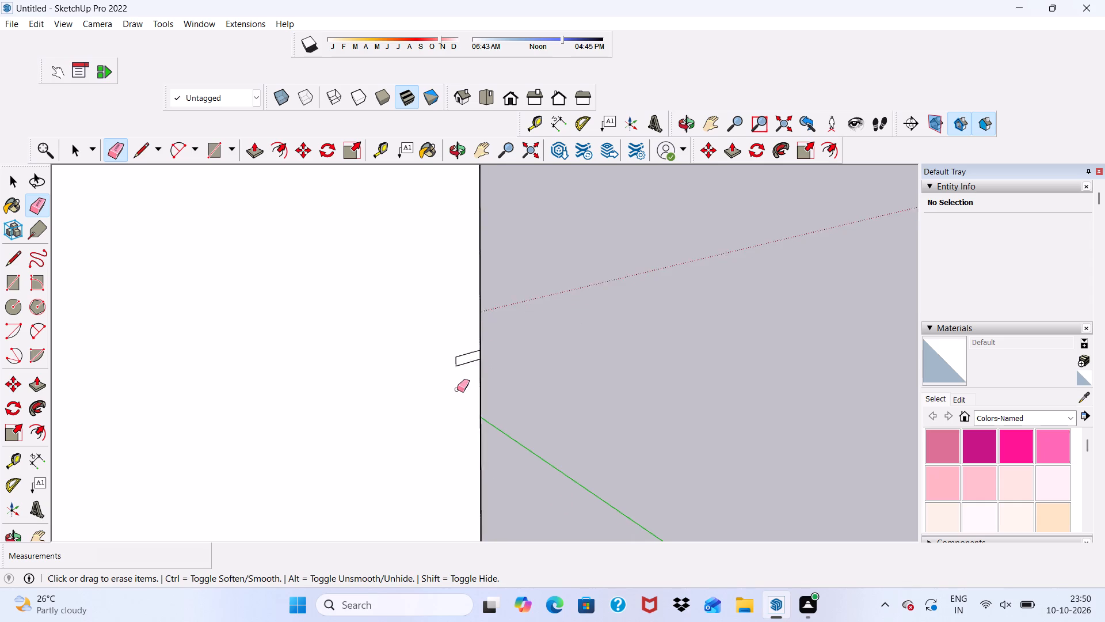
scroll(457, 389, up, 5)
drag(470, 338, 474, 358)
drag(452, 349, 460, 344)
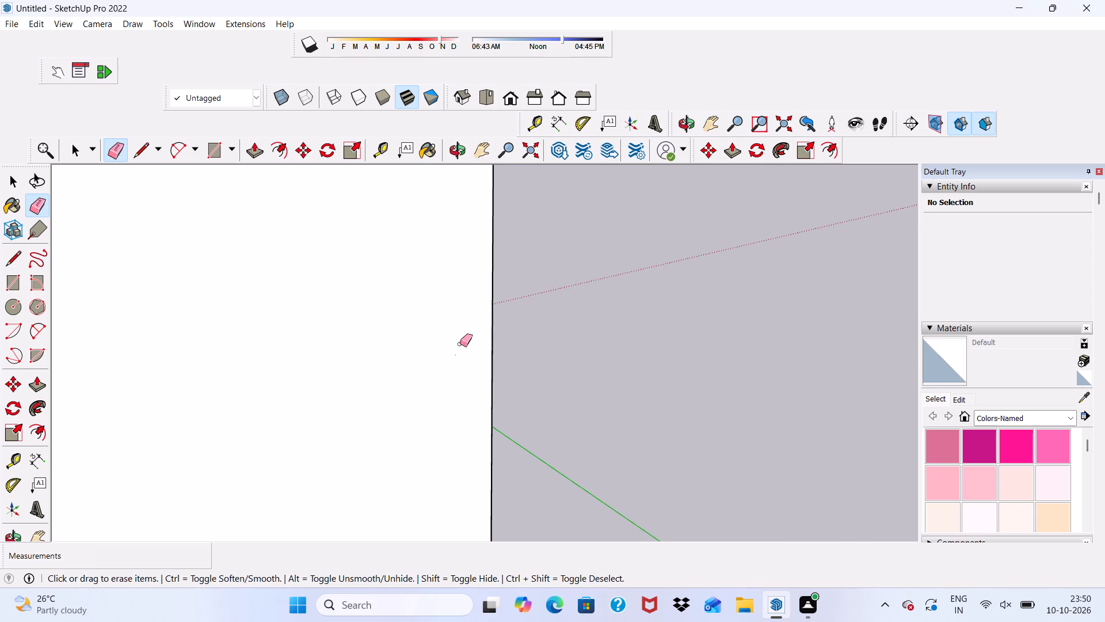
drag(461, 331, 462, 328)
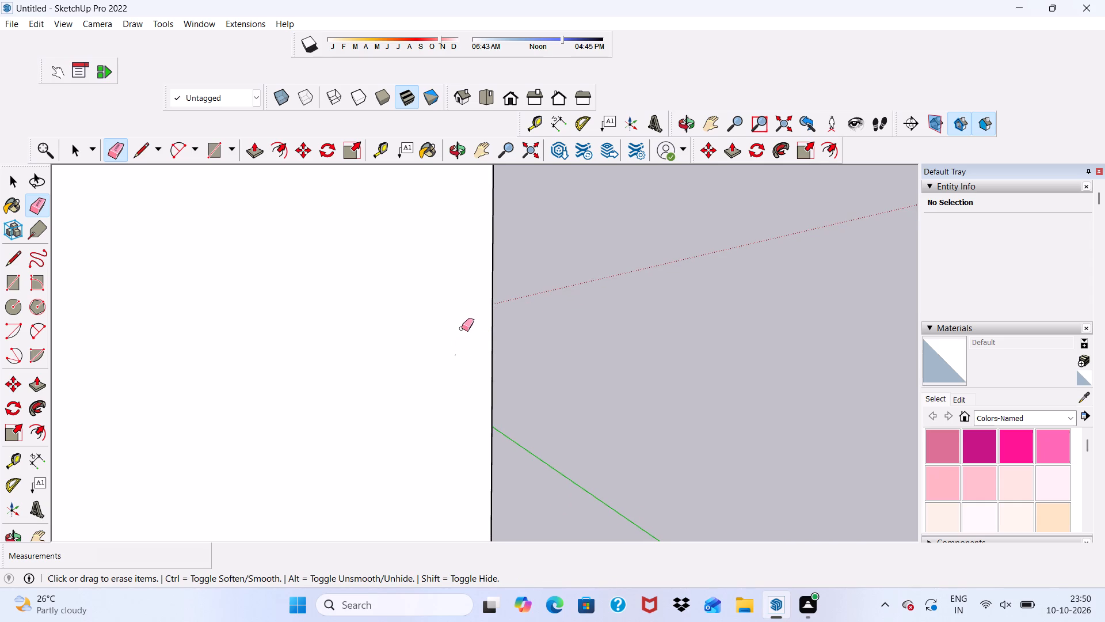
Erase the lowest floor seam across the side wall and the short stub left beside its back vertical edge.
drag(462, 328, 452, 368)
click(452, 368)
scroll(450, 351, down, 14)
middle_drag(547, 408, 218, 420)
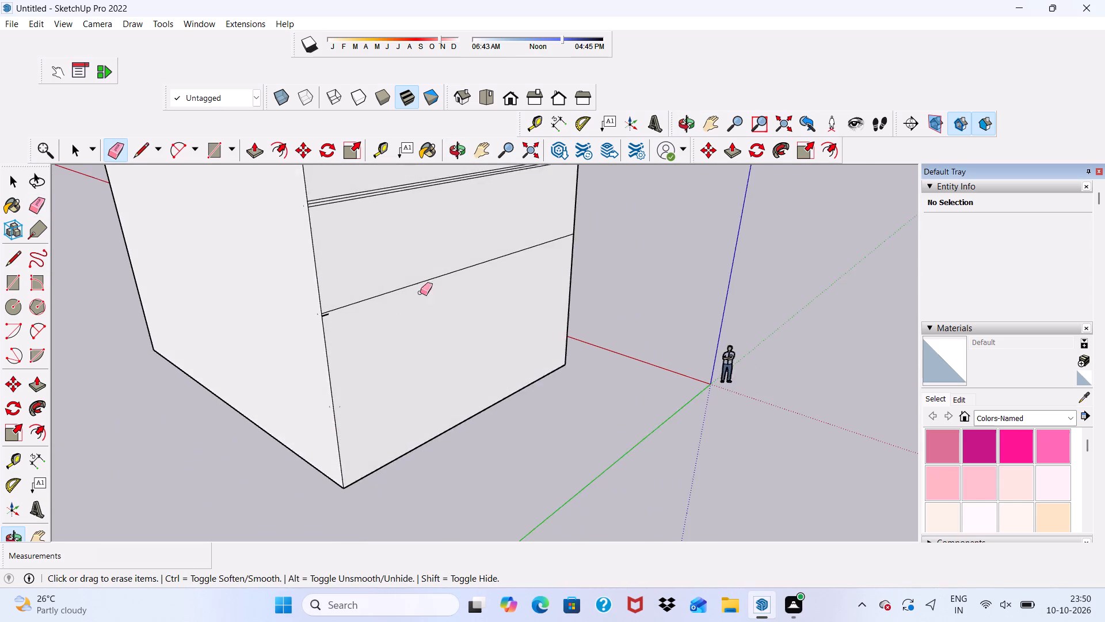
scroll(425, 286, up, 1)
drag(426, 271, 420, 295)
scroll(345, 306, up, 9)
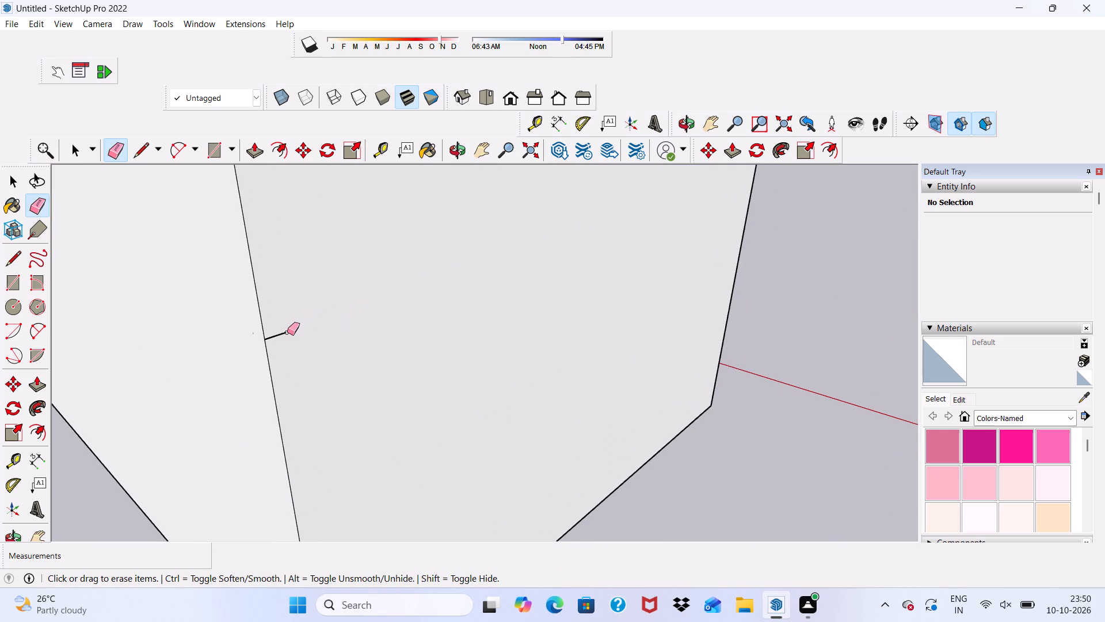
double_click(287, 332)
Erase the next two floor seams across the side wall, including their front segments and the vertical line between them.
scroll(289, 343, down, 5)
scroll(360, 373, down, 6)
scroll(405, 409, down, 2)
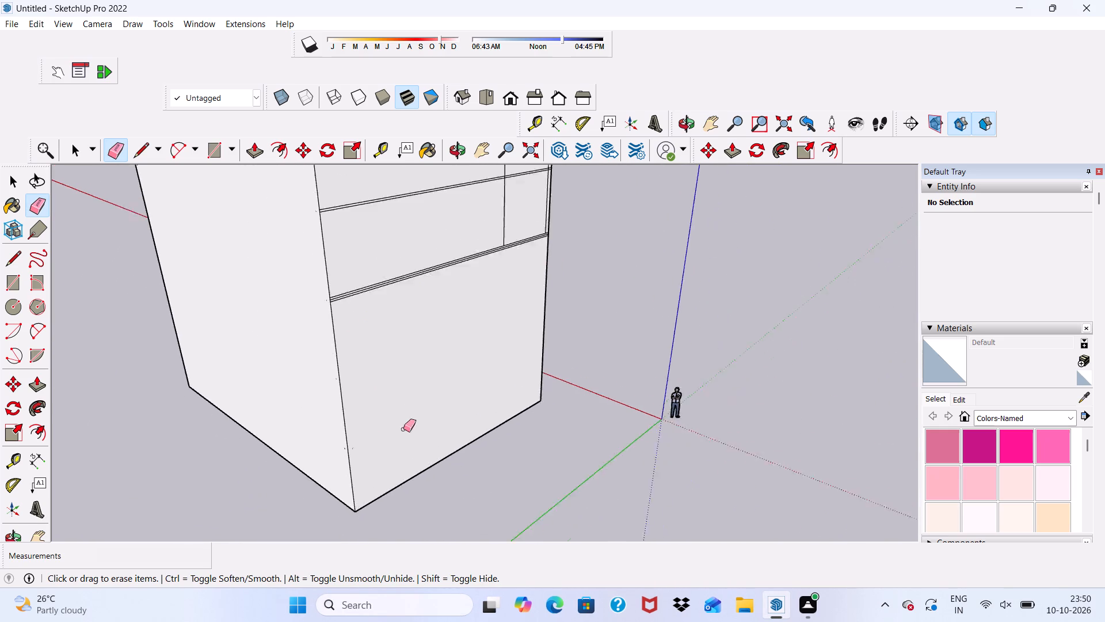
scroll(403, 429, down, 3)
scroll(459, 365, up, 4)
drag(450, 217, 441, 283)
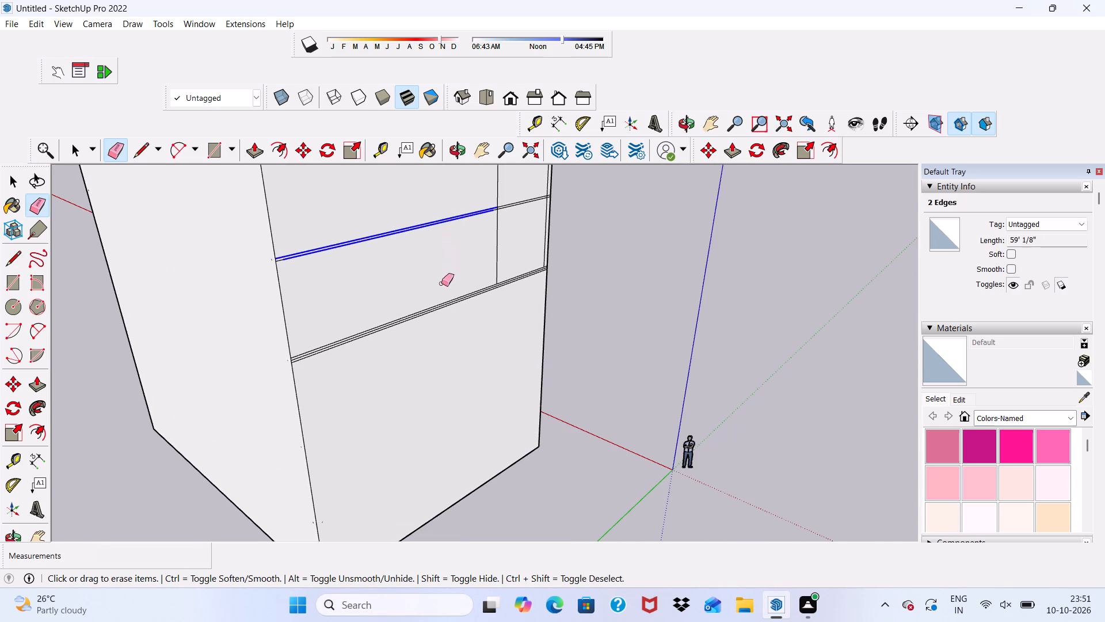
drag(441, 283, 445, 315)
drag(527, 194, 515, 291)
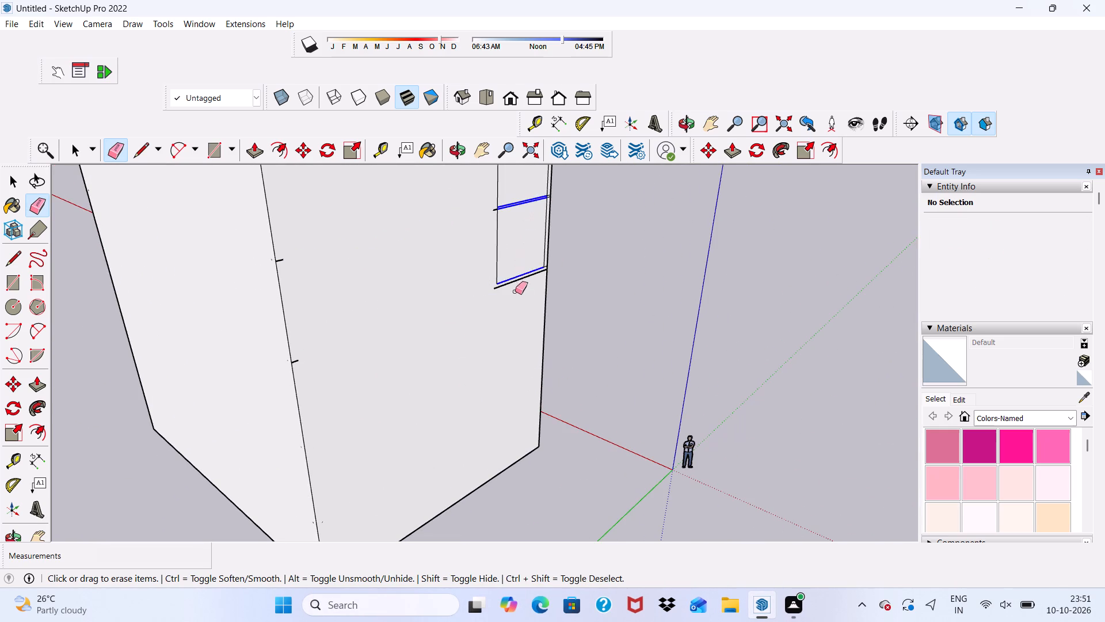
drag(515, 291, 514, 291)
drag(496, 232, 493, 295)
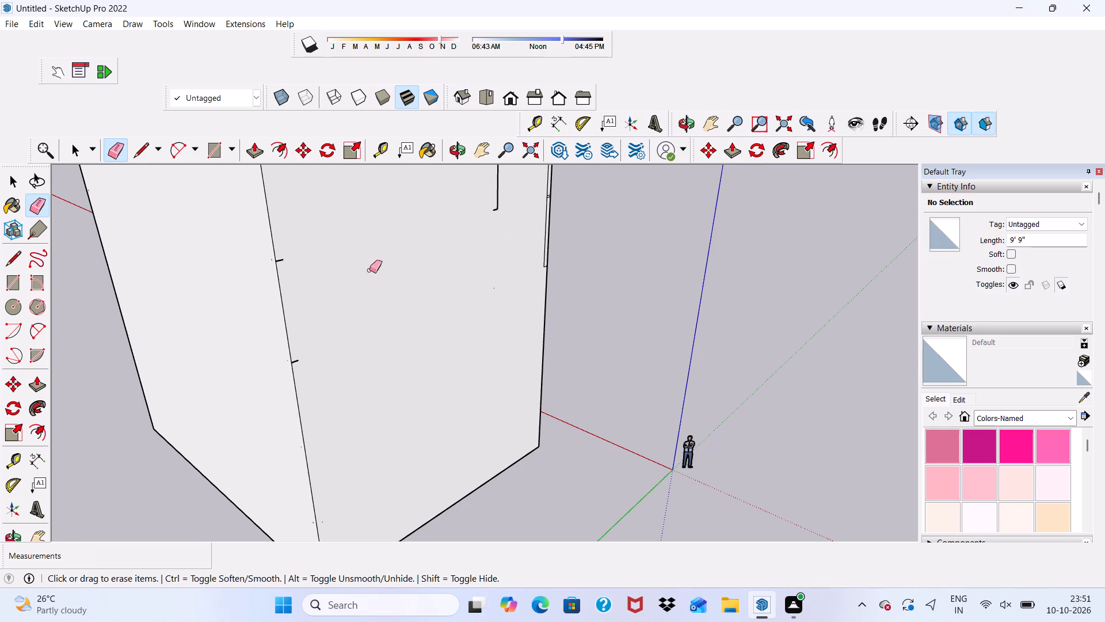
Erase the two short seam stubs beside the side wall's back vertical edge.
scroll(337, 257, up, 5)
scroll(270, 263, up, 3)
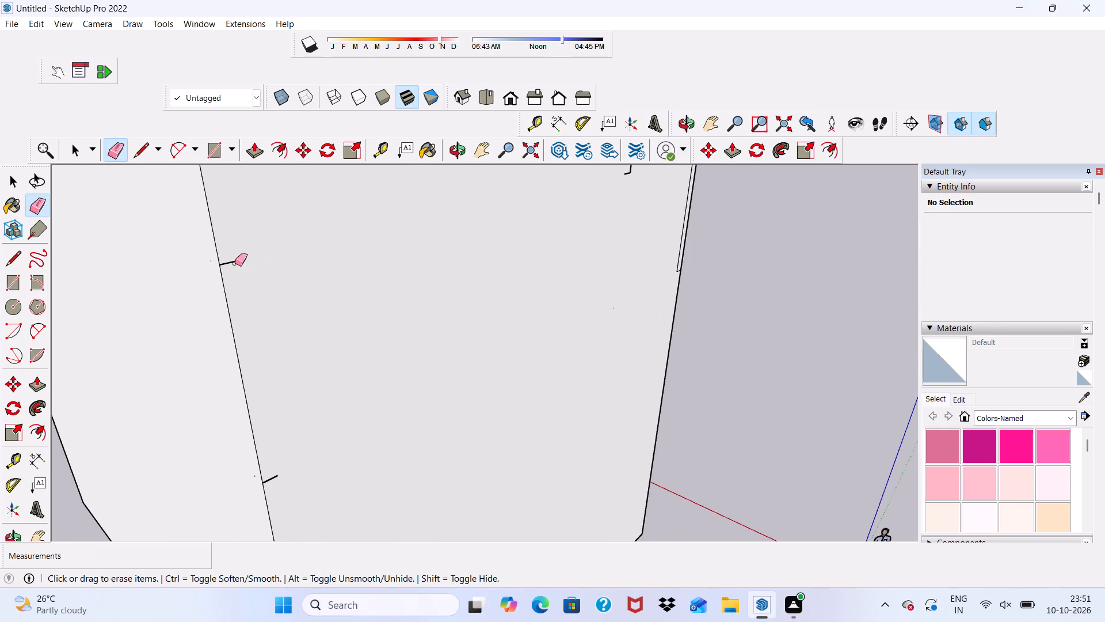
double_click(234, 262)
click(276, 476)
click(276, 476)
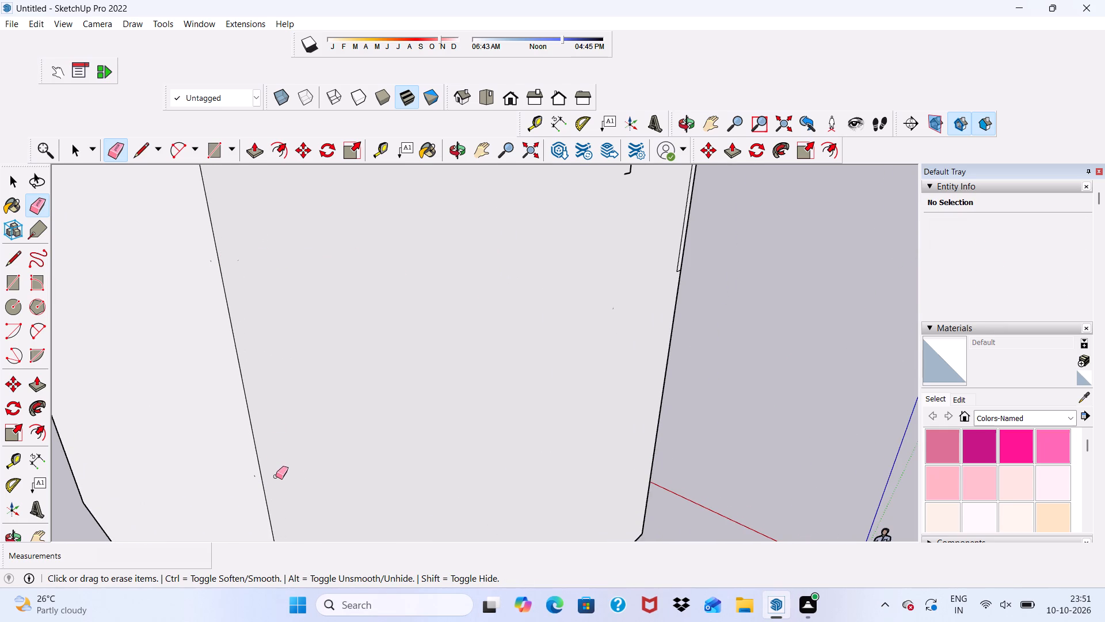
Erase the remaining vertical line at the top of the side wall and the short stub at its lower end.
scroll(302, 473, down, 5)
scroll(355, 431, down, 5)
scroll(493, 230, up, 5)
scroll(475, 278, up, 4)
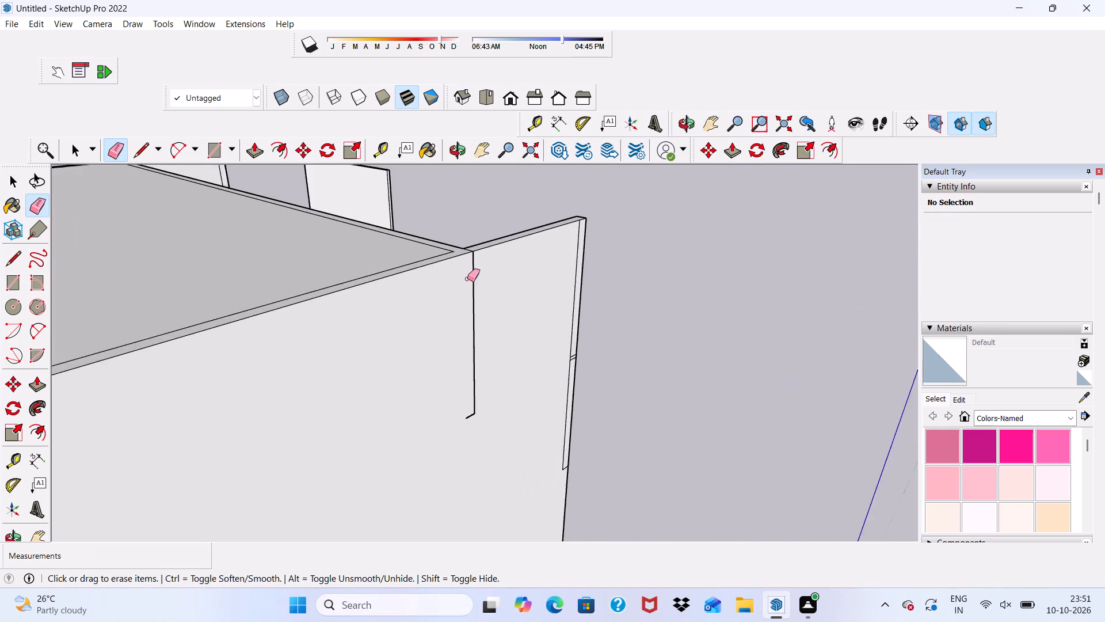
scroll(467, 279, up, 1)
drag(471, 279, 478, 285)
scroll(471, 461, up, 3)
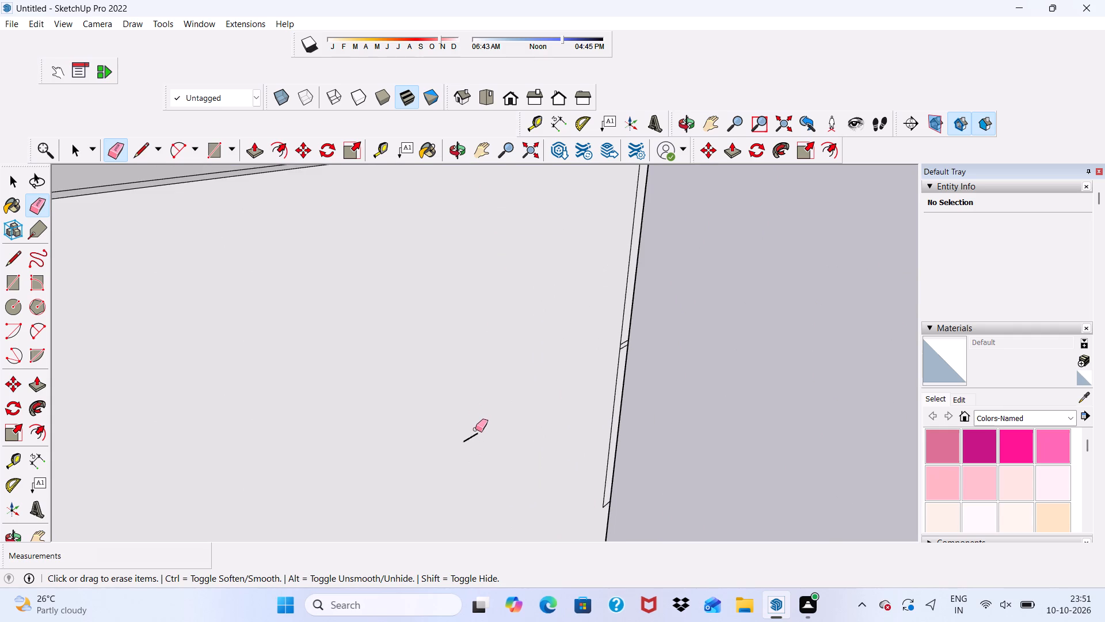
drag(475, 429, 473, 440)
click(473, 440)
Erase the paired cross seams, narrow strip lines and bottom cross line beside the side wall's front vertical edge.
scroll(621, 344, up, 2)
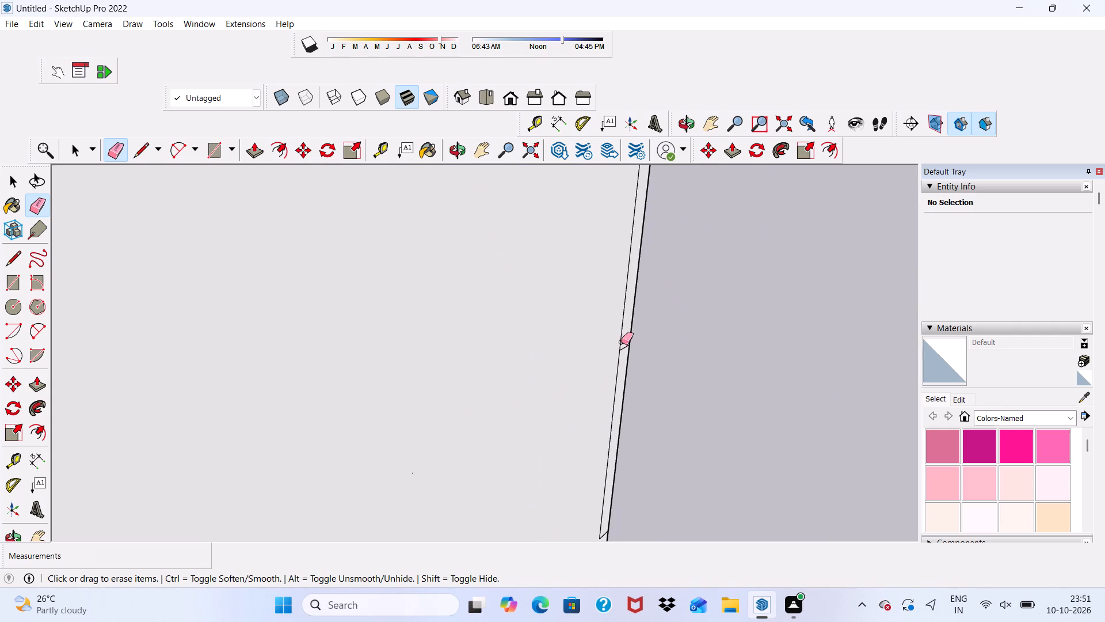
scroll(621, 342, up, 2)
drag(630, 340, 625, 356)
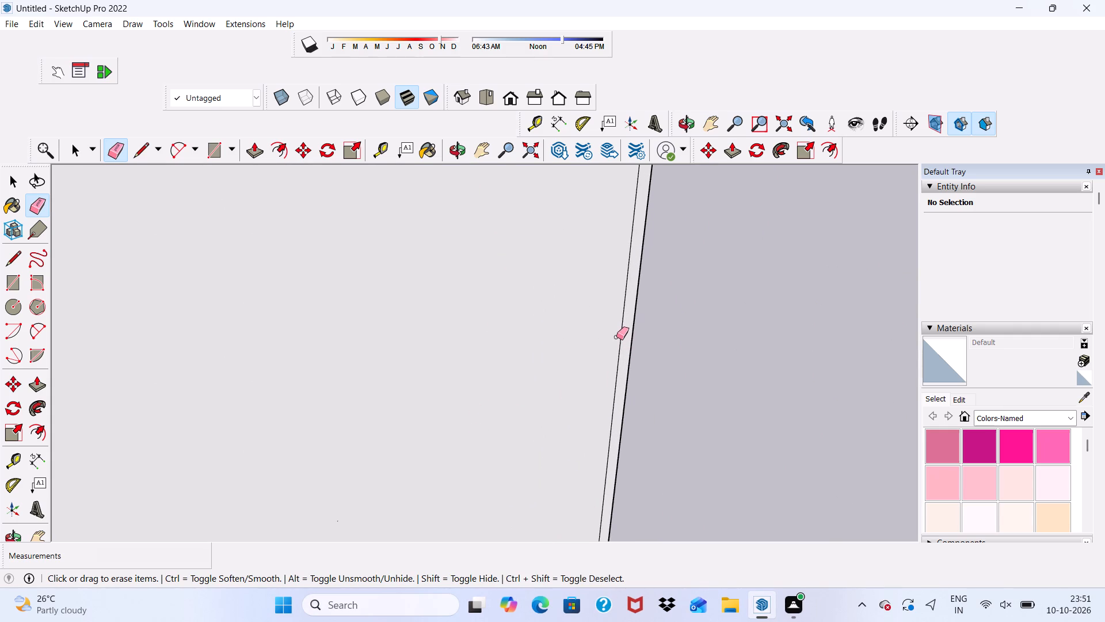
drag(618, 333, 624, 325)
scroll(616, 312, down, 3)
scroll(622, 412, up, 3)
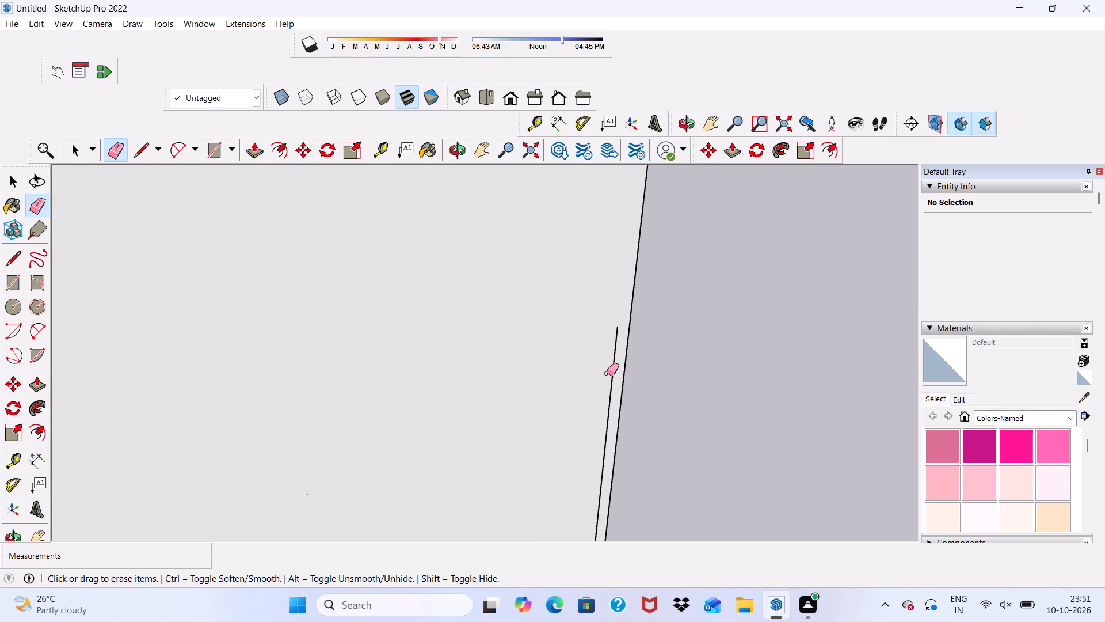
drag(612, 365, 615, 358)
click(615, 358)
scroll(585, 293, down, 5)
scroll(609, 511, up, 12)
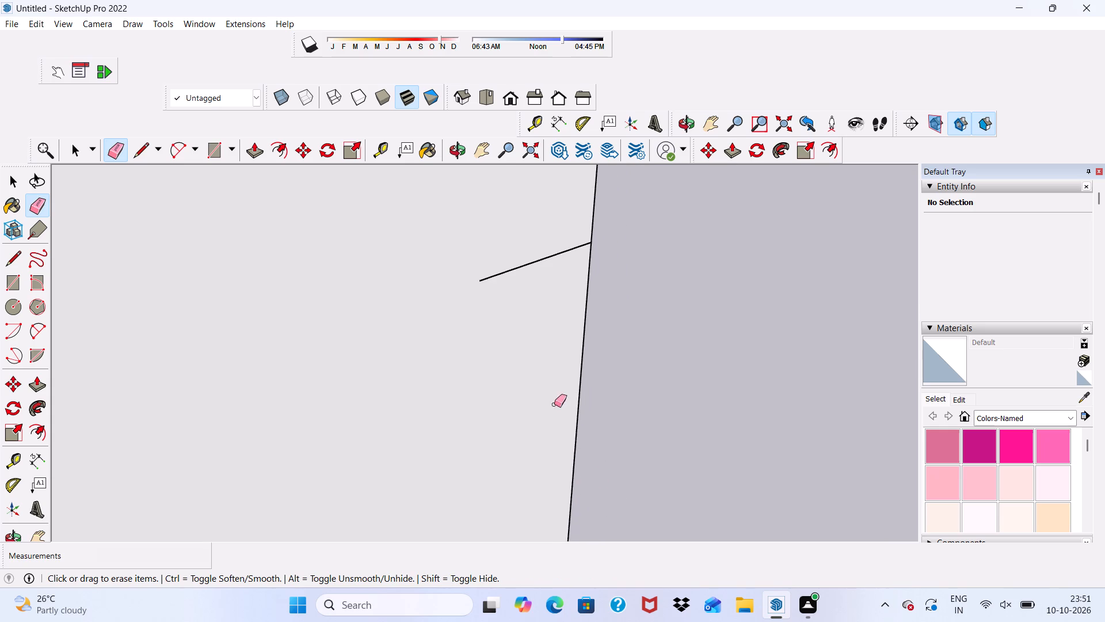
drag(542, 254, 549, 272)
Inspect the roof edge and the open front's floors for leftover seam lines.
scroll(554, 354, down, 17)
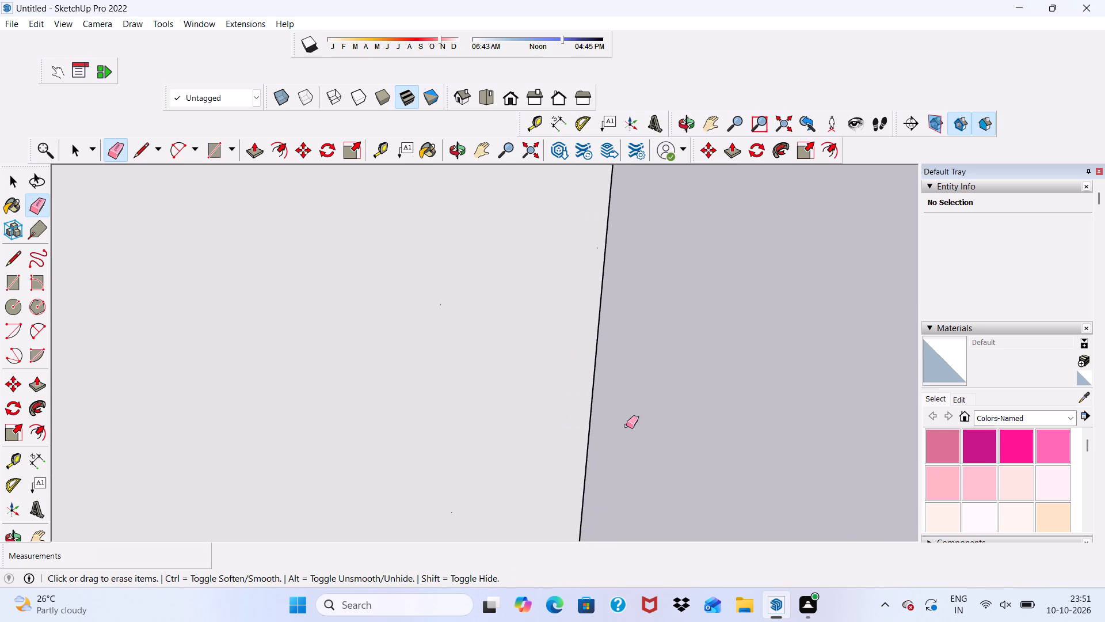
scroll(620, 418, down, 8)
scroll(593, 285, up, 9)
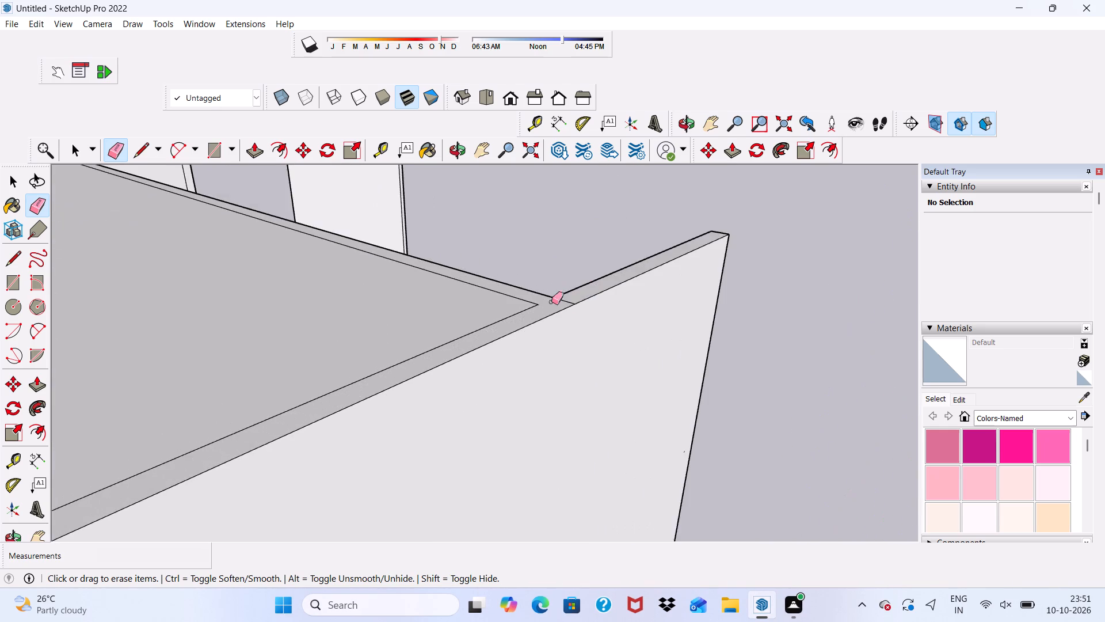
scroll(551, 312, up, 2)
scroll(589, 317, down, 5)
scroll(635, 333, down, 10)
middle_drag(670, 376, 383, 384)
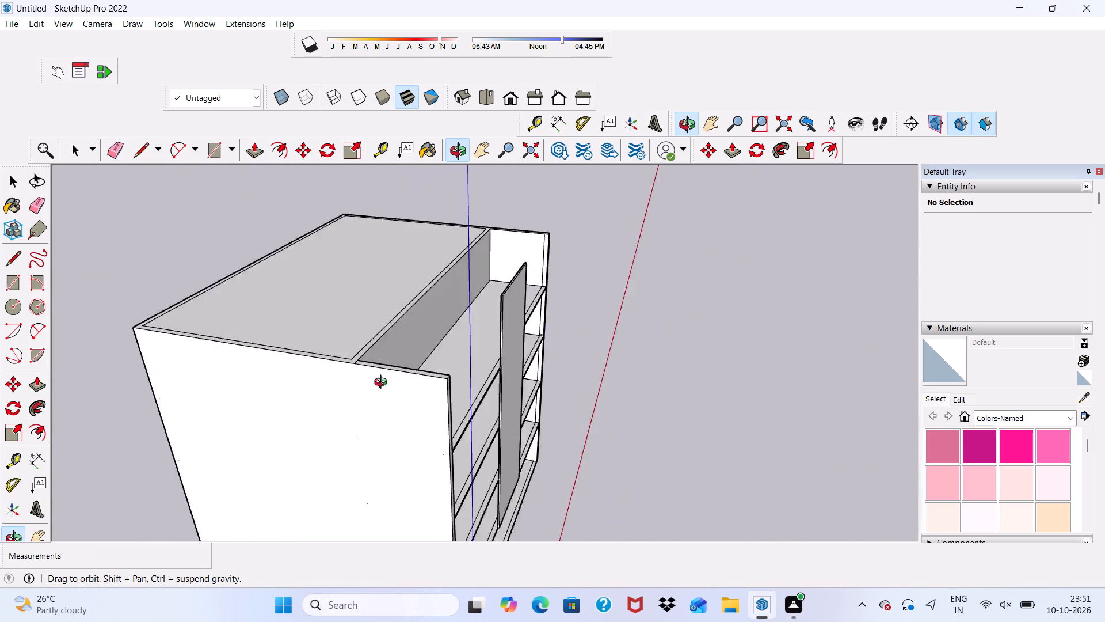
middle_drag(383, 384, 100, 316)
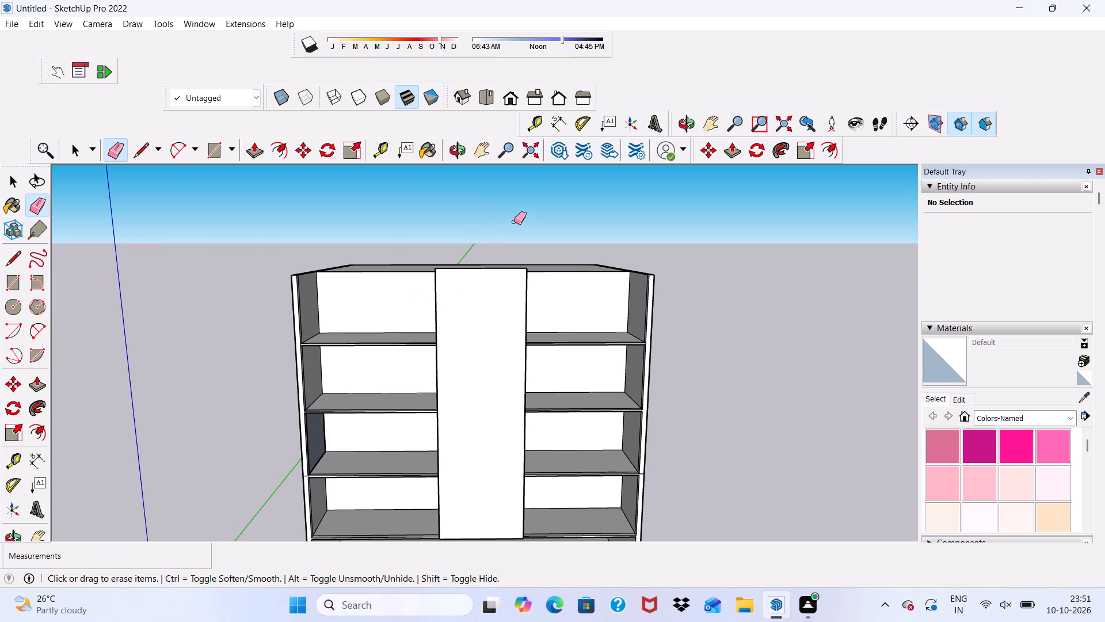
key(space)
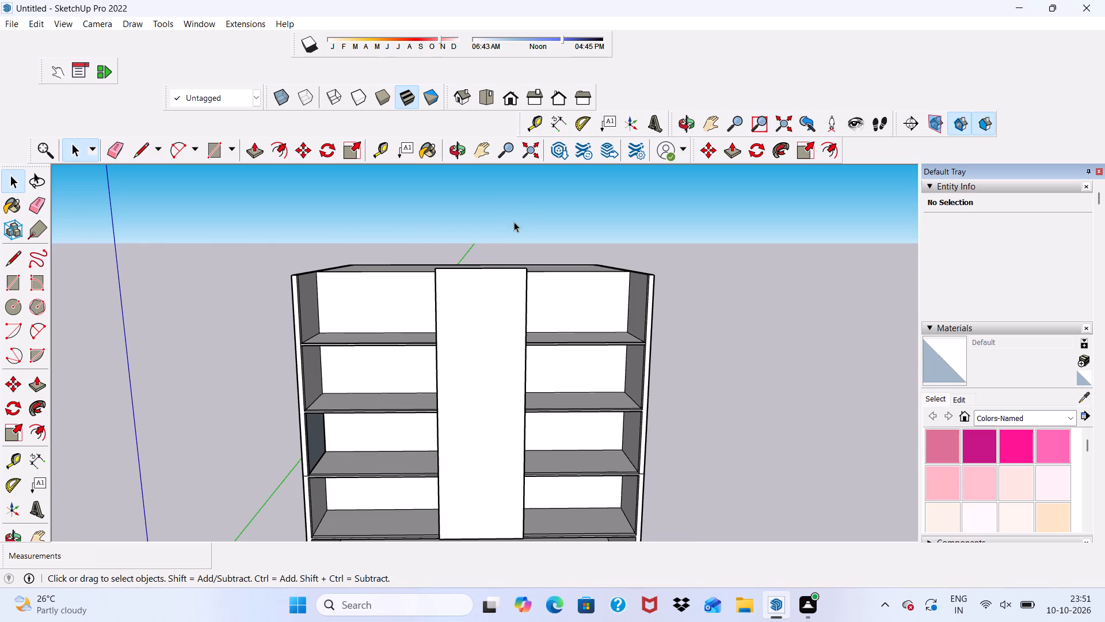
drag(562, 51, 612, 333)
drag(691, 621, 794, 621)
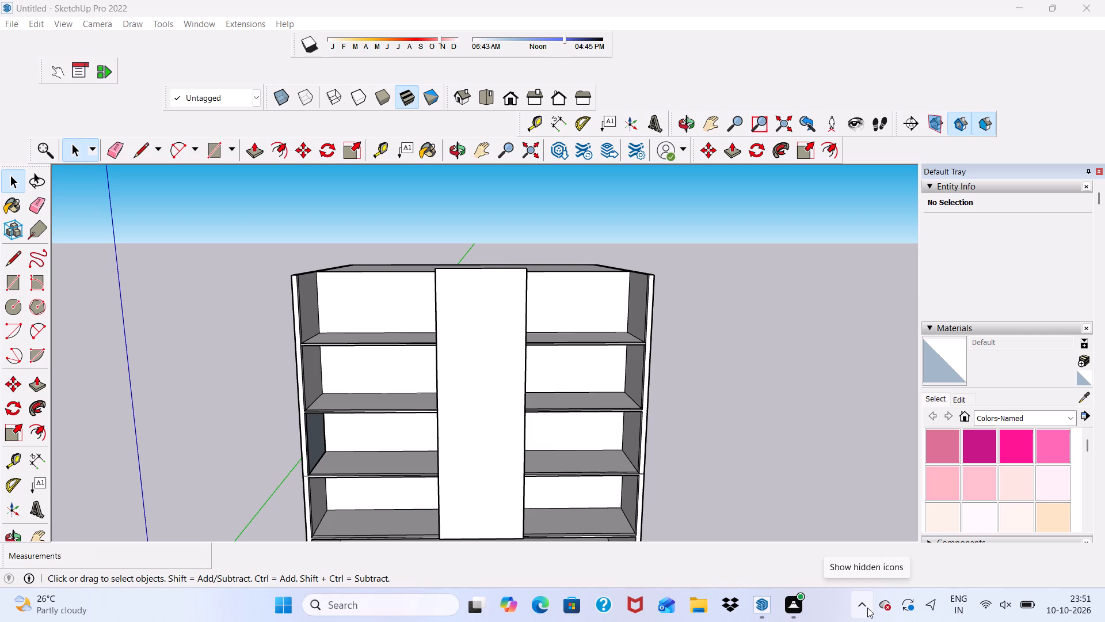
scroll(947, 621, down, 1)
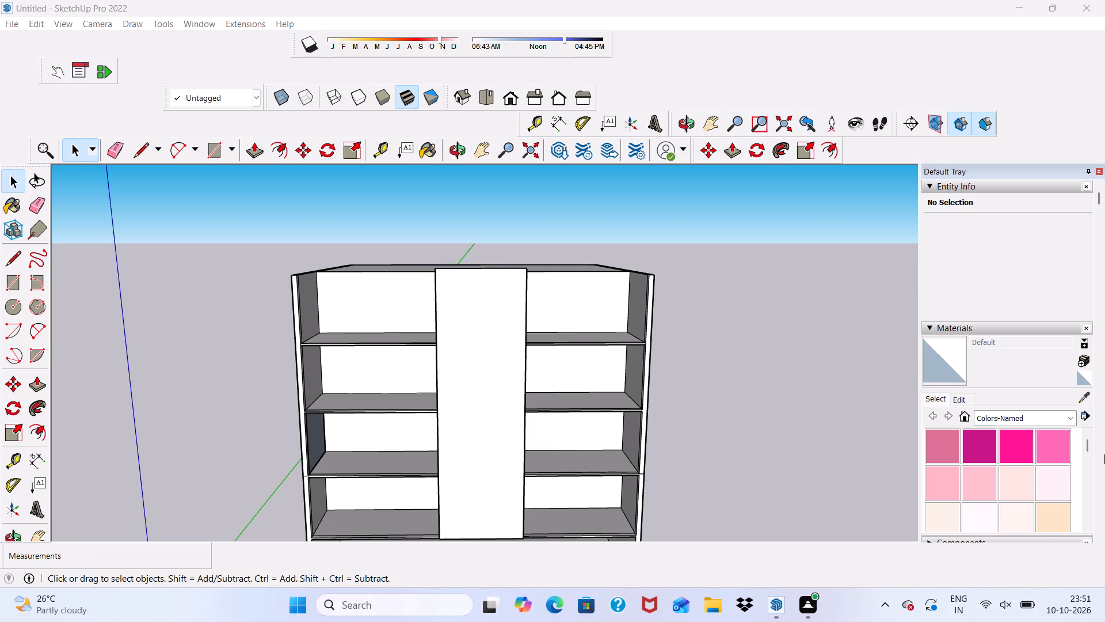
scroll(485, 243, down, 2)
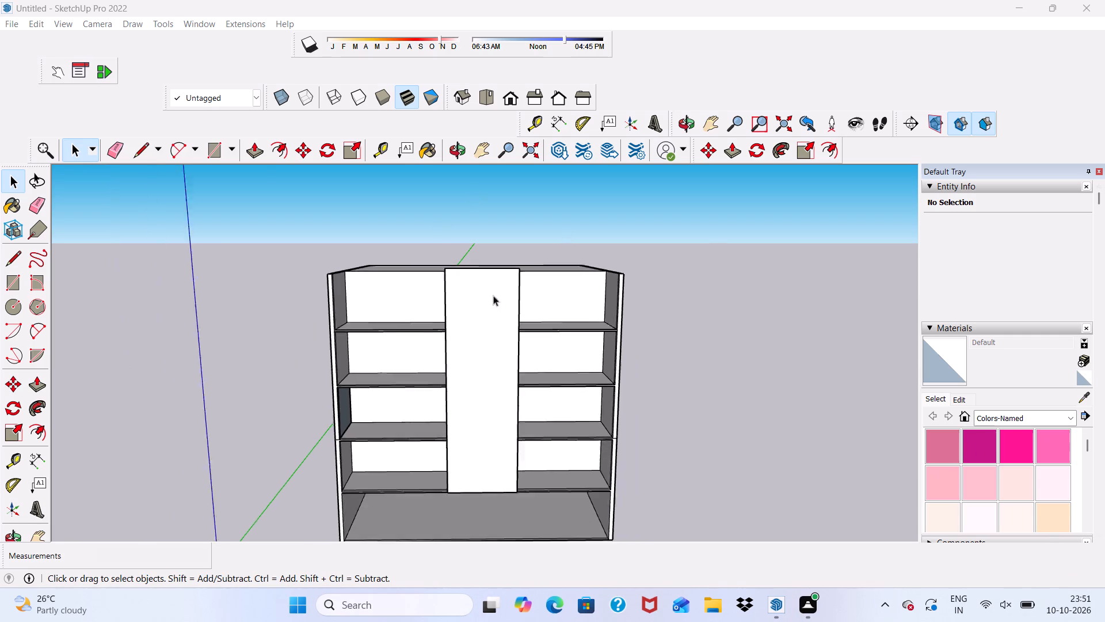
scroll(493, 295, down, 5)
scroll(336, 490, up, 4)
scroll(481, 373, up, 13)
middle_drag(452, 445, 436, 488)
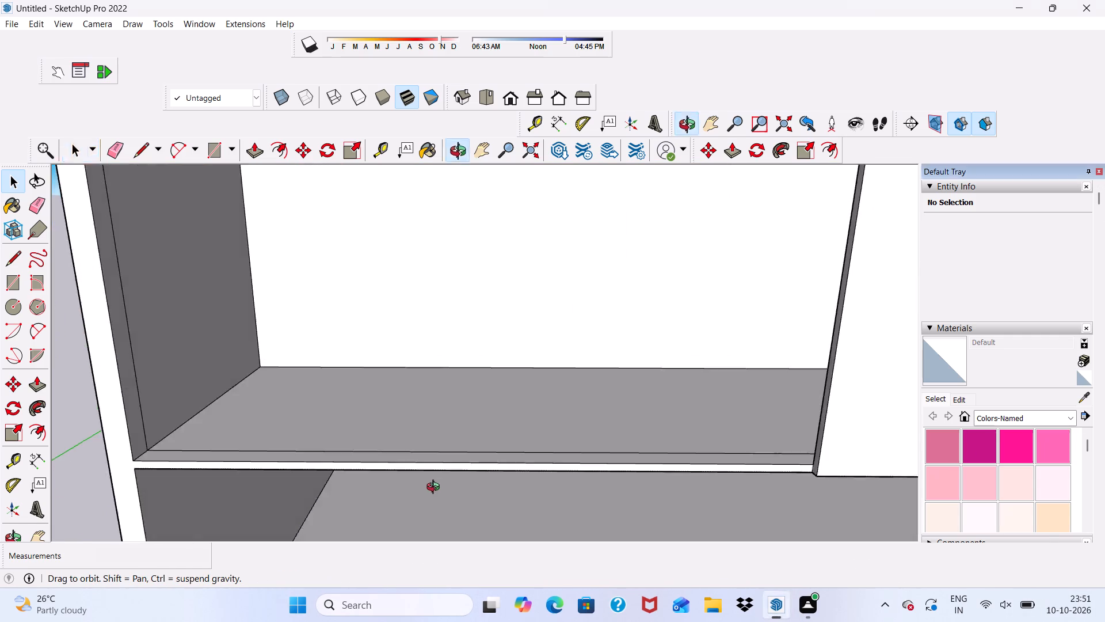
middle_drag(436, 488, 481, 421)
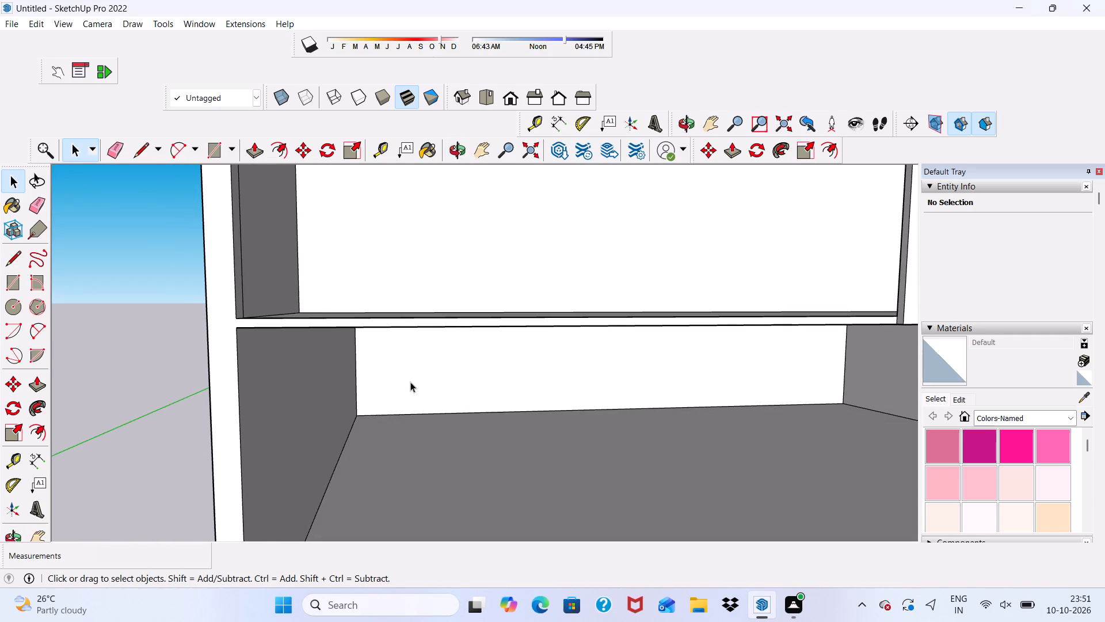
scroll(304, 341, down, 4)
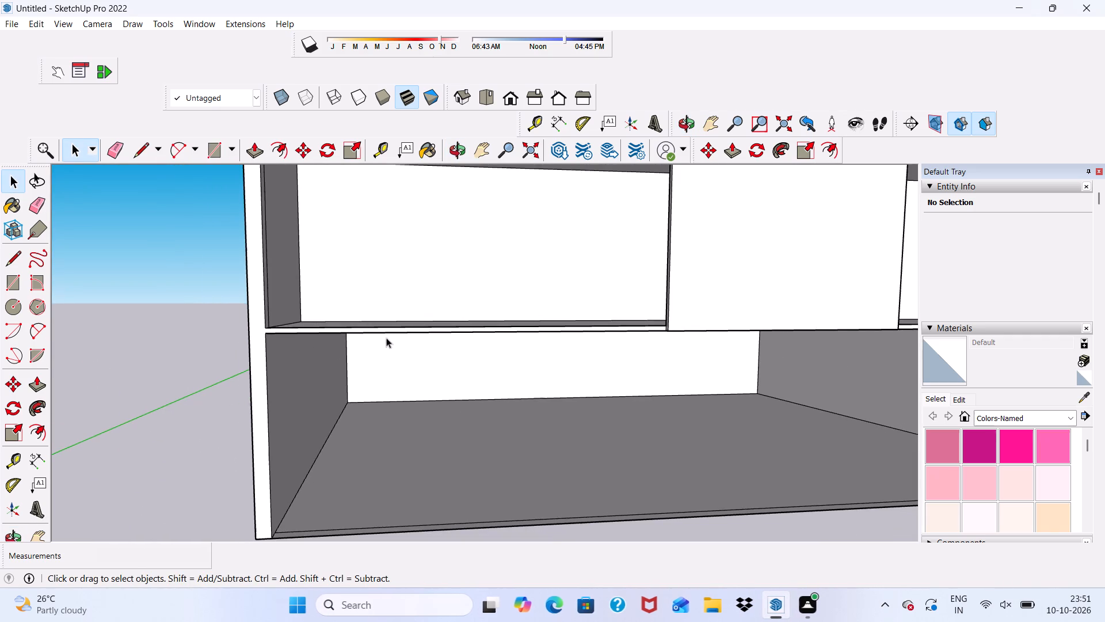
middle_drag(385, 337, 385, 376)
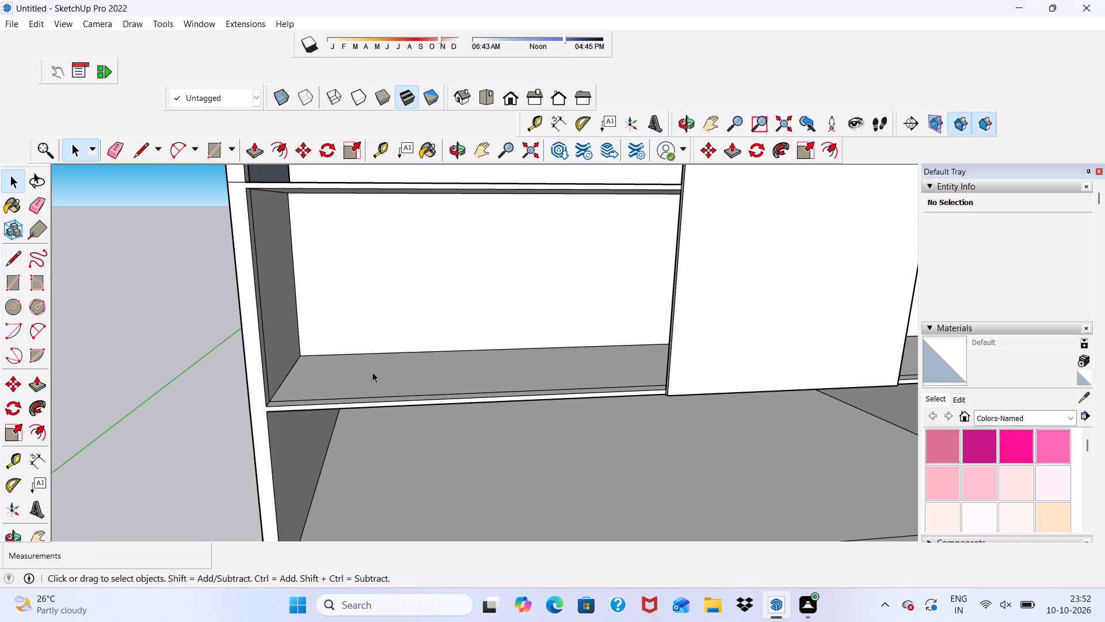
Erase the vertical seam line near the front of the left side wall's inner face in the third storey.
scroll(281, 359, down, 5)
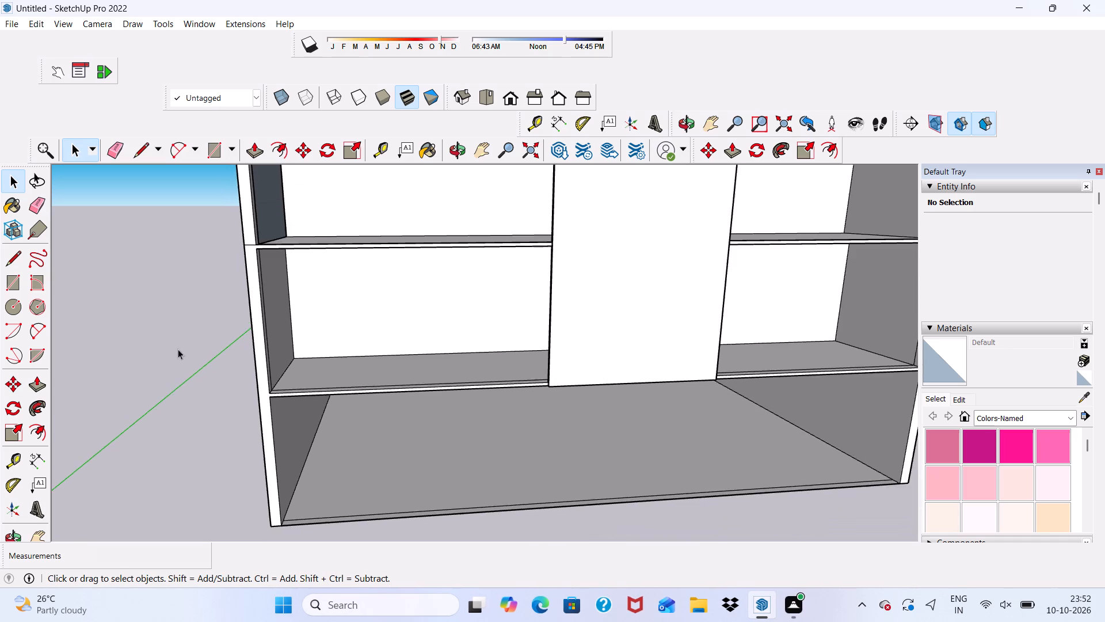
scroll(175, 399, down, 12)
scroll(190, 316, up, 11)
middle_drag(238, 273, 129, 288)
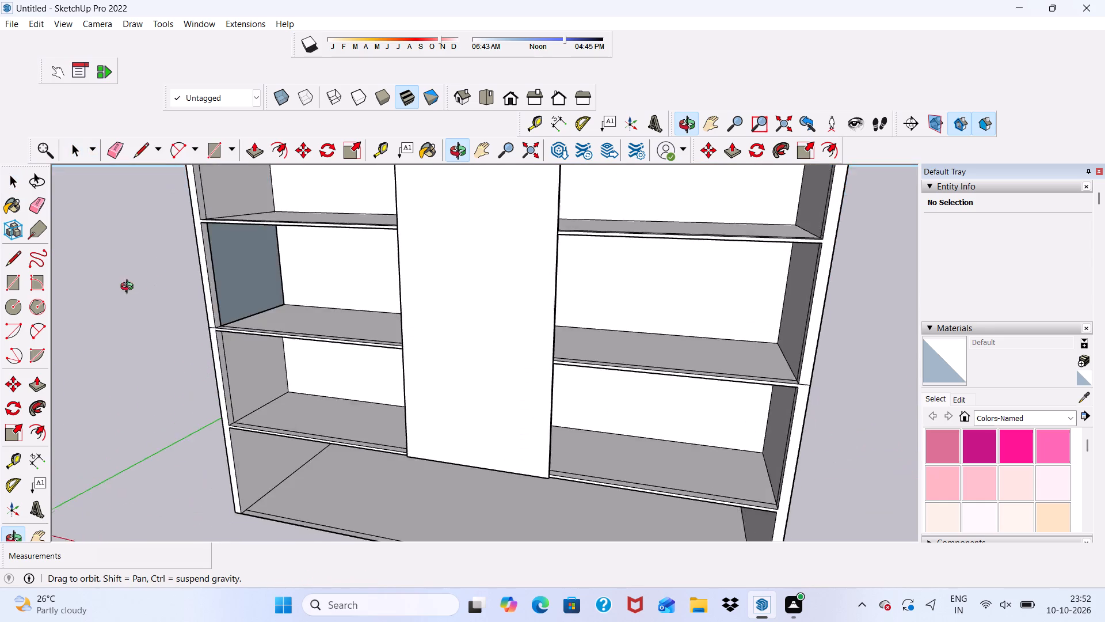
middle_drag(129, 288, 62, 255)
scroll(189, 265, up, 12)
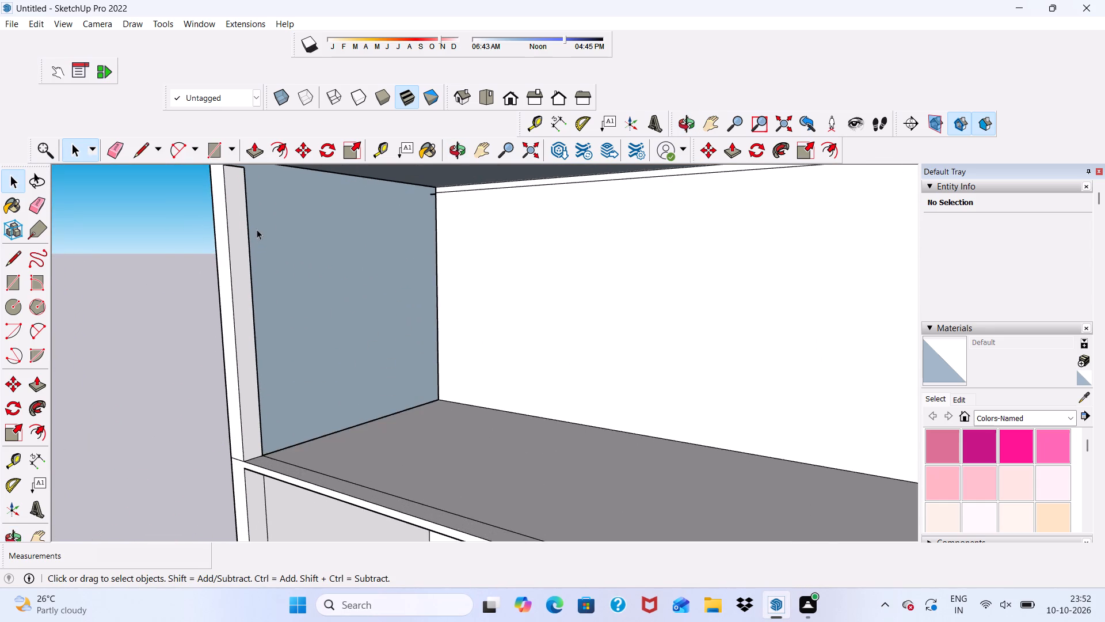
middle_drag(257, 229, 412, 221)
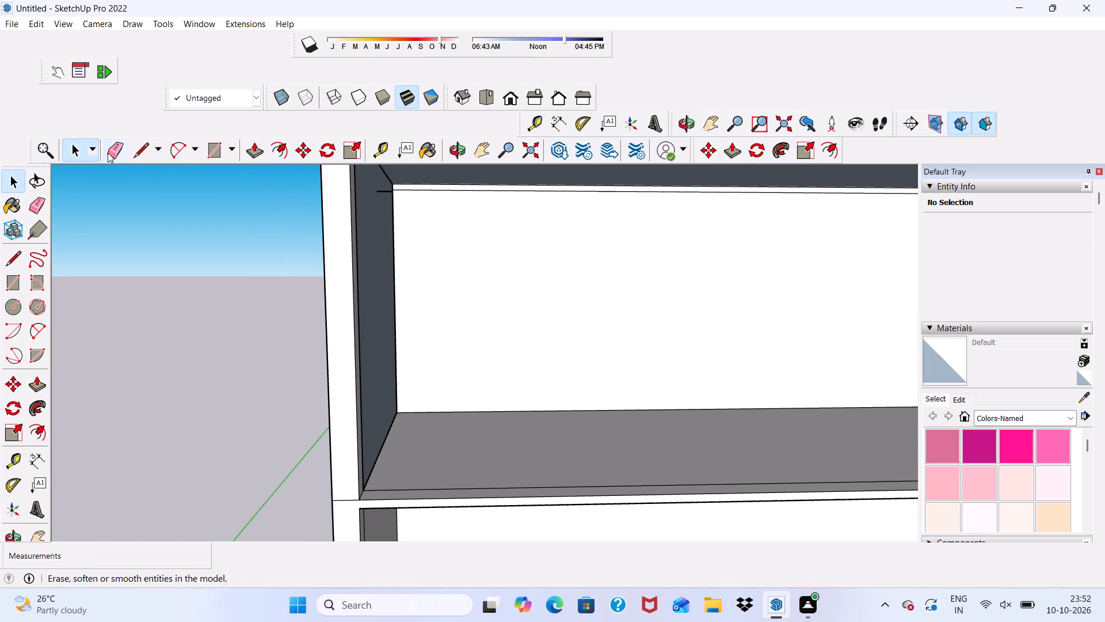
click(113, 146)
scroll(367, 229, up, 3)
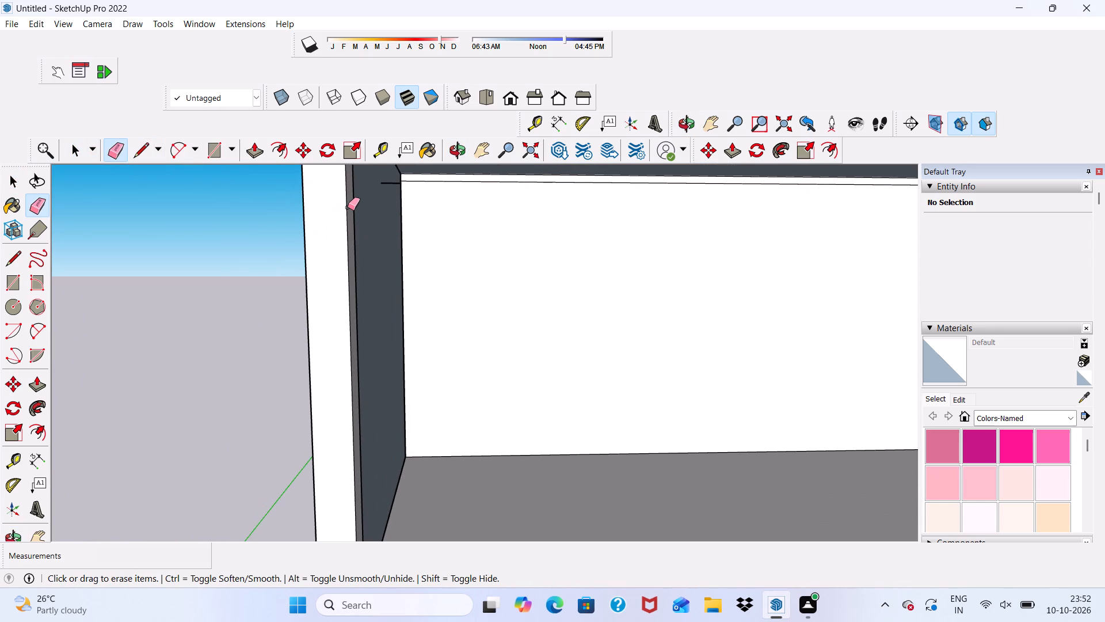
click(350, 207)
click(352, 207)
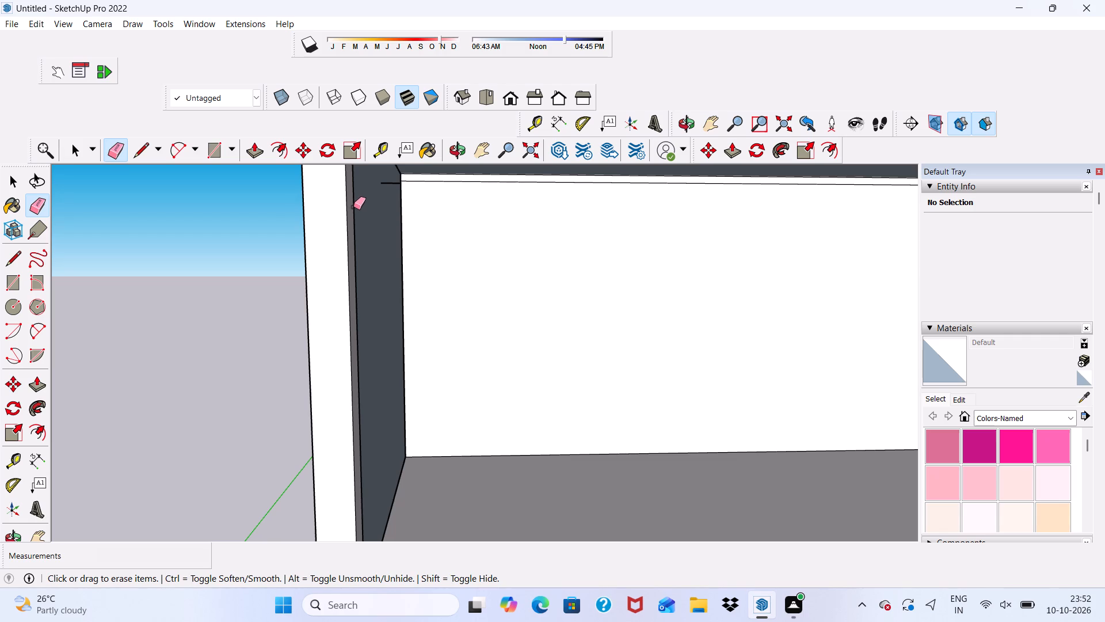
click(355, 206)
Erase the thin seam line along the back wall just below the ceiling in the third storey's left bay.
scroll(372, 236, down, 5)
middle_drag(395, 281, 285, 237)
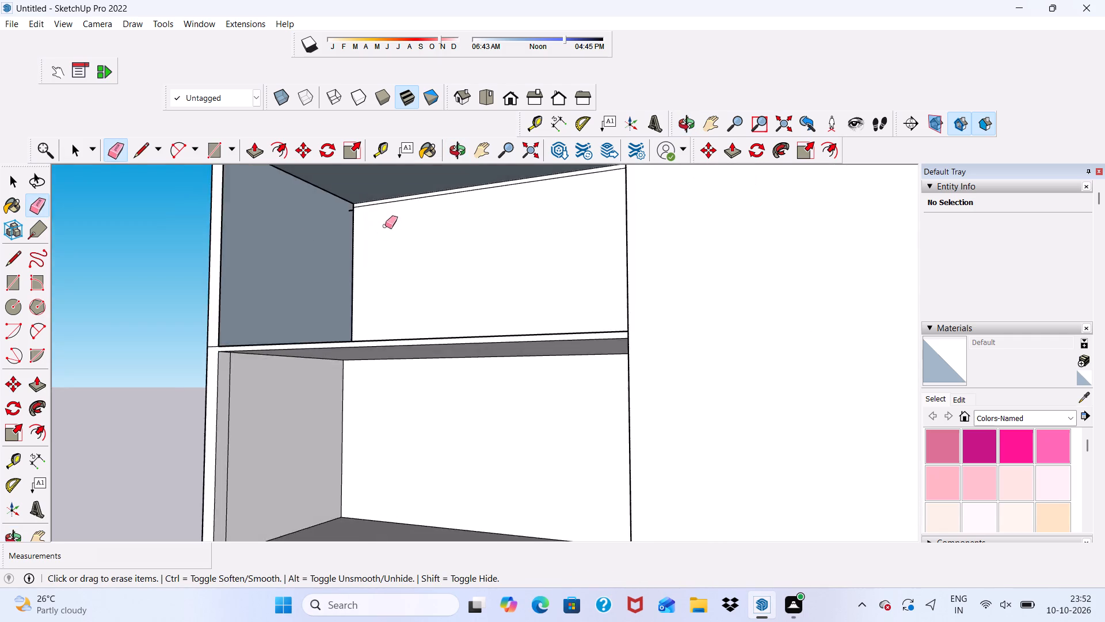
scroll(388, 212, up, 9)
click(388, 196)
Erase the short stub lines below the ceiling on the left side wall's inner face in the third storey.
scroll(363, 220, down, 6)
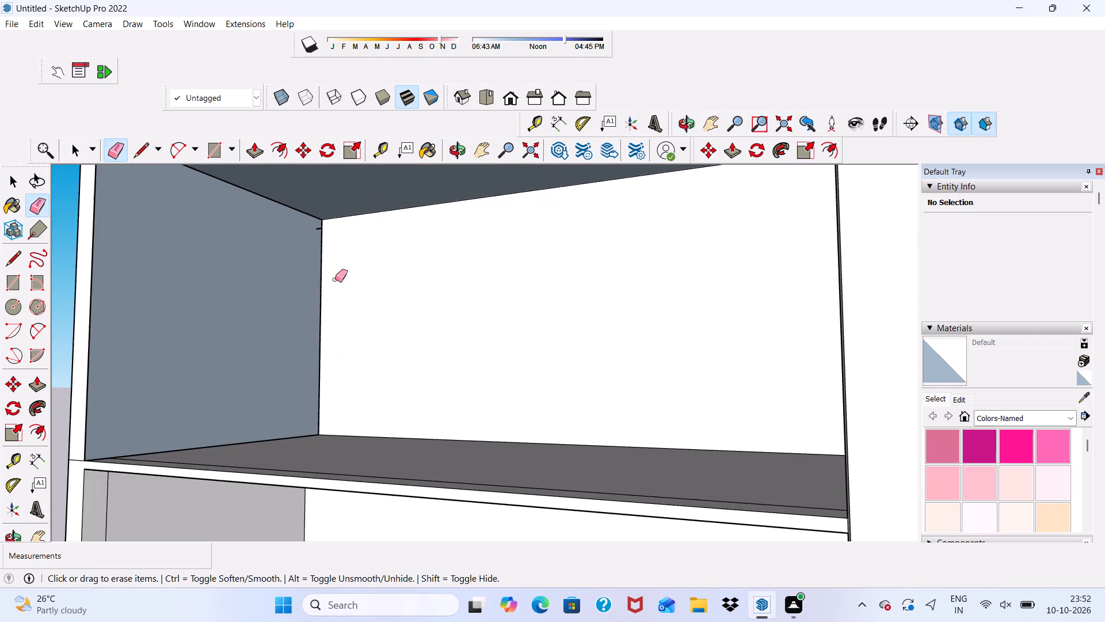
scroll(290, 256, down, 2)
middle_drag(294, 260, 369, 292)
scroll(275, 213, up, 7)
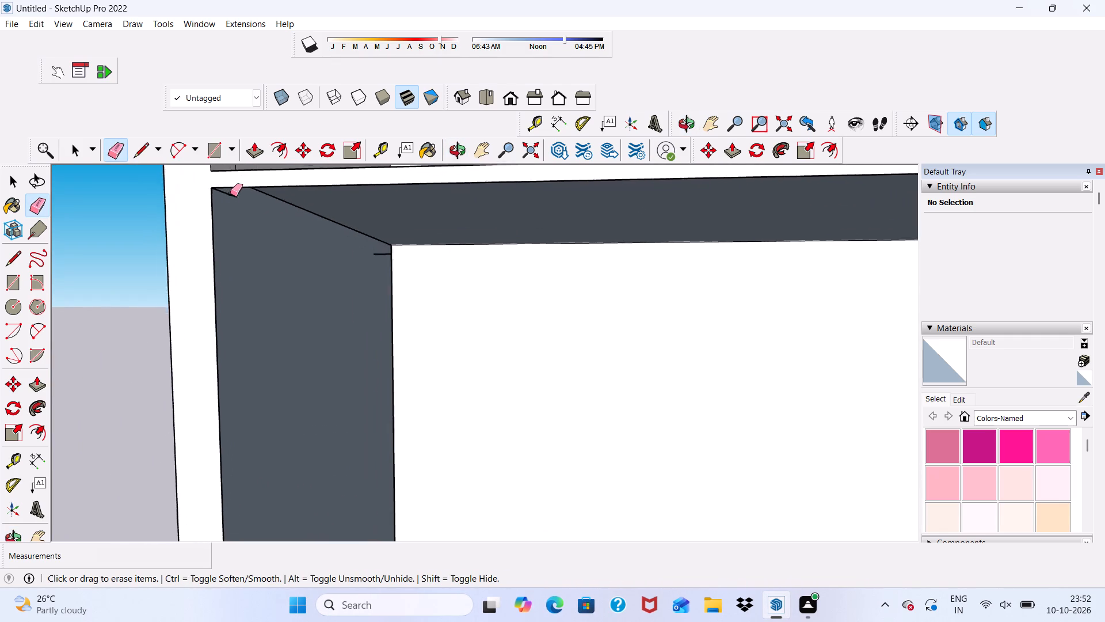
scroll(230, 194, up, 2)
click(223, 193)
scroll(419, 241, up, 3)
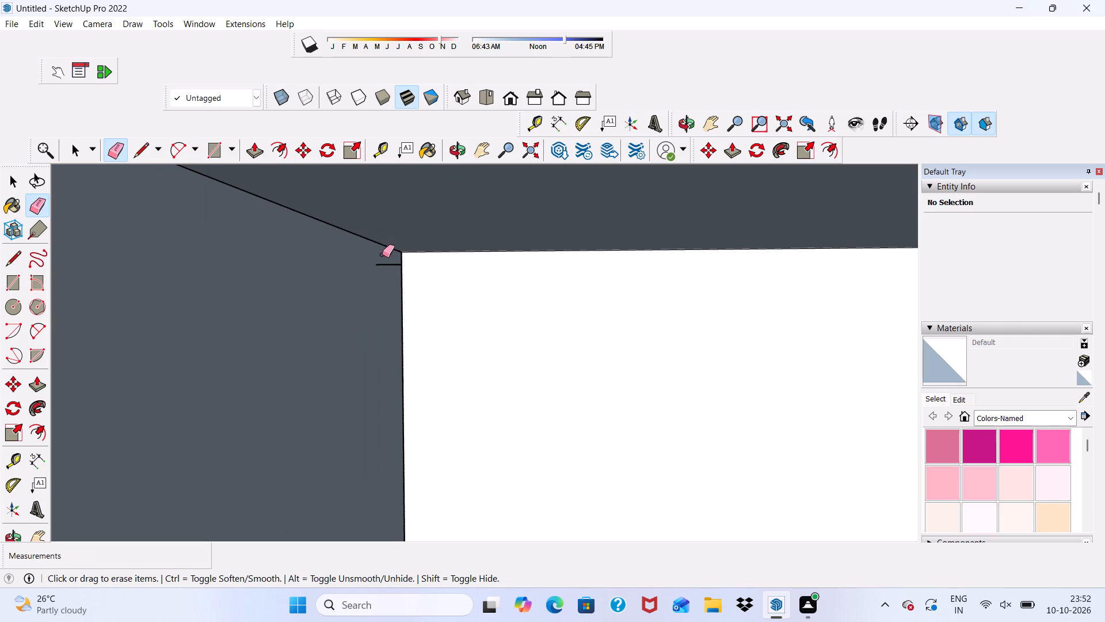
drag(386, 260, 388, 266)
scroll(416, 278, down, 10)
Push/Pull the left side wall's face inside the third storey's left bay by a small distance.
middle_drag(456, 293, 456, 205)
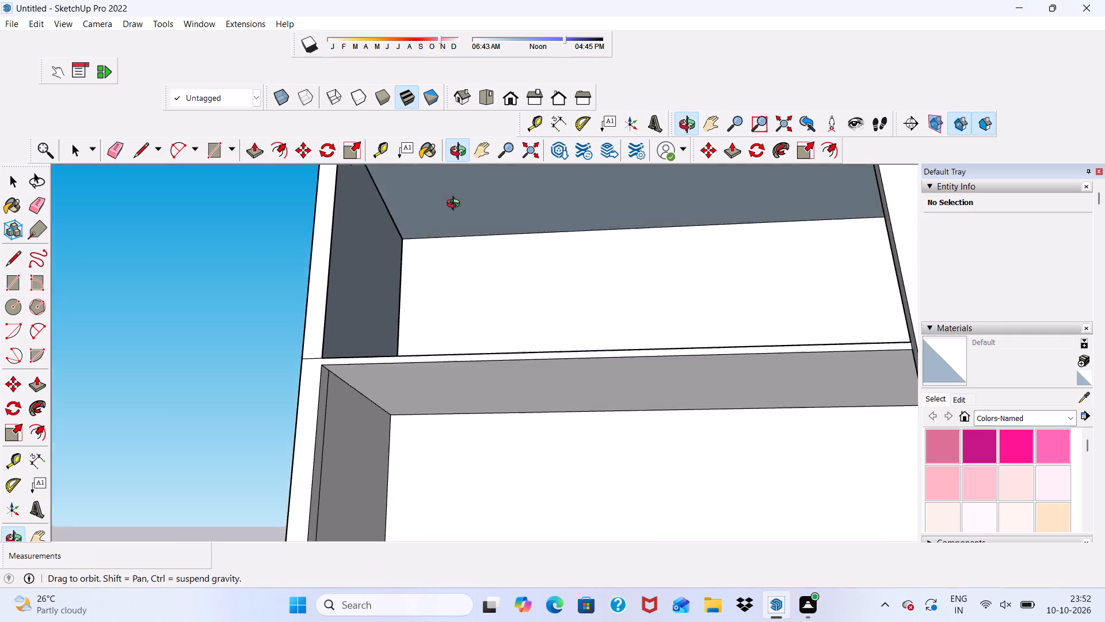
middle_drag(456, 205, 473, 210)
key(space)
scroll(391, 280, up, 5)
key(space)
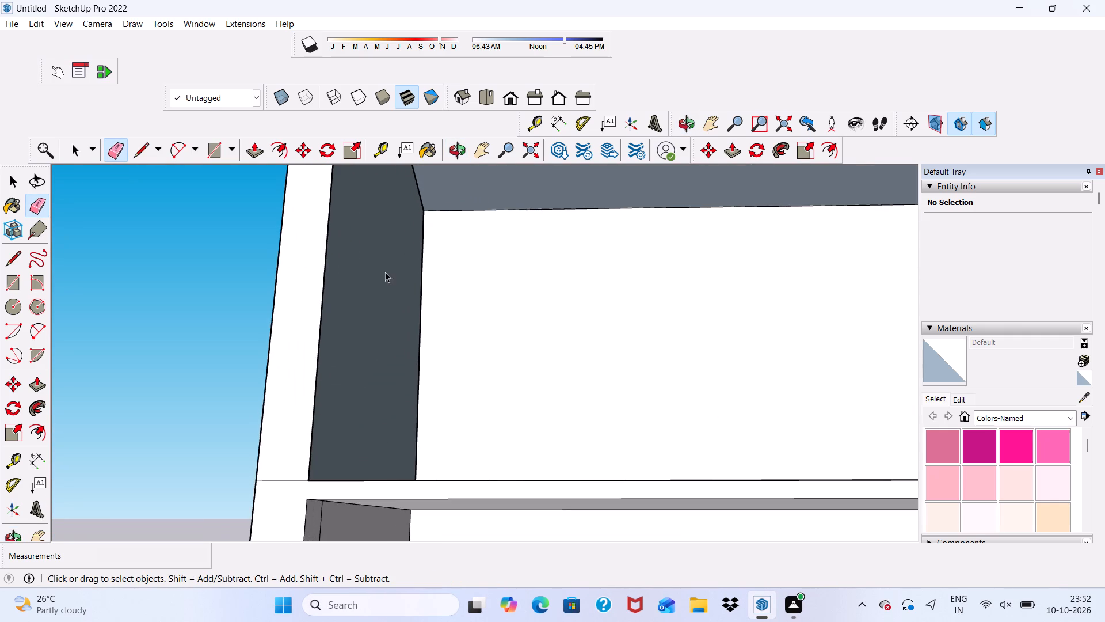
click(369, 254)
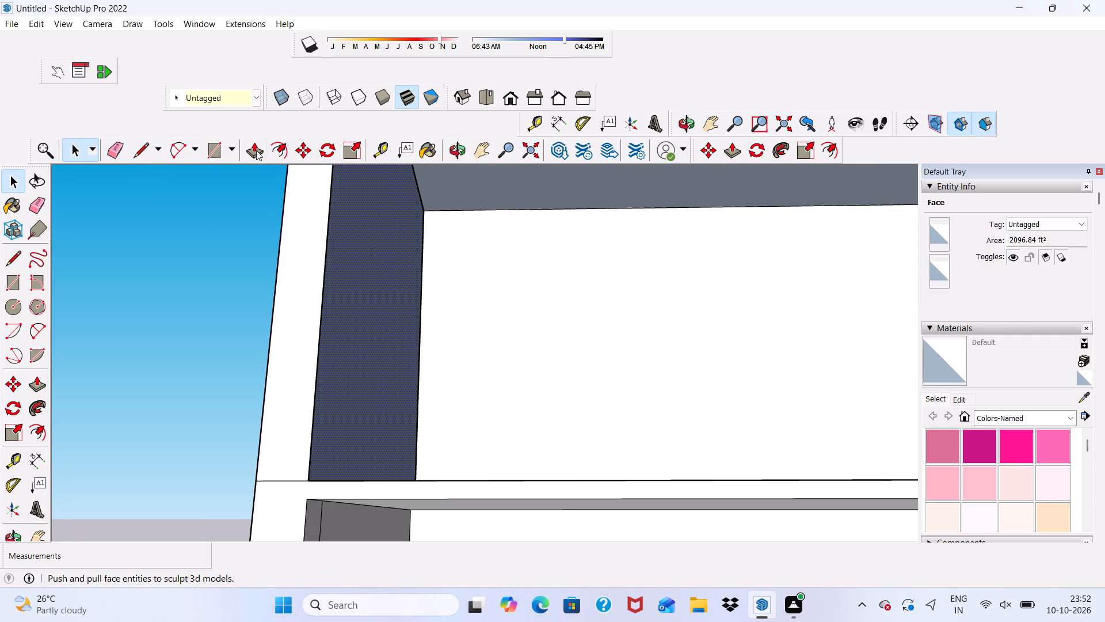
click(256, 150)
click(357, 320)
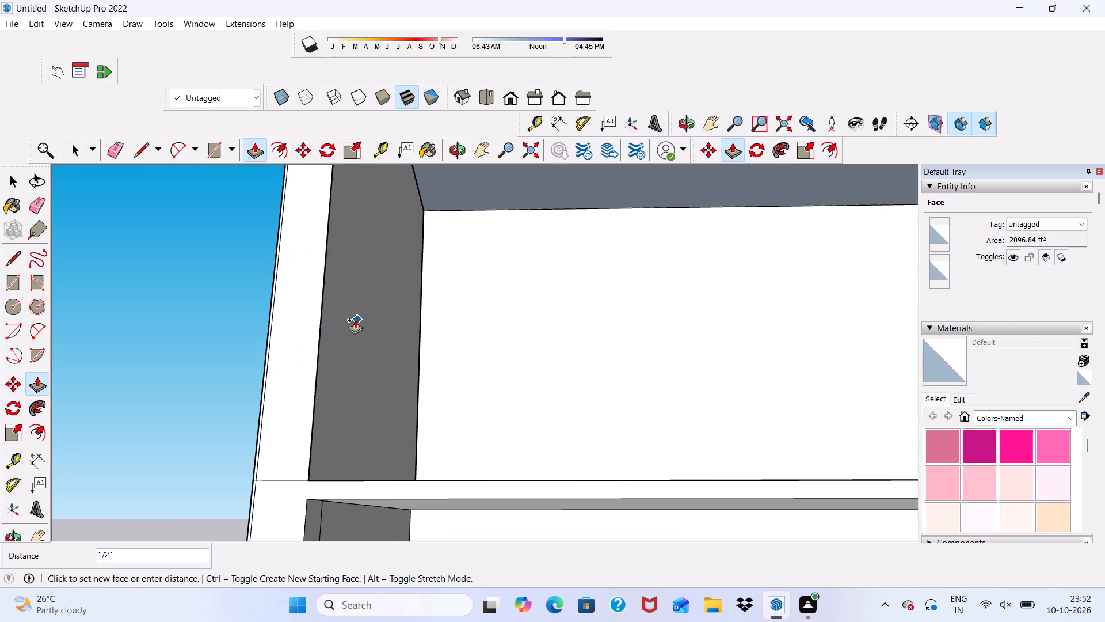
click(357, 320)
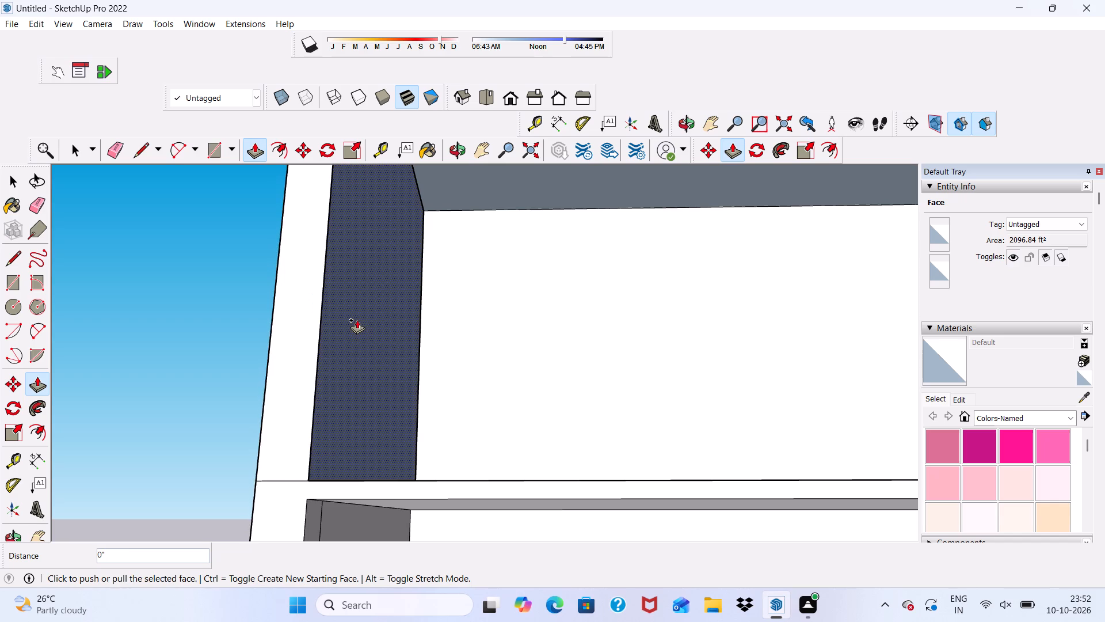
click(359, 321)
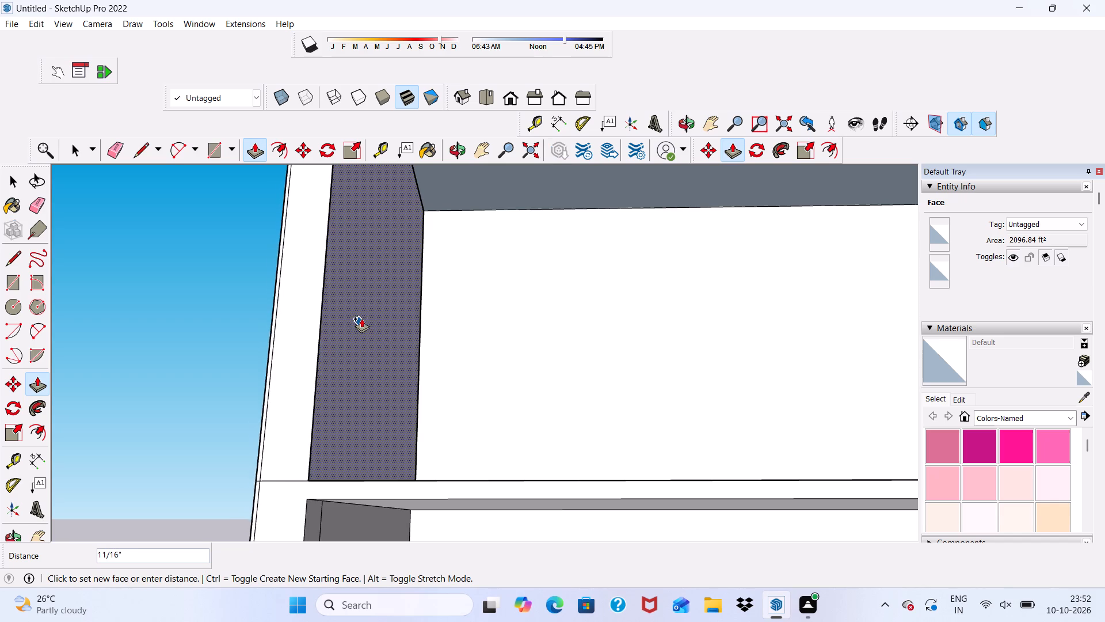
click(367, 322)
Erase the vertical seam line on the left side wall's front edge beside the third storey.
scroll(356, 304, down, 7)
middle_drag(384, 308, 423, 343)
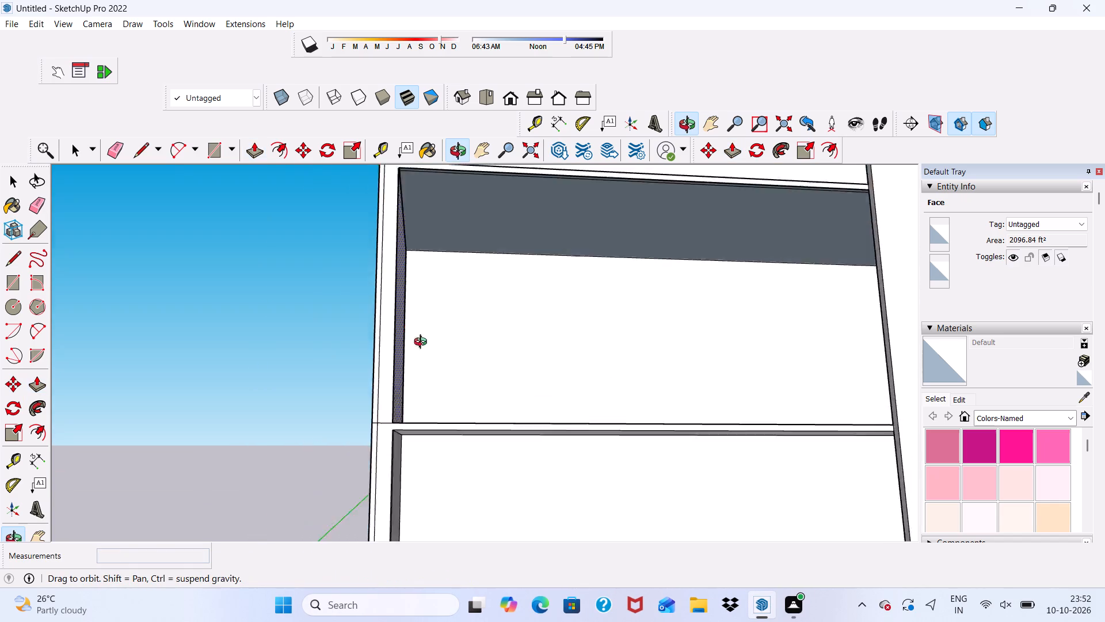
middle_drag(423, 343, 538, 380)
scroll(601, 291, up, 4)
key(space)
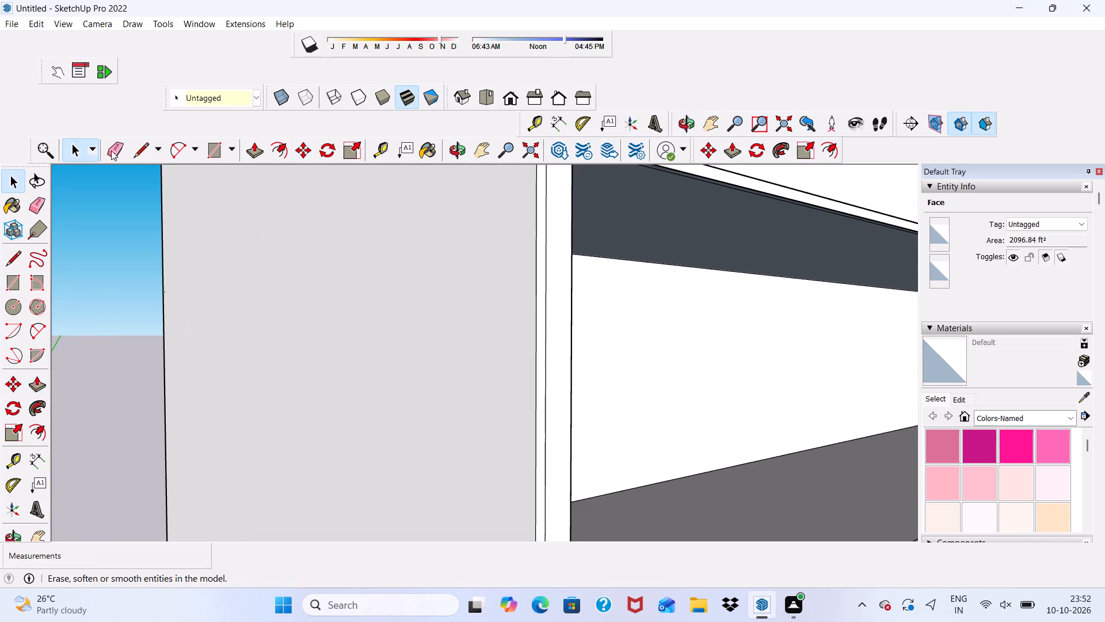
drag(111, 150, 124, 157)
scroll(576, 339, up, 3)
drag(532, 301, 527, 313)
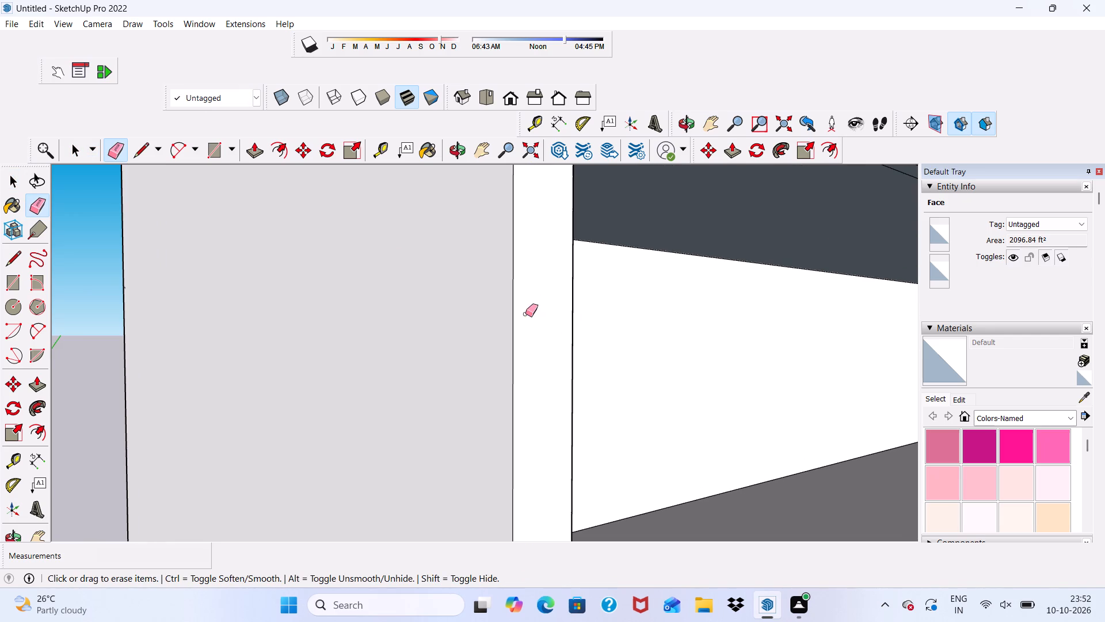
Erase the long seam line parallel to the front edge on the ceiling of the third storey's left bay.
scroll(542, 312, down, 4)
middle_drag(571, 340, 344, 219)
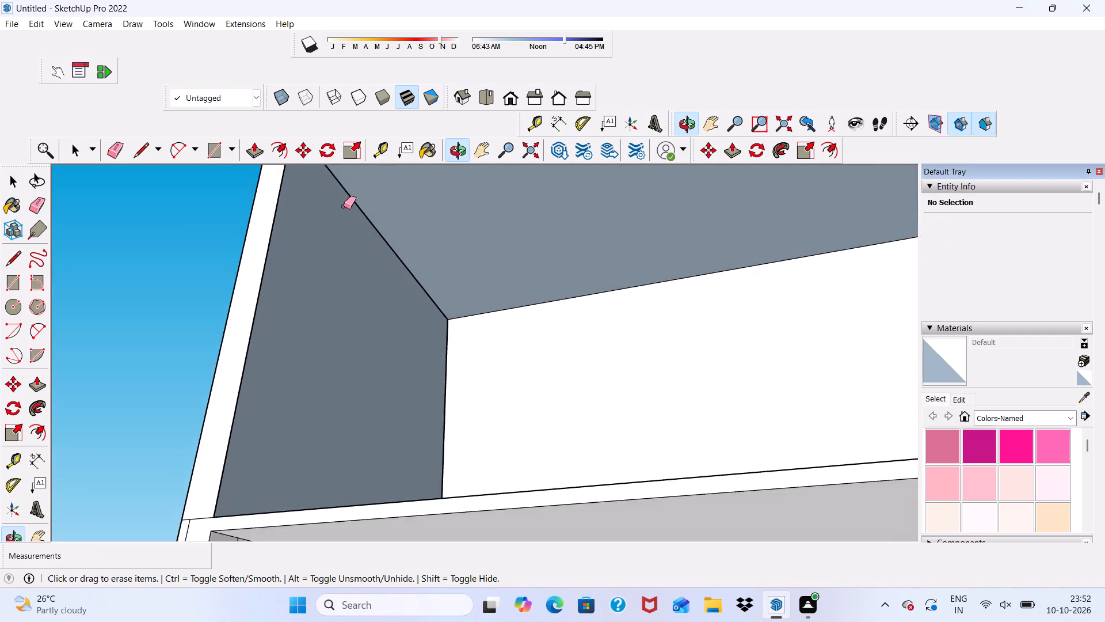
scroll(343, 204, up, 2)
scroll(343, 229, down, 9)
scroll(383, 210, up, 10)
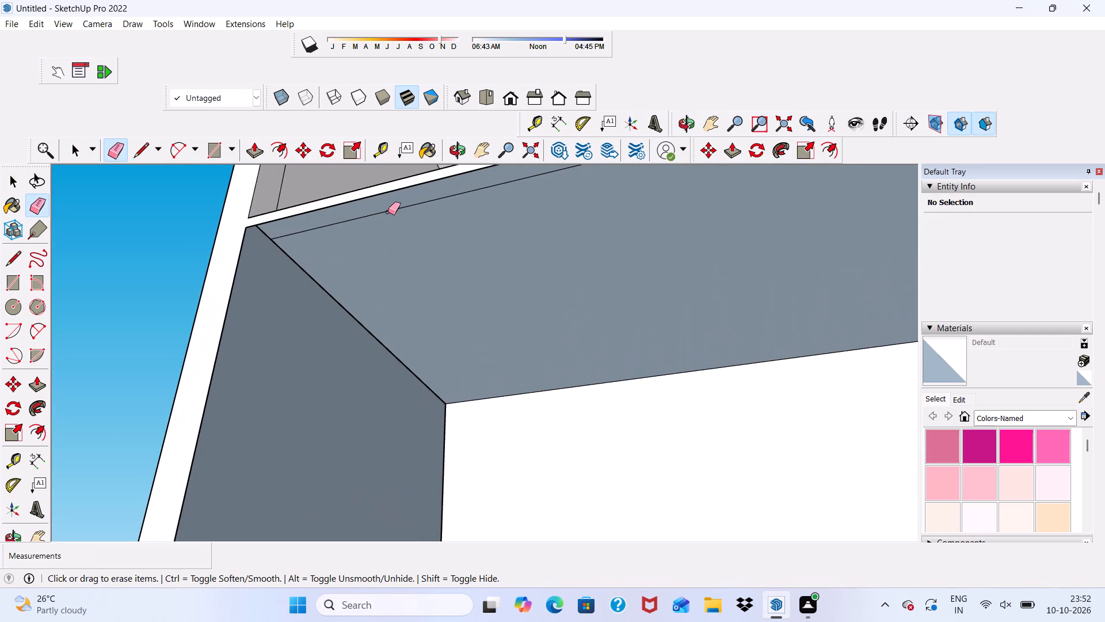
drag(387, 208, 391, 218)
scroll(388, 237, down, 5)
scroll(323, 250, down, 8)
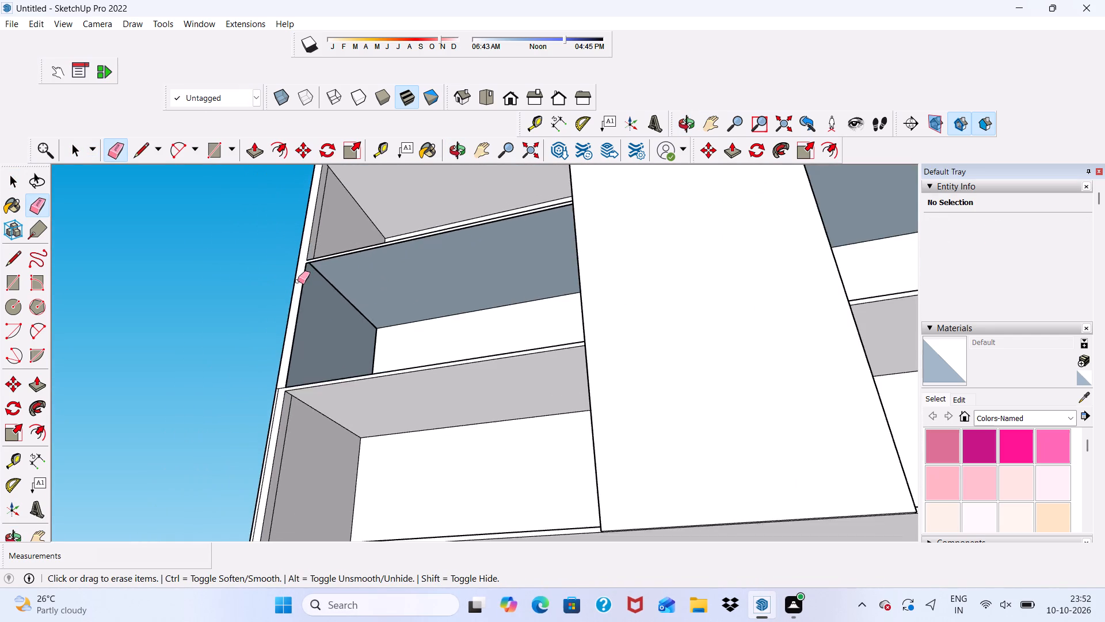
Examine the third storey's left bay corners and the open front for remaining seam lines.
middle_drag(300, 283, 436, 275)
scroll(660, 275, up, 5)
scroll(583, 254, down, 5)
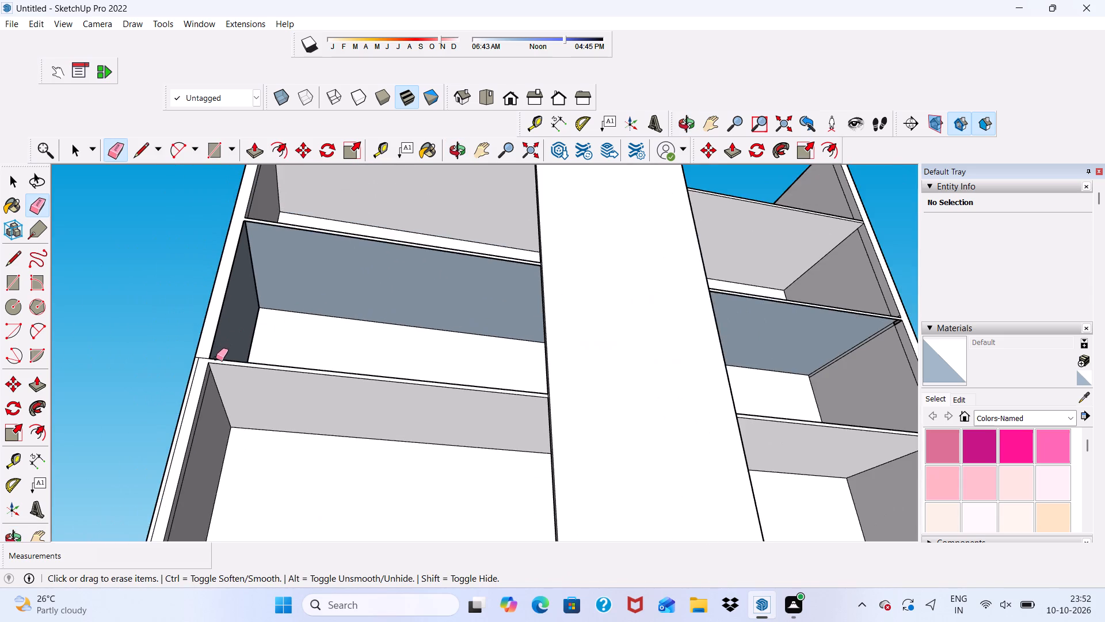
scroll(214, 363, up, 7)
scroll(213, 297, down, 5)
scroll(277, 318, down, 5)
middle_drag(323, 339, 318, 405)
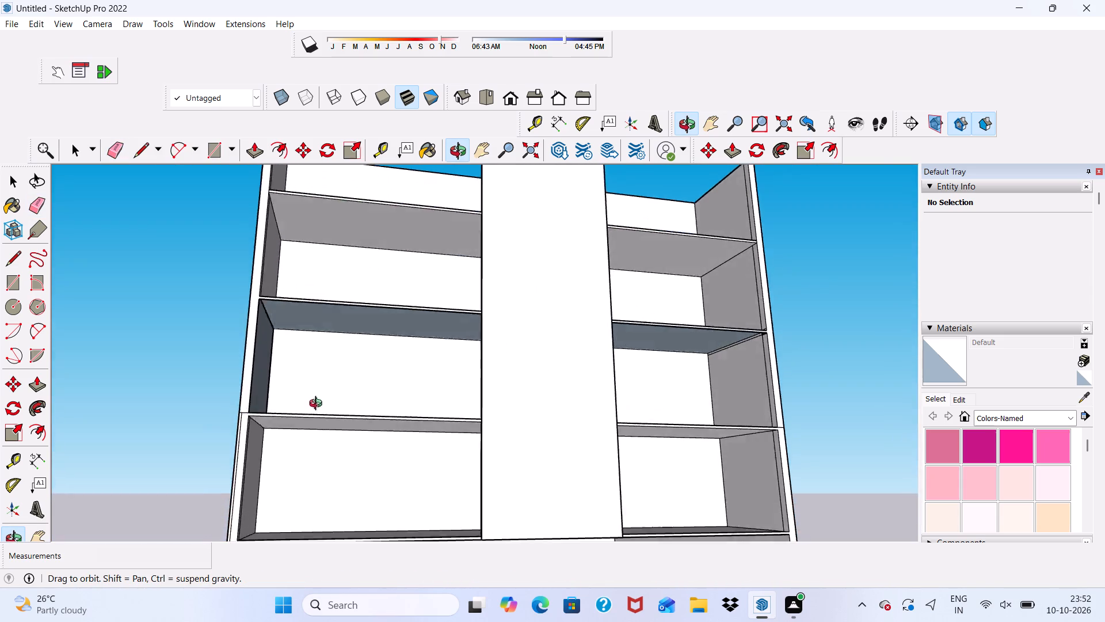
middle_drag(318, 405, 265, 391)
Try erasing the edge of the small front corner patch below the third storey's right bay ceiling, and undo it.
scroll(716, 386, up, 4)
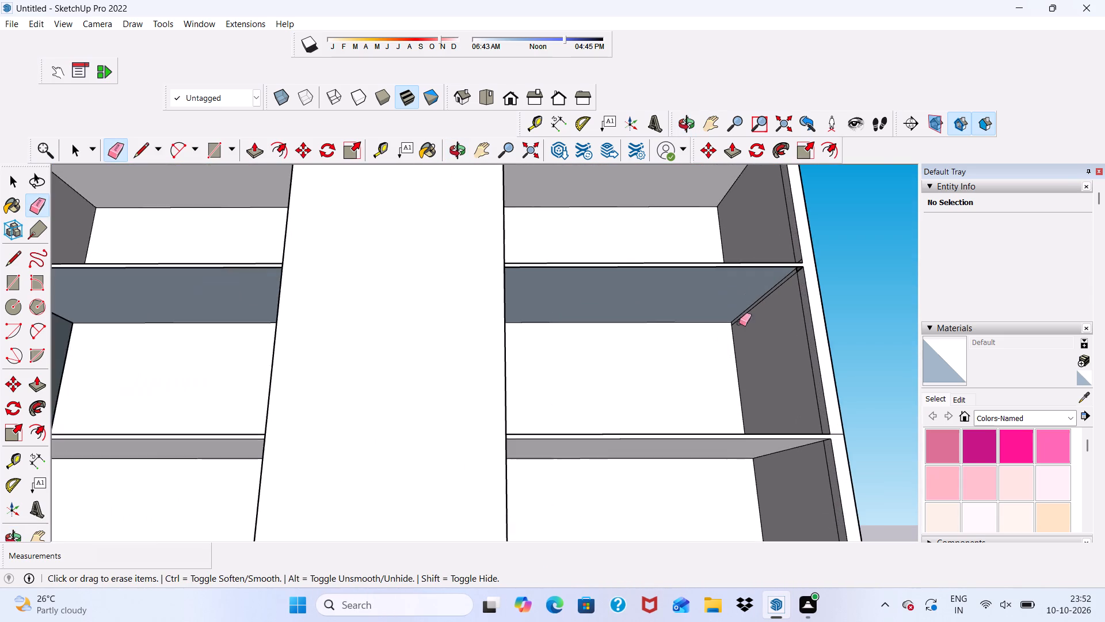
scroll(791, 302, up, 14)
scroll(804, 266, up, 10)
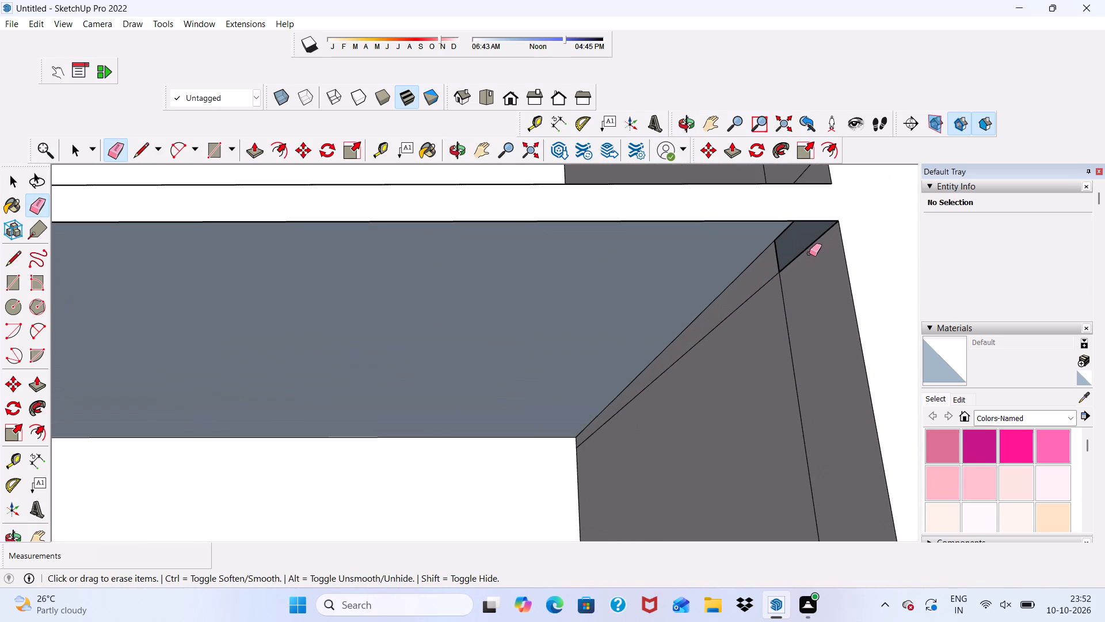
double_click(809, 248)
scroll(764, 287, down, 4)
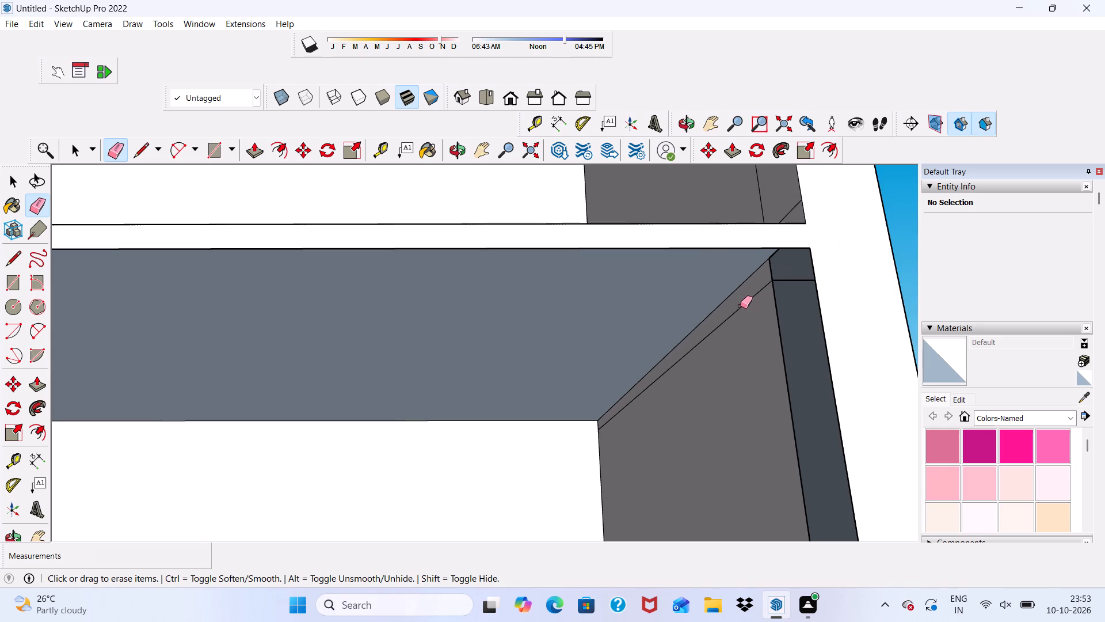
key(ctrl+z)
Erase the seam line just below the ceiling on the right side wall's inner face in the third storey.
scroll(760, 286, up, 4)
drag(758, 291, 755, 309)
drag(755, 309, 748, 311)
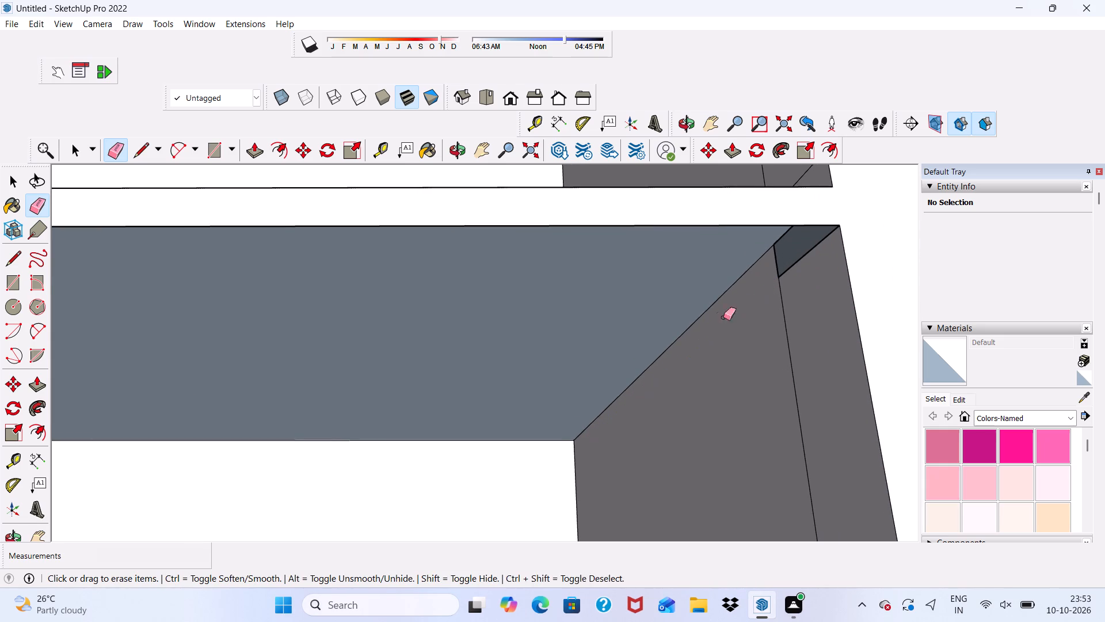
Erase the vertical seam line near the front of the right side wall's inner face in the fourth storey.
scroll(653, 327, down, 9)
middle_drag(711, 346, 822, 367)
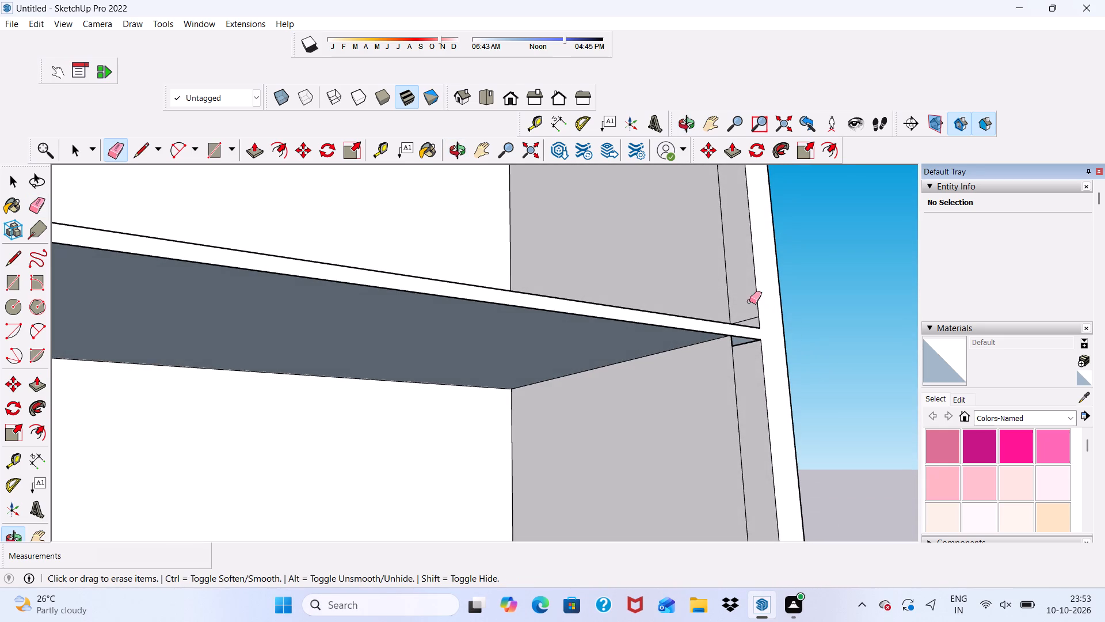
drag(733, 285, 757, 332)
drag(728, 295, 724, 283)
click(724, 282)
drag(725, 278, 722, 272)
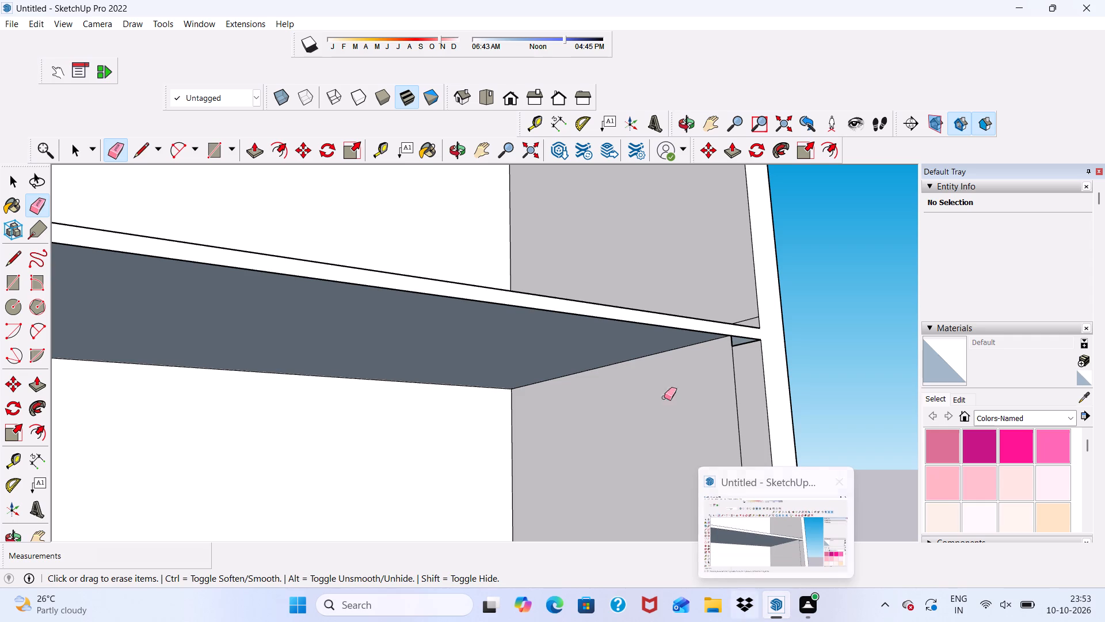
Erase the small rectangular remnant lines at the floor's front corner on the fourth storey's right side wall.
key(space)
scroll(559, 462, down, 5)
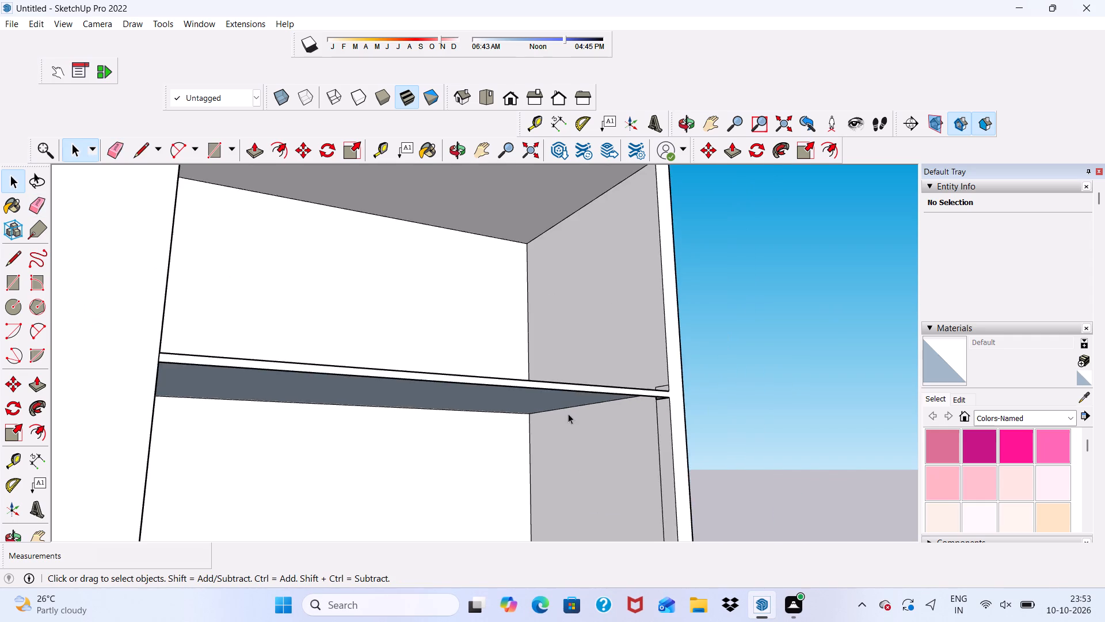
scroll(568, 414, down, 4)
middle_drag(592, 441, 582, 496)
scroll(603, 439, up, 5)
scroll(651, 434, up, 5)
scroll(497, 416, up, 1)
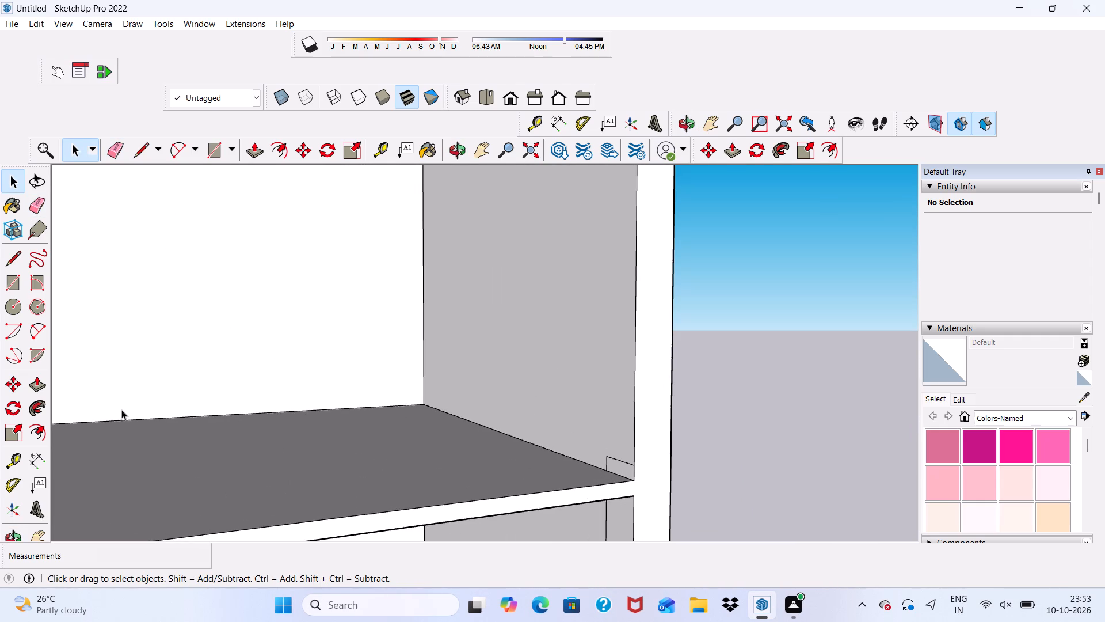
click(114, 146)
scroll(592, 458, up, 4)
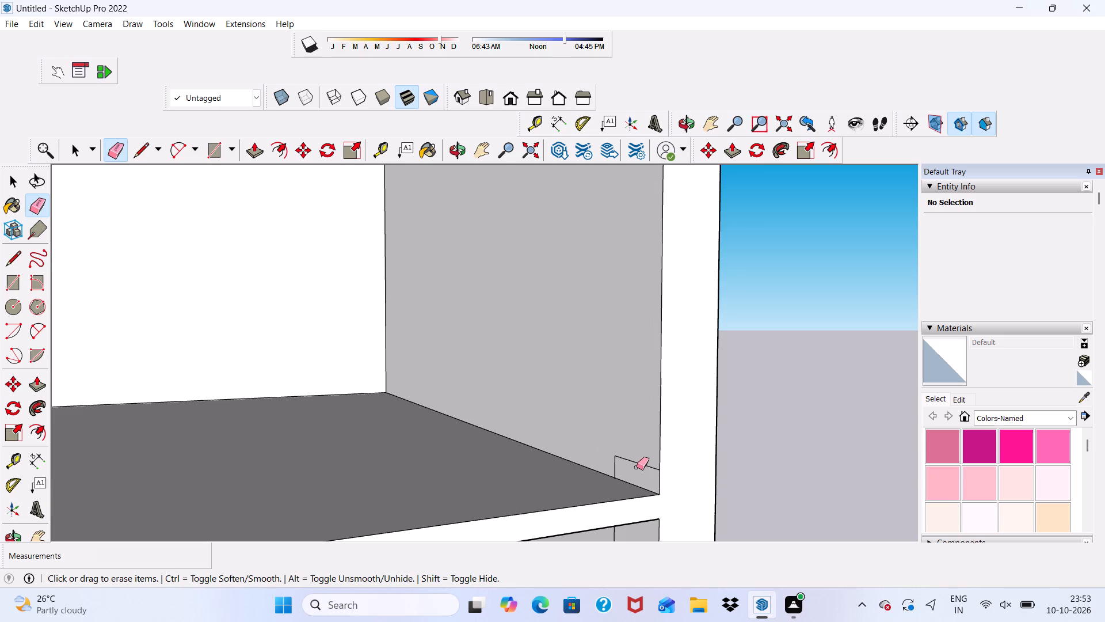
drag(638, 462, 628, 471)
drag(615, 467, 615, 462)
Erase the vertical seam line near the front of the right side wall's inner face in the third storey.
scroll(616, 437, down, 7)
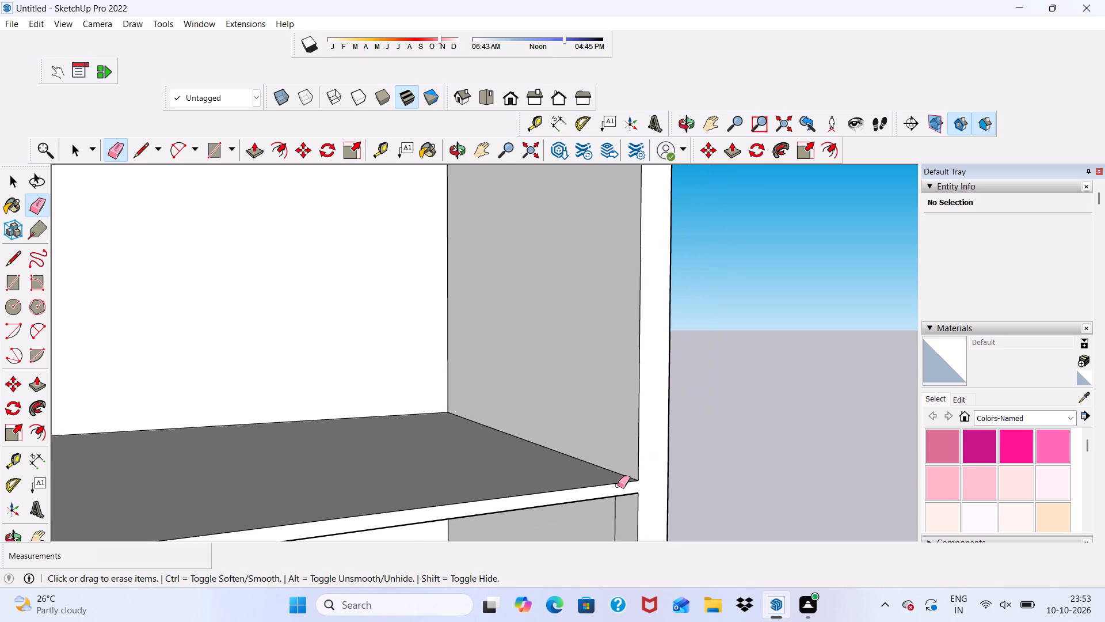
middle_drag(618, 486, 621, 341)
scroll(637, 361, up, 5)
drag(629, 370, 625, 383)
Erase the small corner patch's edges and leftover stubs below the ceiling on the third storey's right side wall.
scroll(635, 344, up, 6)
middle_drag(657, 310, 509, 278)
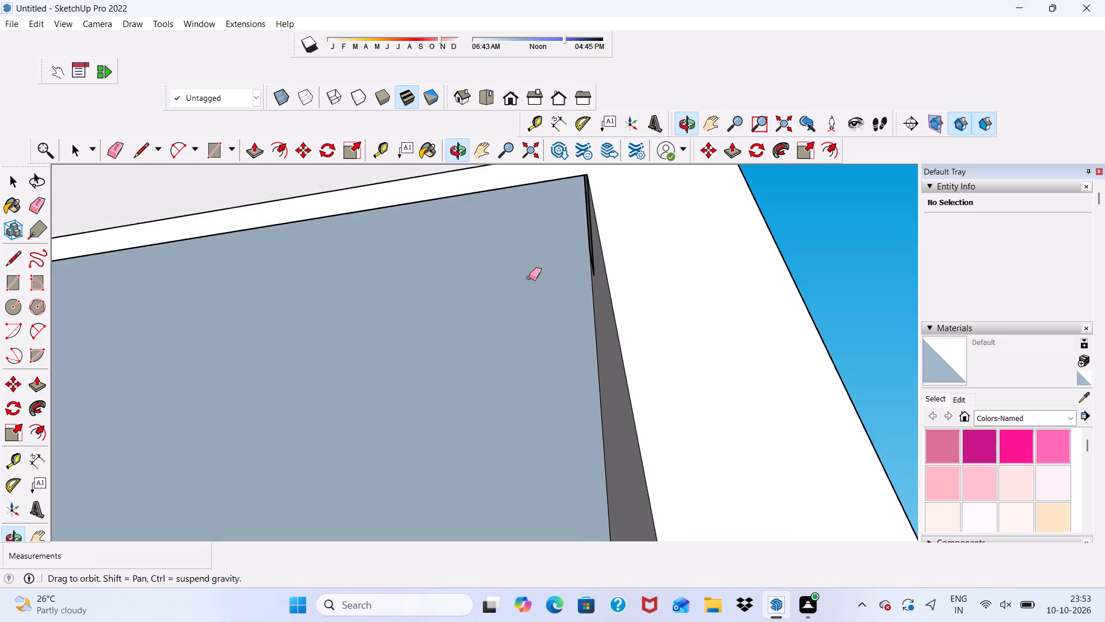
scroll(573, 252, up, 5)
scroll(608, 213, up, 4)
double_click(603, 227)
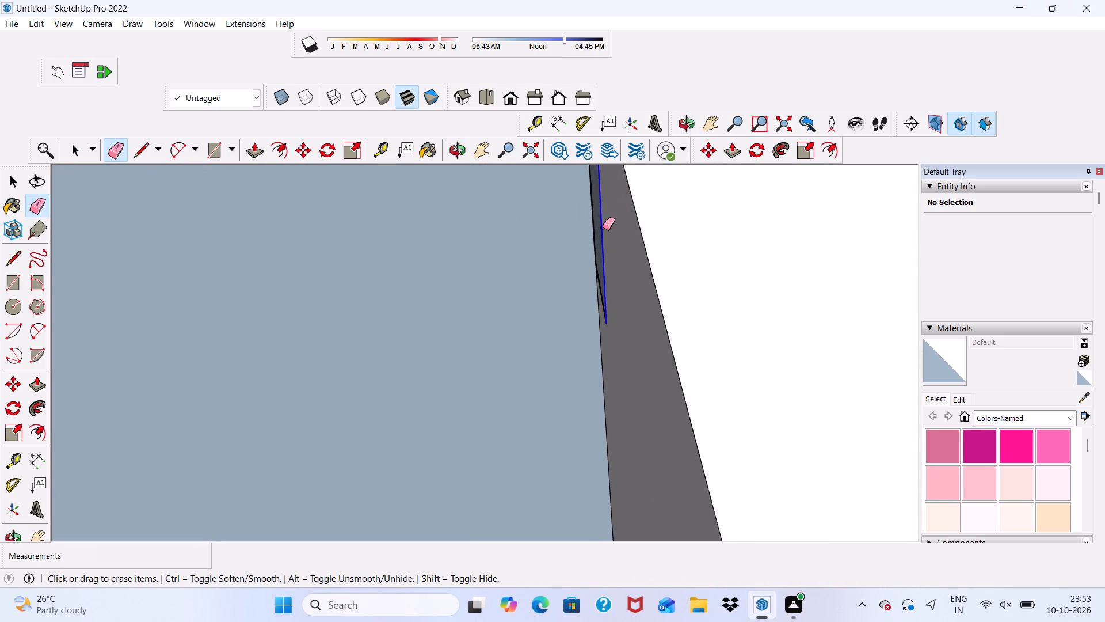
scroll(600, 271, down, 8)
middle_drag(611, 311, 775, 296)
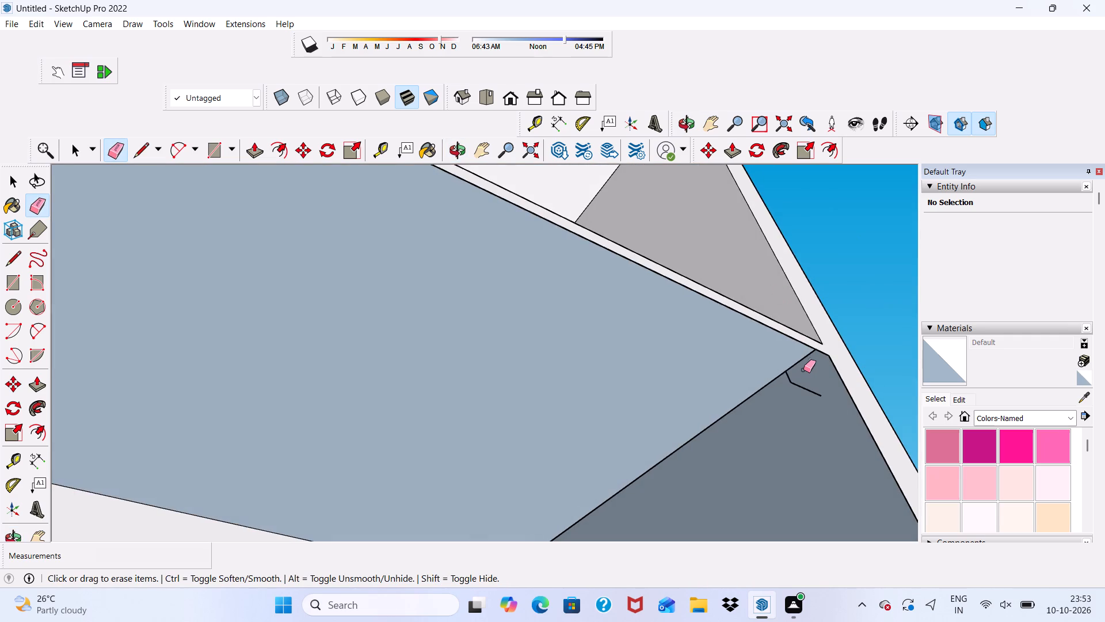
scroll(806, 378, up, 5)
drag(801, 384, 801, 395)
click(801, 395)
click(780, 379)
scroll(665, 323, down, 5)
Push/Pull the right side wall's face inside the third storey's right bay by about 9 1/4".
key(space)
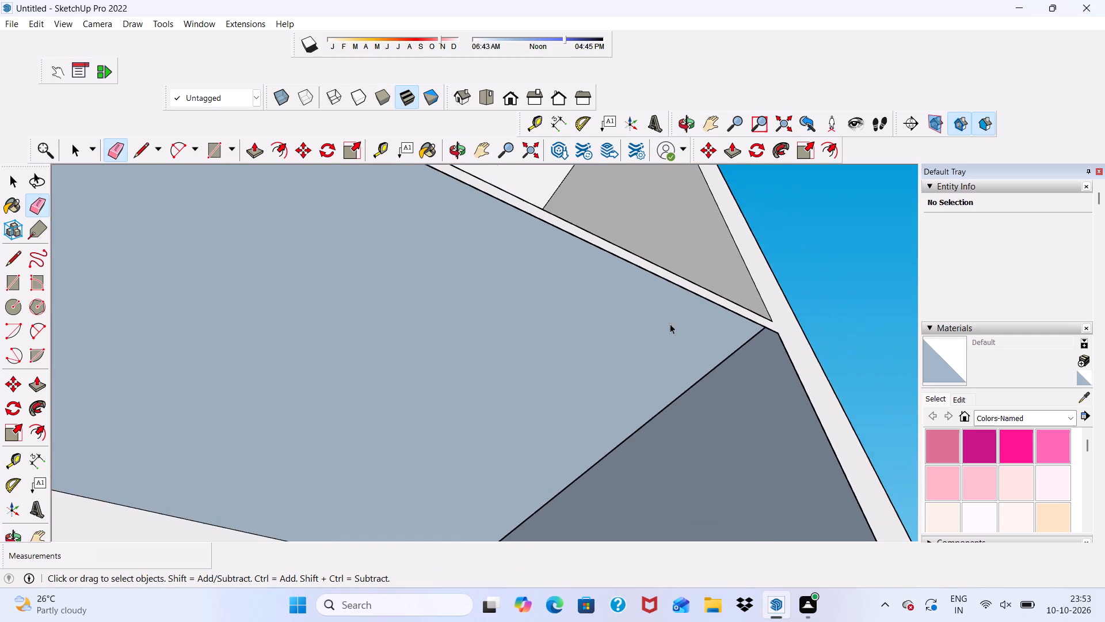
scroll(666, 278, down, 5)
middle_drag(676, 309, 697, 411)
scroll(697, 411, down, 1)
scroll(692, 409, up, 1)
scroll(542, 399, down, 6)
scroll(577, 495, up, 3)
scroll(580, 437, down, 6)
scroll(578, 312, down, 5)
scroll(628, 468, up, 5)
click(570, 458)
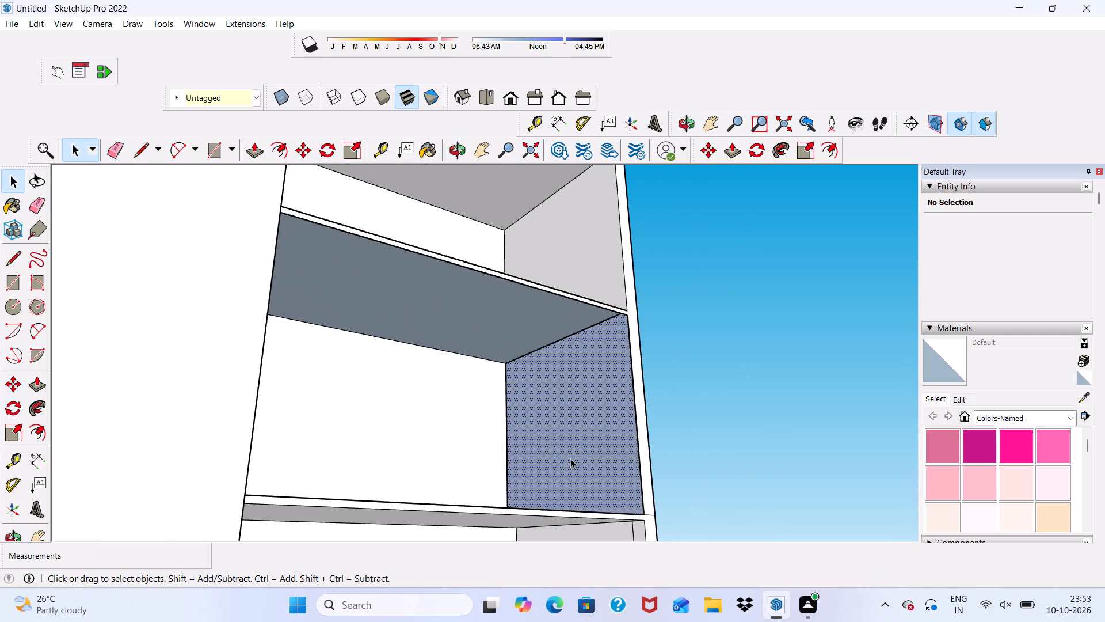
click(253, 154)
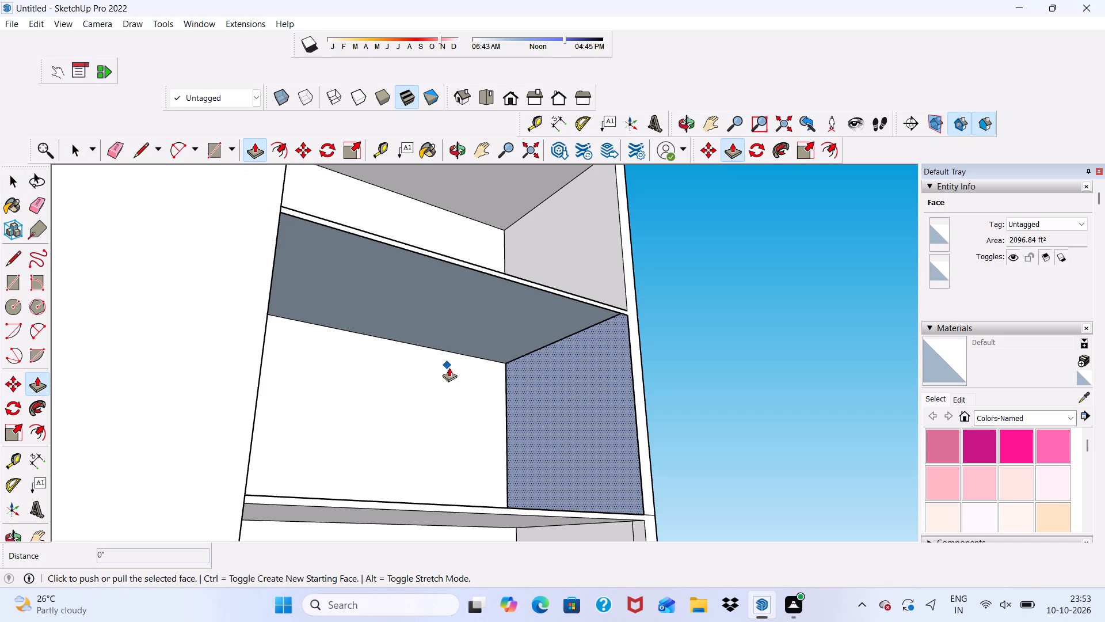
click(564, 409)
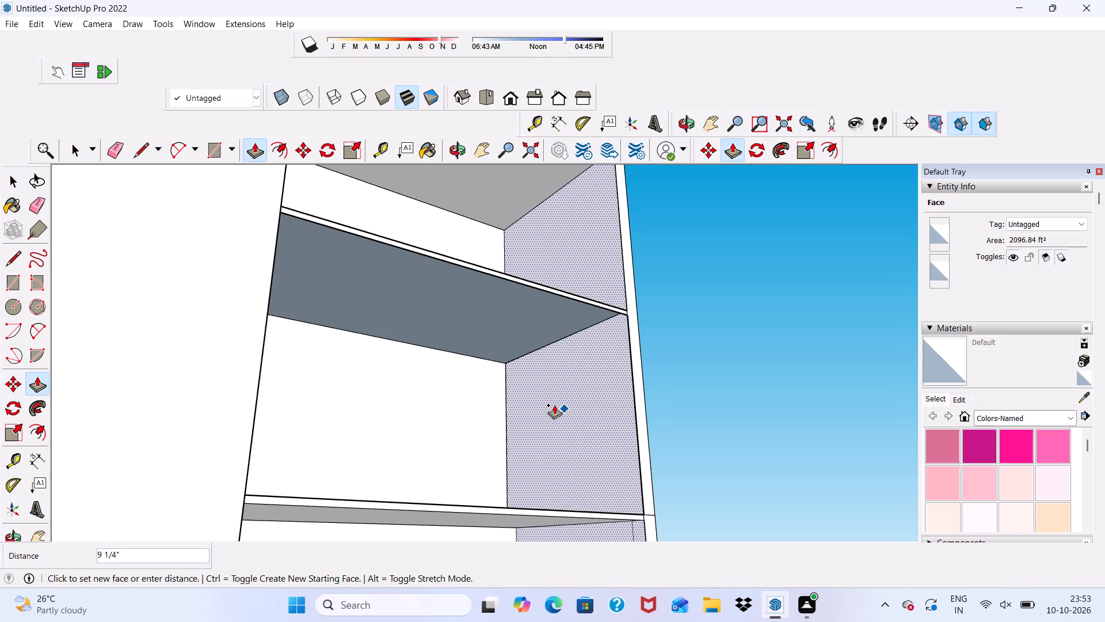
click(554, 405)
scroll(643, 429, up, 5)
scroll(616, 409, down, 5)
key(space)
scroll(610, 359, up, 5)
scroll(614, 339, down, 2)
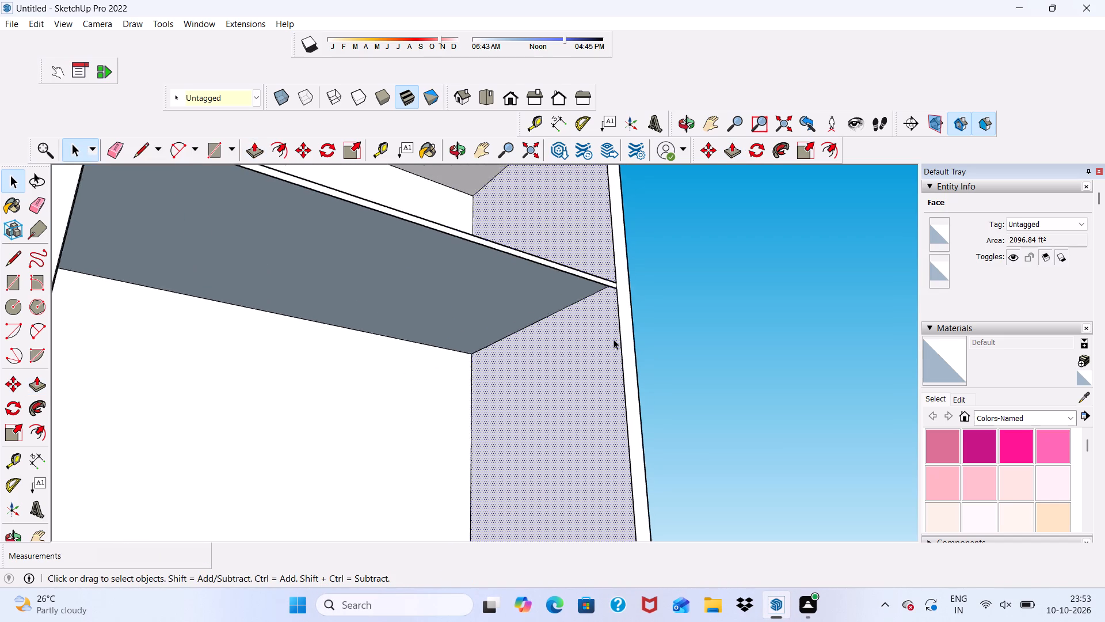
Erase the vertical seam beside the third storey's right bay and the short line crossing the right side wall's front end.
scroll(614, 339, down, 11)
scroll(642, 475, up, 5)
click(692, 375)
scroll(633, 480, up, 5)
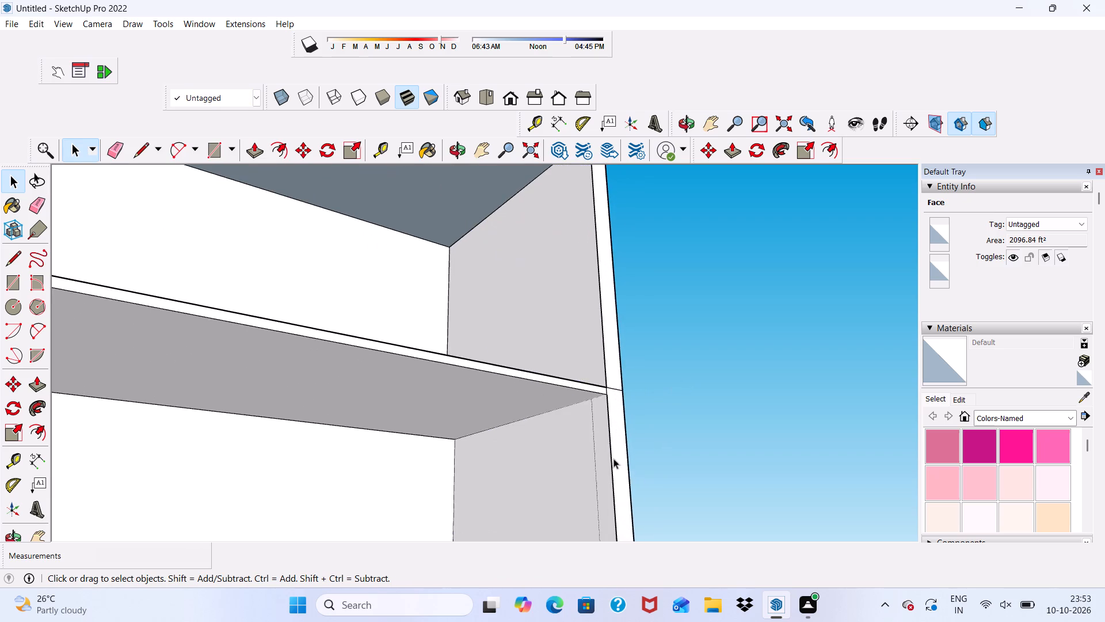
scroll(593, 355, up, 4)
scroll(639, 416, up, 5)
middle_drag(637, 415, 527, 464)
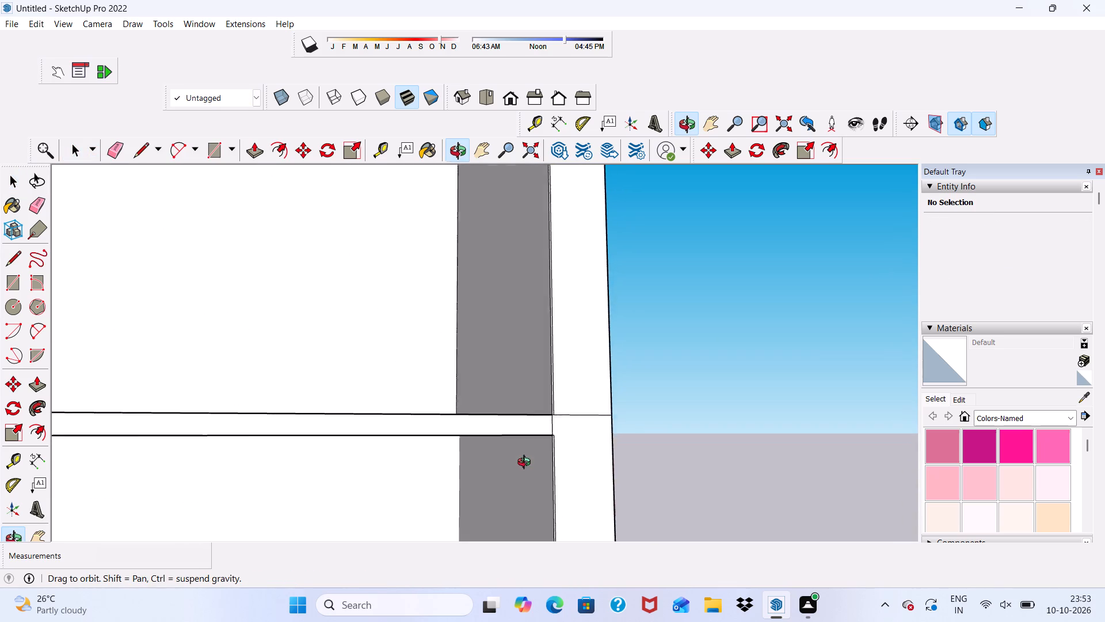
middle_drag(527, 464, 525, 464)
click(114, 150)
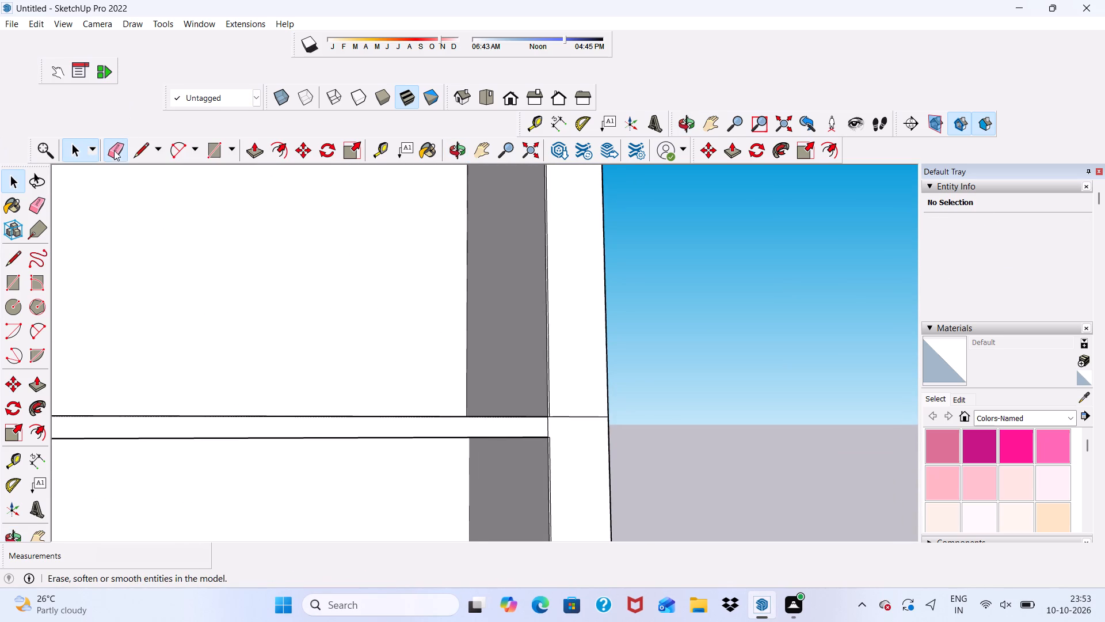
scroll(561, 343, up, 9)
click(555, 383)
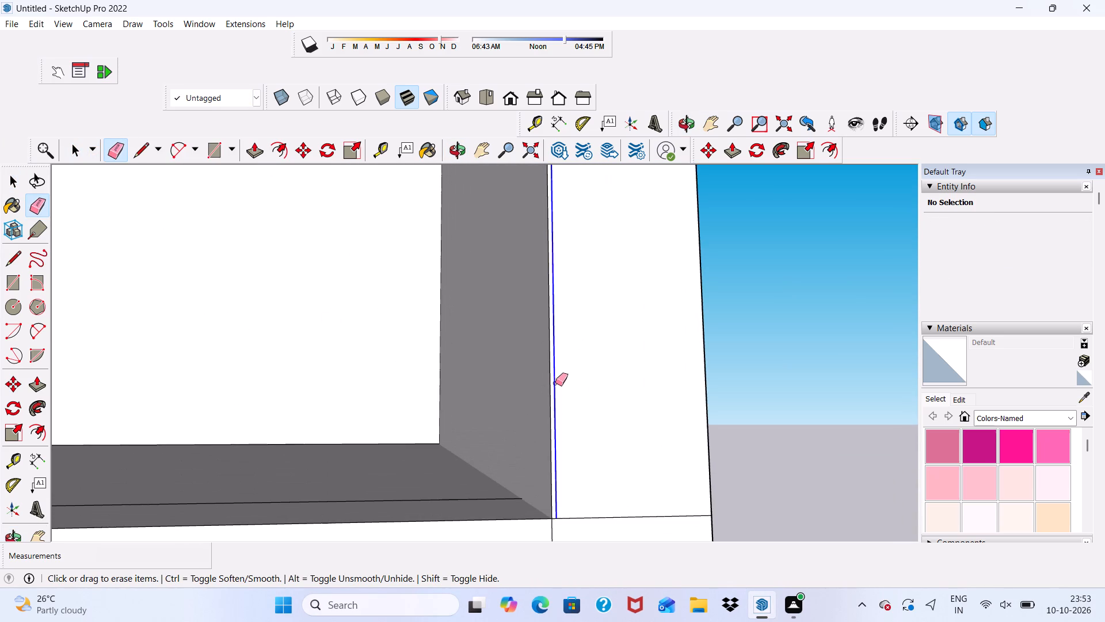
drag(595, 509, 597, 532)
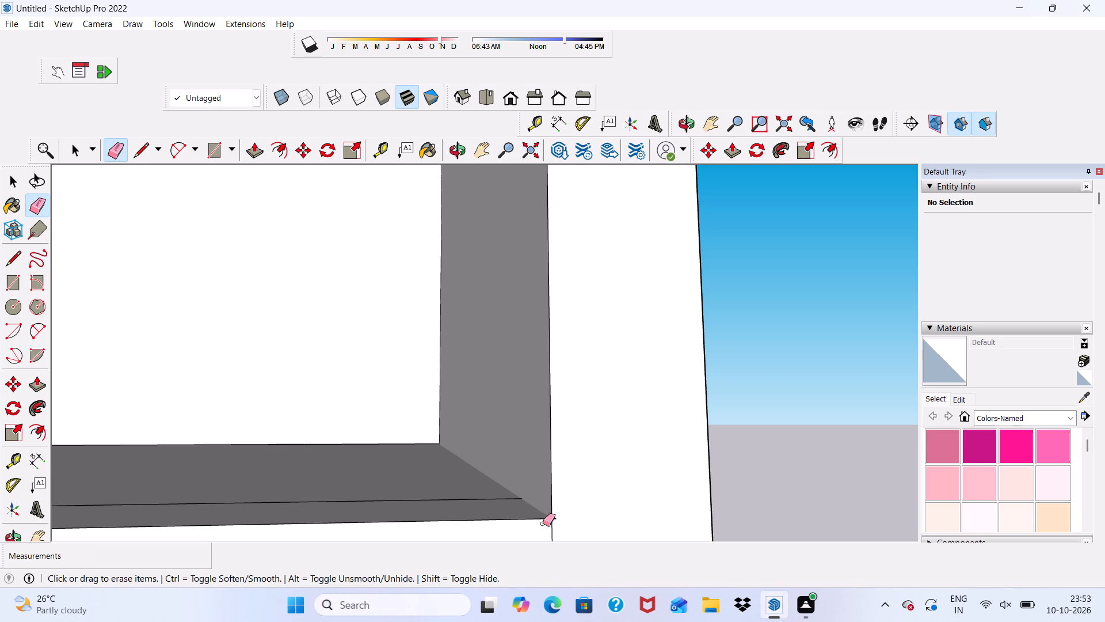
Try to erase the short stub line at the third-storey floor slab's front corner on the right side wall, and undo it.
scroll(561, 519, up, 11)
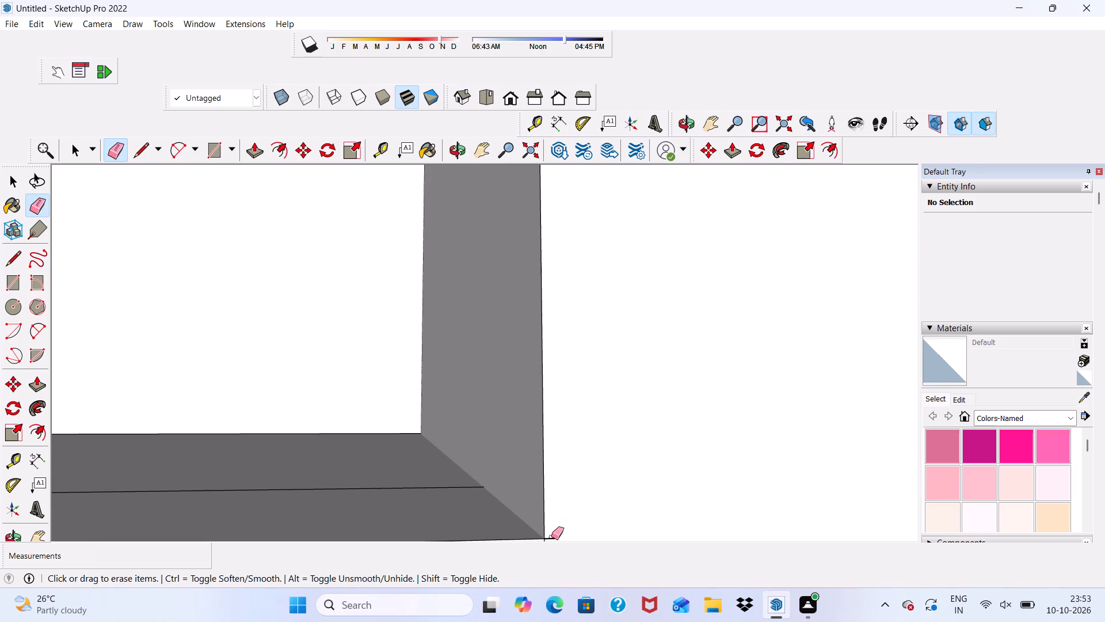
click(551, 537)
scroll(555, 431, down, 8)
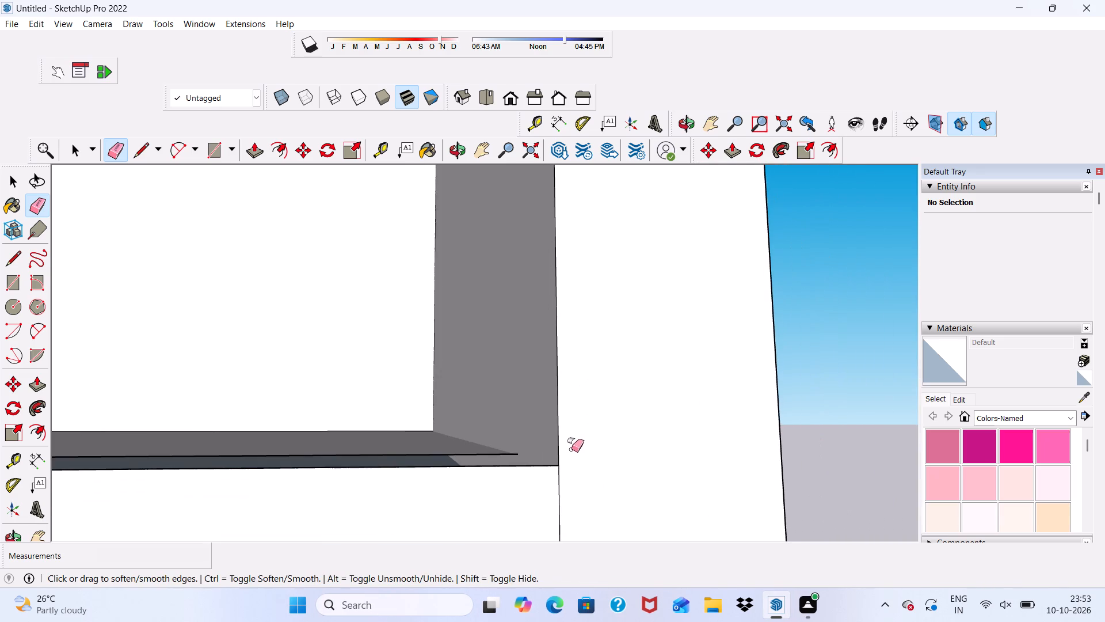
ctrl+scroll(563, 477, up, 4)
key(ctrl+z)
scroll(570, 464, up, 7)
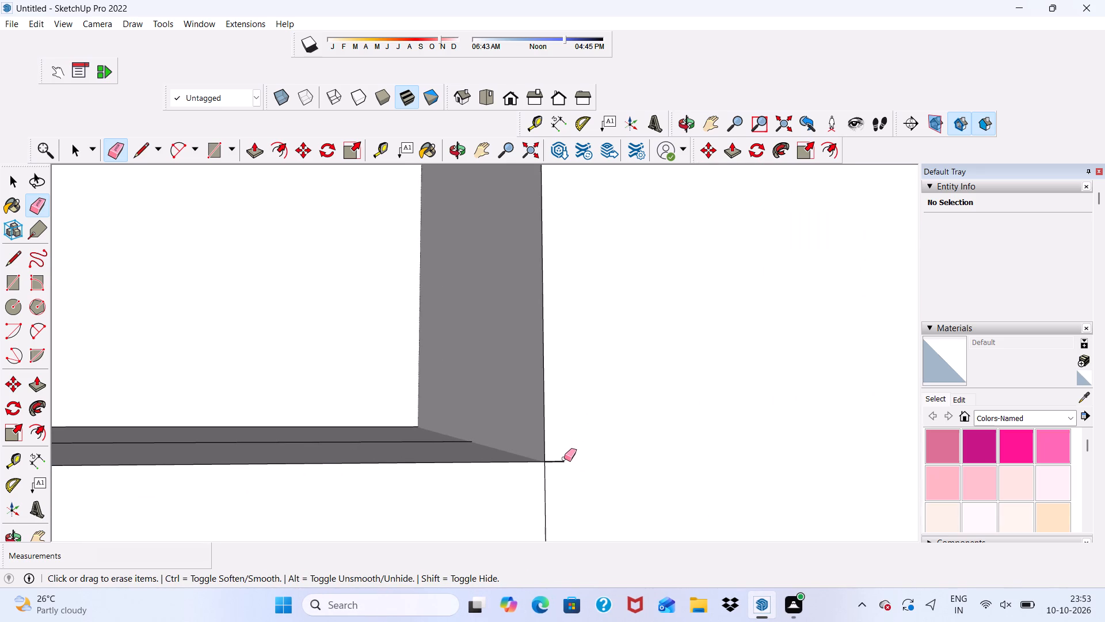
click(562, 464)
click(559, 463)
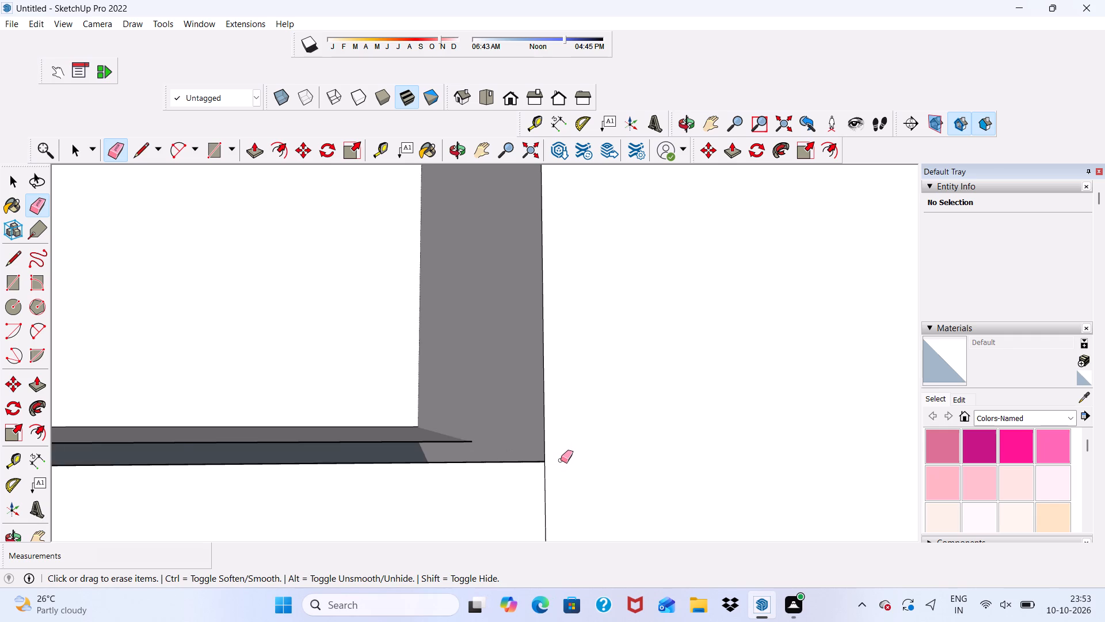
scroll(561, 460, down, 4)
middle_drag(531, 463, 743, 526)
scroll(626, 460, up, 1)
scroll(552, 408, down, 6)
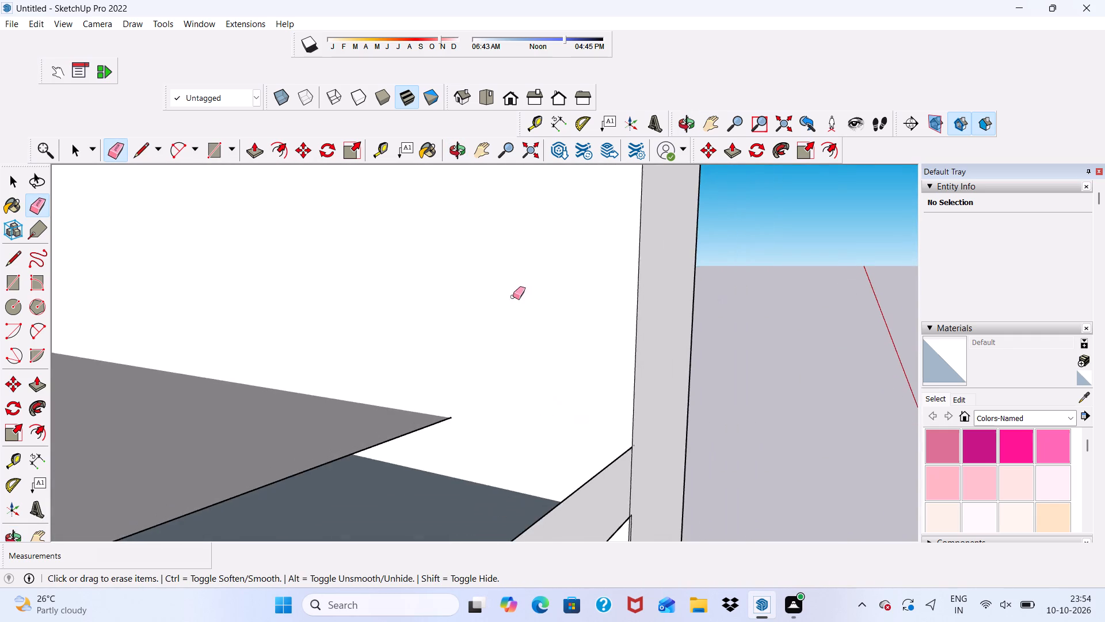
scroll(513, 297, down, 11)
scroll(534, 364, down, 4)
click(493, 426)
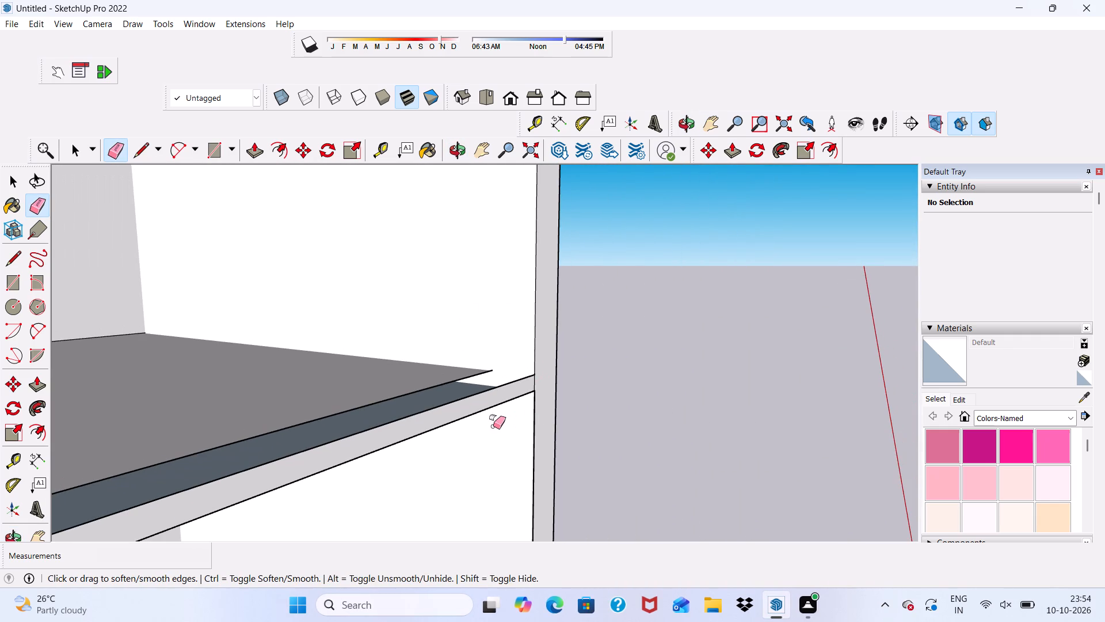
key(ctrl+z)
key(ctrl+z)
Erase the vertical seam line on the right side wall's front end just below the third-storey floor slab.
scroll(547, 392, up, 5)
scroll(556, 392, down, 4)
middle_drag(548, 395, 414, 356)
scroll(460, 368, up, 13)
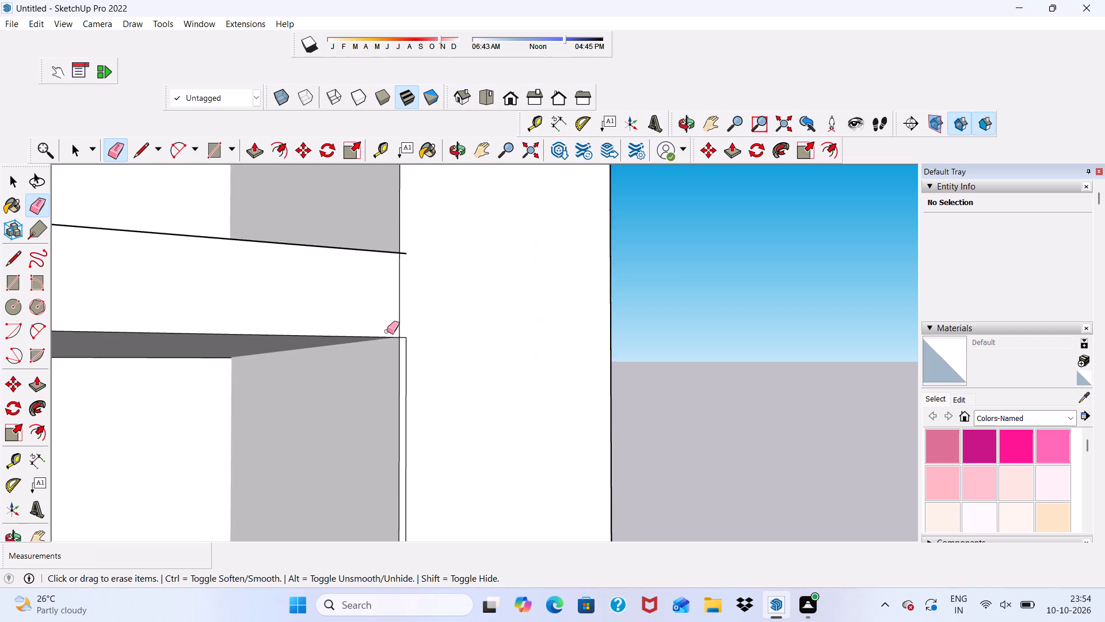
scroll(387, 331, up, 4)
click(409, 349)
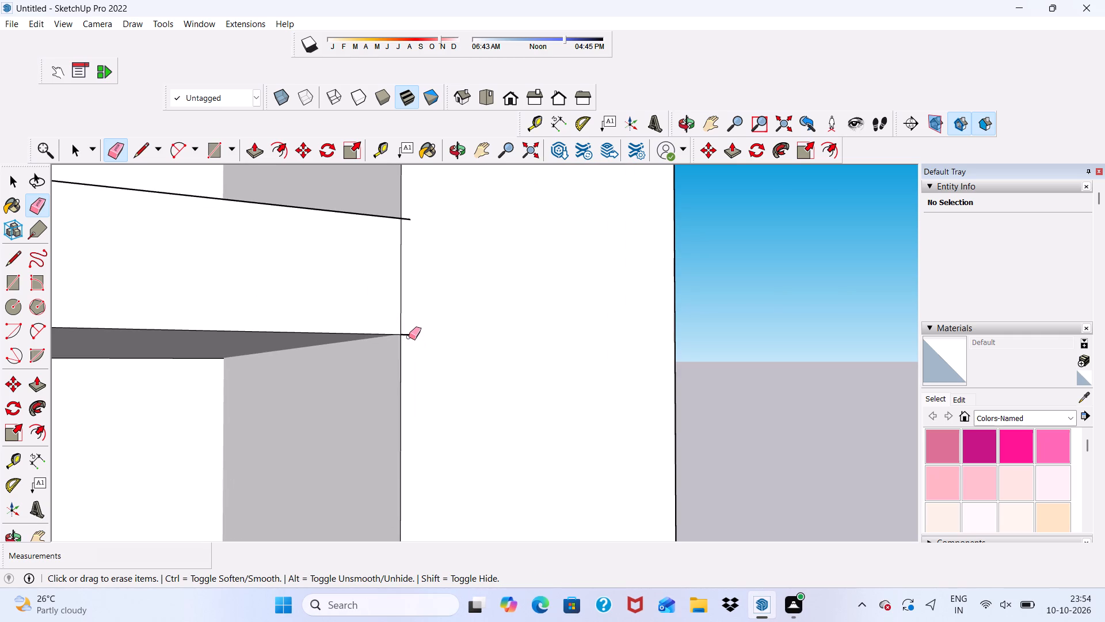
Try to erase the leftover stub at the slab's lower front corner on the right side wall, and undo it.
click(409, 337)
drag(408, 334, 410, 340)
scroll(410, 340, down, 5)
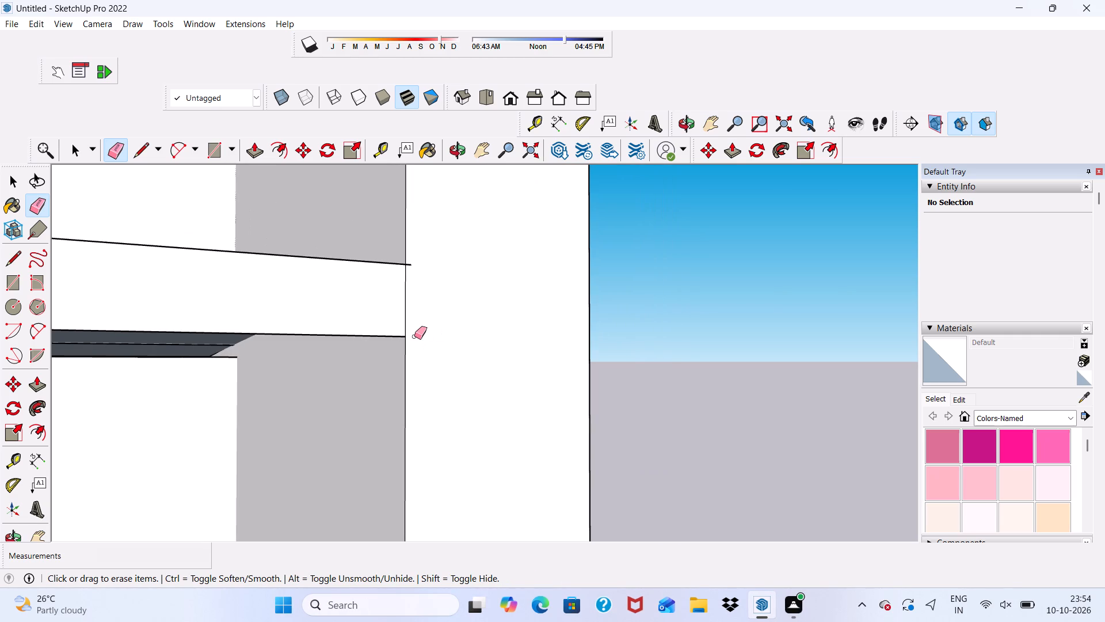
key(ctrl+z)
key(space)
Examine the whole building's front and its right bay for remaining seams and faulty faces.
scroll(419, 342, down, 5)
scroll(475, 338, down, 5)
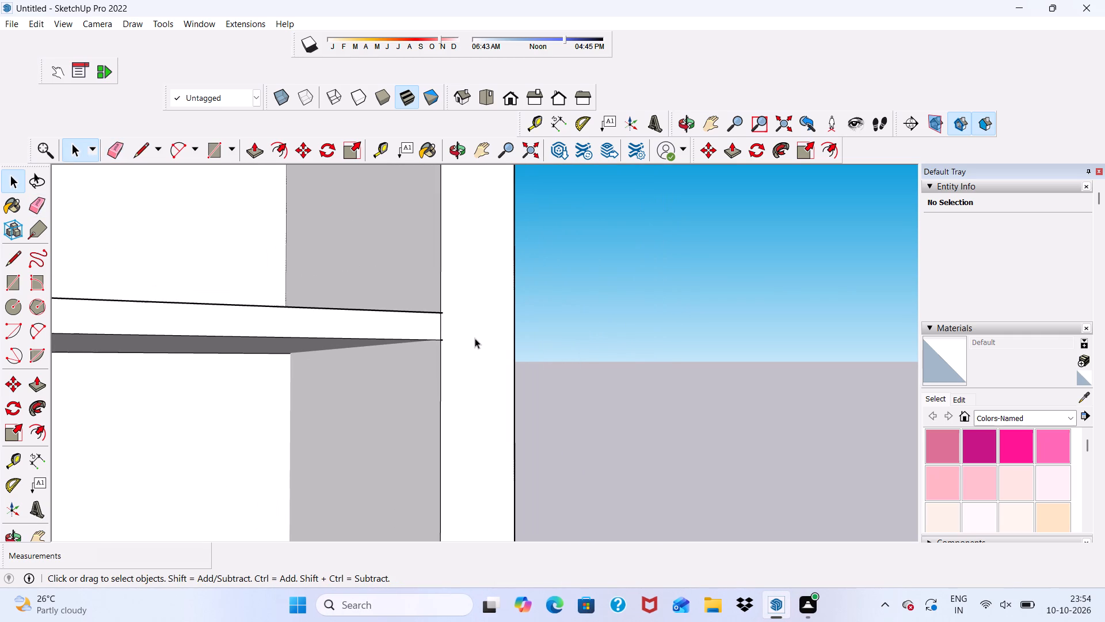
scroll(475, 338, down, 16)
scroll(478, 316, down, 6)
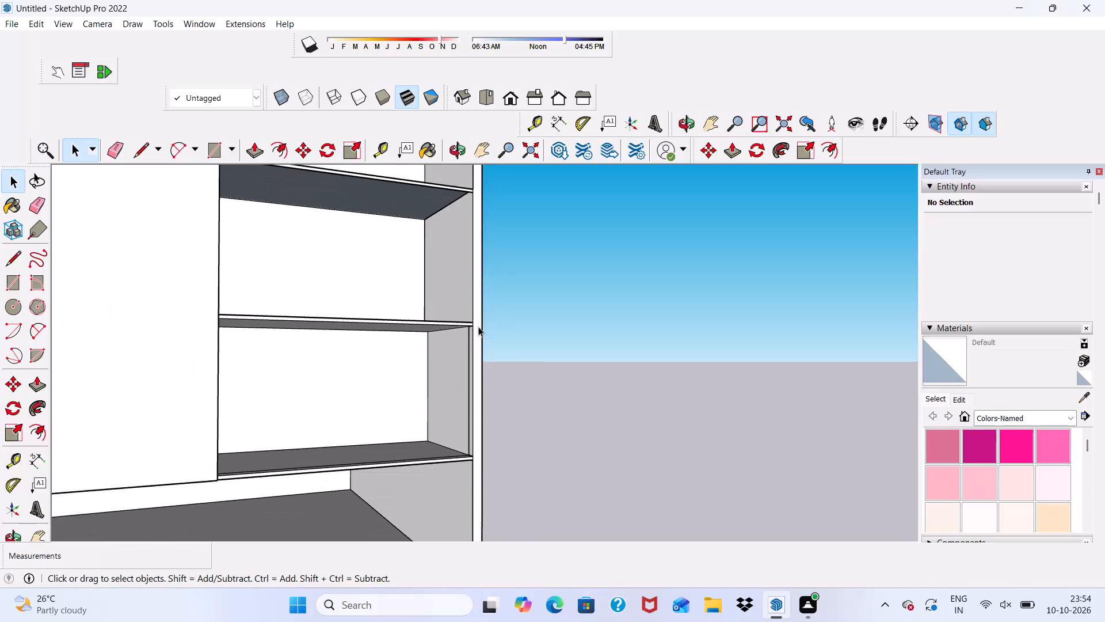
scroll(478, 334, down, 12)
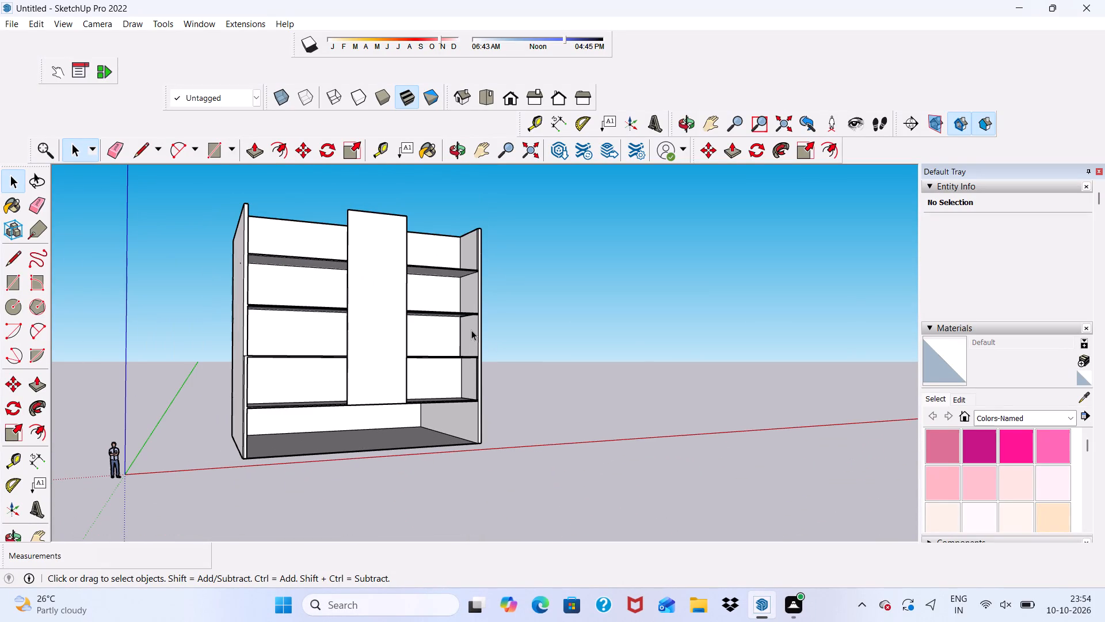
scroll(471, 330, up, 5)
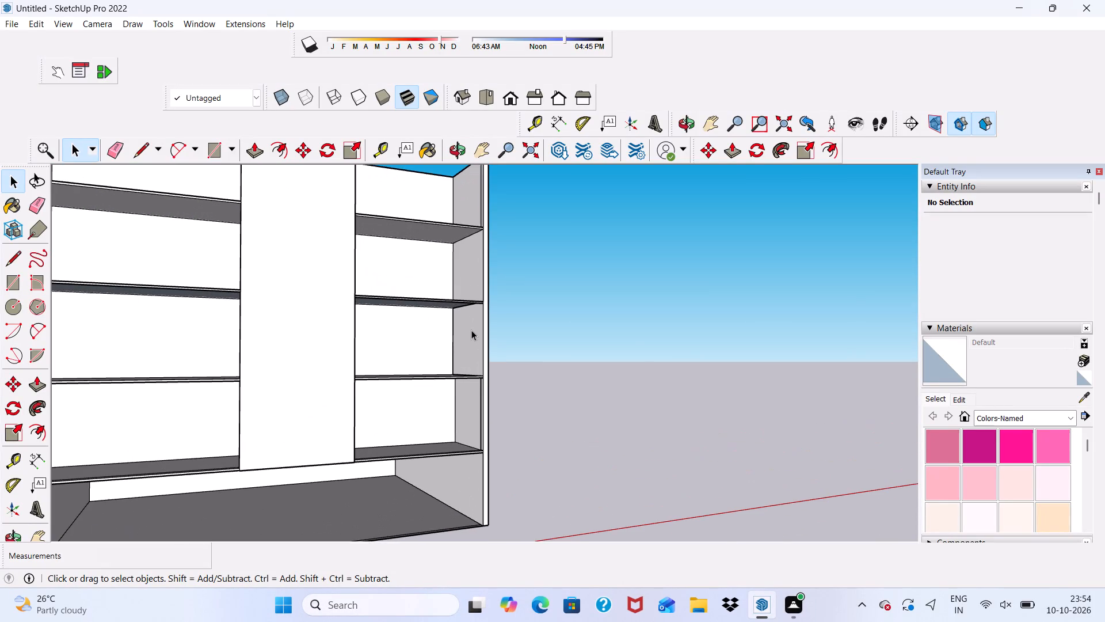
scroll(471, 330, up, 2)
scroll(471, 330, down, 5)
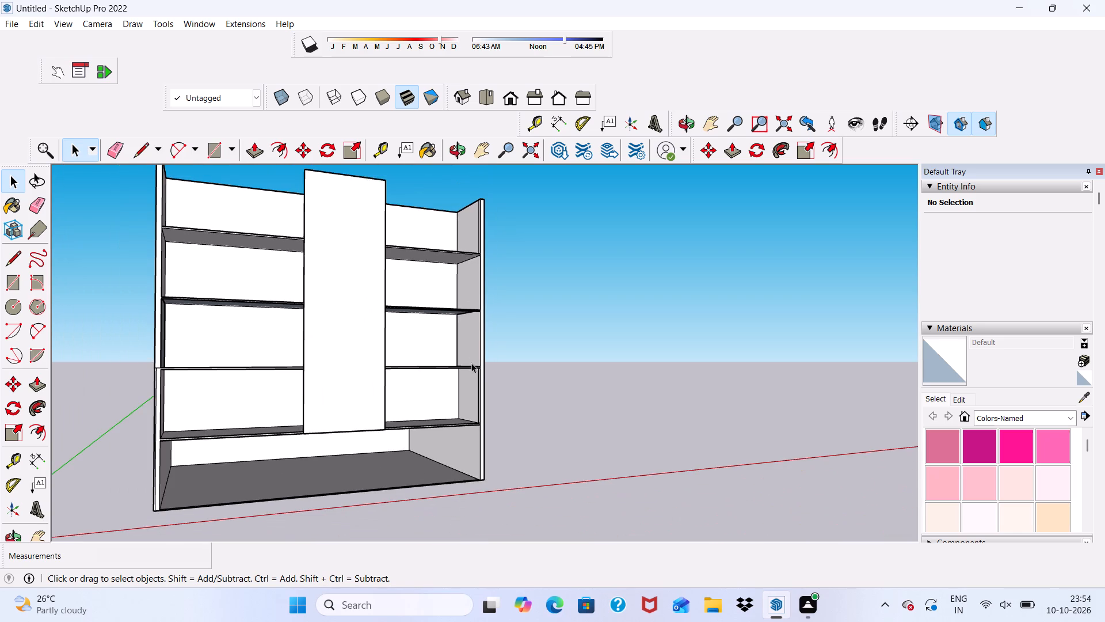
scroll(471, 373, down, 2)
scroll(384, 333, up, 2)
scroll(386, 340, down, 3)
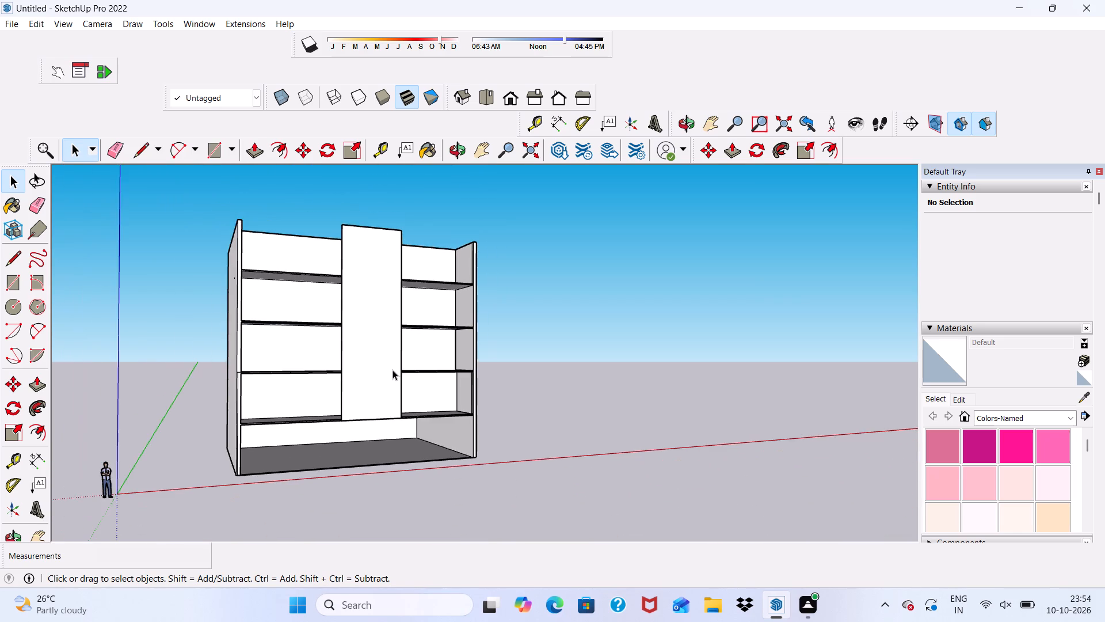
scroll(408, 411, up, 3)
Push/Pull the ceiling face of the third storey by about 2 5/8".
middle_drag(407, 408, 231, 320)
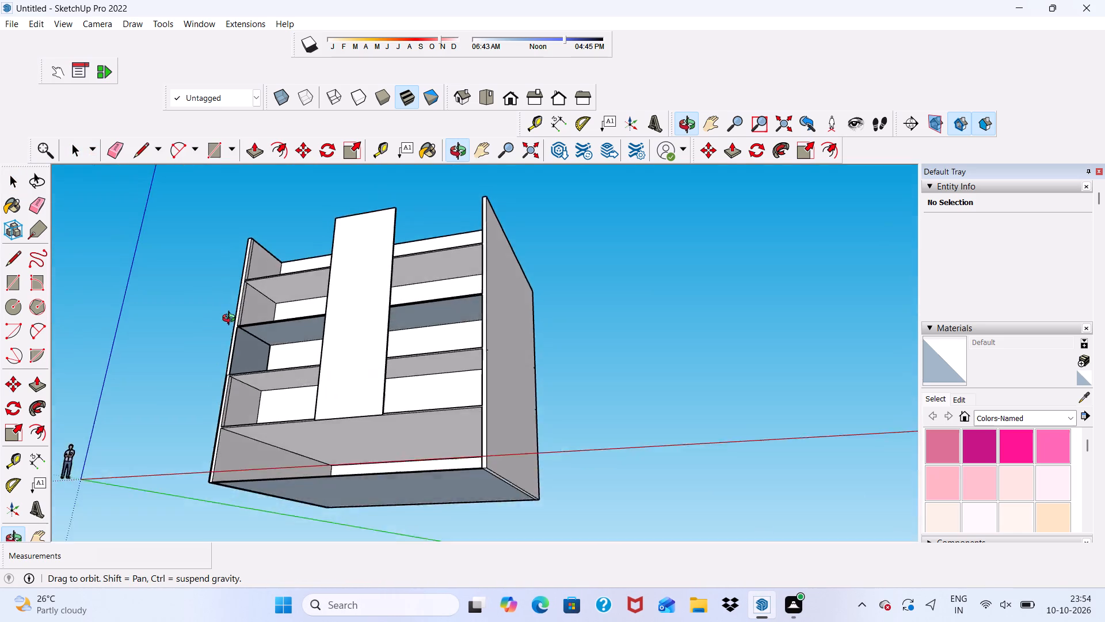
middle_drag(231, 320, 235, 300)
scroll(250, 292, up, 13)
click(289, 327)
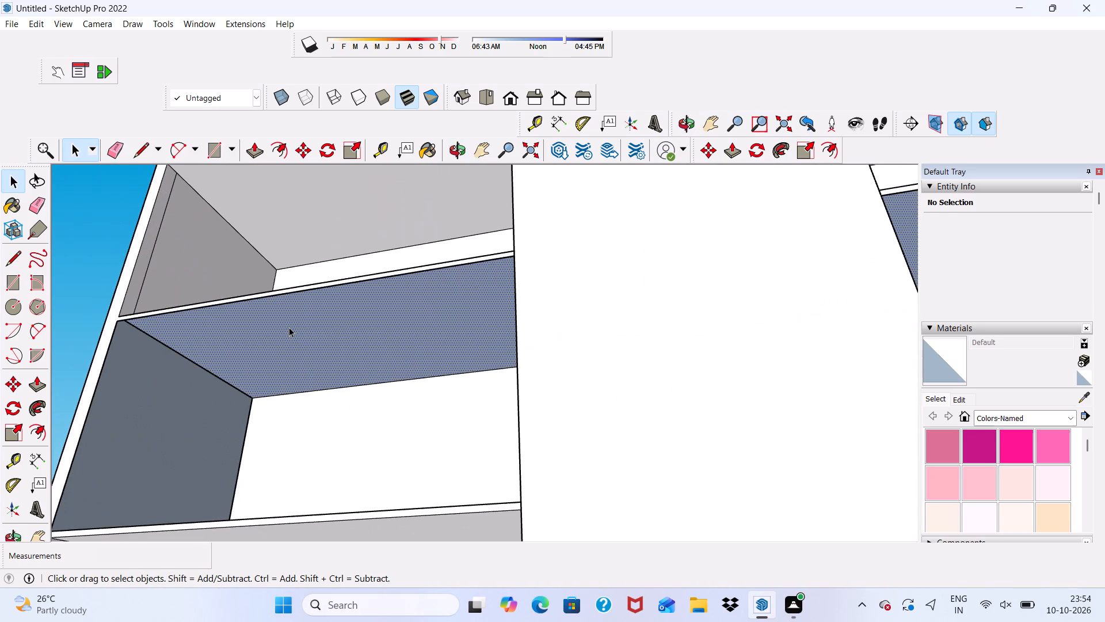
click(256, 149)
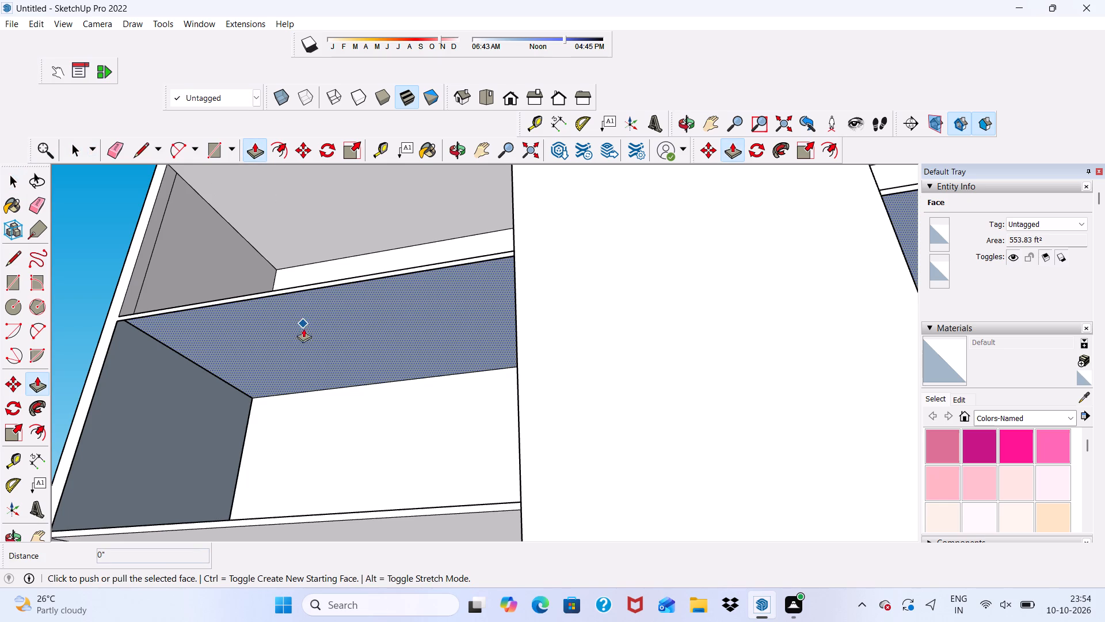
click(307, 337)
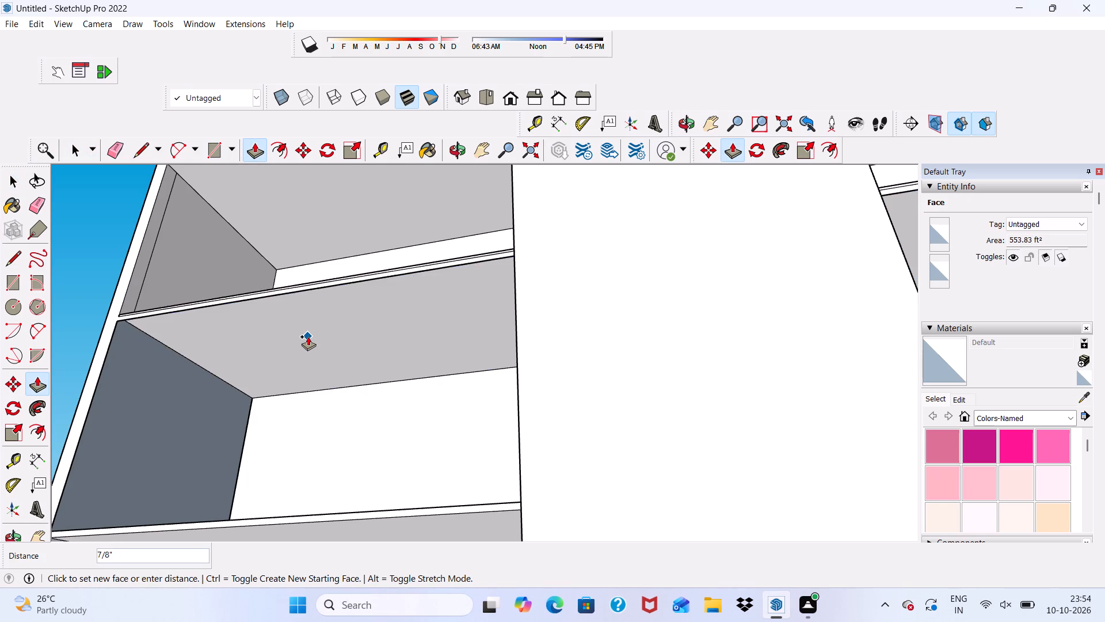
scroll(307, 337, up, 4)
scroll(306, 337, down, 1)
middle_drag(306, 337, 307, 386)
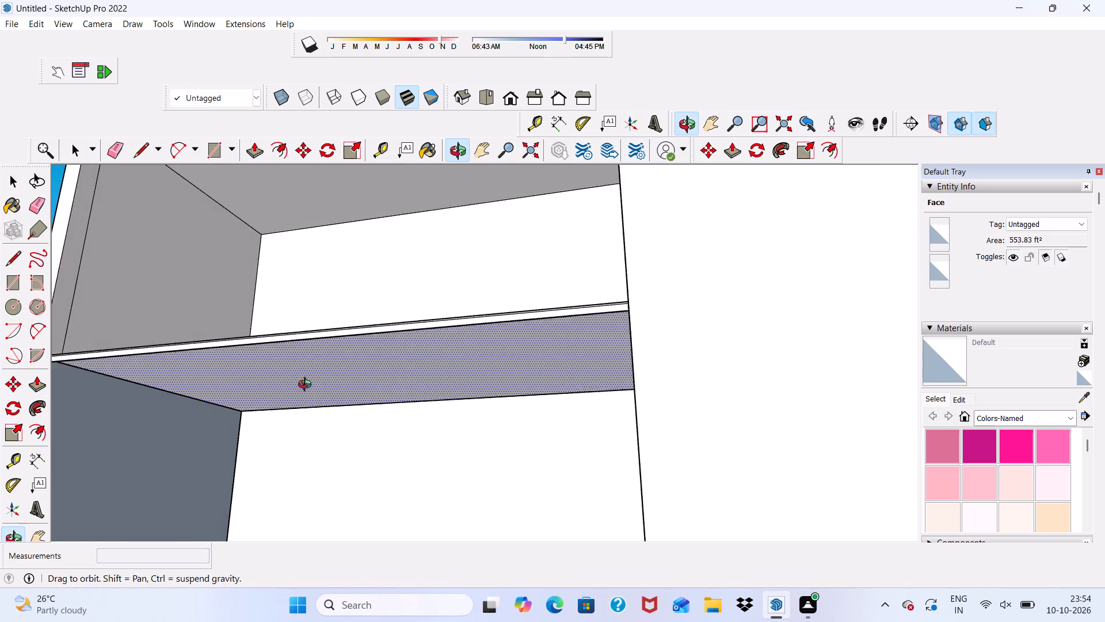
middle_drag(307, 386, 310, 396)
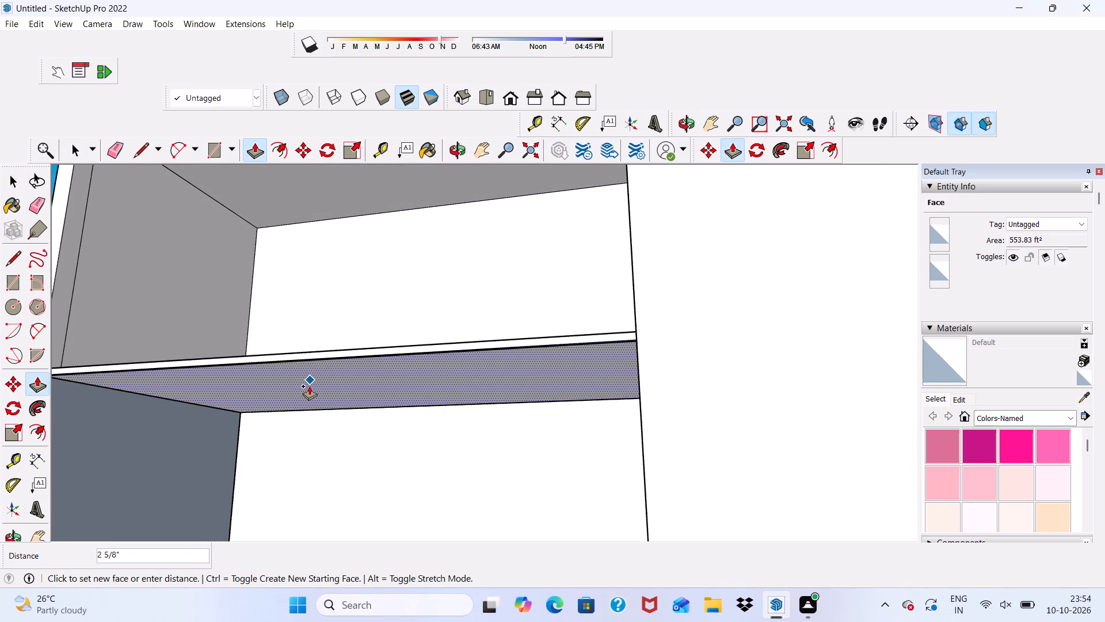
click(309, 386)
scroll(303, 366, down, 4)
scroll(398, 356, up, 8)
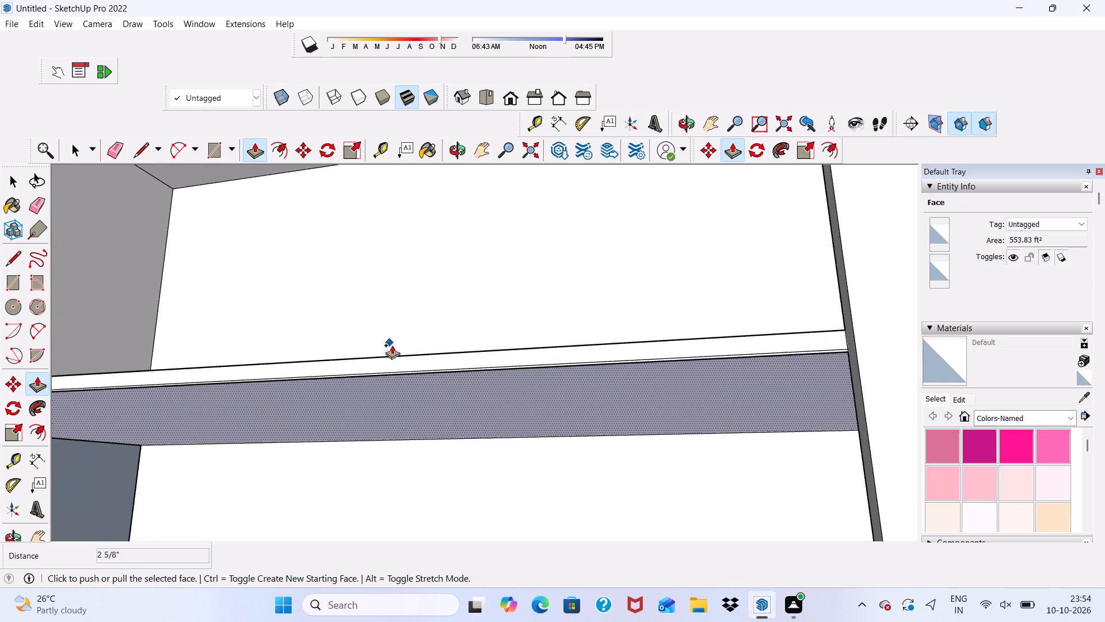
key(space)
Erase the extra line along the lower front edge of the slab above the third storey, keeping its underside face.
scroll(391, 350, up, 4)
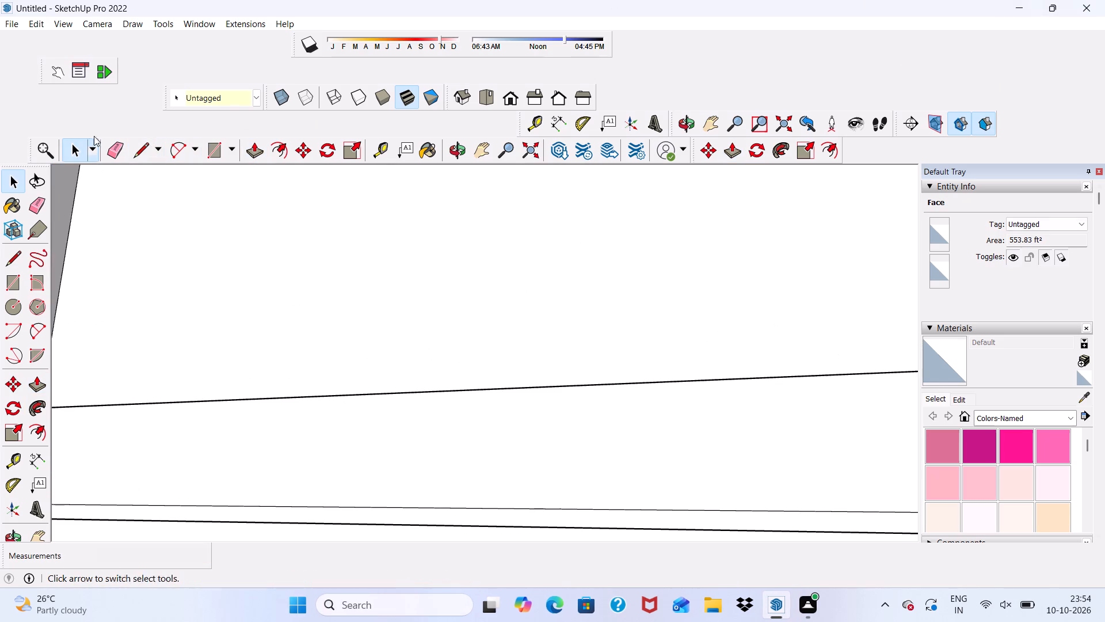
click(112, 143)
scroll(271, 289, down, 4)
scroll(372, 354, up, 4)
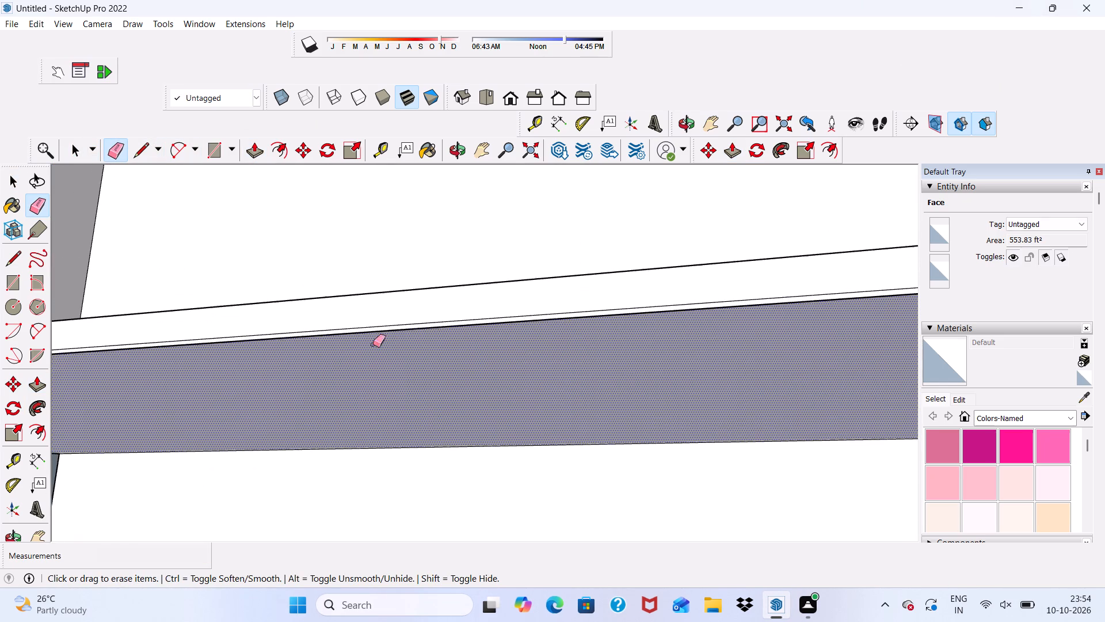
scroll(375, 320, up, 3)
click(358, 329)
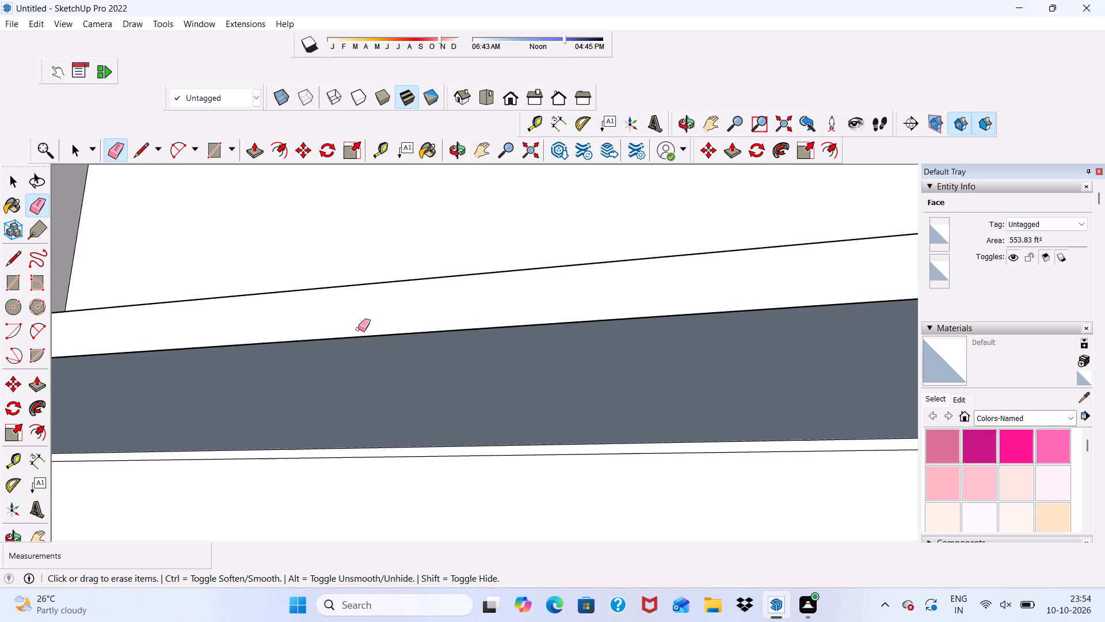
scroll(358, 329, down, 2)
key(ctrl+z)
scroll(408, 350, up, 5)
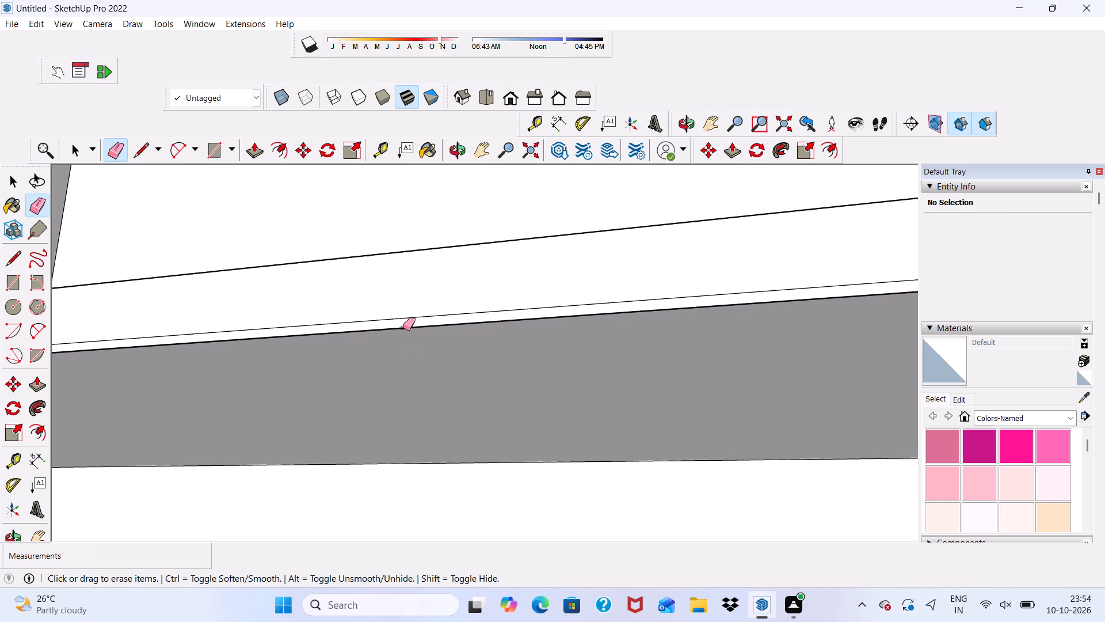
click(403, 328)
scroll(397, 336, down, 18)
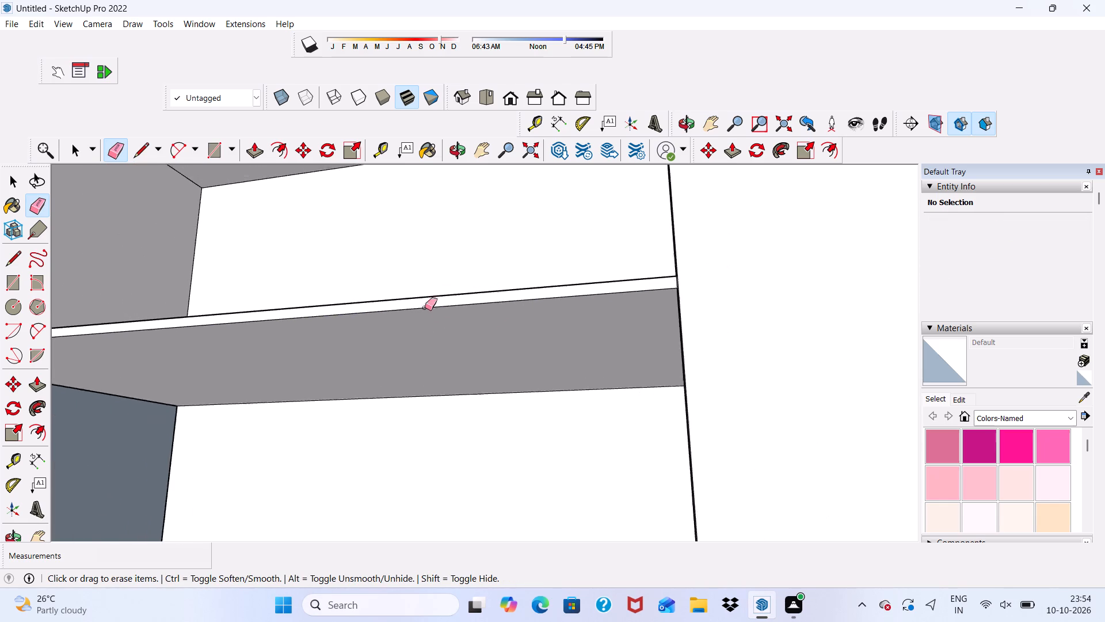
Undo the last erasure of the line along the lower front edge of the slab above the third storey.
scroll(425, 308, down, 14)
middle_drag(324, 352, 426, 371)
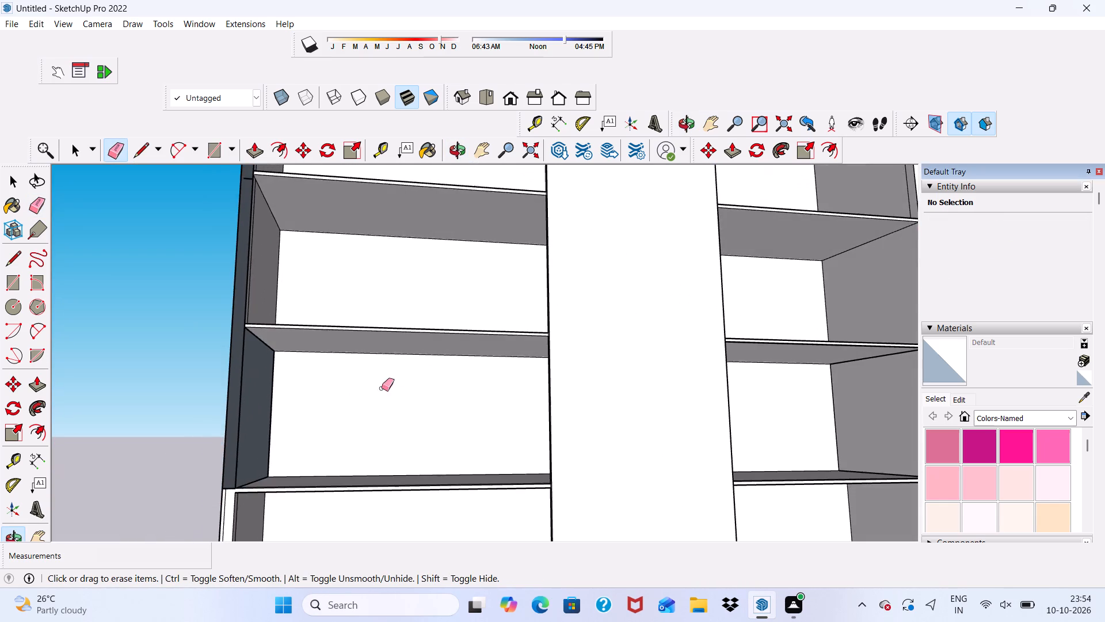
scroll(236, 373, up, 4)
scroll(231, 361, down, 4)
key(space)
scroll(261, 411, up, 1)
scroll(262, 409, down, 4)
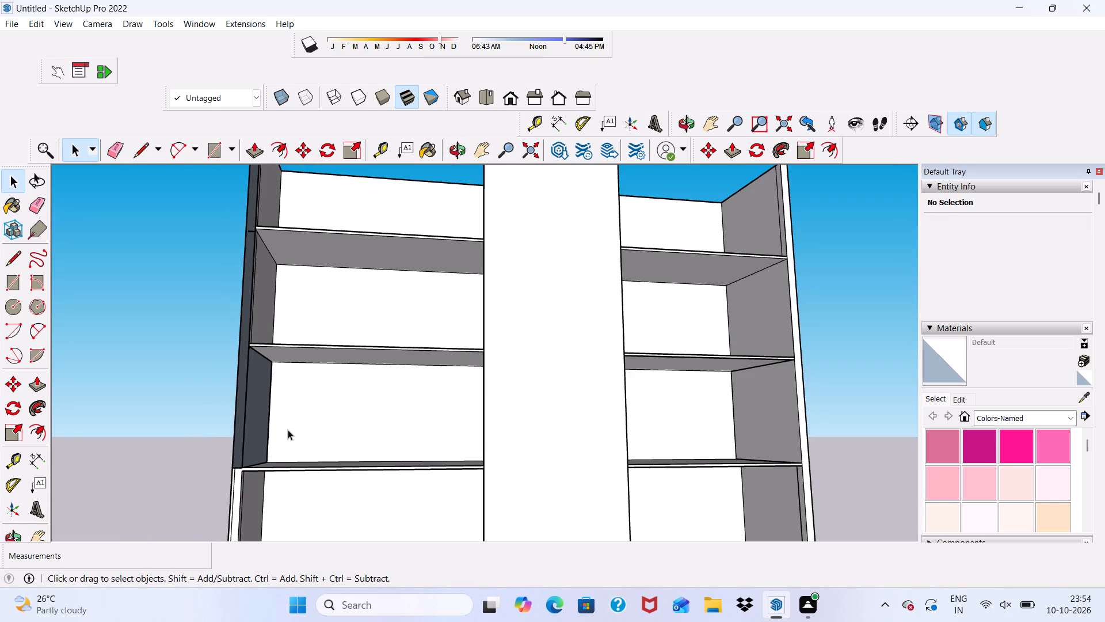
middle_drag(295, 433, 413, 461)
scroll(368, 445, up, 4)
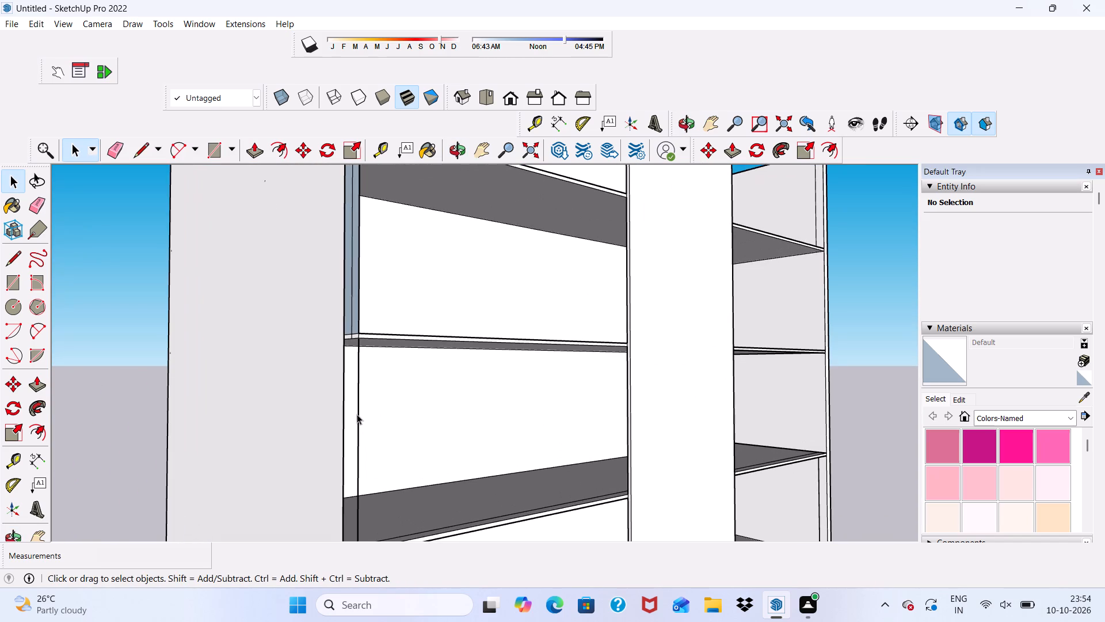
key(ctrl+z)
key(space)
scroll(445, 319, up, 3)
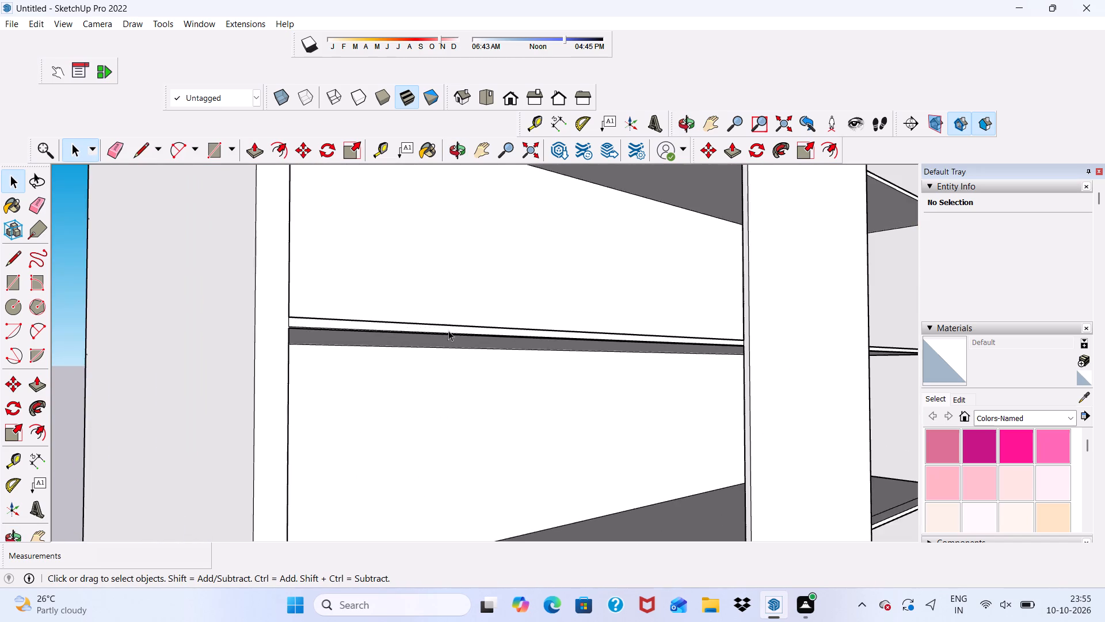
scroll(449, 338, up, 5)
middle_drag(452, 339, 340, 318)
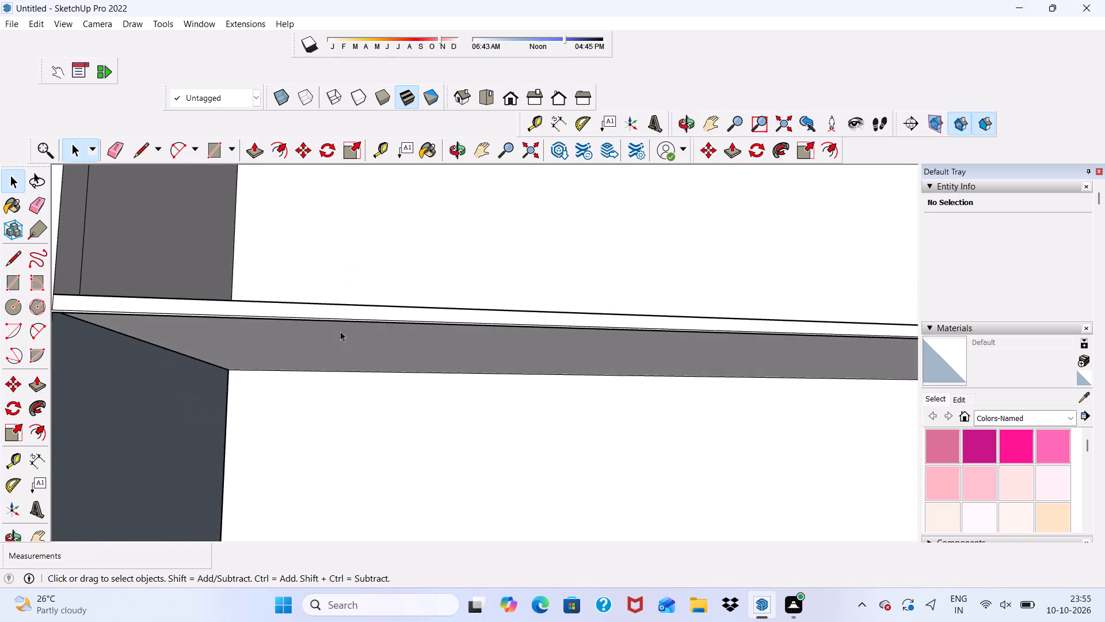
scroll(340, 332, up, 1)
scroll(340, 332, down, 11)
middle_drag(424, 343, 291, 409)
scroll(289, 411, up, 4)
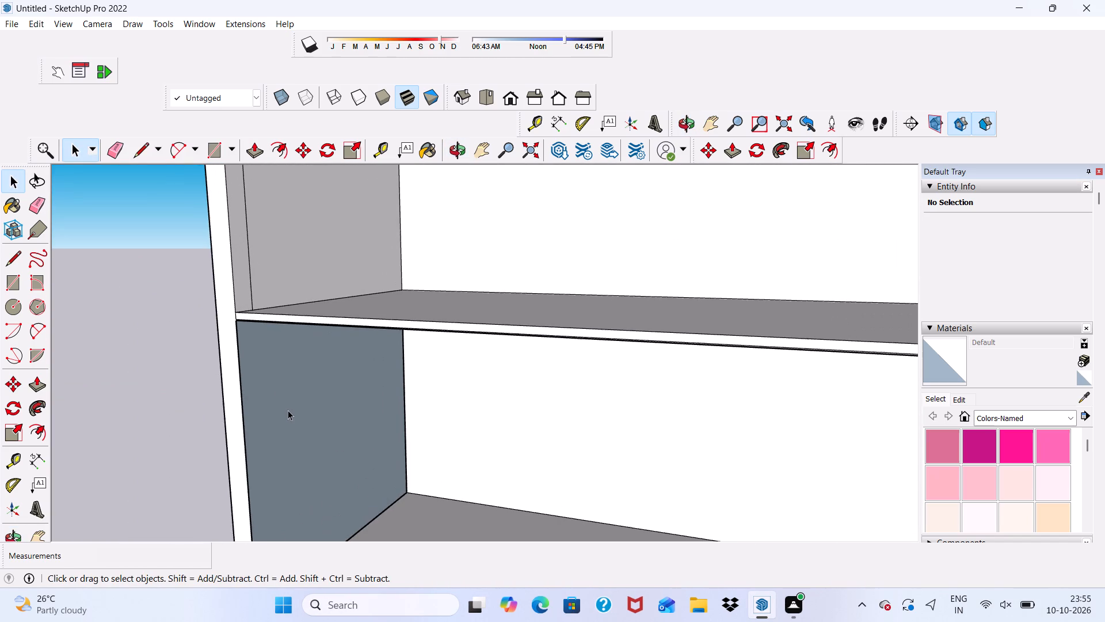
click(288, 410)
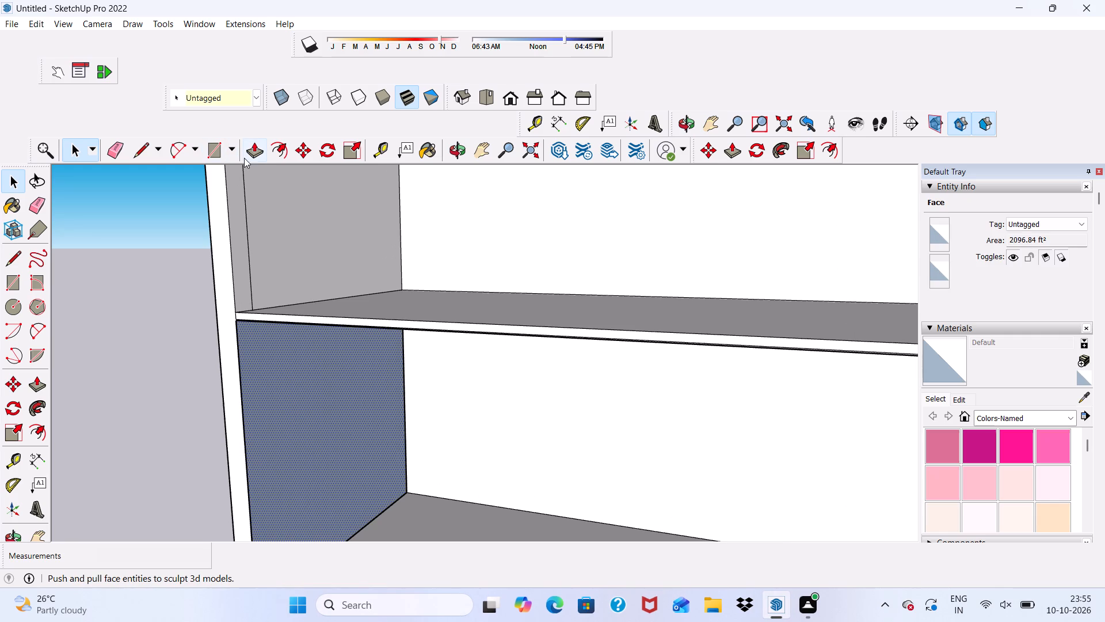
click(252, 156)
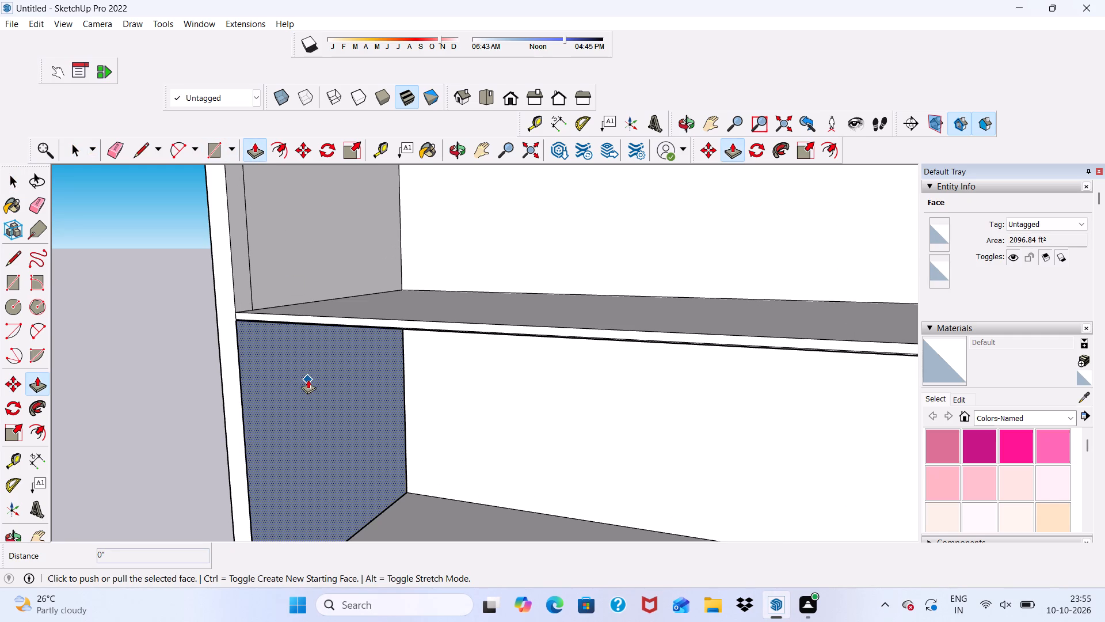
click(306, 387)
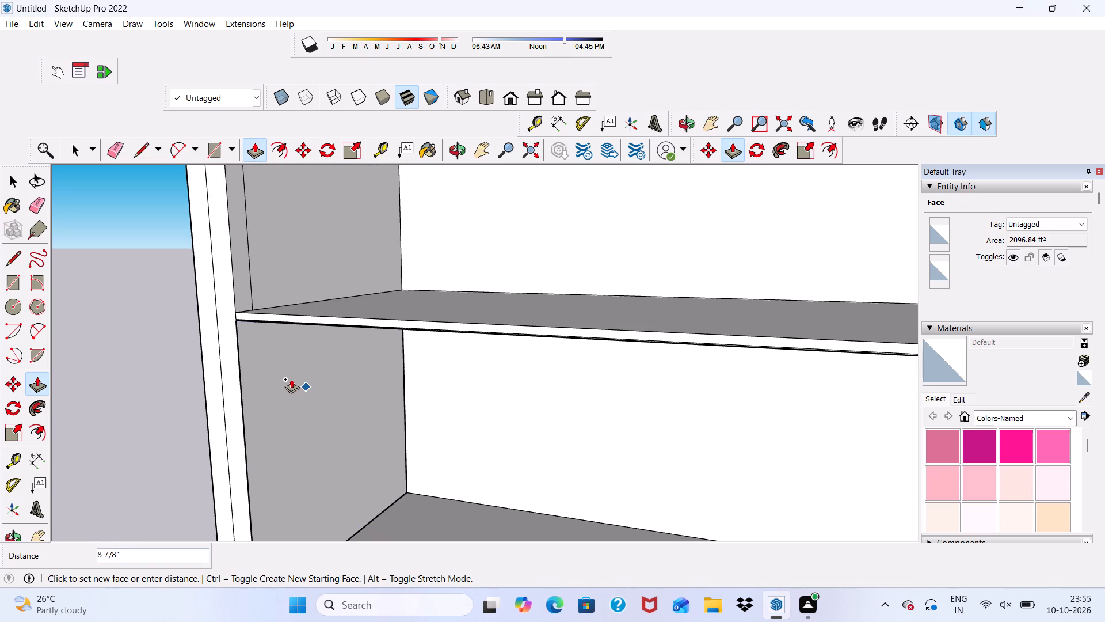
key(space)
Push/Pull the blue face of the left side wall in the third storey by about 1 7/16".
scroll(290, 385, down, 4)
middle_drag(292, 393, 294, 324)
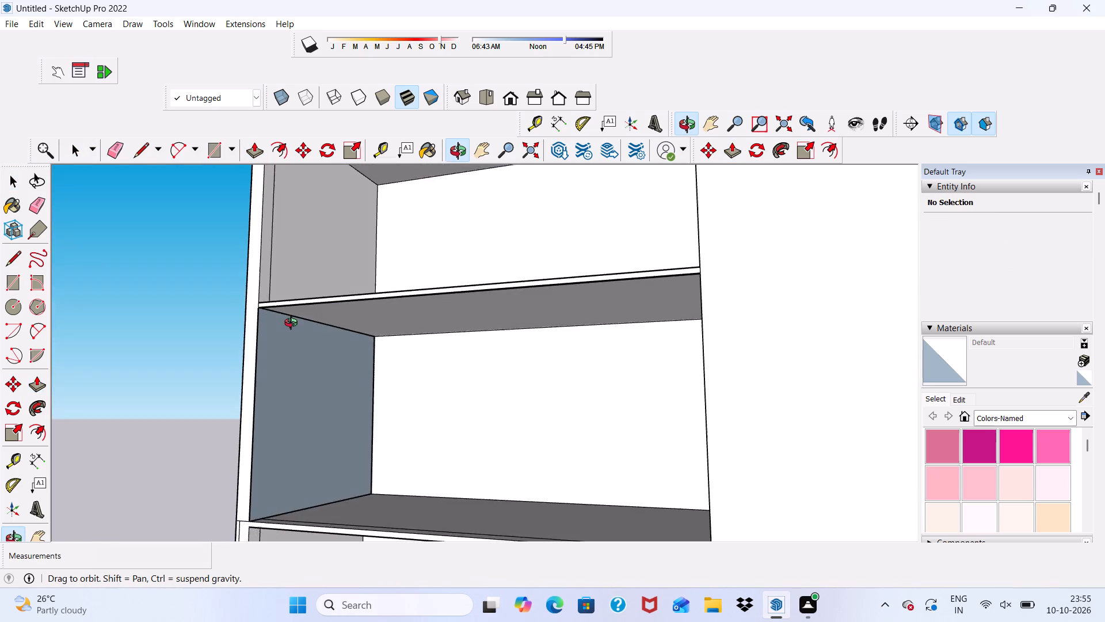
middle_drag(294, 324, 302, 309)
scroll(288, 407, up, 4)
click(287, 407)
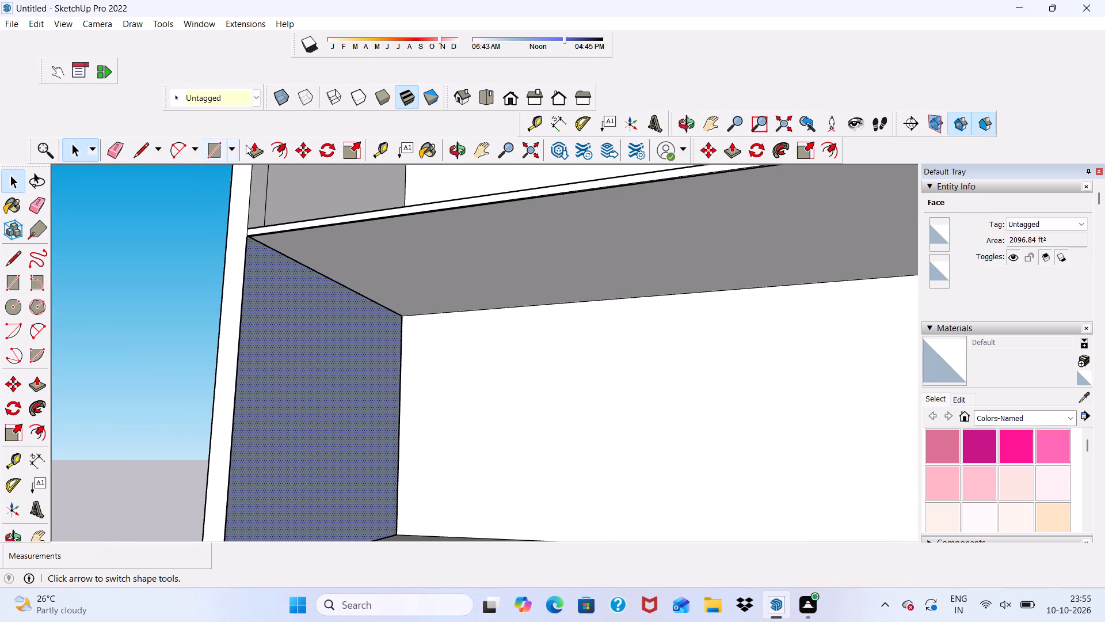
click(256, 142)
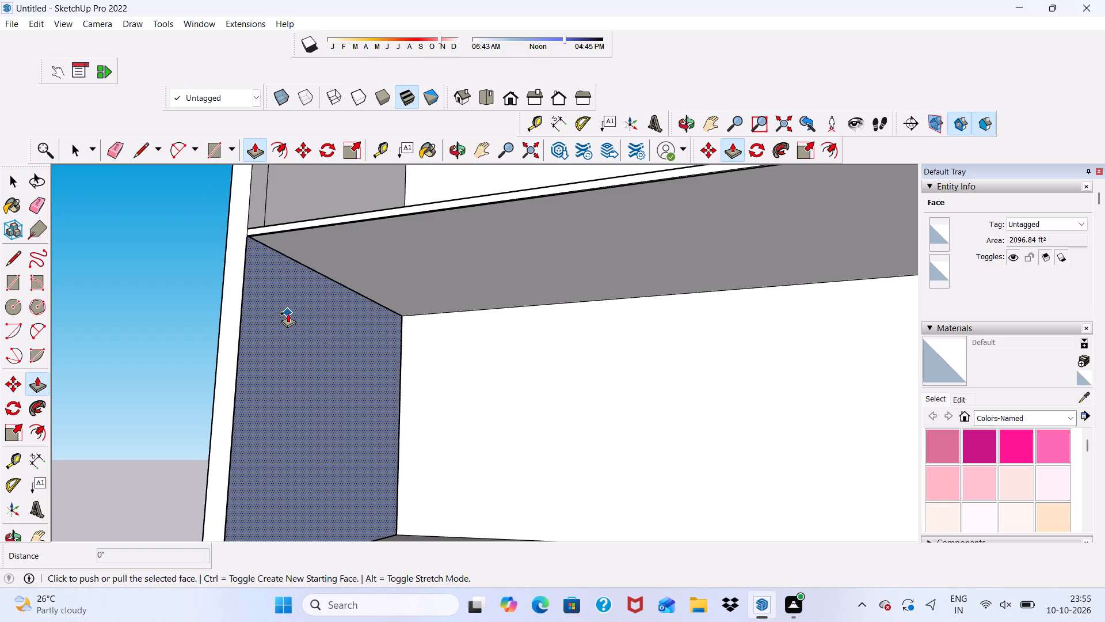
click(288, 313)
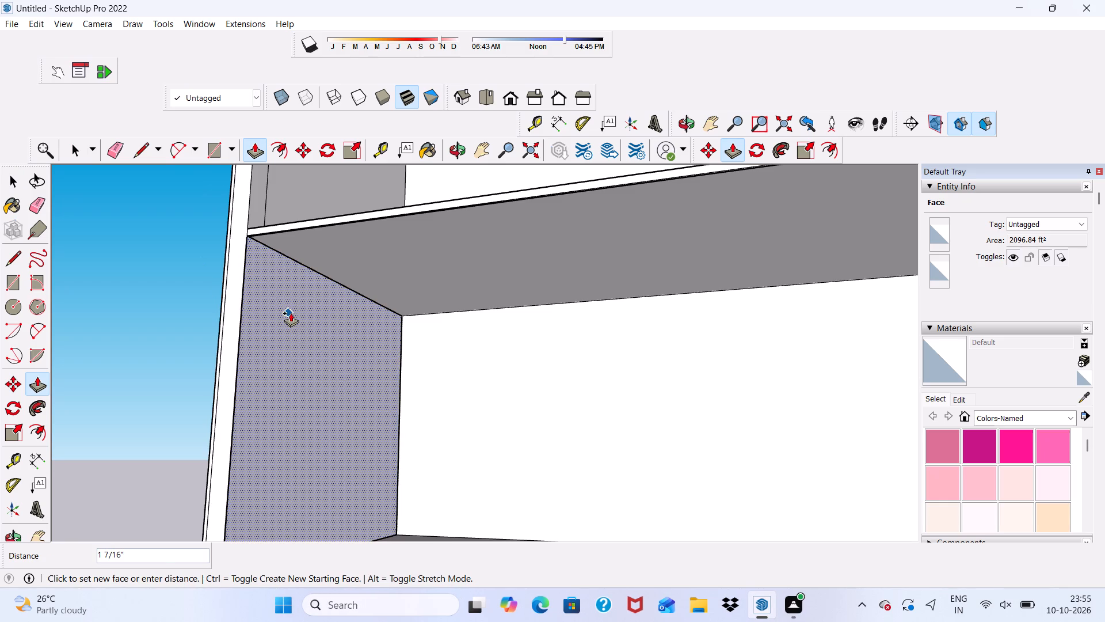
click(291, 313)
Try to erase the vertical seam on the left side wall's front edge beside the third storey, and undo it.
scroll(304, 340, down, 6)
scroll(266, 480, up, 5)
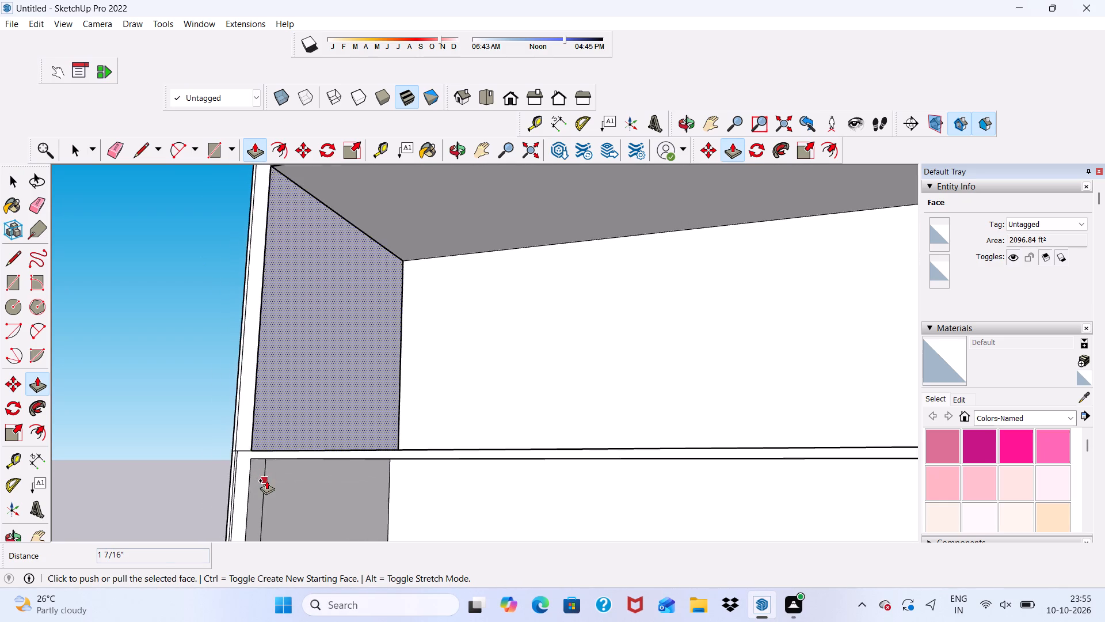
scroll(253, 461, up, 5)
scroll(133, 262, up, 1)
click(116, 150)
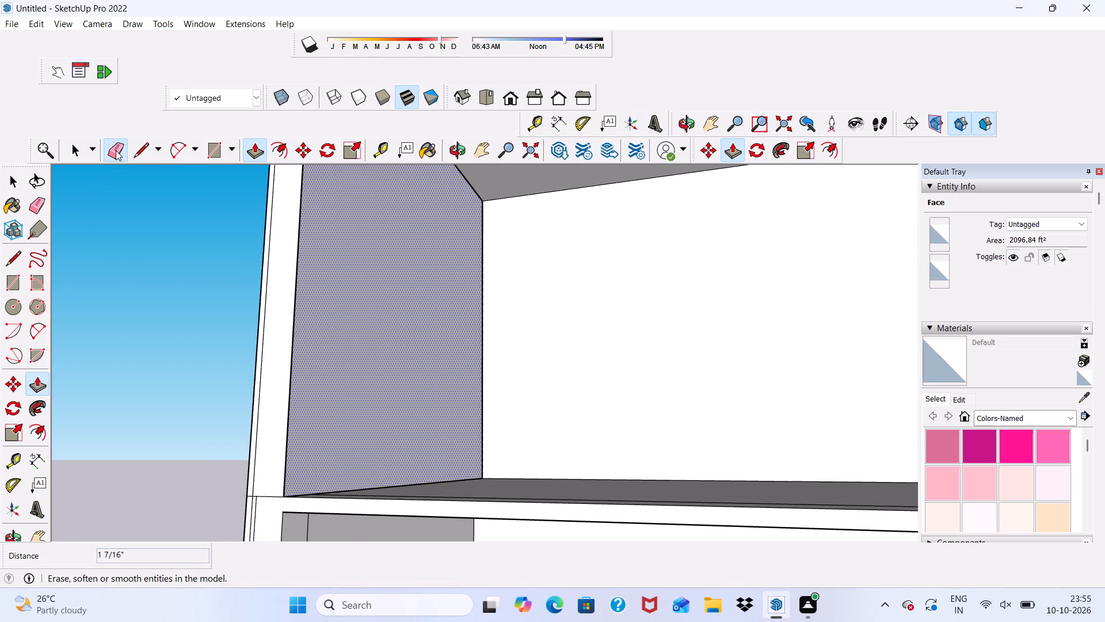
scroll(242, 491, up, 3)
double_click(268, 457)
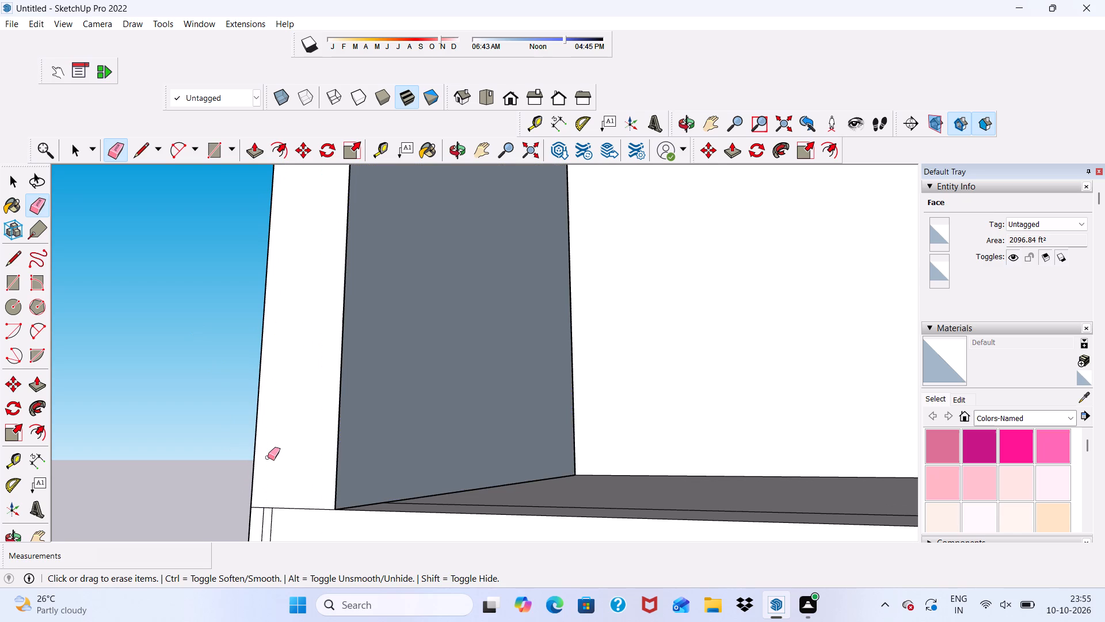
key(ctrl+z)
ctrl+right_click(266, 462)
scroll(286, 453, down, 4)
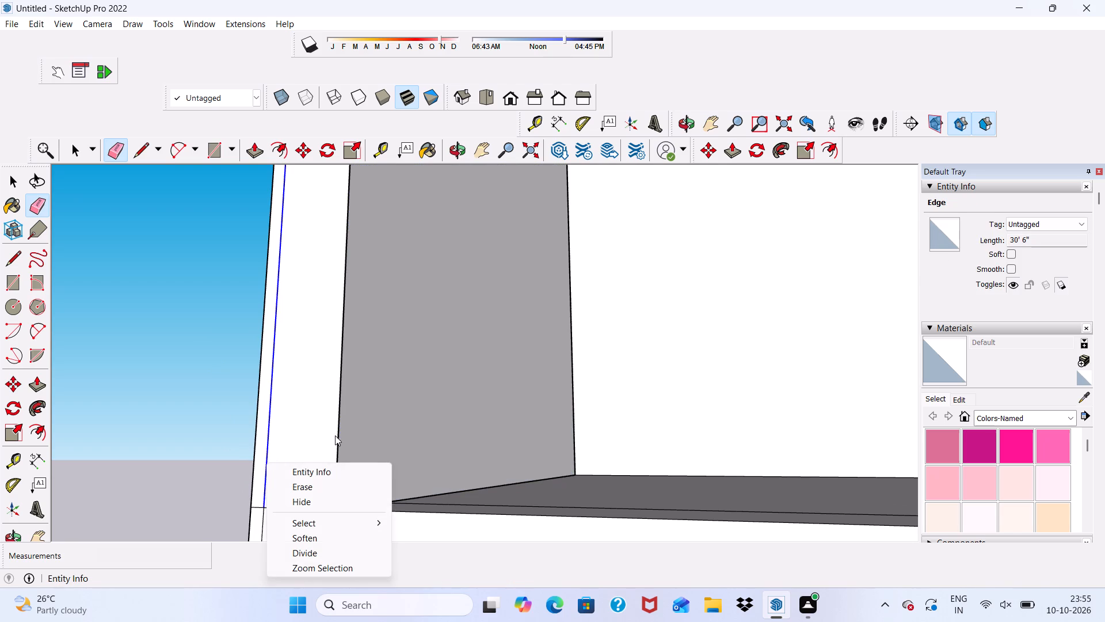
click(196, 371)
Erase the vertical seam lines on the left side wall's front edge, below and beside the third storey.
scroll(276, 411, down, 9)
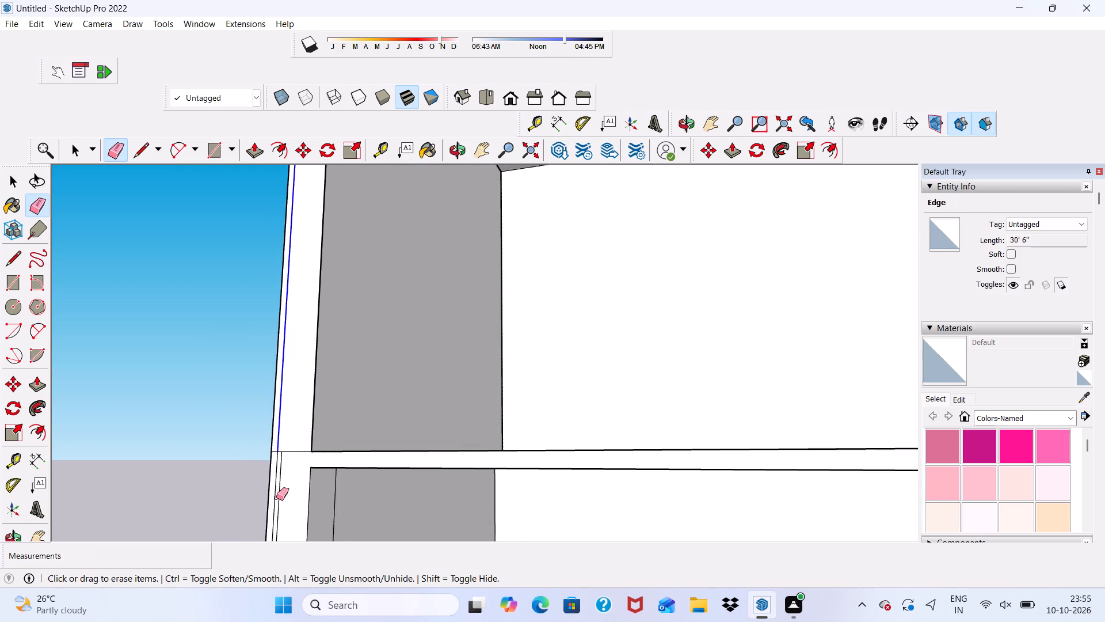
scroll(200, 548, up, 5)
scroll(336, 463, up, 2)
drag(329, 429, 318, 455)
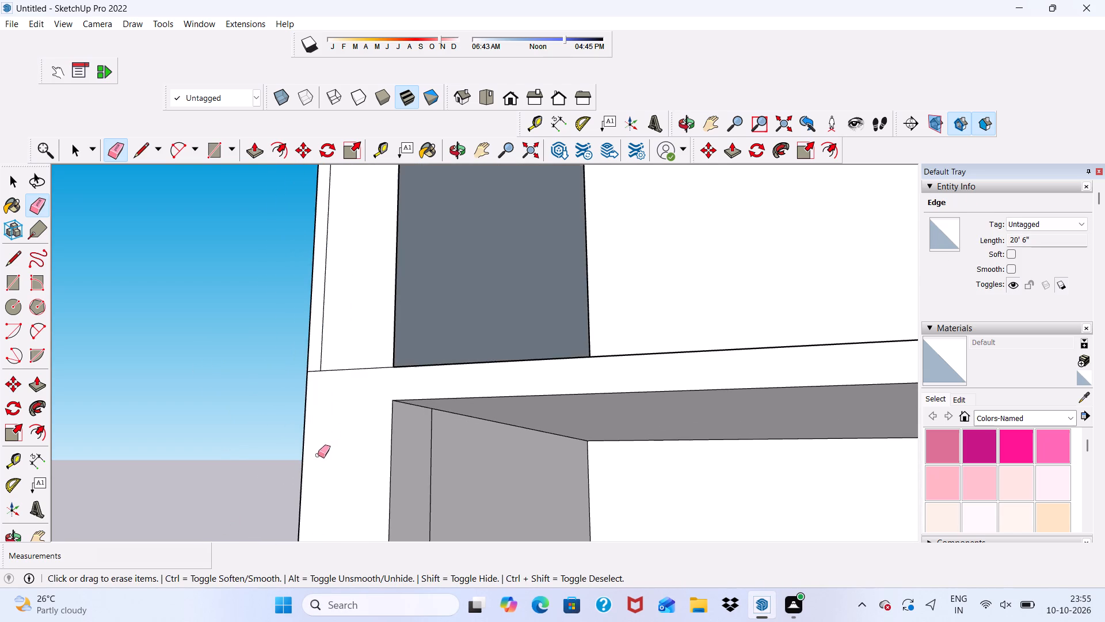
scroll(317, 452, down, 20)
scroll(317, 452, down, 2)
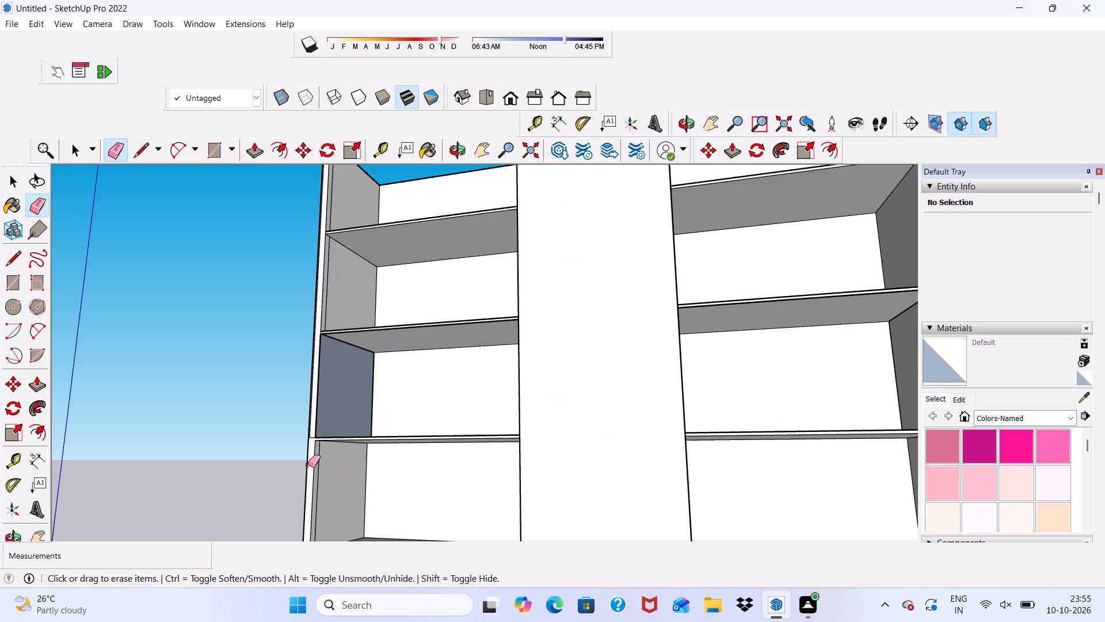
scroll(308, 465, up, 1)
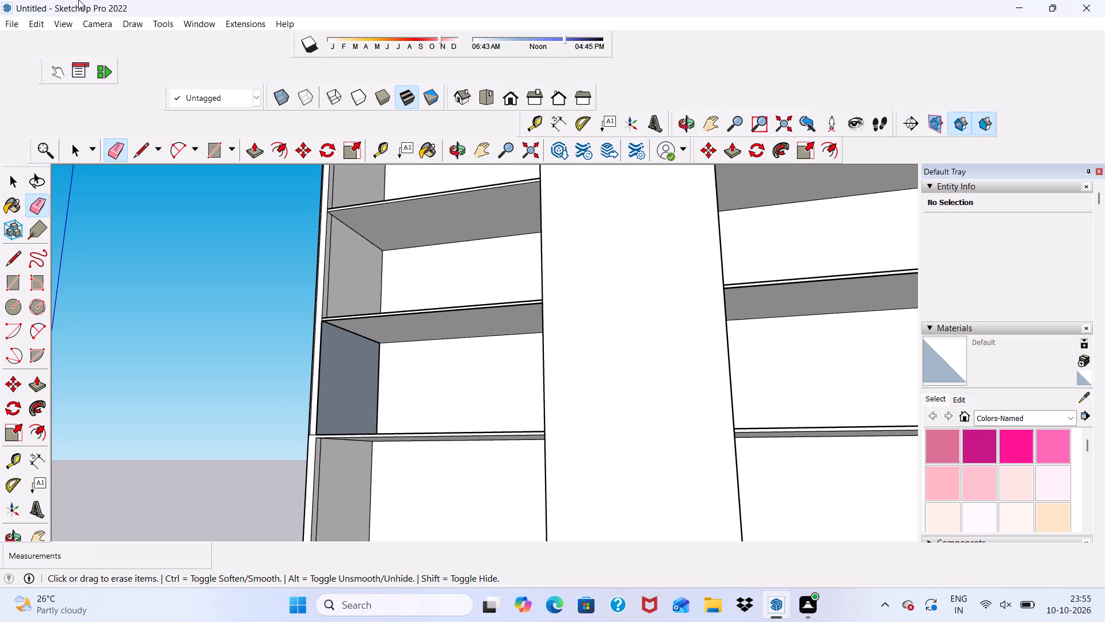
key(space)
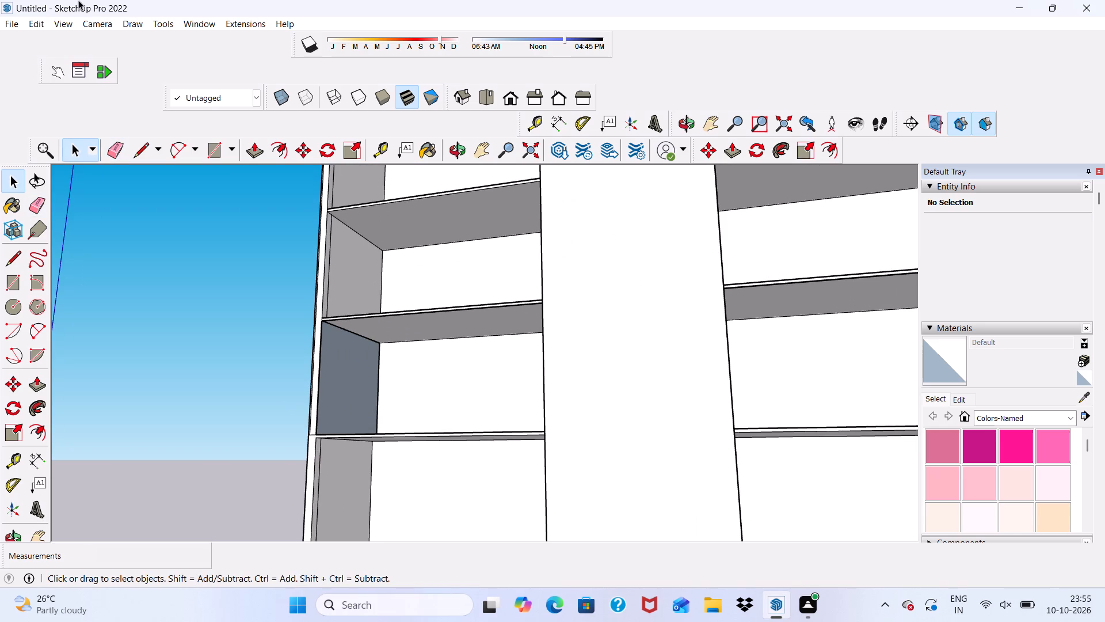
scroll(47, 75, down, 3)
scroll(306, 371, up, 10)
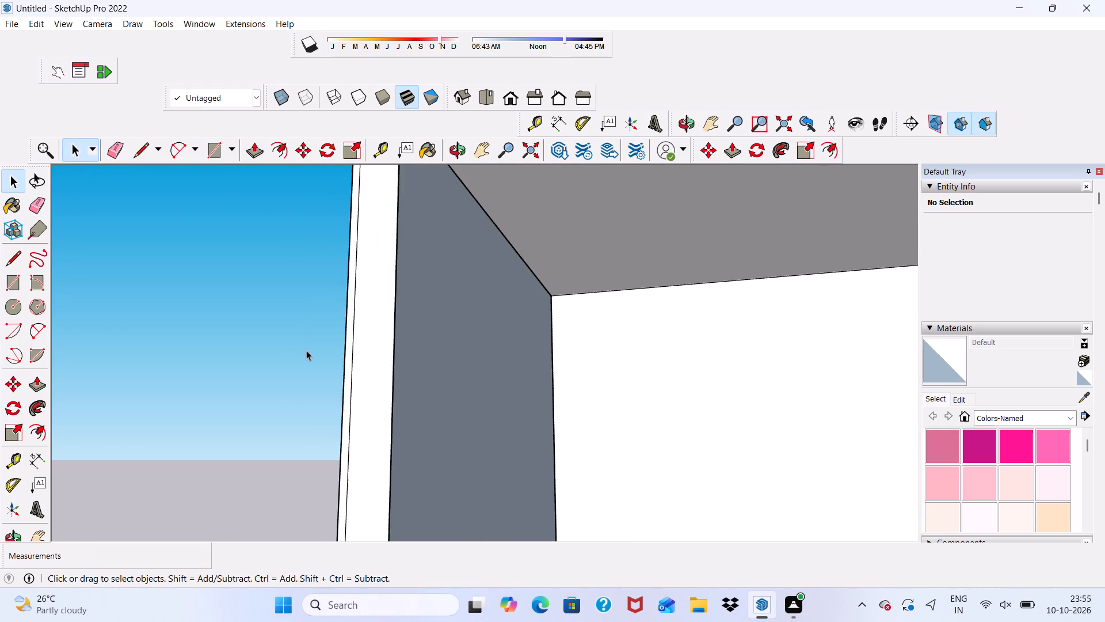
middle_drag(306, 350, 383, 357)
click(117, 147)
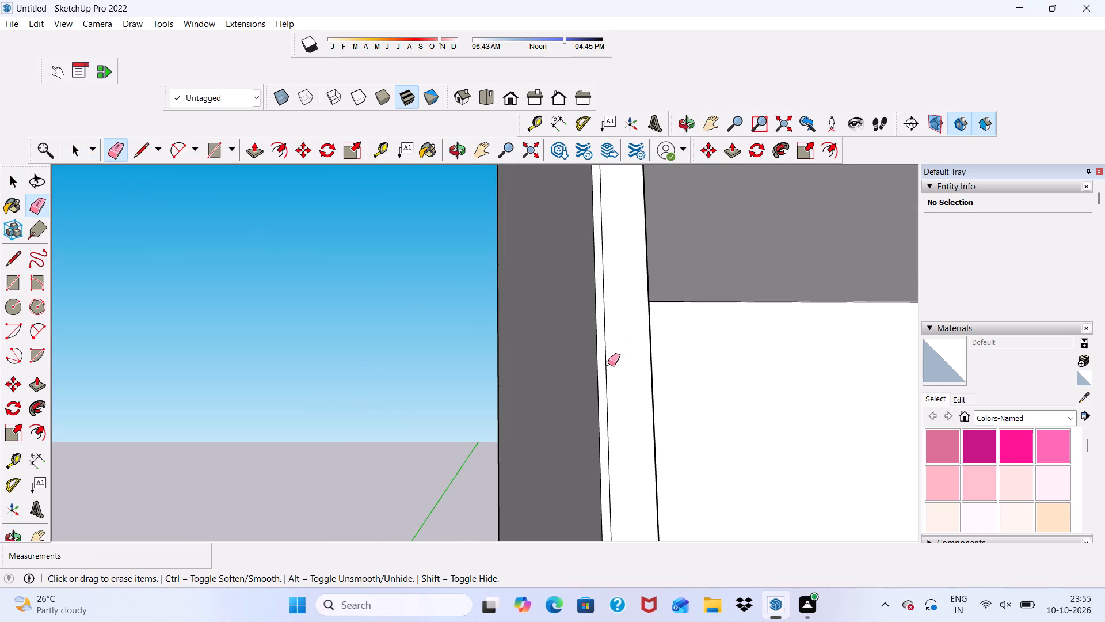
drag(608, 364, 600, 373)
Erase the short horizontal seam across the left side wall's front edge at the third storey's floor slab.
scroll(506, 328, down, 17)
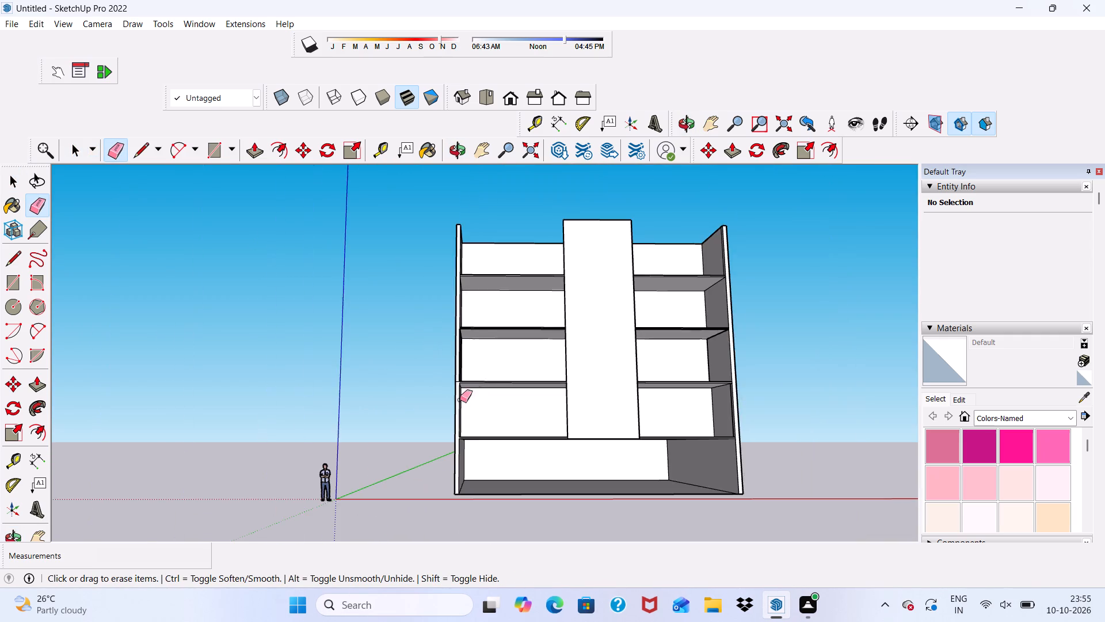
scroll(463, 468, up, 6)
key(space)
scroll(454, 372, down, 2)
scroll(457, 327, up, 4)
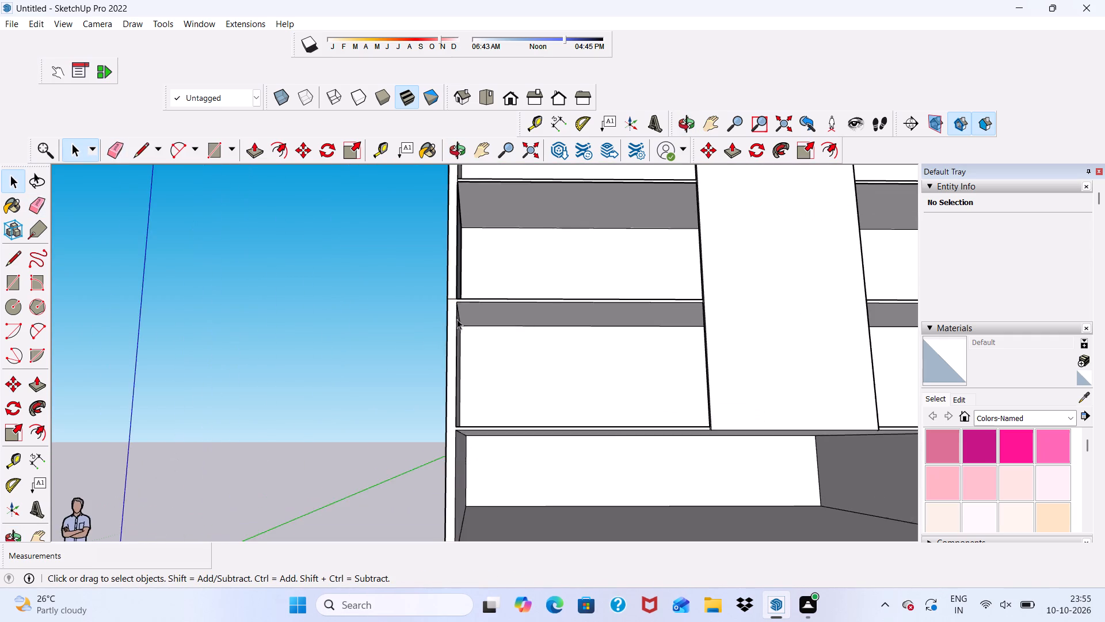
scroll(453, 283, up, 10)
middle_drag(457, 275, 464, 193)
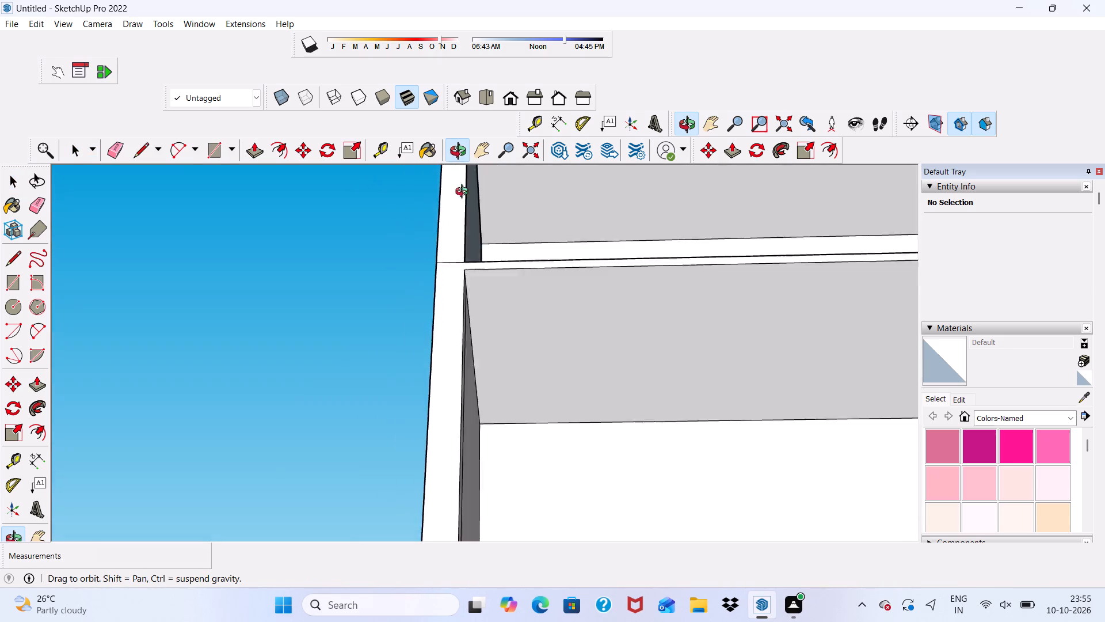
middle_drag(464, 193, 508, 287)
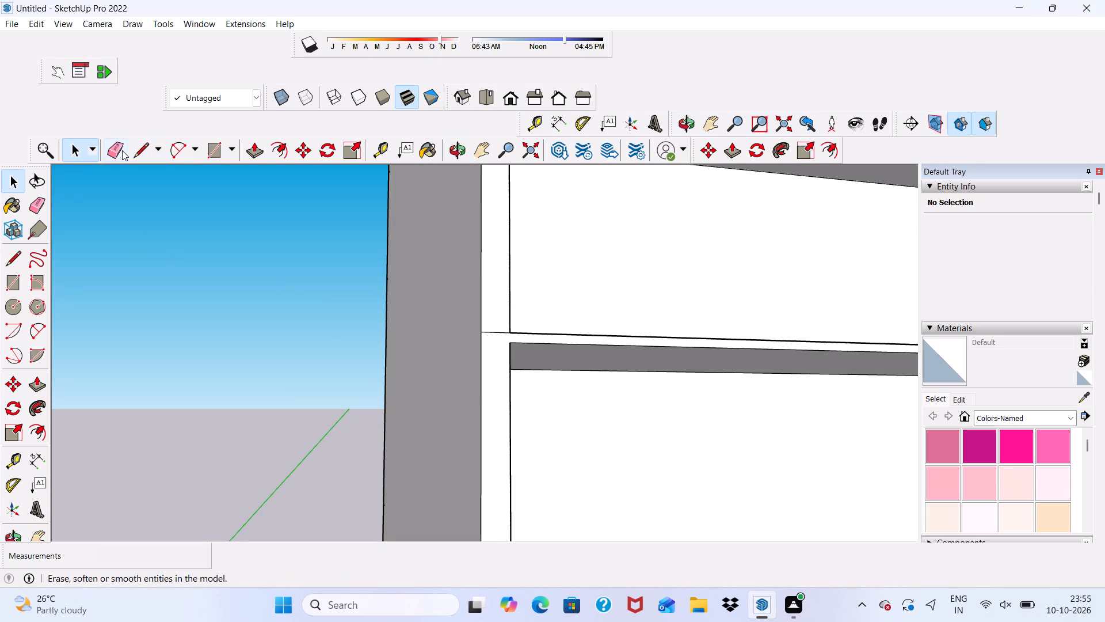
click(119, 150)
scroll(453, 352, up, 2)
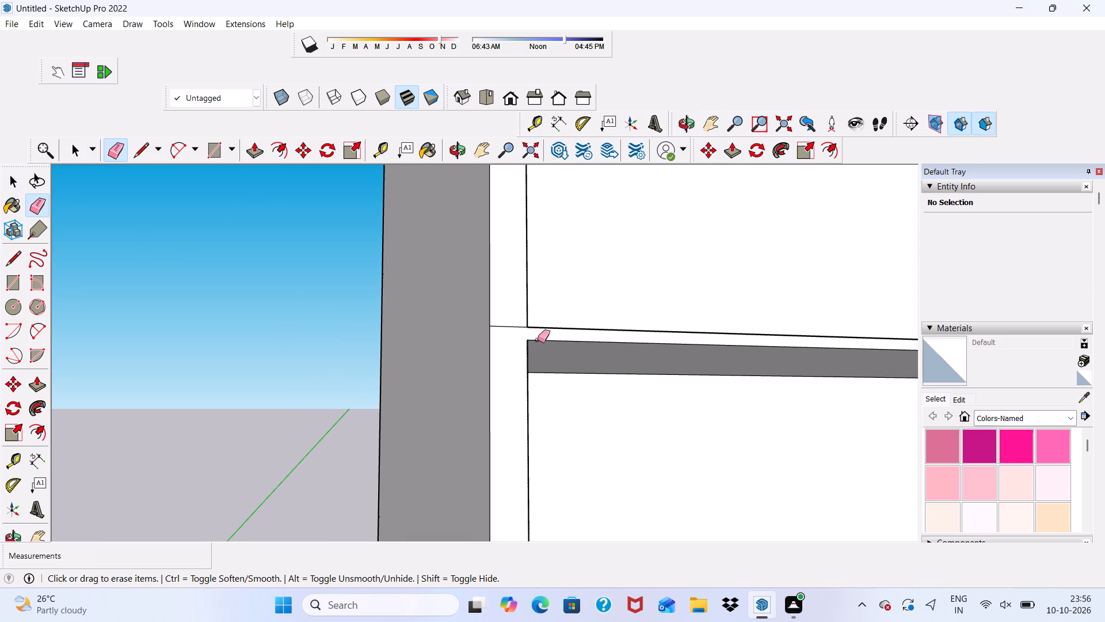
drag(511, 315, 507, 345)
Erase the vertical seam near the front of the right side wall's inner face in the second storey.
scroll(406, 323, down, 11)
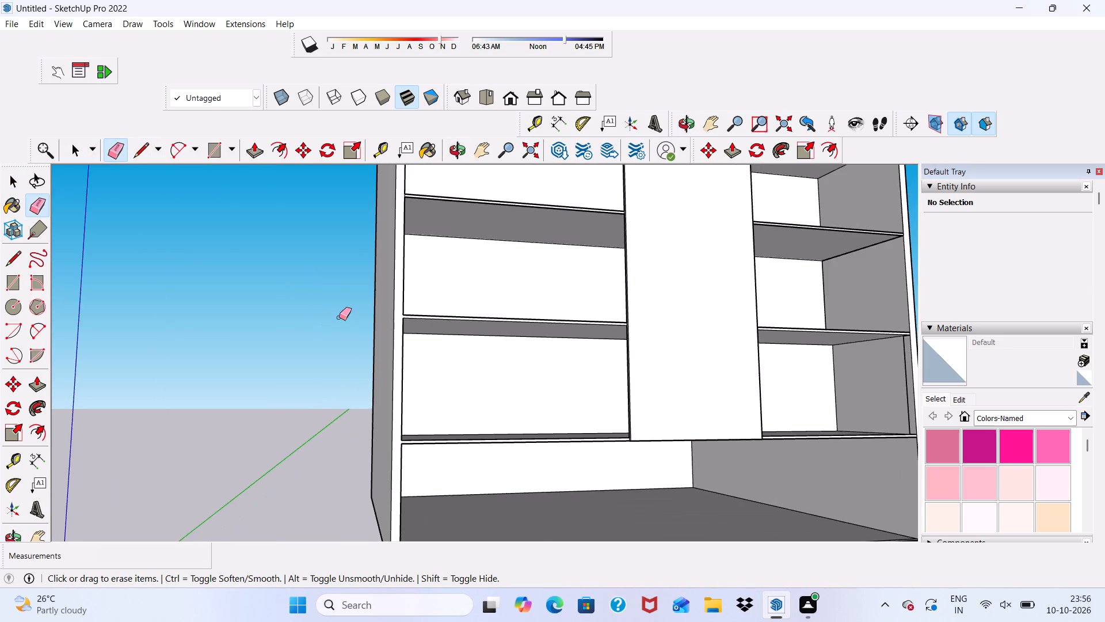
scroll(339, 317, down, 4)
scroll(632, 343, up, 14)
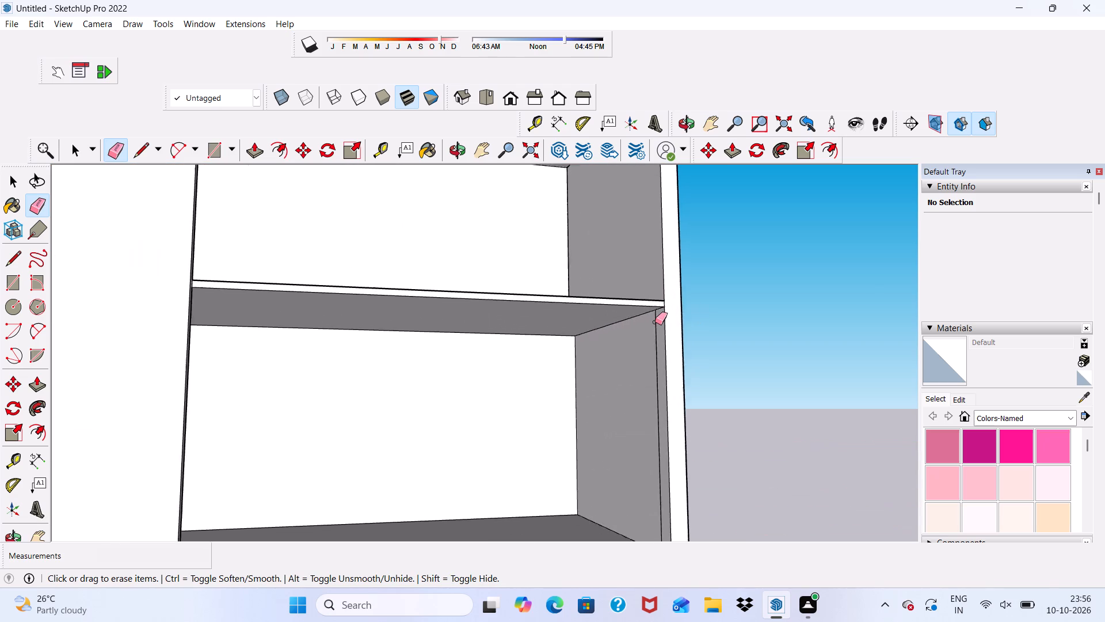
scroll(655, 322, up, 1)
click(658, 339)
drag(658, 339, 656, 355)
double_click(656, 355)
scroll(655, 355, down, 5)
key(space)
Erase the vertical seam near the front of the right side wall's inner face in the top storey.
scroll(660, 314, down, 18)
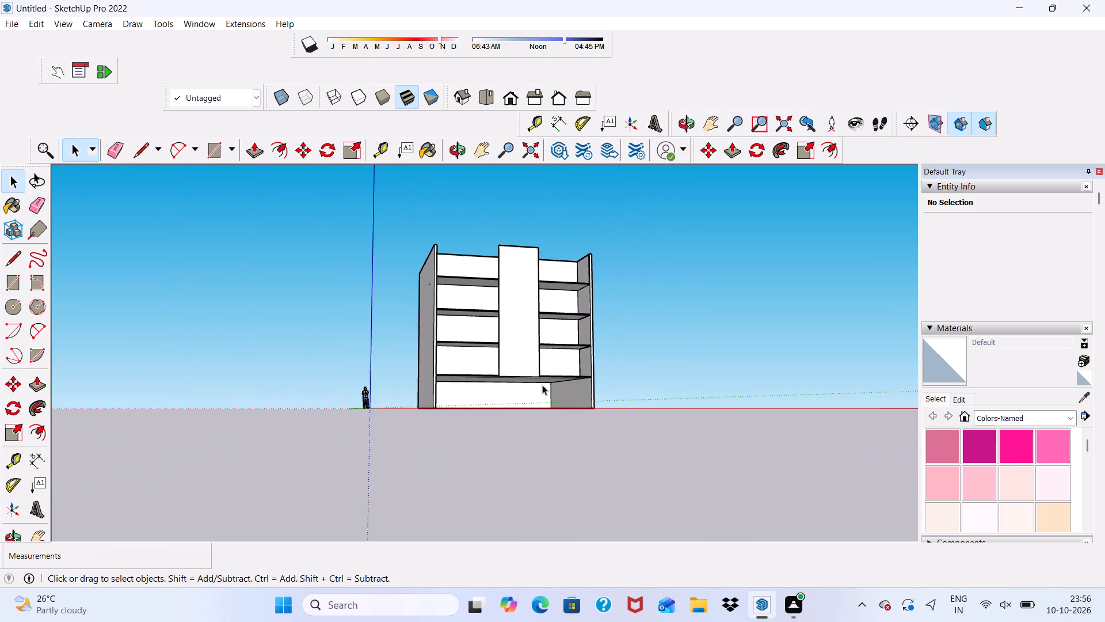
scroll(573, 248, up, 10)
scroll(605, 275, up, 11)
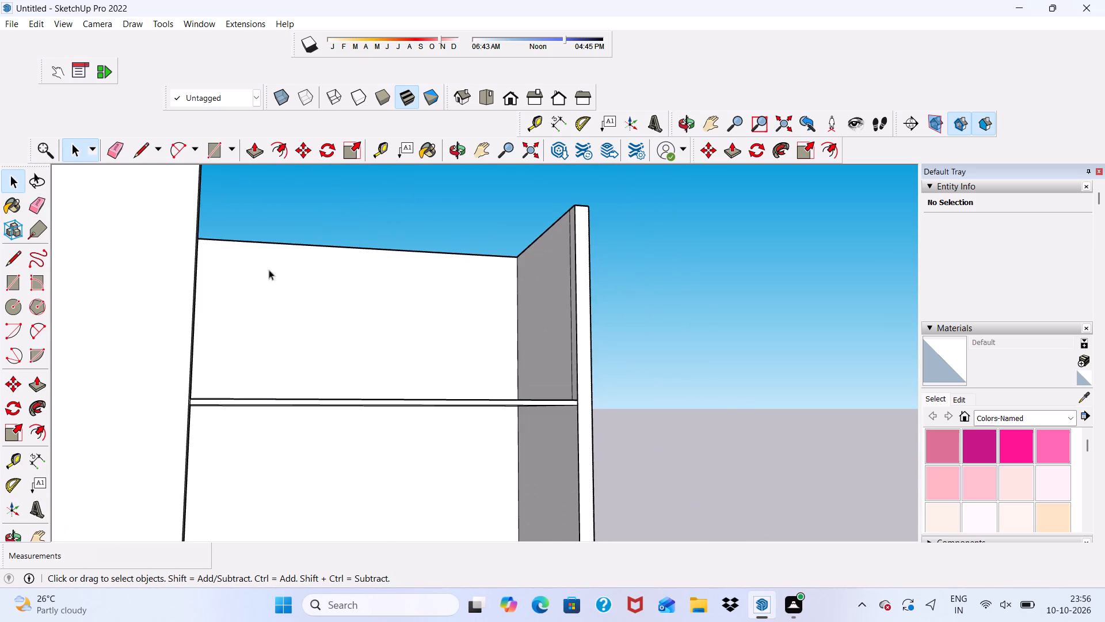
click(114, 153)
scroll(463, 261, up, 3)
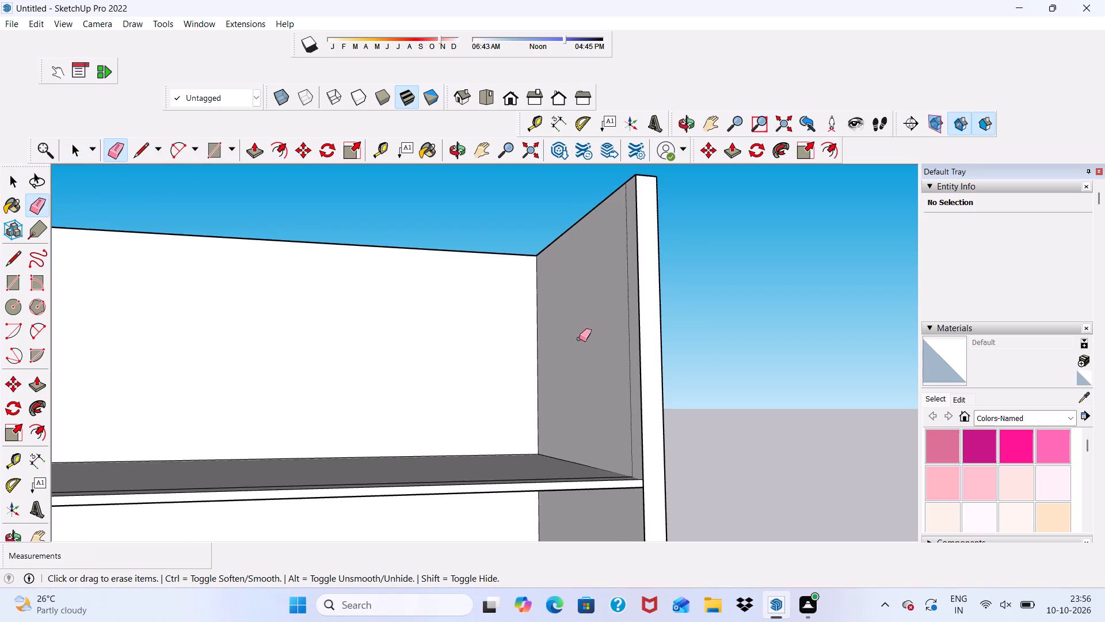
scroll(579, 339, up, 3)
scroll(644, 337, down, 9)
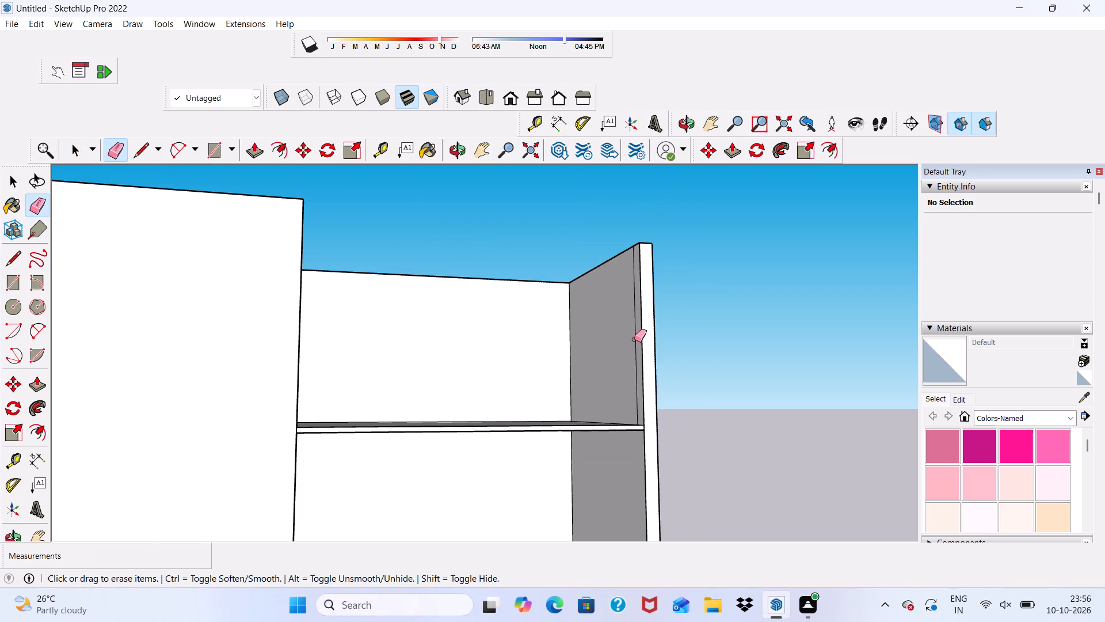
double_click(634, 339)
scroll(575, 312, down, 8)
Erase the vertical seams near the front of the left side wall's inner face in the top storey and the storey below it.
middle_drag(529, 324, 296, 342)
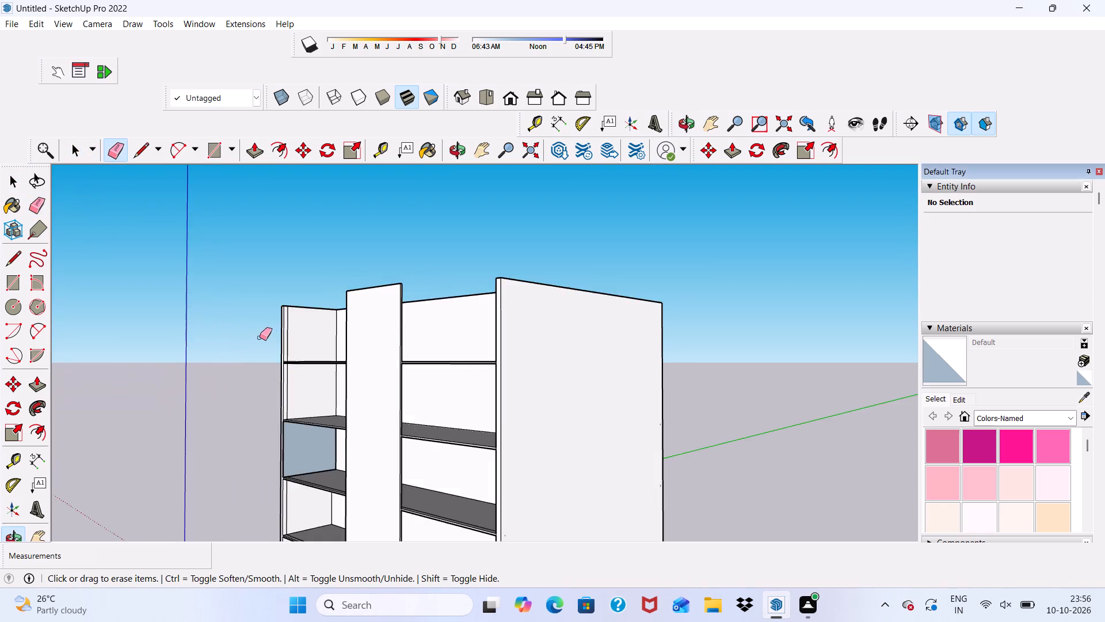
scroll(255, 329, up, 3)
scroll(355, 335, up, 6)
click(261, 315)
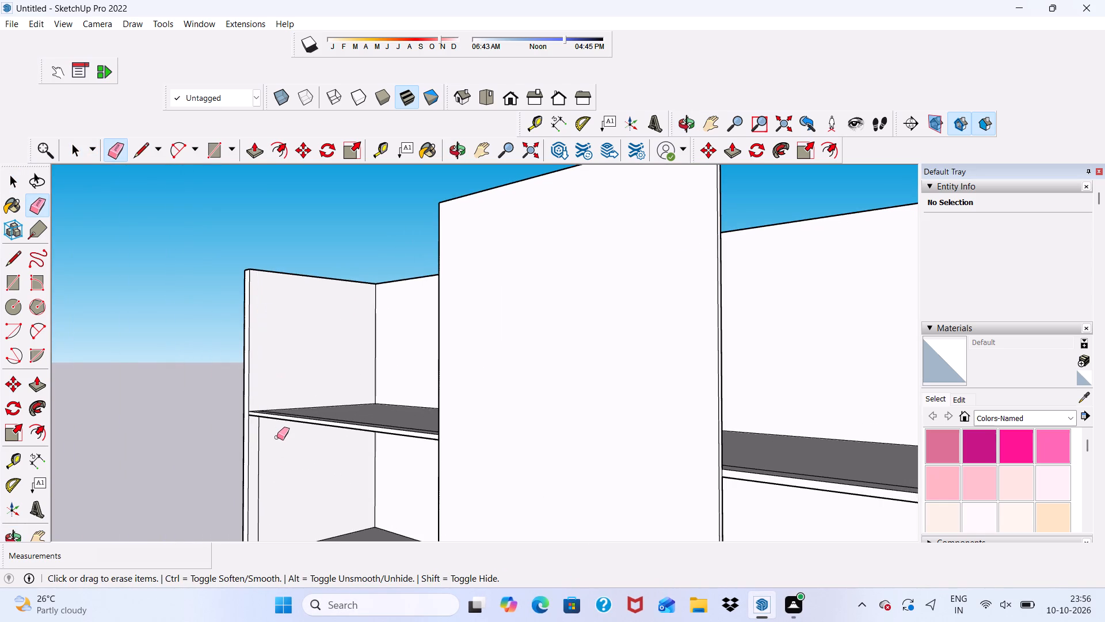
drag(256, 469, 265, 467)
scroll(273, 393, down, 3)
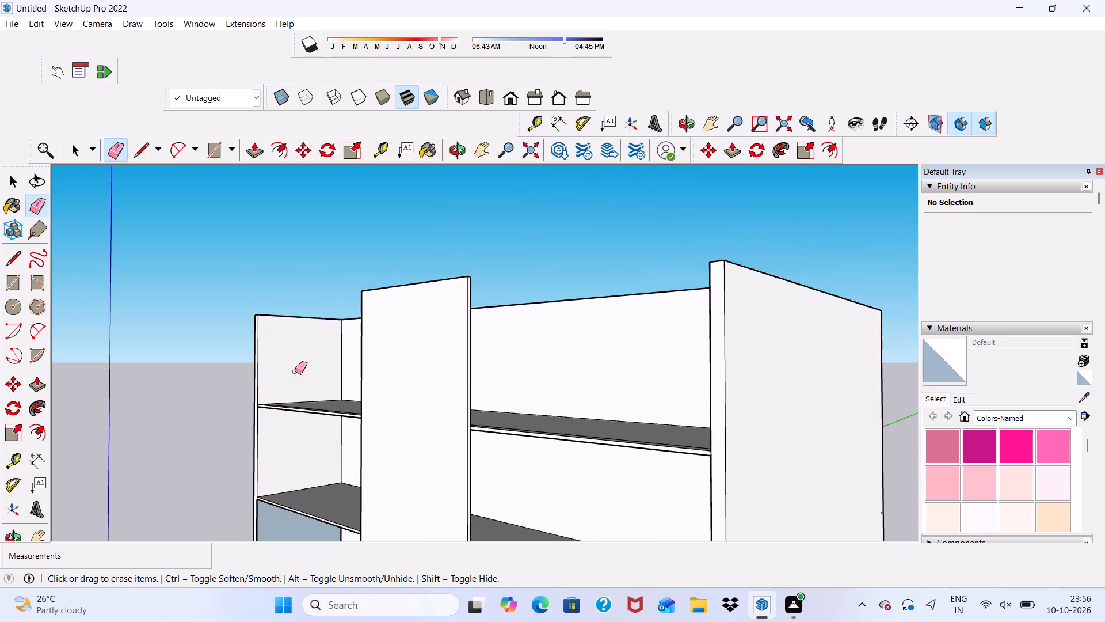
scroll(295, 371, down, 10)
key(space)
Draw a line across the right side wall's top face, from the recessed wall's top front corner to the outer edge.
middle_drag(291, 392, 491, 503)
scroll(641, 385, up, 4)
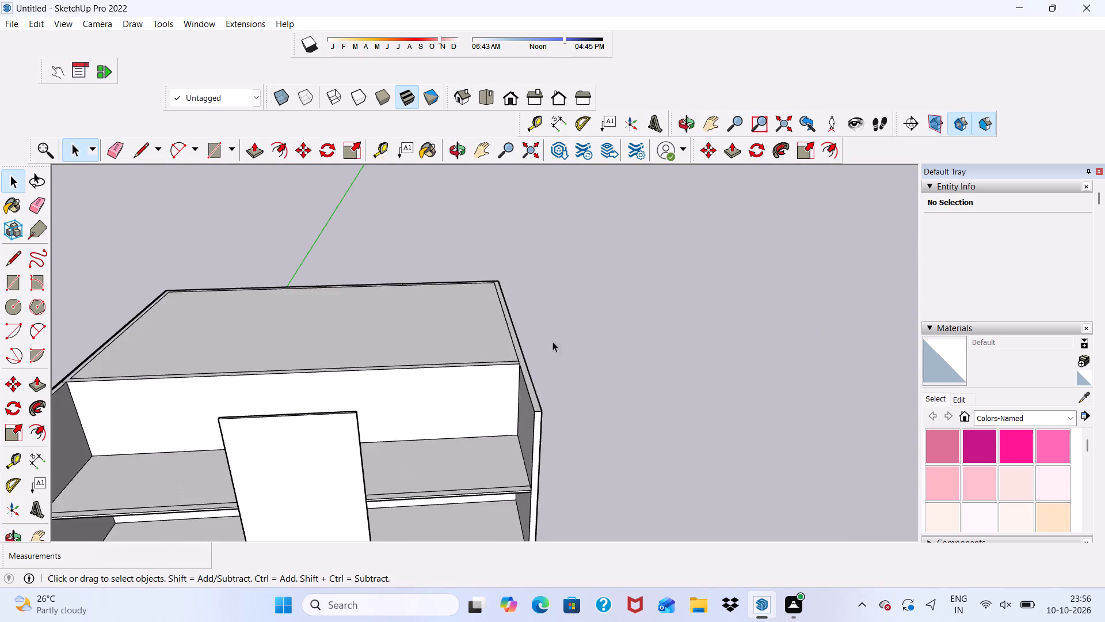
scroll(502, 397, up, 4)
click(139, 154)
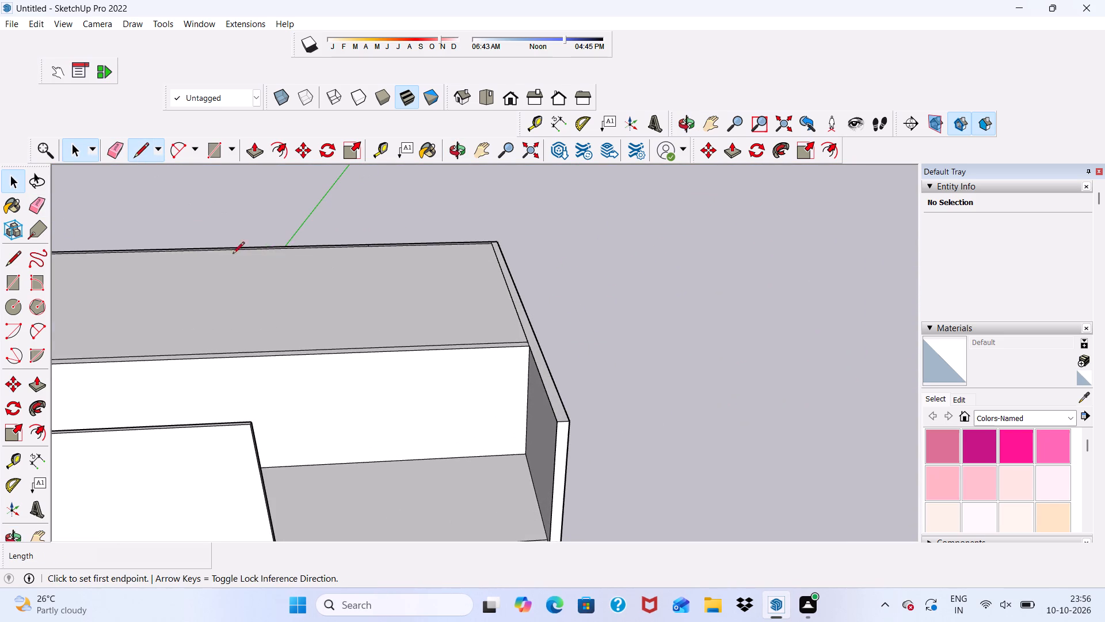
scroll(413, 329, up, 4)
scroll(589, 361, up, 5)
click(586, 334)
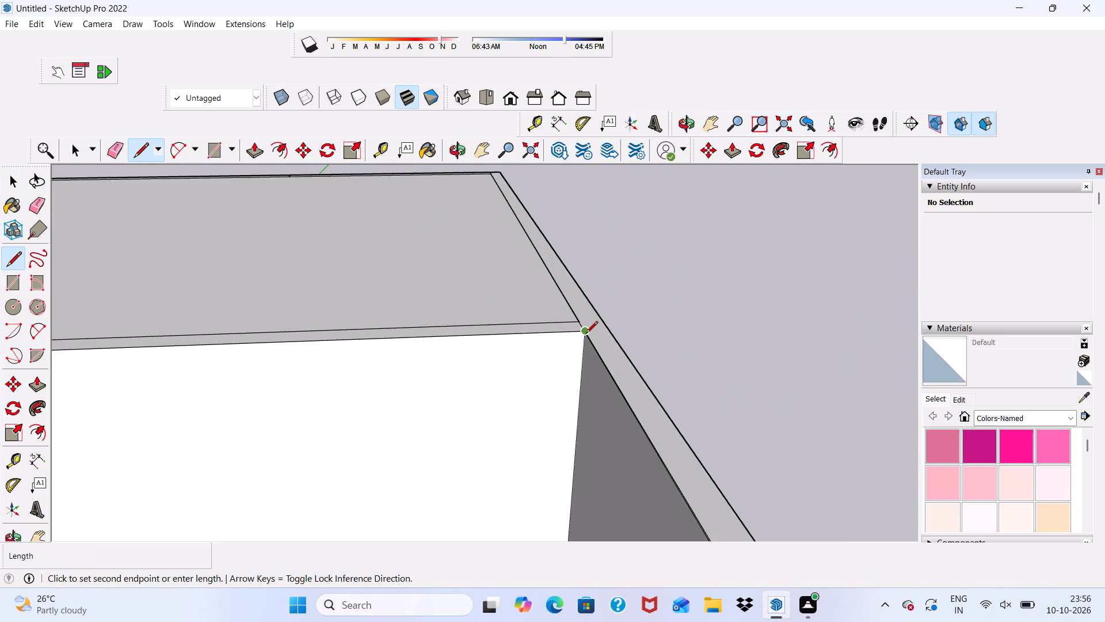
click(609, 330)
scroll(601, 303, down, 10)
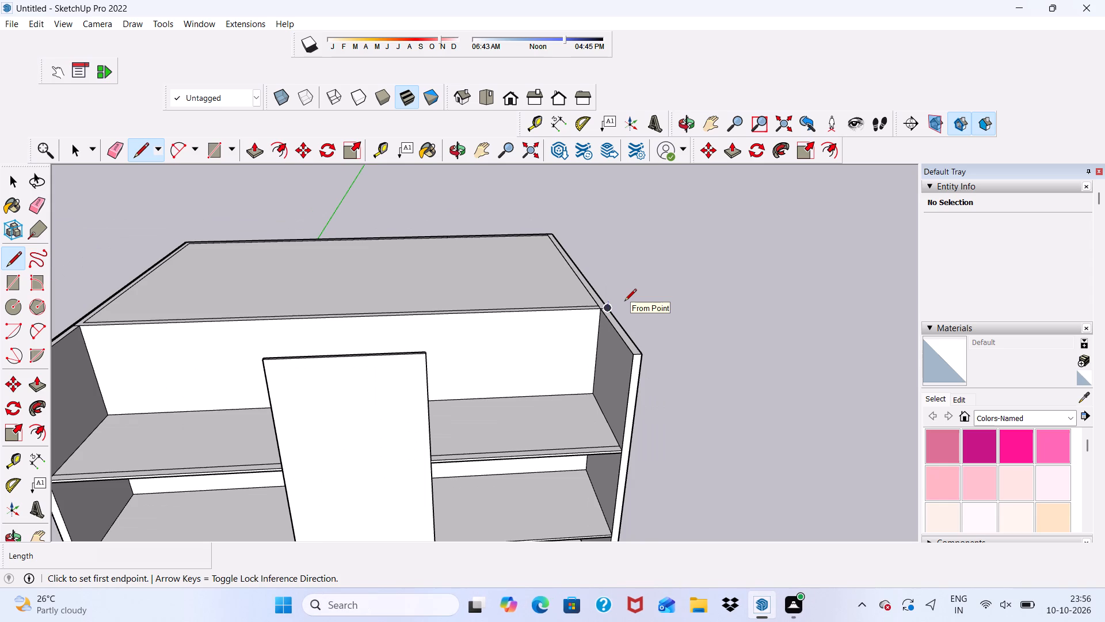
key(space)
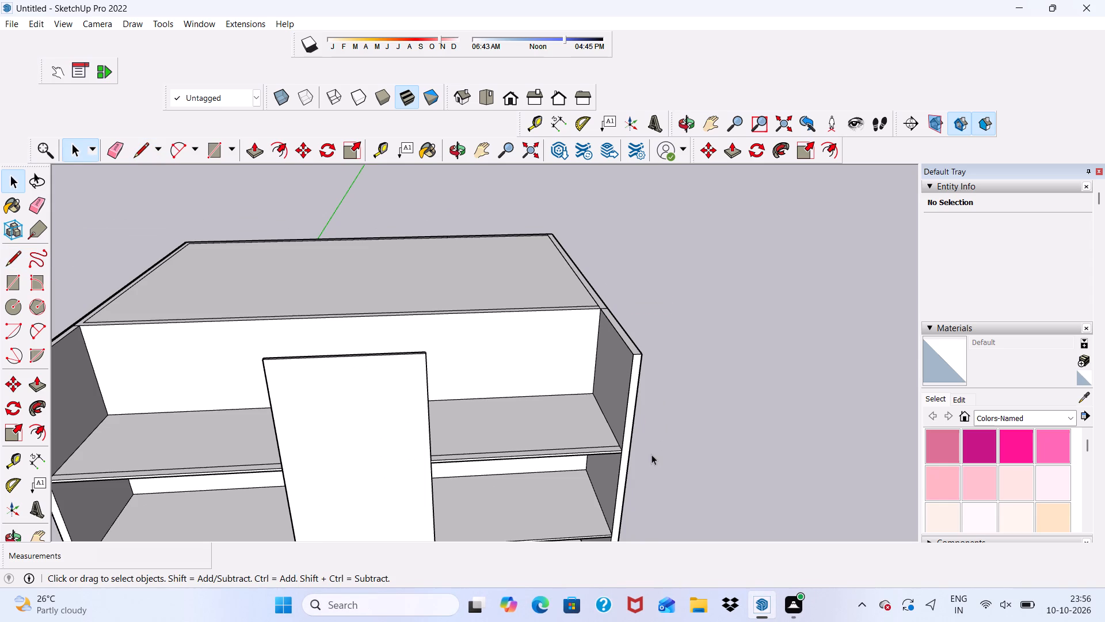
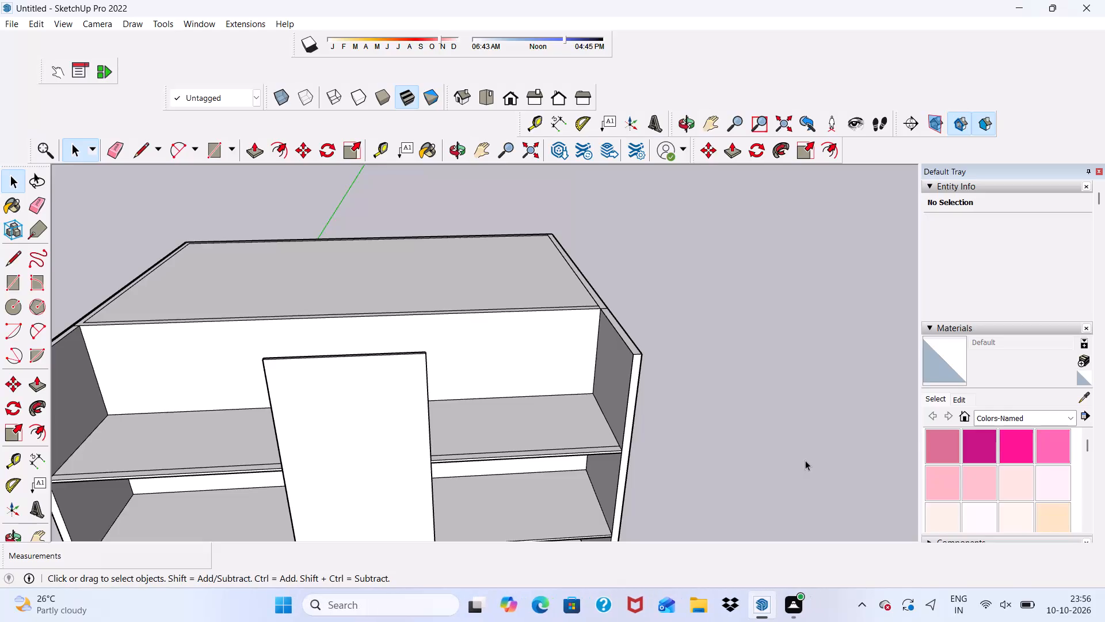
Push the front part of the right side panel's top face down about 40' 6 5/16", close to the lowest shelf.
scroll(645, 314, up, 5)
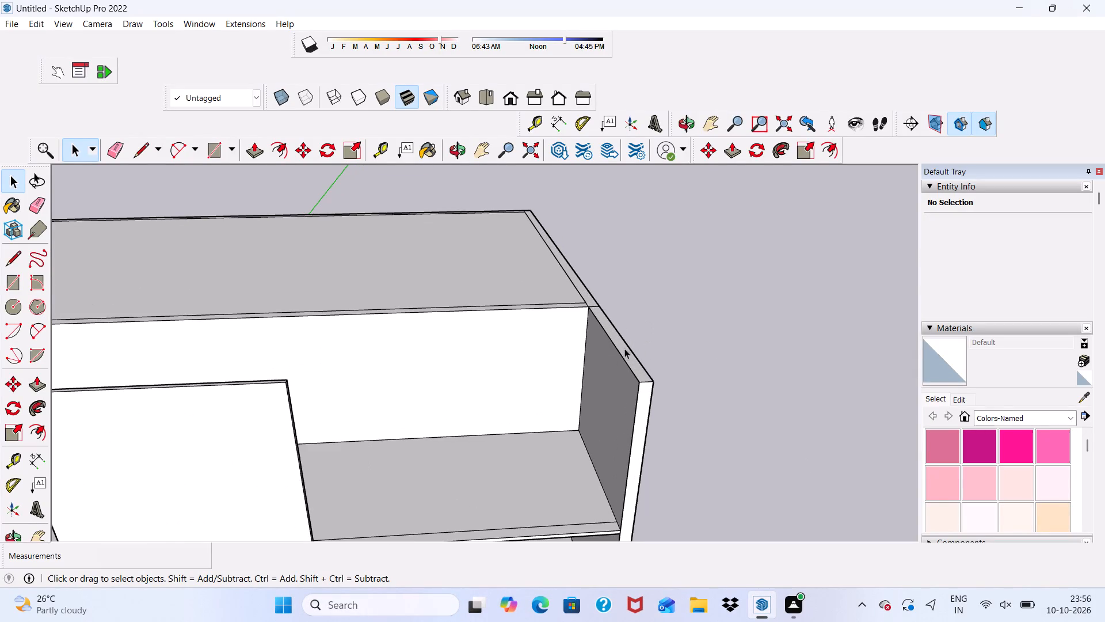
scroll(590, 331, down, 9)
scroll(601, 344, up, 6)
click(601, 344)
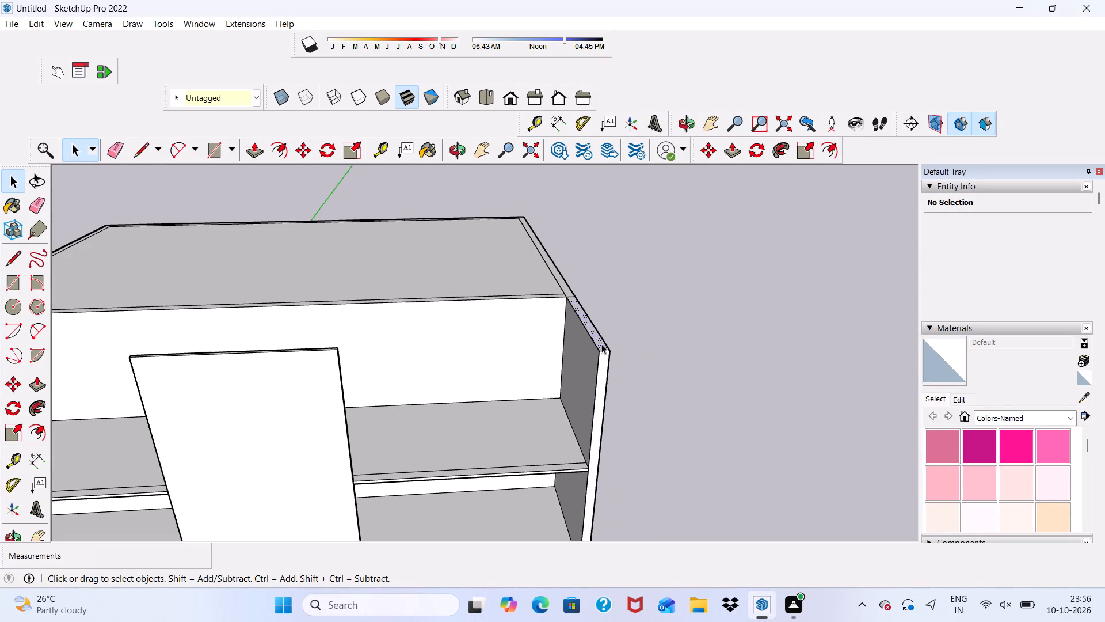
click(256, 147)
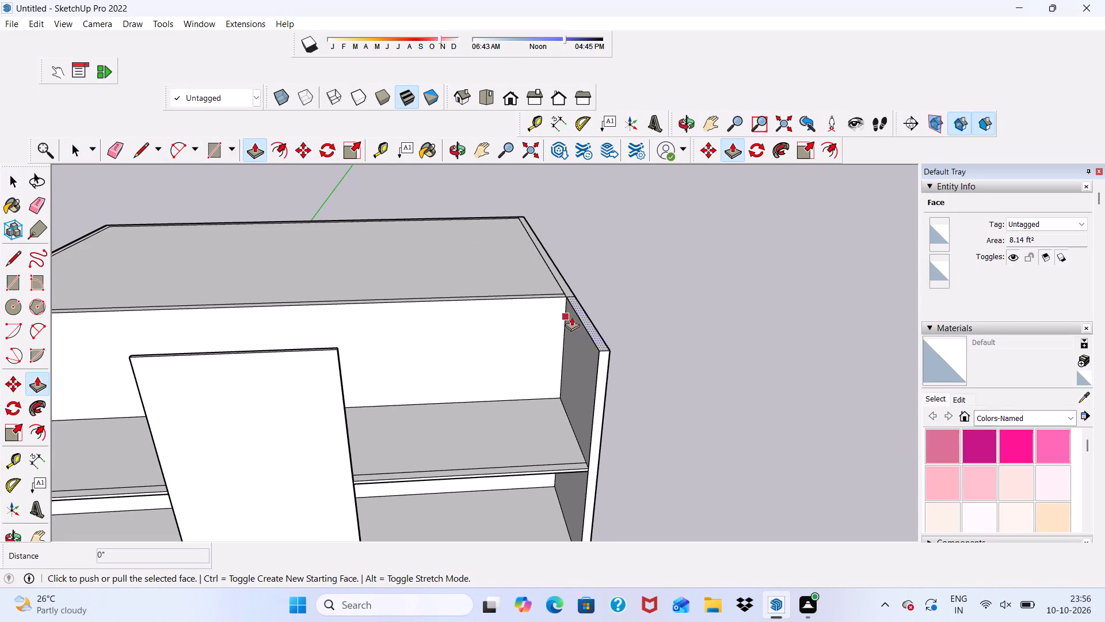
click(591, 321)
scroll(589, 384, down, 5)
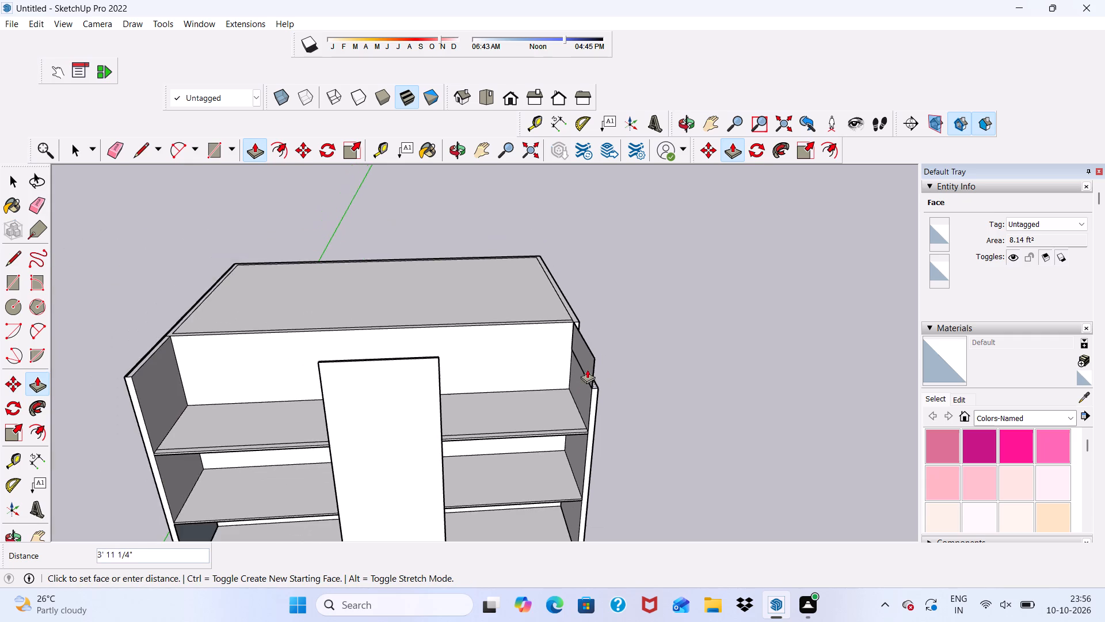
middle_drag(587, 370, 403, 294)
scroll(497, 359, up, 4)
scroll(494, 347, down, 4)
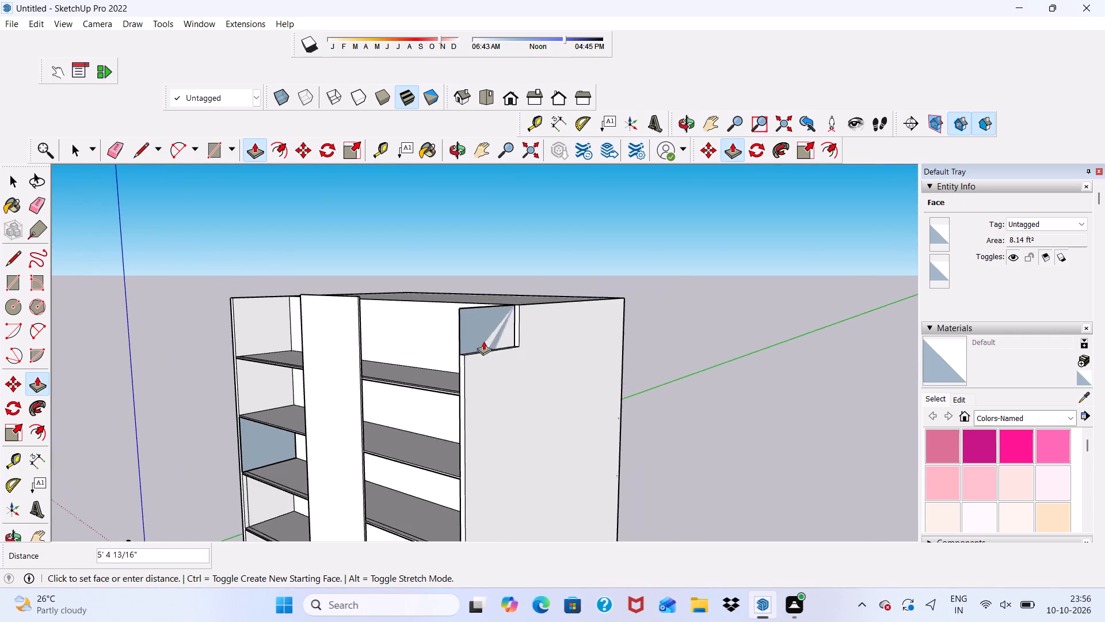
scroll(483, 341, down, 11)
scroll(448, 485, up, 5)
scroll(504, 497, up, 4)
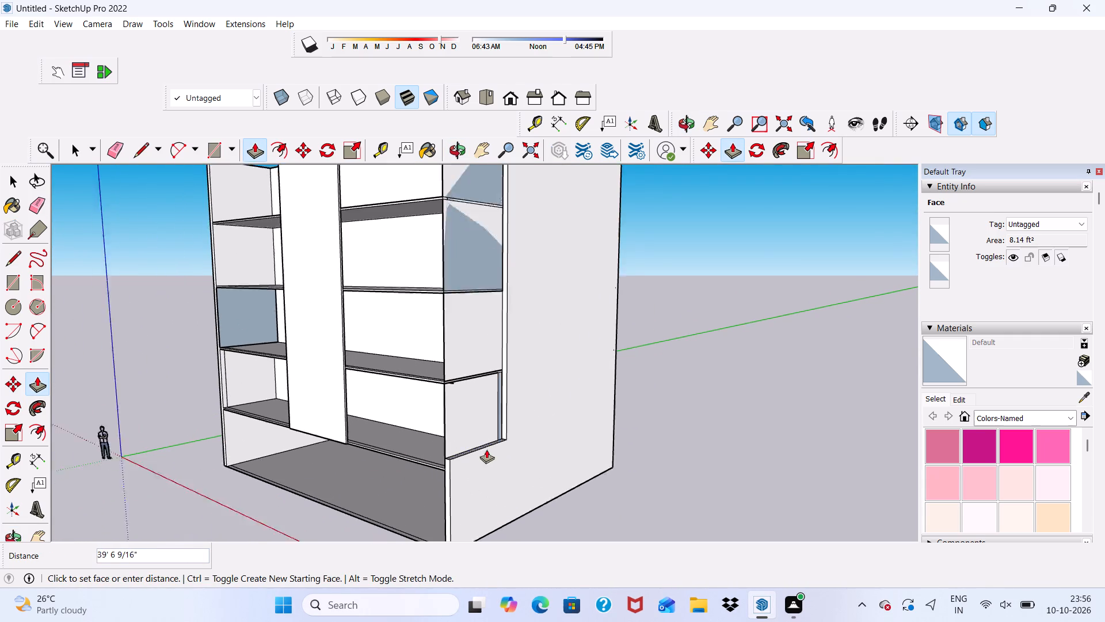
scroll(486, 449, up, 1)
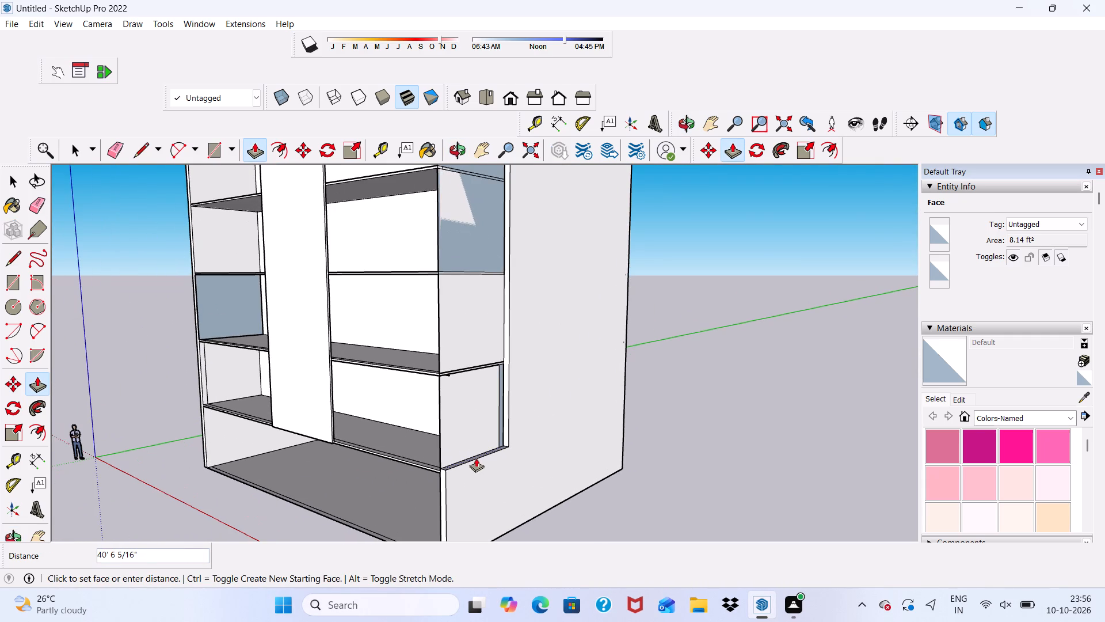
click(476, 458)
Erase the front vertical edge of the leftover side face closing the right end of the third bay from the top.
middle_drag(400, 401, 618, 431)
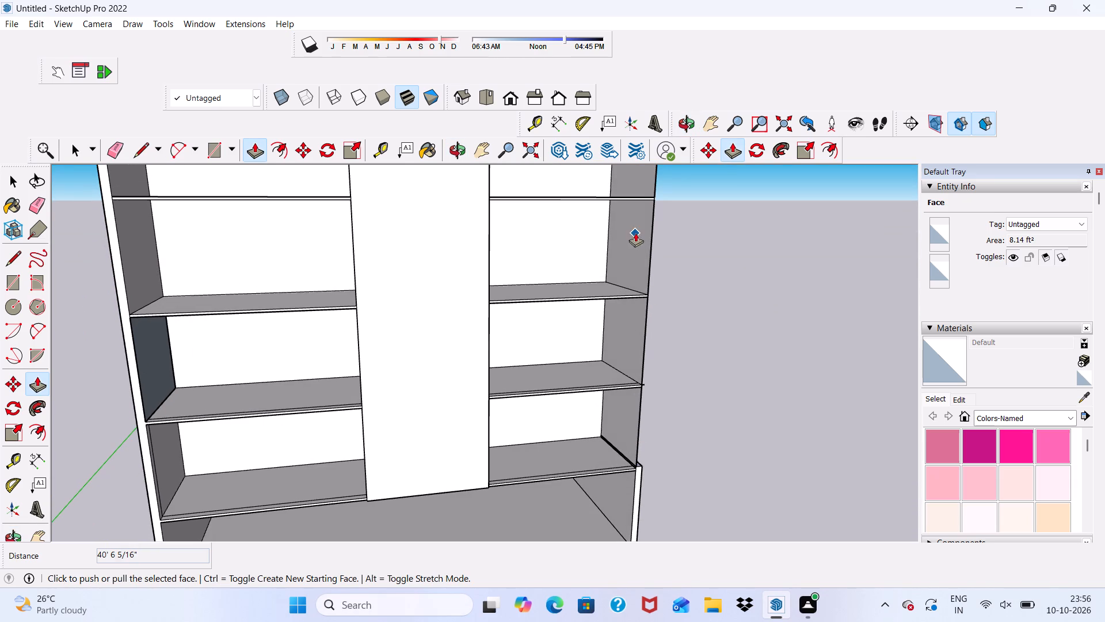
key(space)
scroll(653, 327, down, 1)
scroll(671, 397, up, 9)
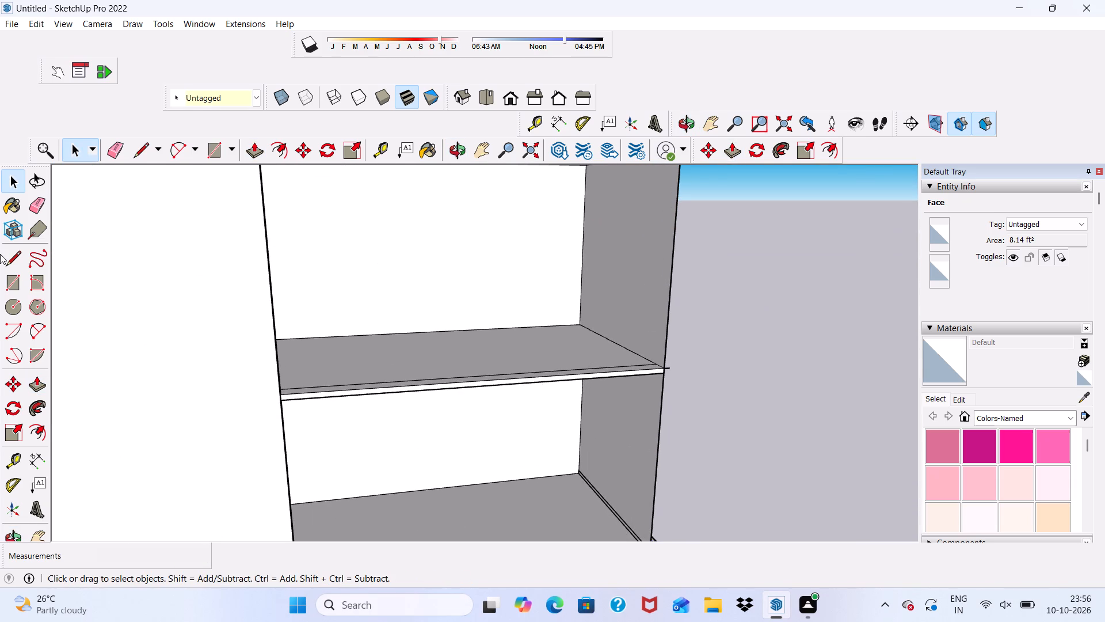
click(115, 146)
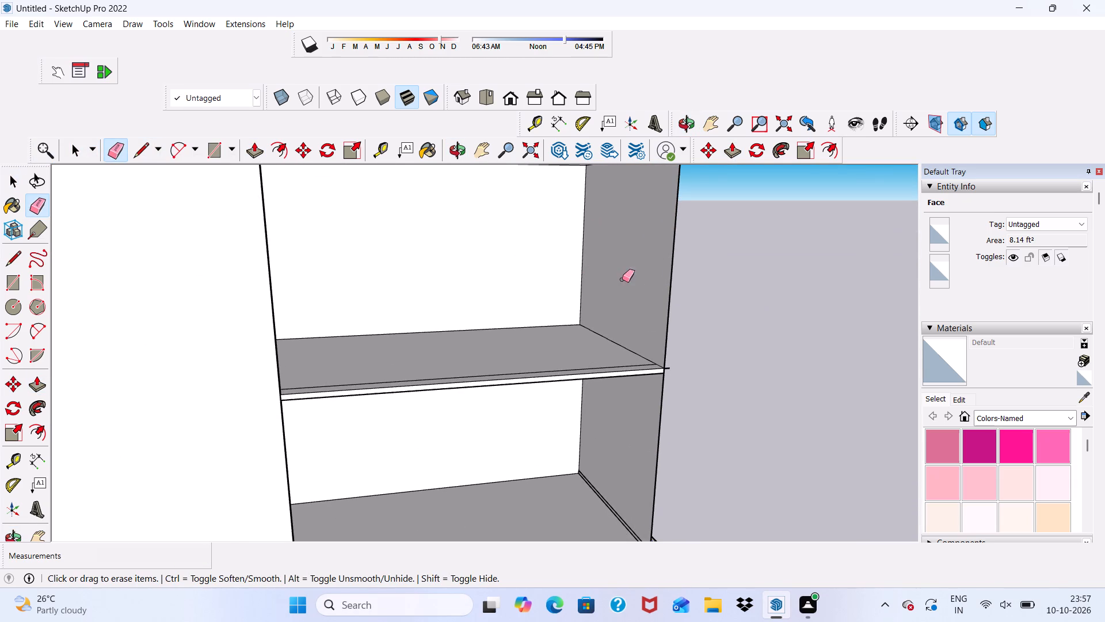
click(671, 283)
scroll(639, 276, down, 5)
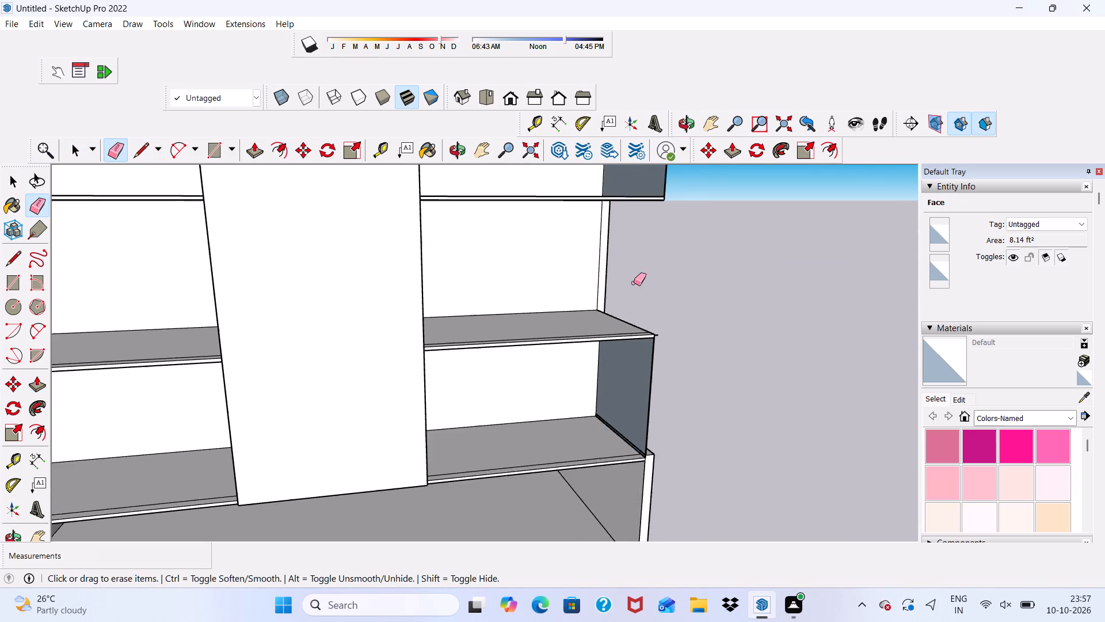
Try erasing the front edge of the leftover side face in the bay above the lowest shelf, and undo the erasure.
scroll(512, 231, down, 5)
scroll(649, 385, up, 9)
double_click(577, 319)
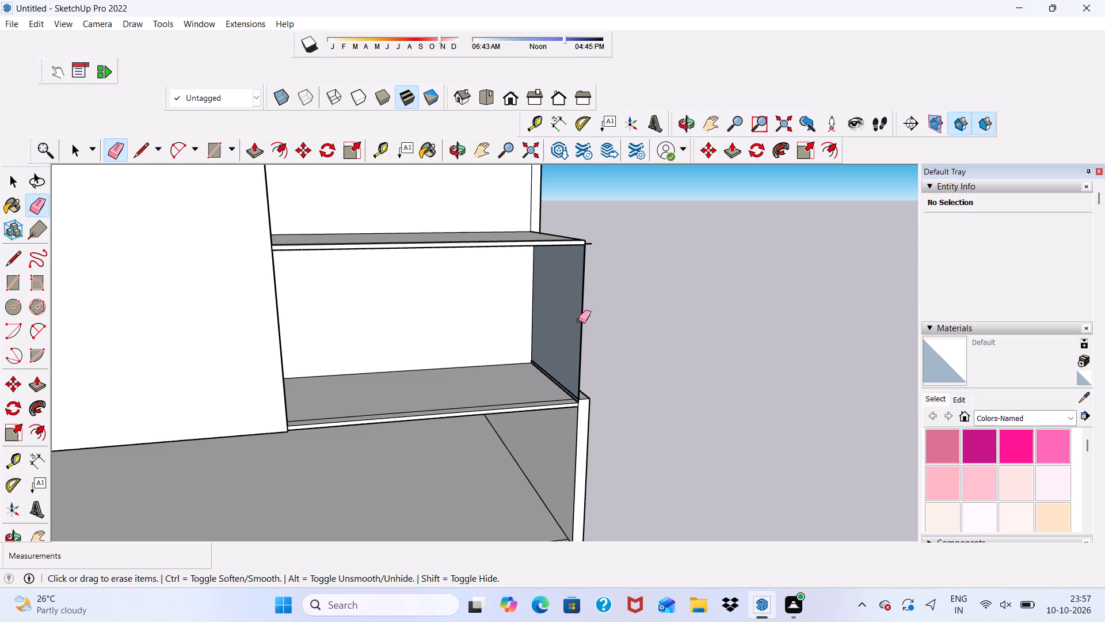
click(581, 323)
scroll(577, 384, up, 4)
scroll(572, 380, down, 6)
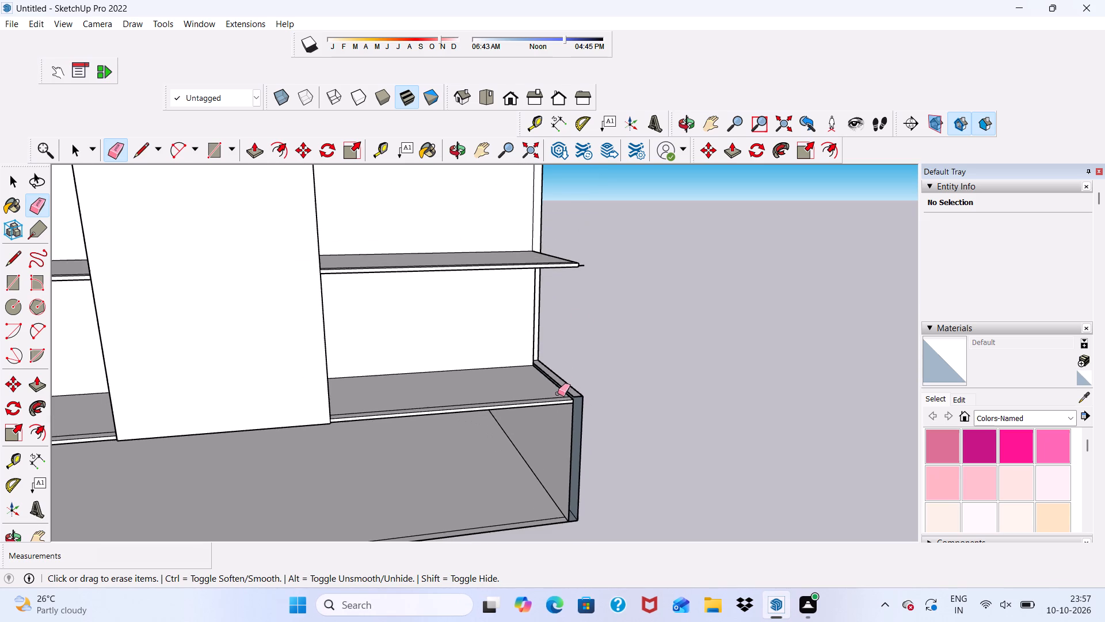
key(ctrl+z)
Erase the front edge of the leftover side face in the bay directly above the lowest shelf.
scroll(573, 333, up, 5)
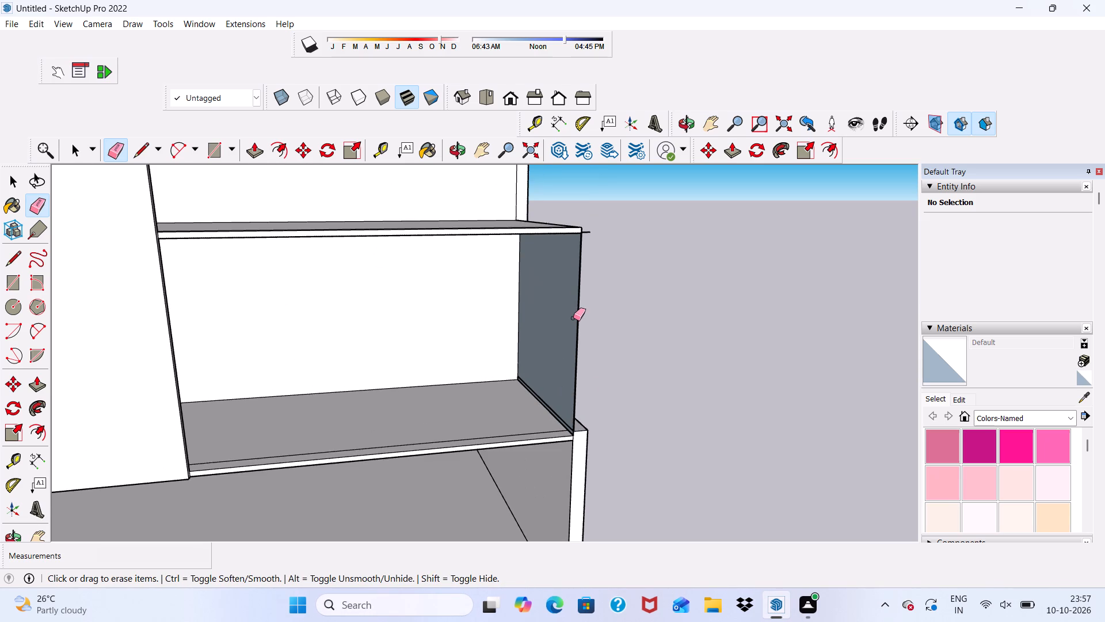
drag(575, 318, 581, 324)
click(581, 324)
scroll(566, 403, down, 2)
Push/Pull the exposed inner side of the right side panel by about 9 1/2" toward the lowest shelf's end.
key(space)
scroll(588, 435, up, 5)
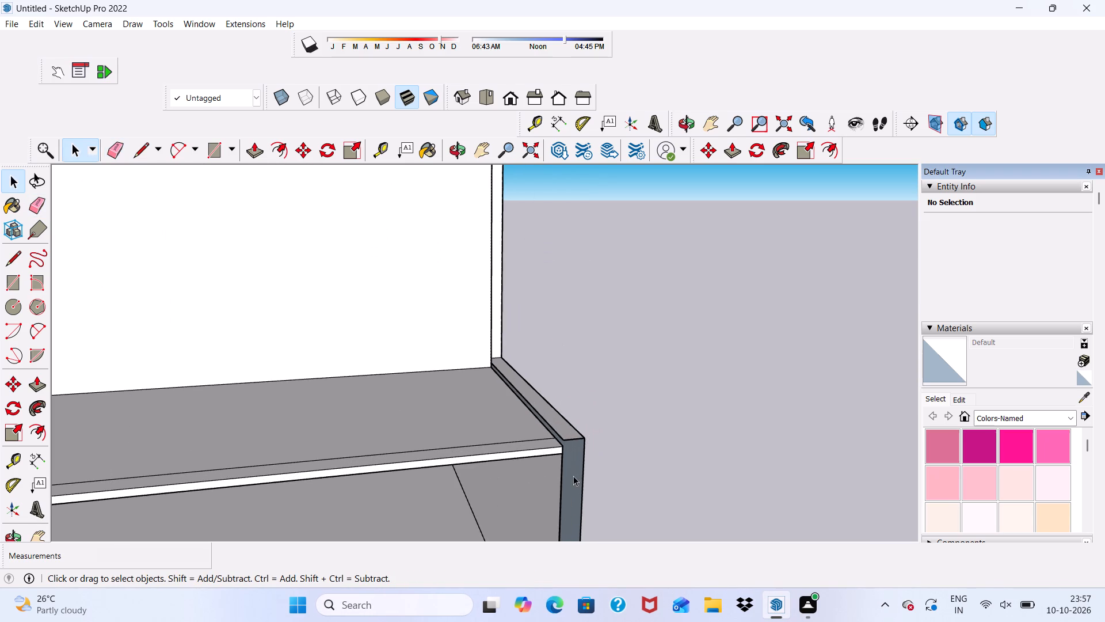
click(573, 476)
click(246, 156)
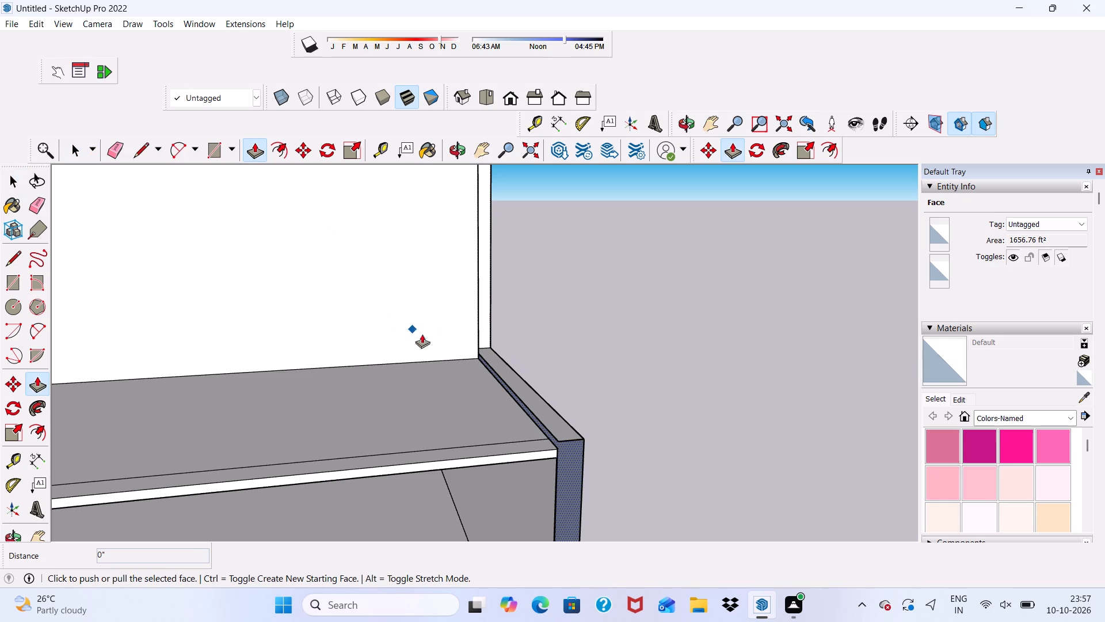
click(568, 458)
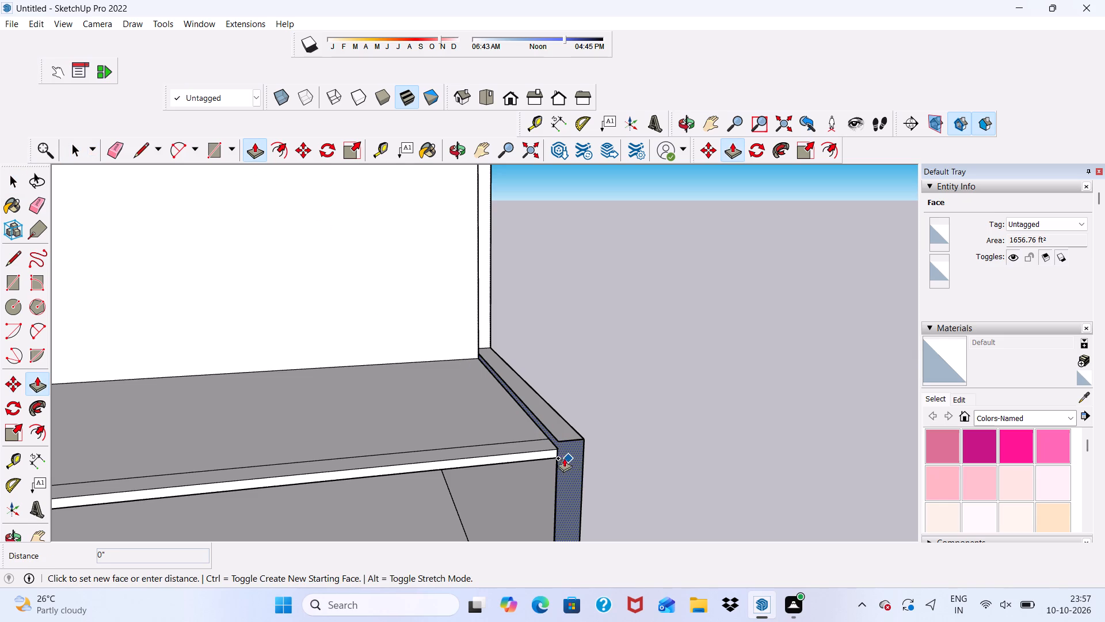
click(557, 454)
scroll(443, 369, down, 4)
scroll(548, 403, up, 3)
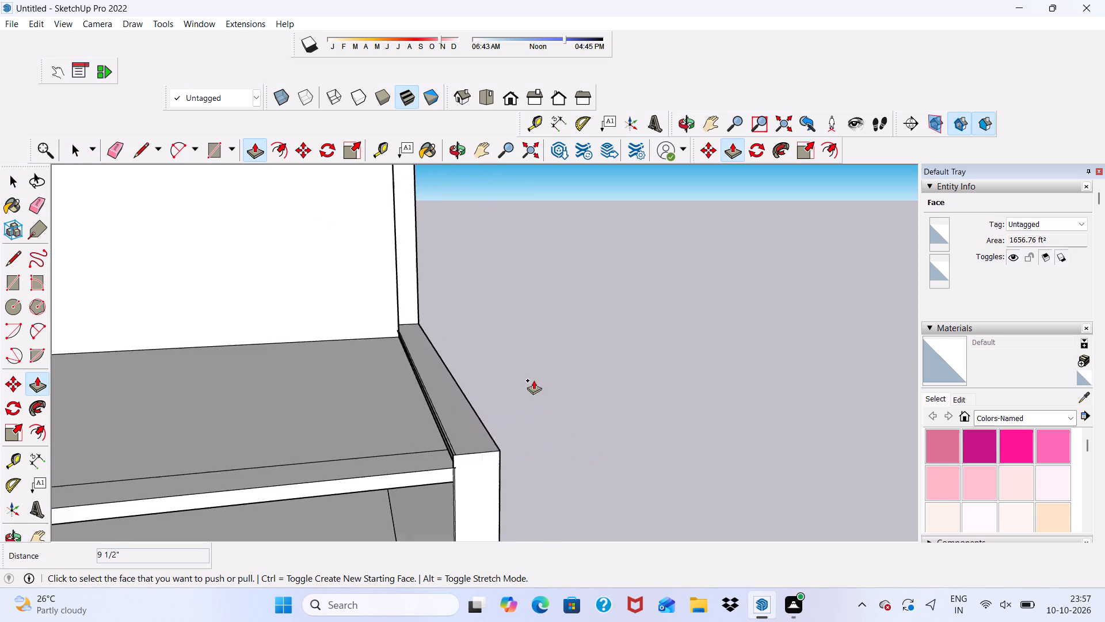
Push/Pull the narrow strip along the lowest shelf's right end by about 7/16".
scroll(534, 380, up, 17)
click(458, 456)
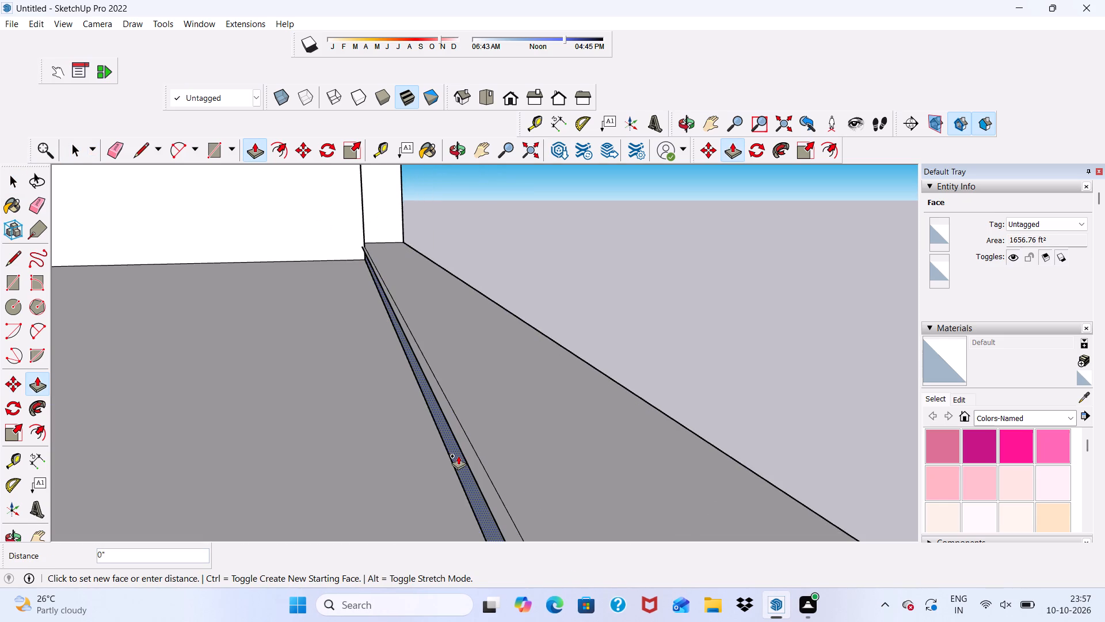
click(455, 456)
scroll(440, 426, down, 16)
middle_drag(513, 448, 463, 473)
scroll(463, 460, up, 2)
scroll(410, 386, down, 14)
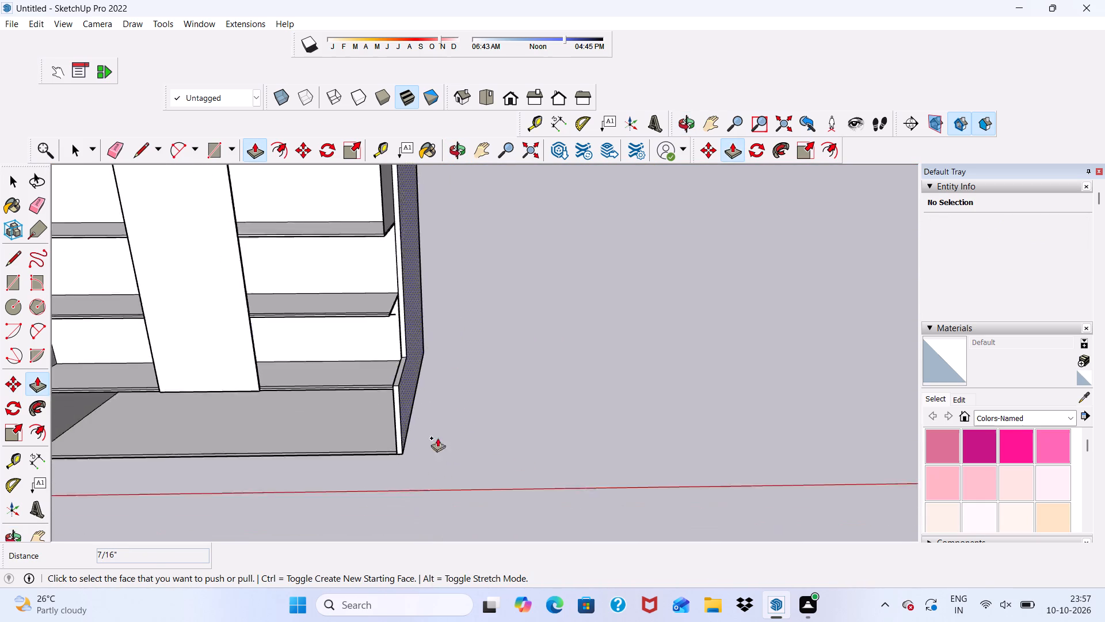
Erase the front edges of the leftover side faces at the right ends of the two uppermost bays.
scroll(437, 438, down, 2)
scroll(458, 350, up, 5)
scroll(369, 241, down, 9)
key(space)
scroll(390, 242, up, 4)
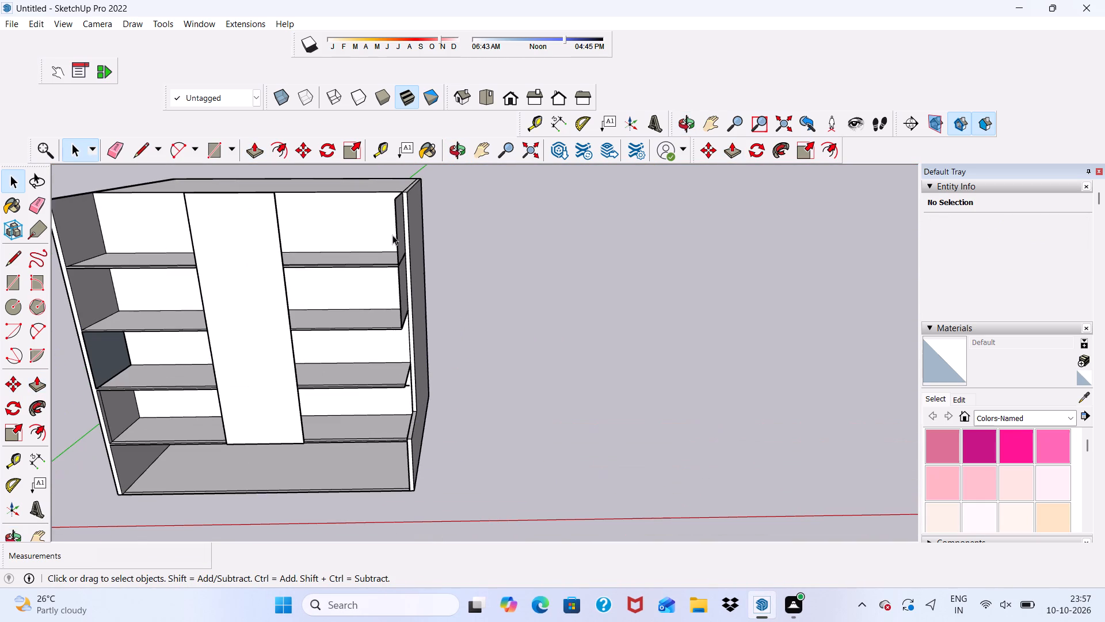
scroll(273, 304, up, 1)
scroll(296, 221, up, 1)
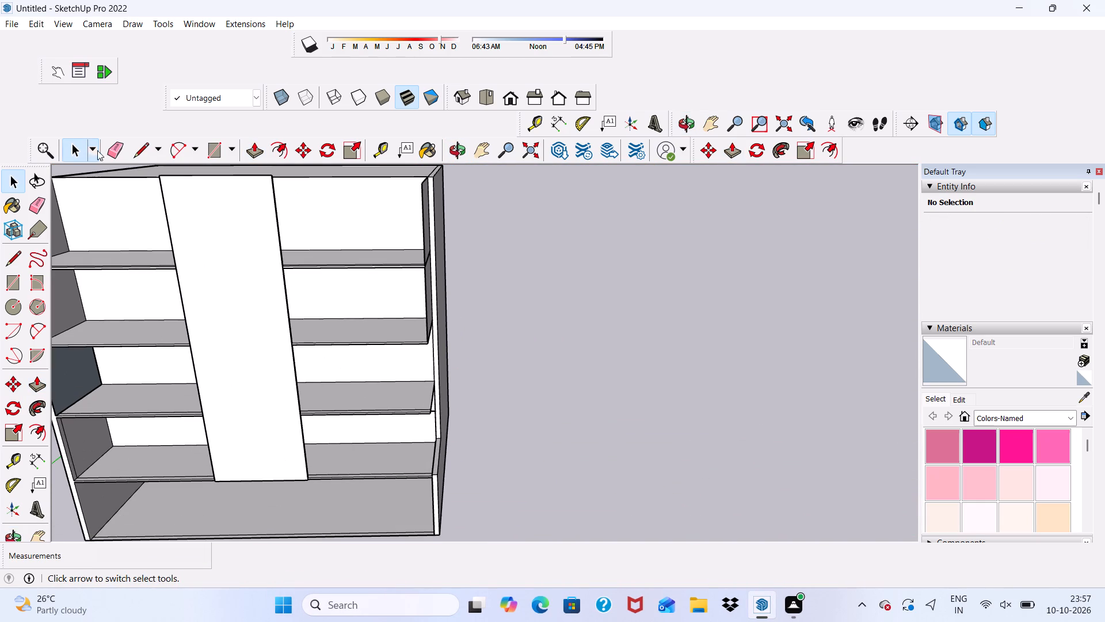
click(112, 148)
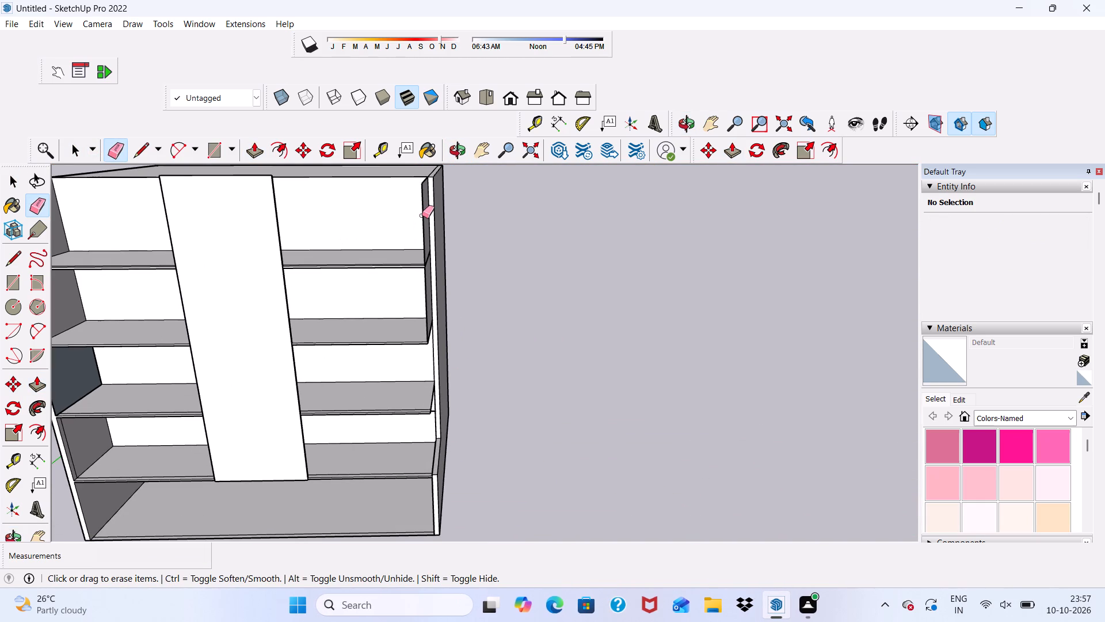
click(422, 215)
drag(424, 301, 428, 301)
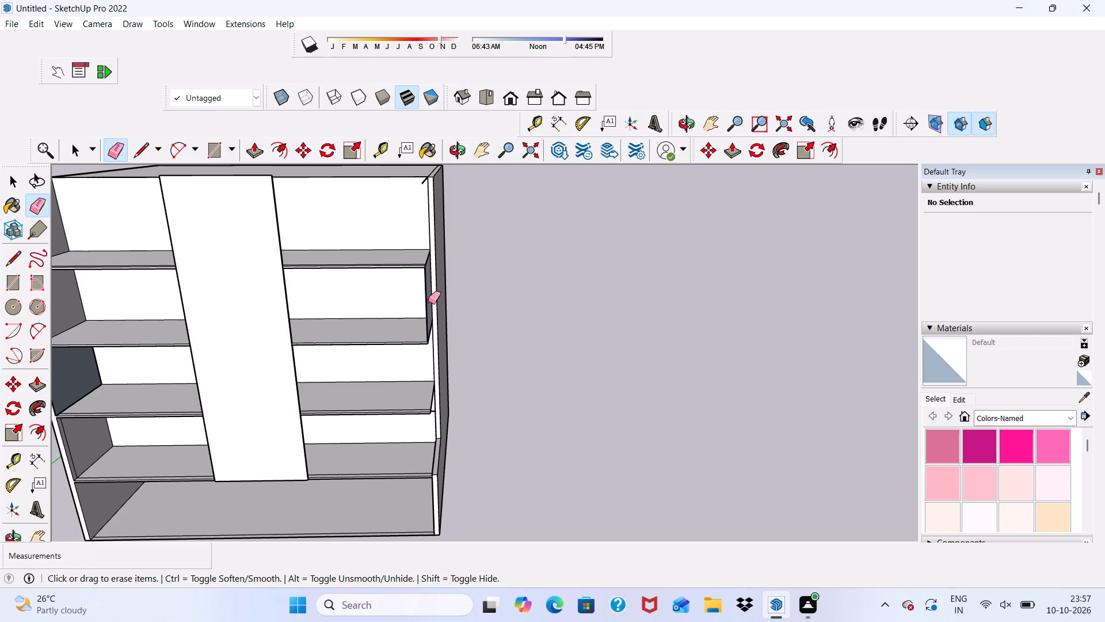
drag(428, 301, 429, 302)
Erase the stray line and extra vertical edges at the top front corner of the cabinet's right side.
scroll(428, 329, up, 9)
scroll(410, 317, down, 1)
middle_drag(410, 317, 544, 321)
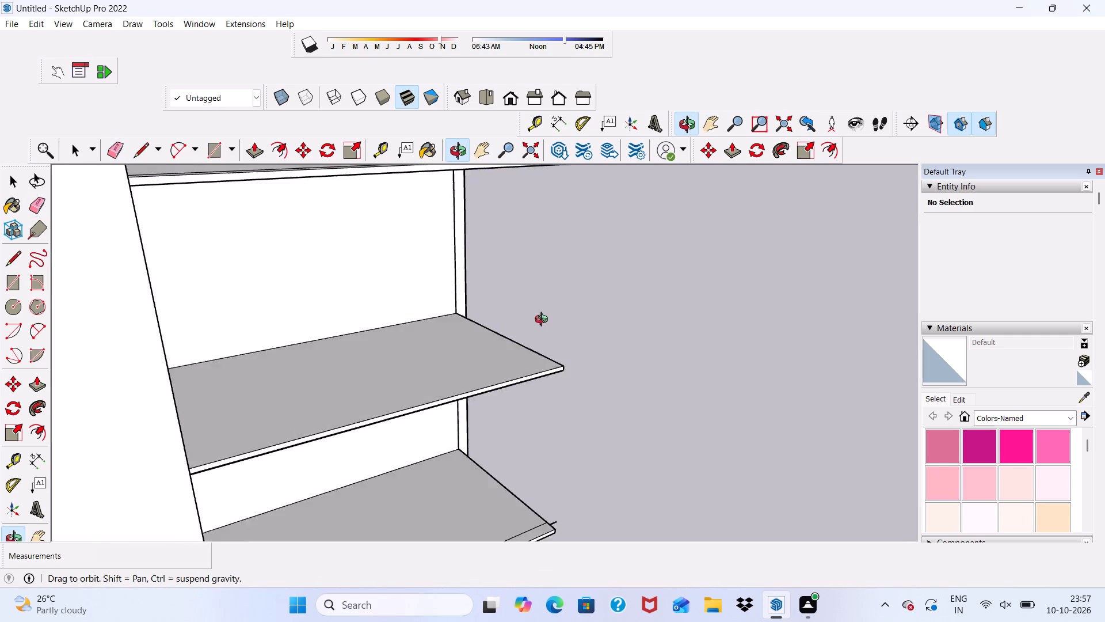
middle_drag(544, 321, 444, 369)
scroll(420, 313, down, 11)
scroll(443, 255, up, 8)
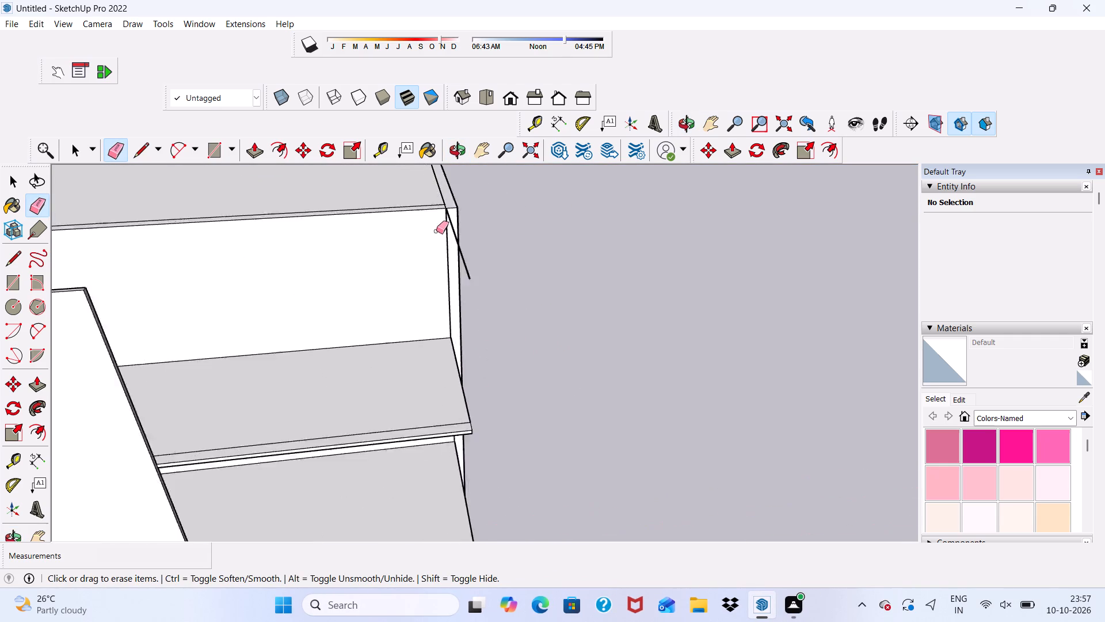
scroll(436, 231, up, 7)
drag(463, 214, 463, 227)
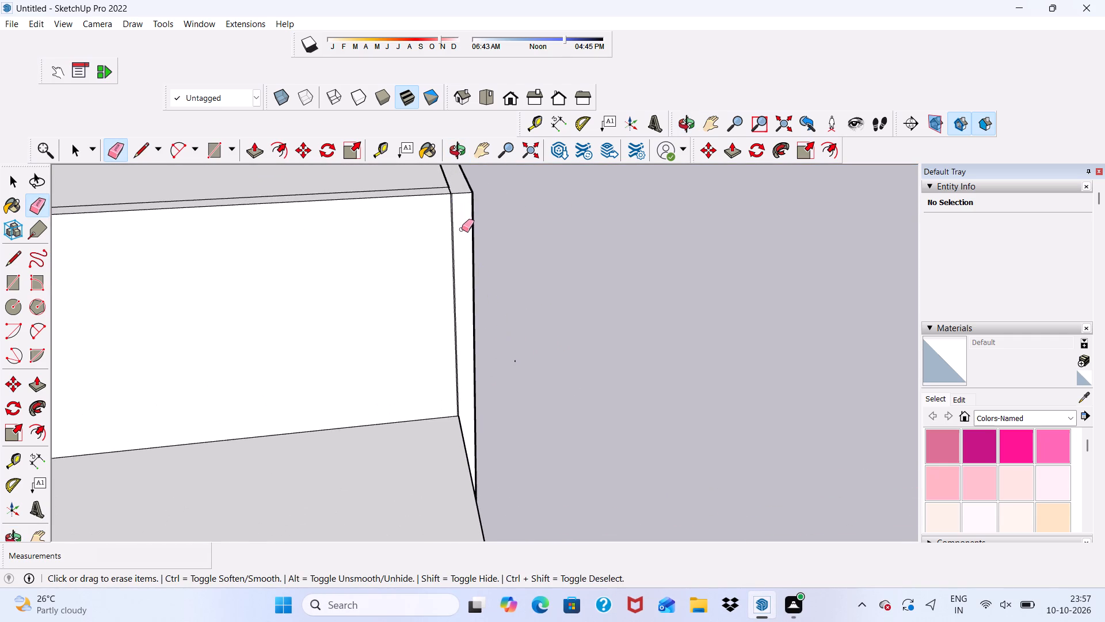
click(462, 229)
scroll(456, 219, up, 10)
drag(446, 192, 460, 196)
Examine the joint between the lowest shelf and the cut-down part of the right side panel from several angles.
scroll(452, 197, down, 5)
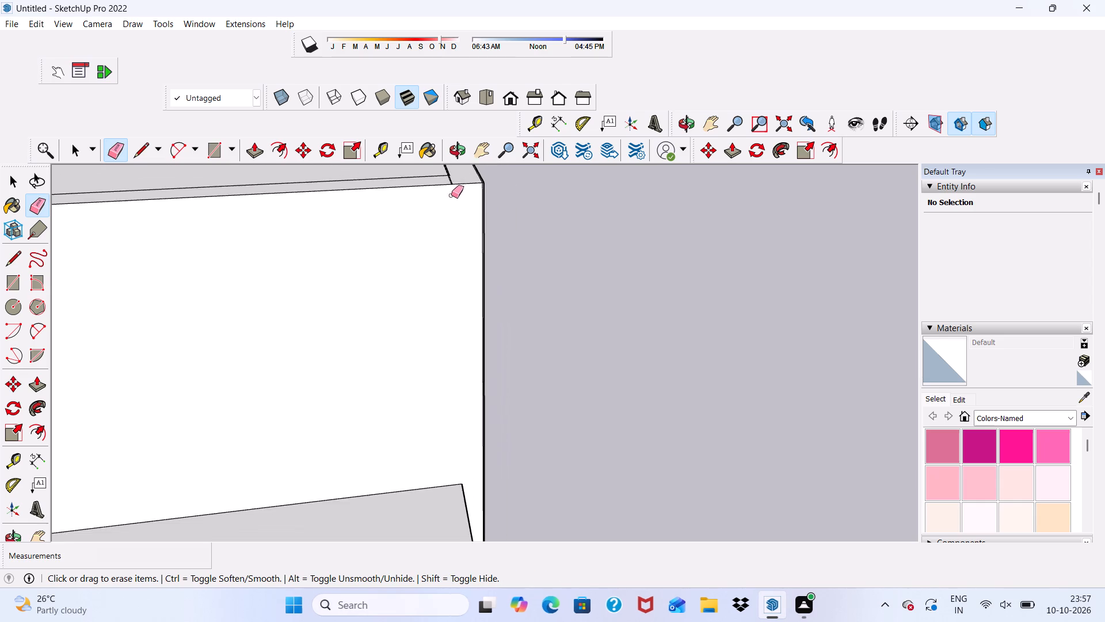
scroll(451, 195, down, 20)
scroll(451, 195, down, 1)
scroll(439, 330, down, 1)
scroll(443, 481, up, 8)
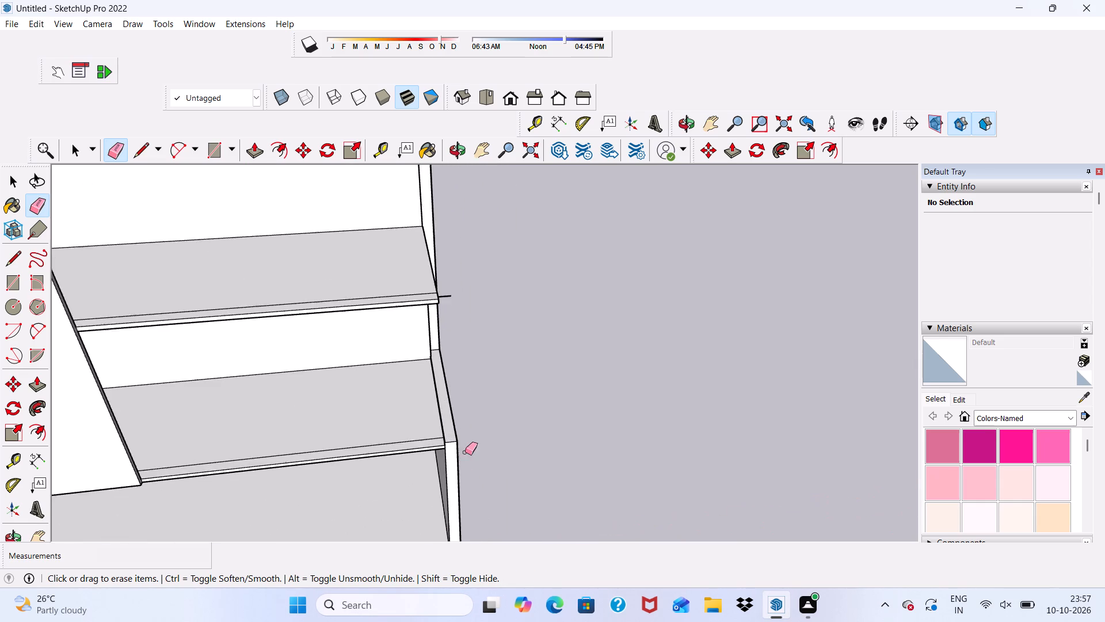
scroll(465, 452, up, 7)
scroll(432, 393, down, 1)
middle_drag(437, 443, 234, 371)
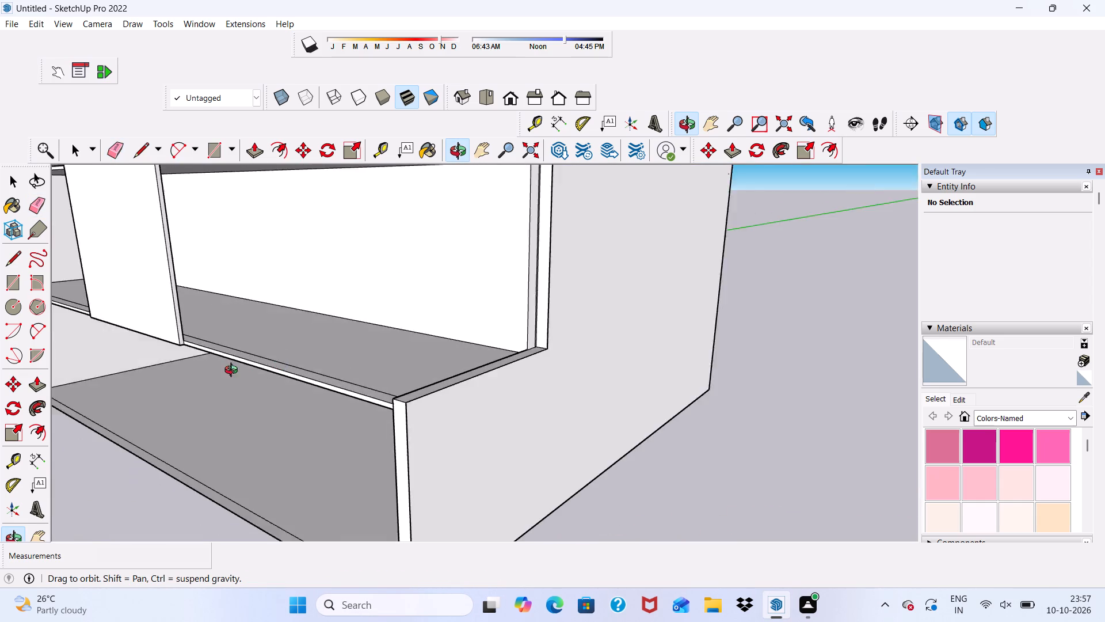
middle_drag(234, 371, 218, 395)
scroll(437, 404, up, 4)
middle_drag(412, 394, 582, 352)
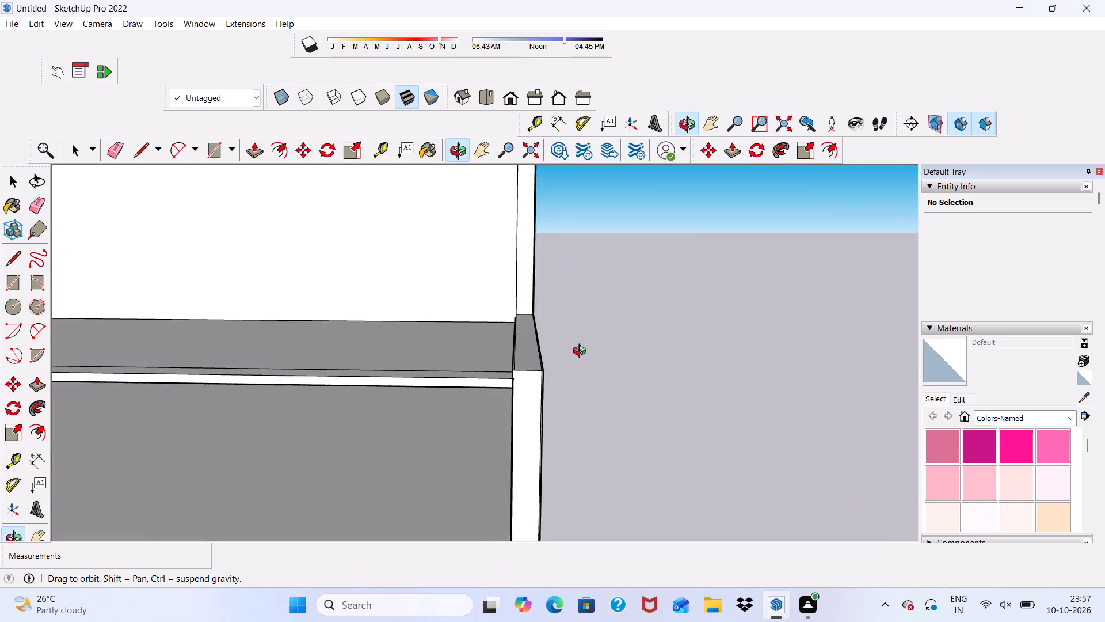
middle_drag(582, 352, 652, 347)
scroll(504, 373, up, 16)
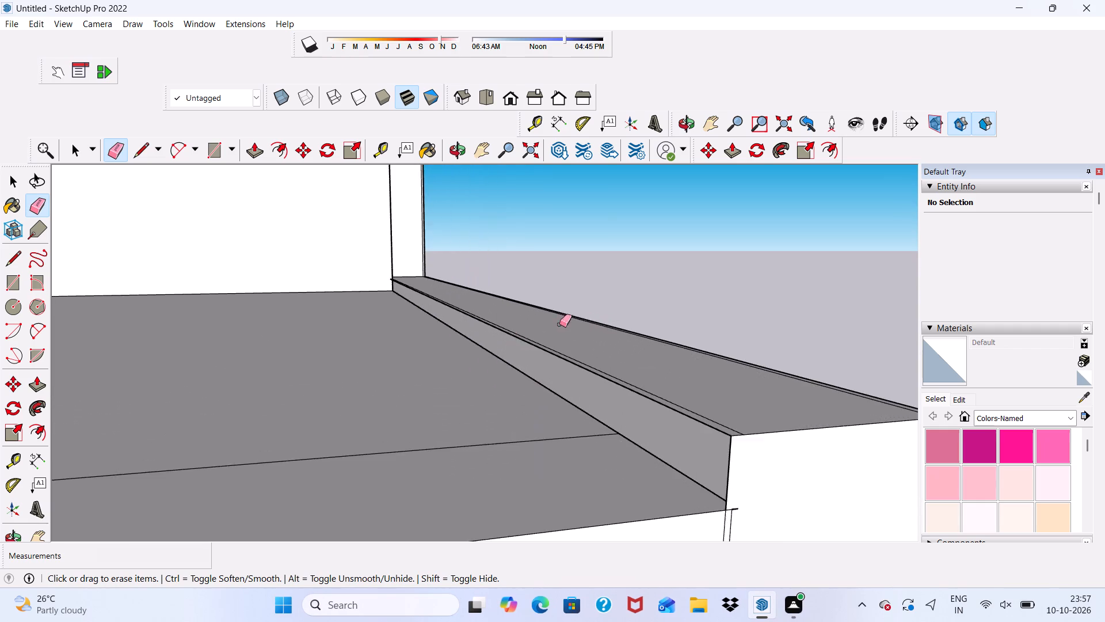
middle_drag(454, 376, 513, 338)
scroll(571, 422, up, 5)
scroll(579, 396, down, 11)
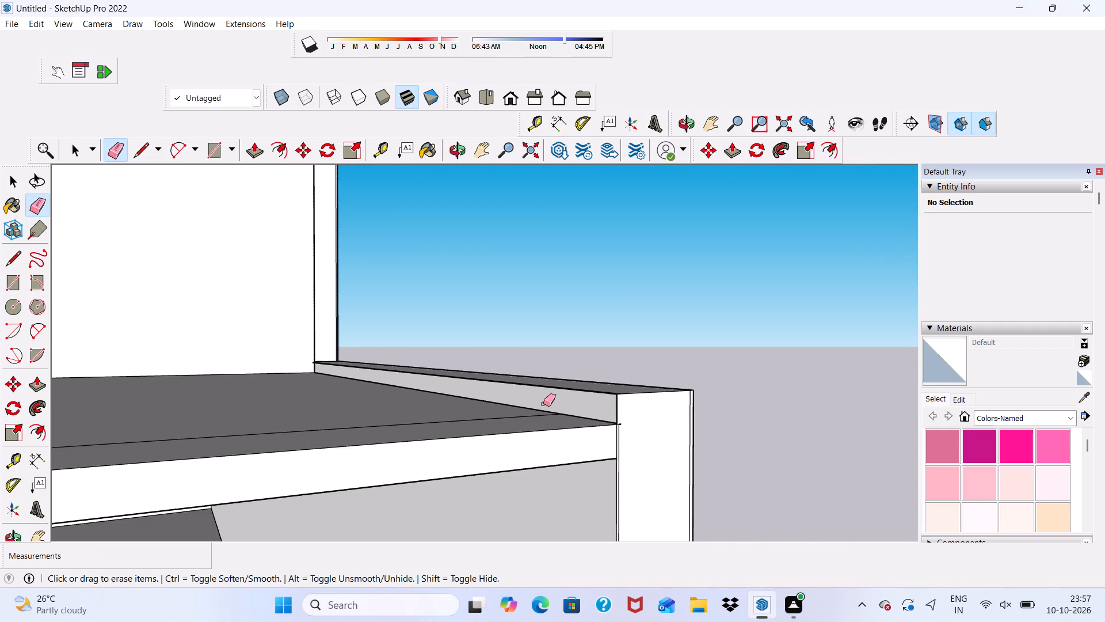
scroll(544, 404, down, 4)
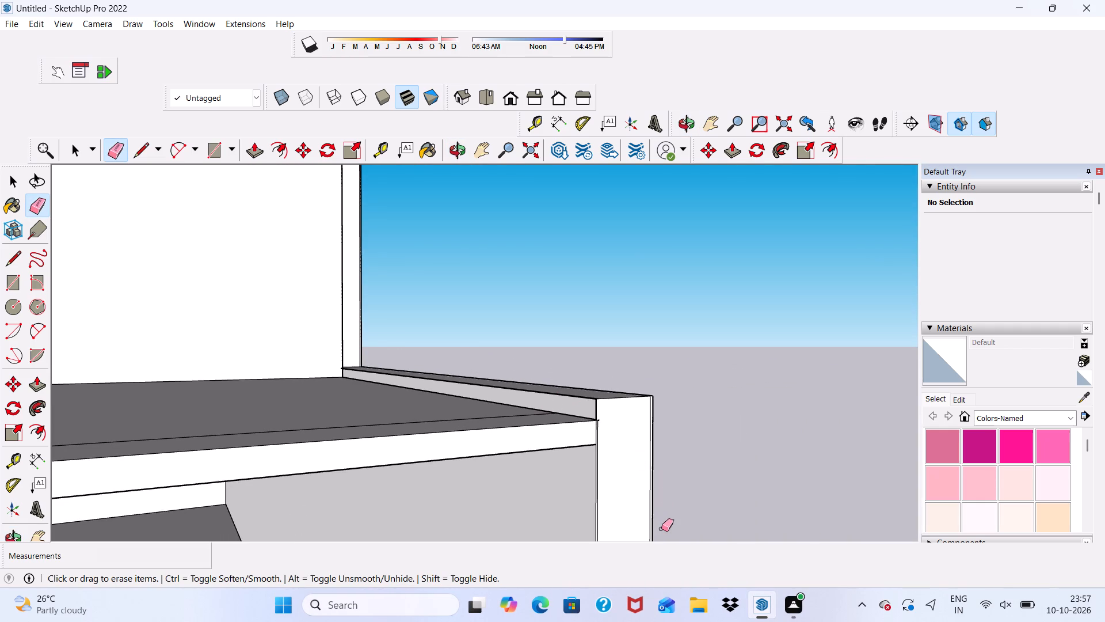
key(space)
scroll(600, 428, up, 4)
scroll(590, 385, down, 1)
middle_drag(590, 385, 516, 429)
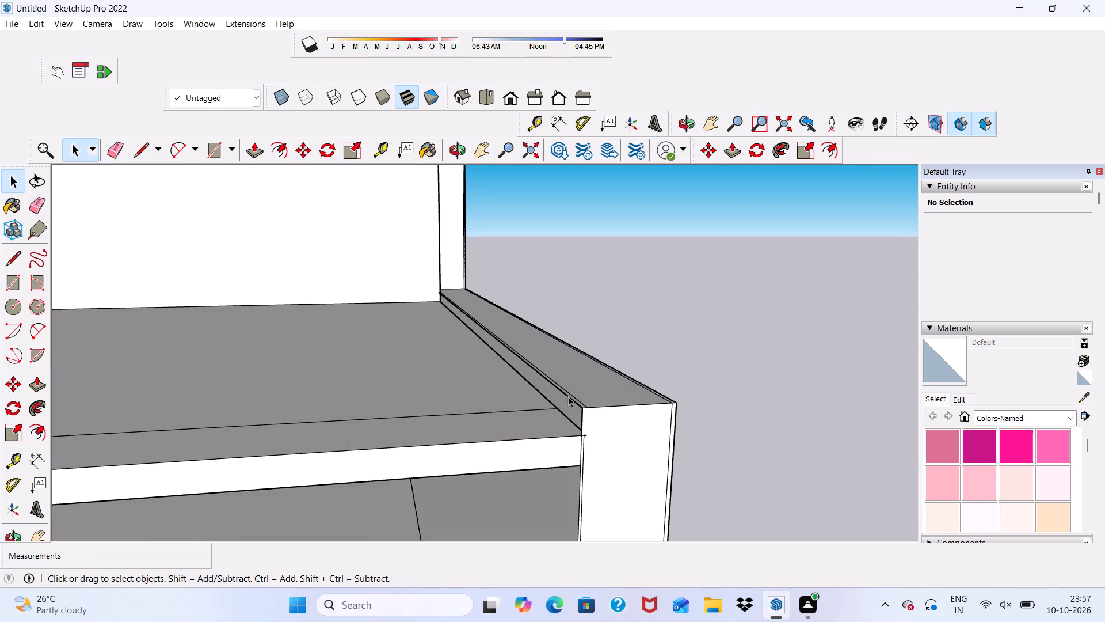
Push/Pull the top face of the cut-down right side panel down by about 3 inches.
click(575, 386)
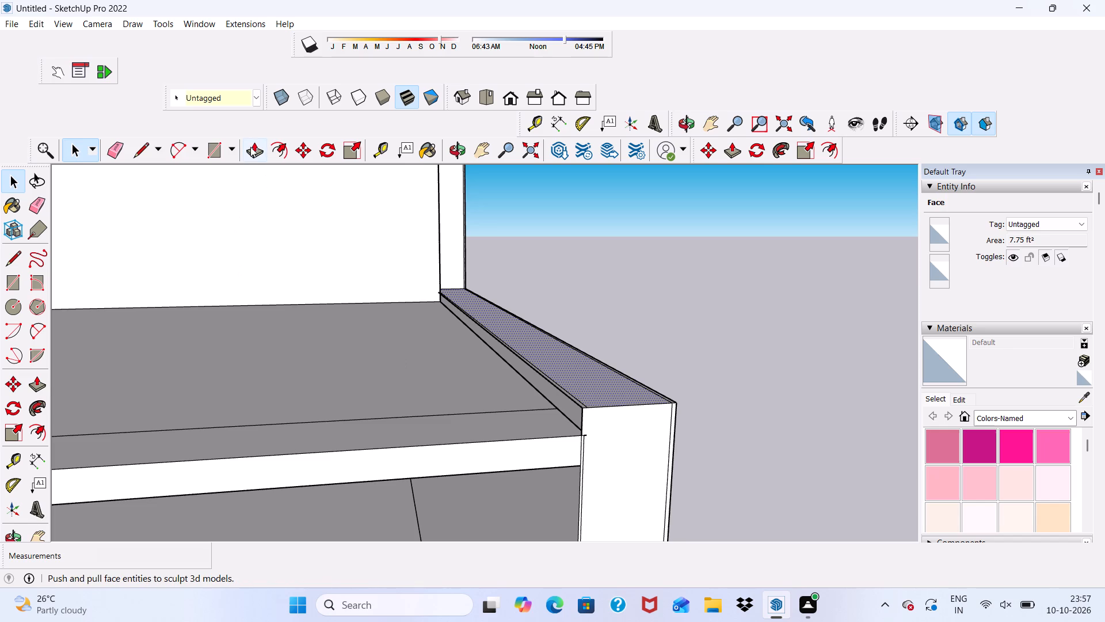
click(250, 147)
drag(557, 340, 563, 359)
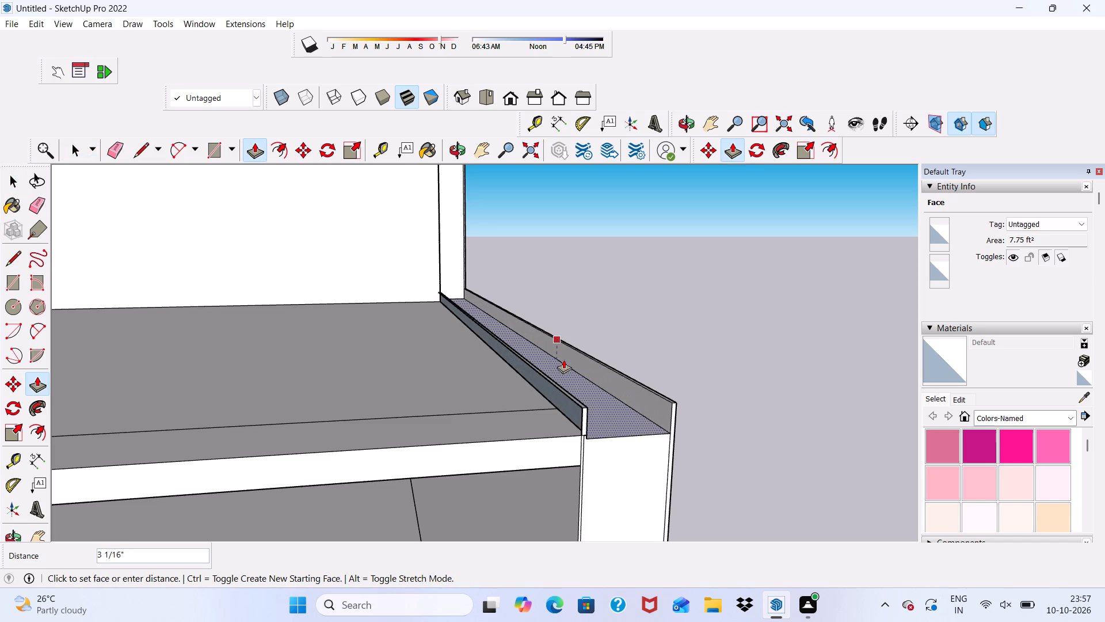
drag(563, 359, 564, 363)
key(space)
Push/Pull the lowered side panel face back up about 15/16", level with the lowest shelf.
scroll(574, 384, up, 2)
scroll(574, 433, up, 3)
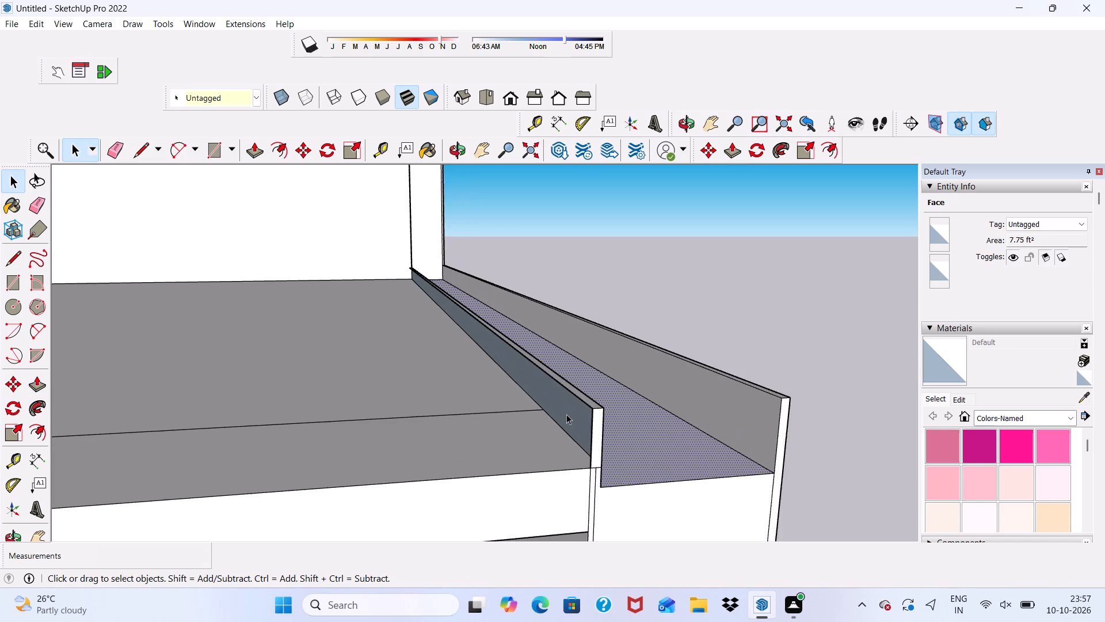
scroll(566, 414, up, 6)
scroll(588, 420, down, 5)
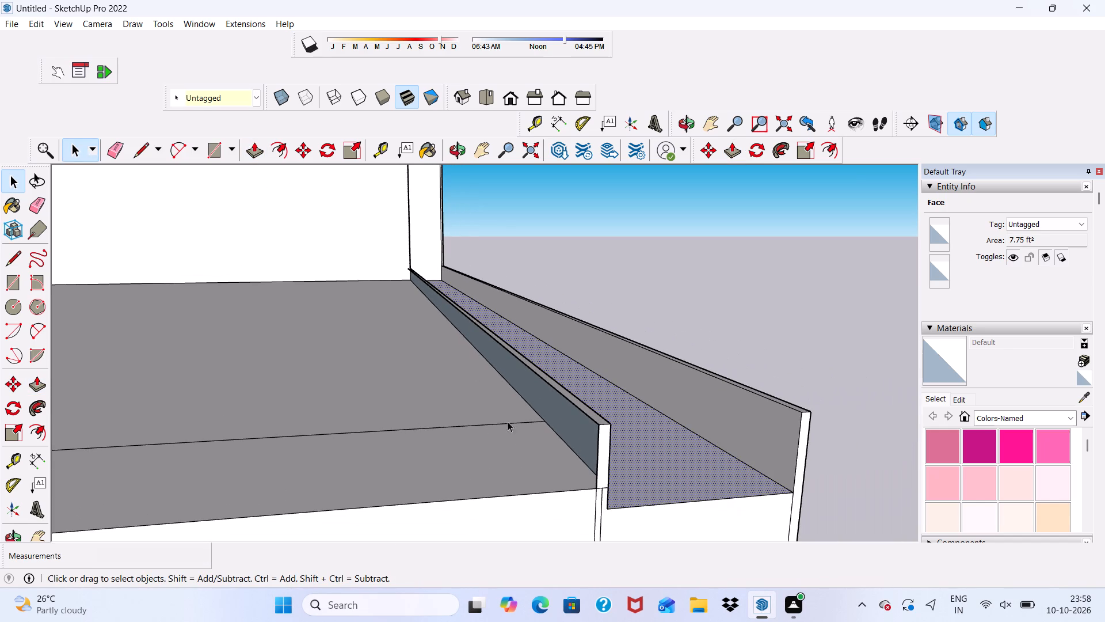
click(253, 151)
drag(262, 158, 458, 370)
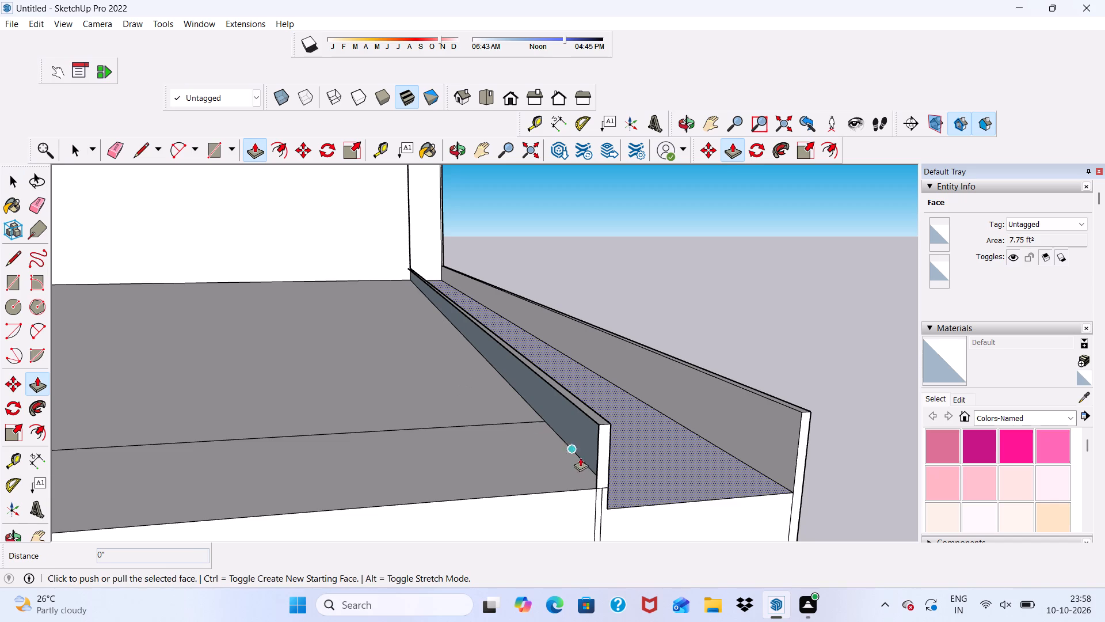
click(661, 479)
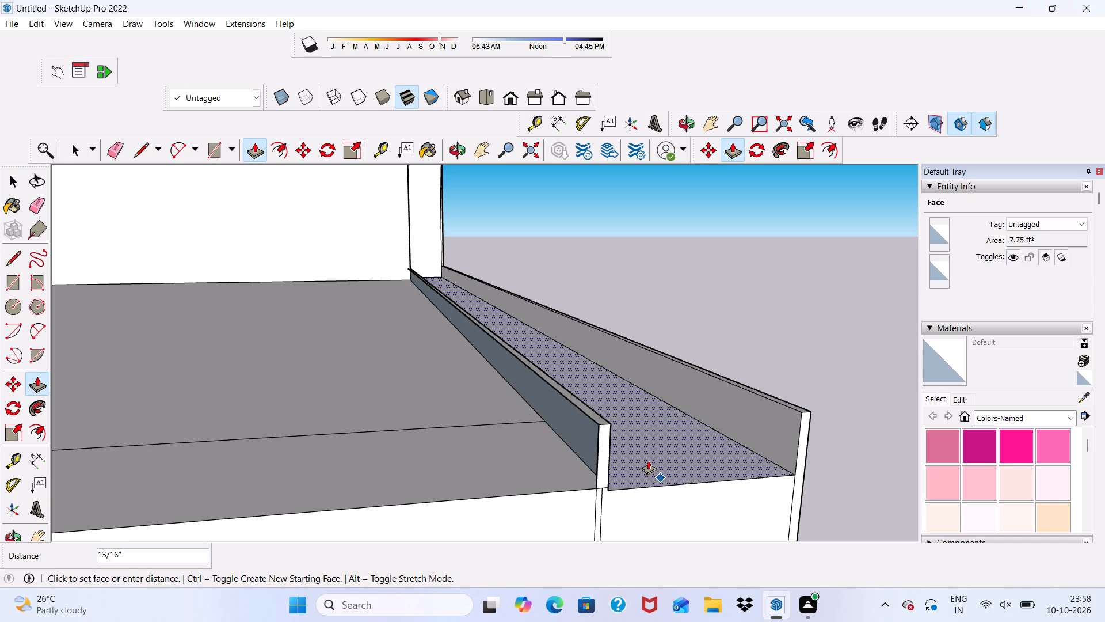
click(561, 486)
scroll(626, 414, up, 3)
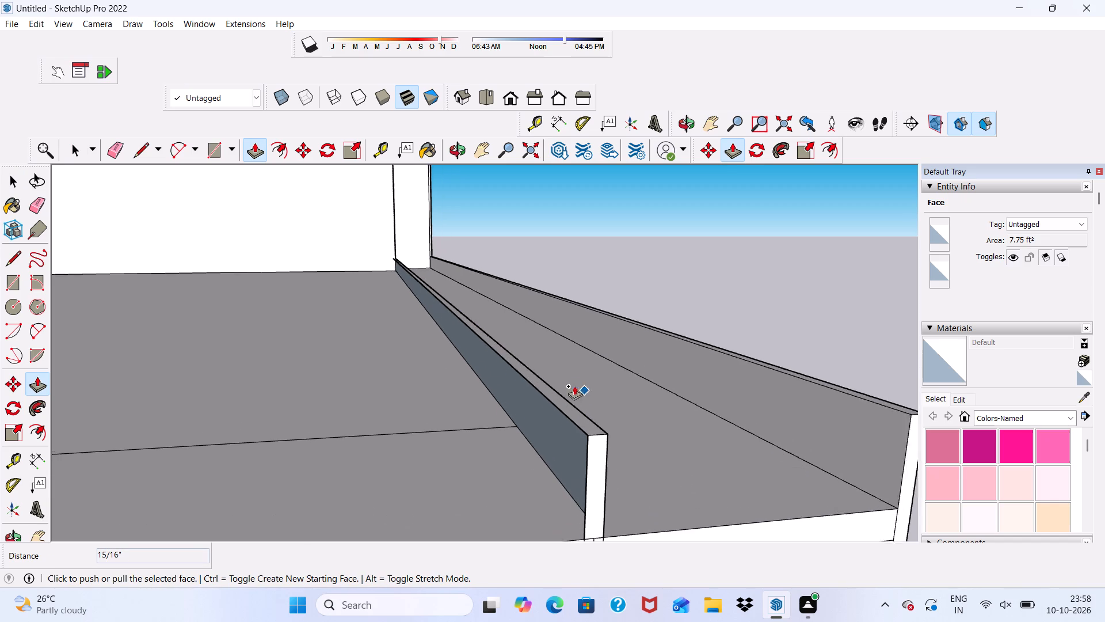
scroll(574, 386, up, 1)
scroll(544, 458, up, 4)
scroll(568, 443, down, 8)
scroll(591, 396, down, 8)
key(space)
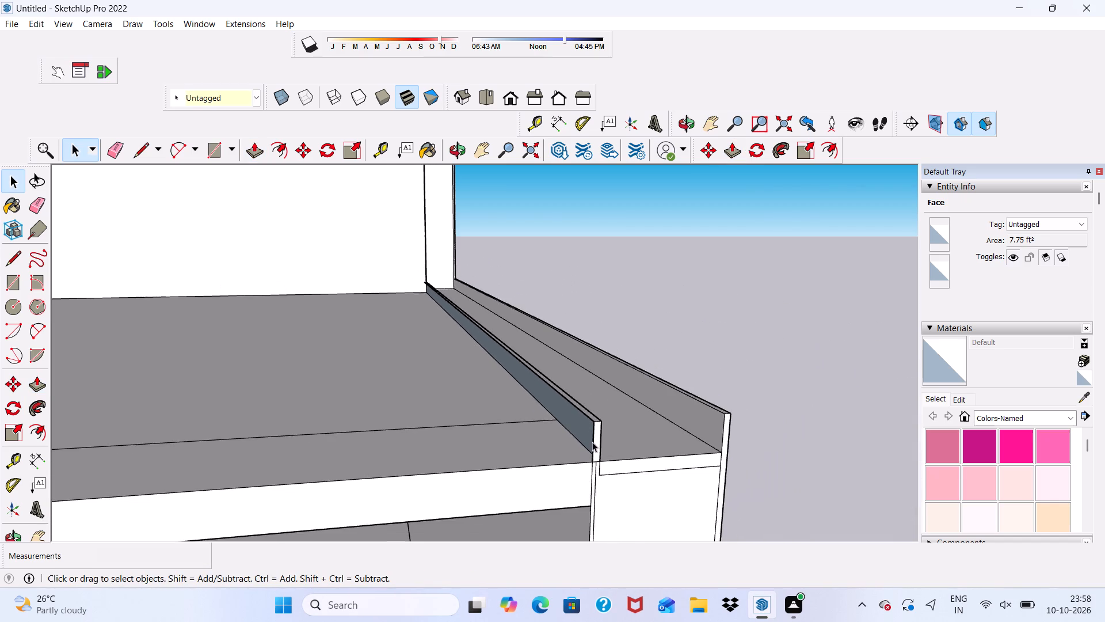
Push/Pull the top face of the thin inner lip beside the lowest shelf down about 2".
middle_drag(592, 442, 482, 466)
scroll(596, 437, up, 11)
click(557, 431)
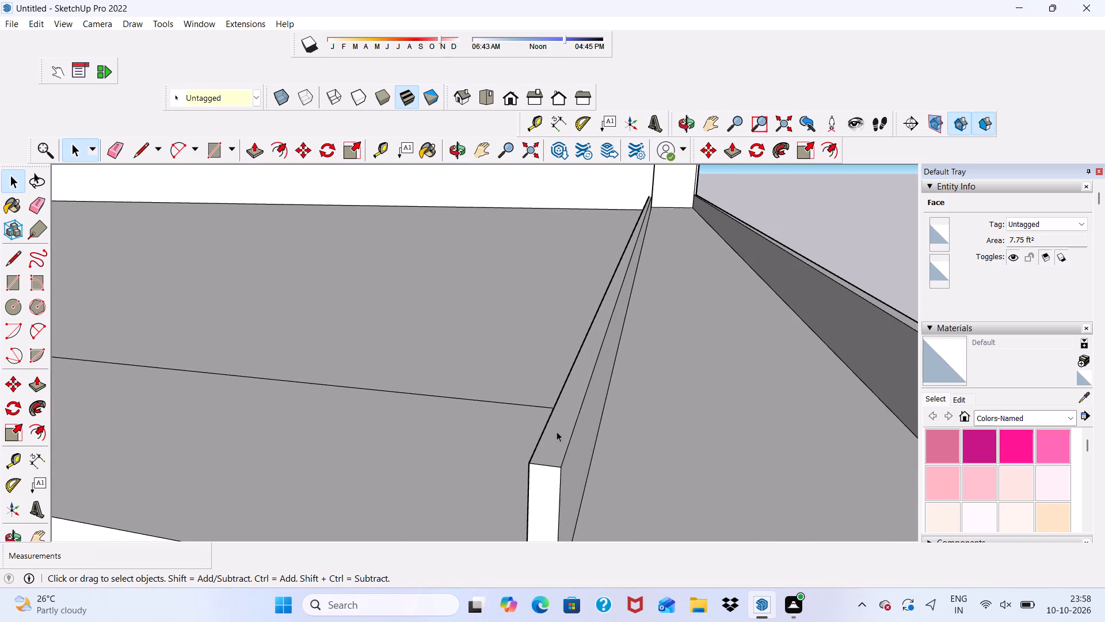
click(250, 152)
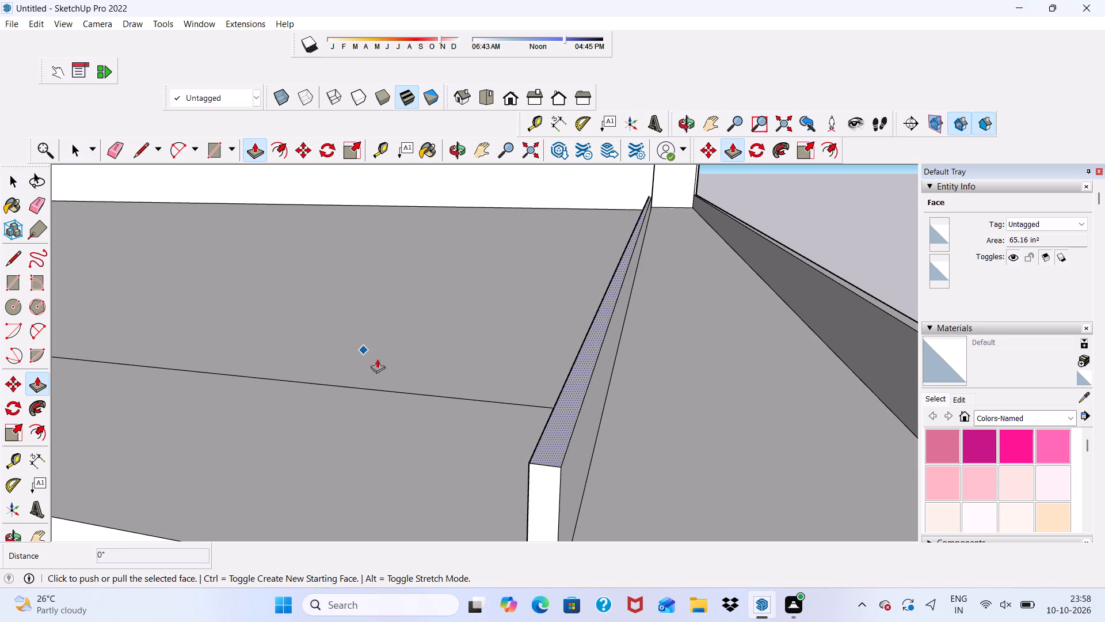
key(space)
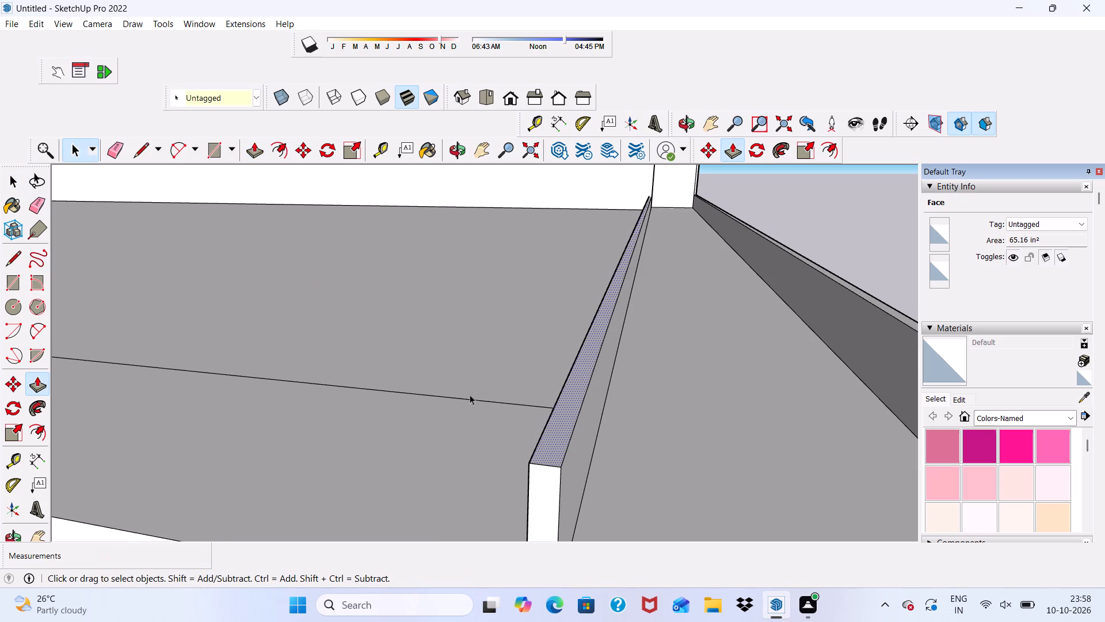
click(259, 151)
scroll(574, 401, down, 7)
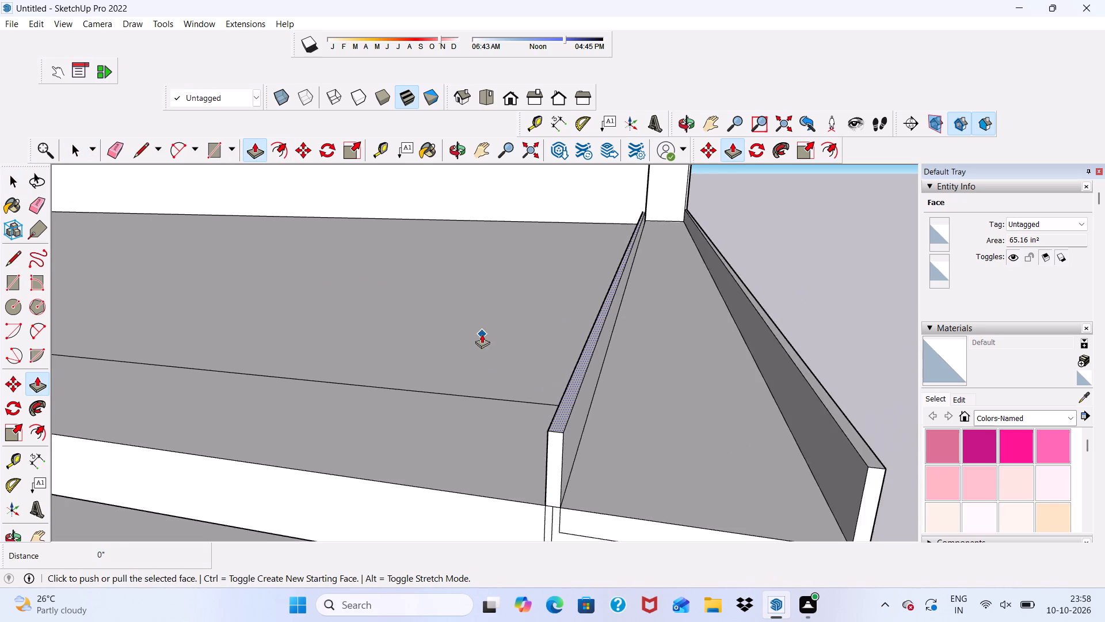
scroll(482, 334, down, 3)
scroll(551, 414, up, 5)
drag(521, 390, 529, 450)
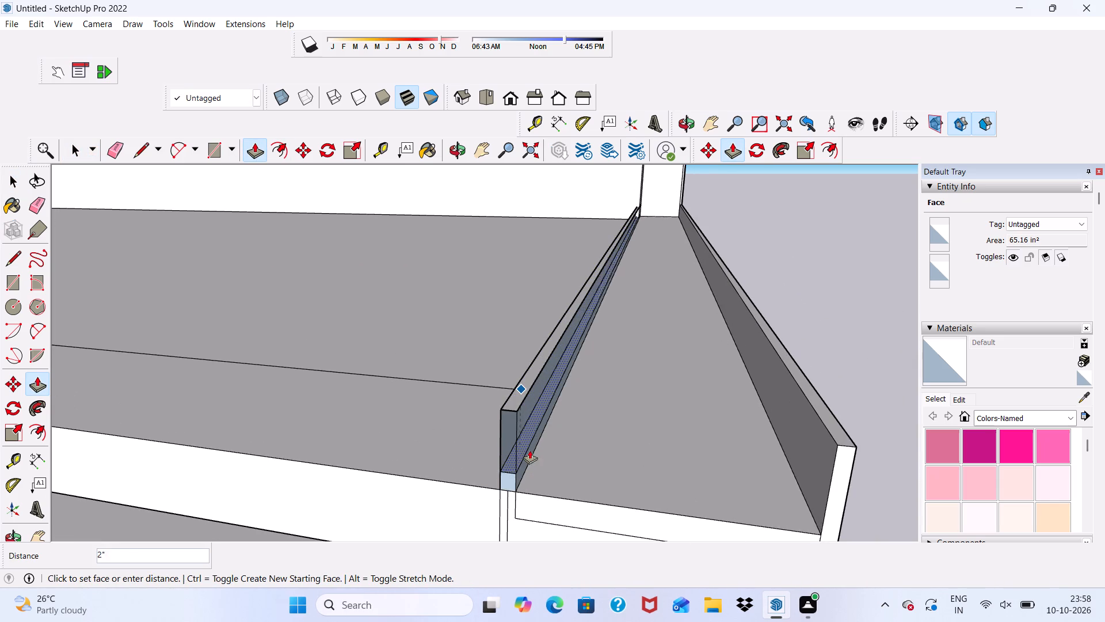
drag(529, 450, 531, 461)
scroll(498, 422, down, 4)
middle_drag(486, 446, 609, 436)
drag(611, 437, 605, 438)
key(space)
Erase the leftover vertical, top and front edges of the thin inner lip between shelf and side panel.
scroll(547, 433, up, 8)
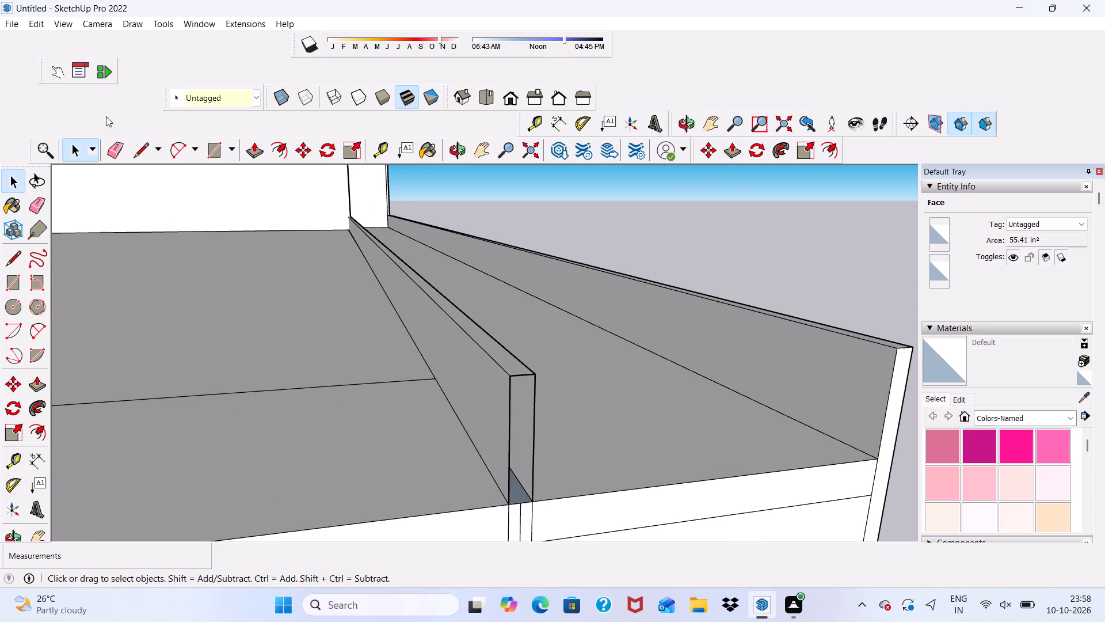
click(120, 153)
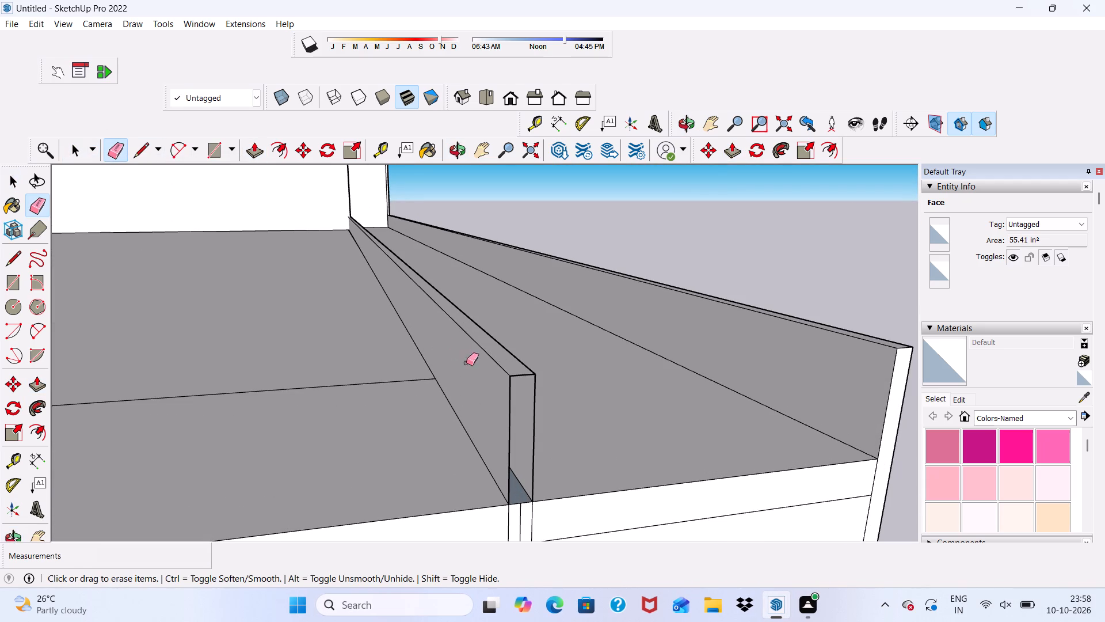
scroll(194, 351, up, 1)
click(585, 411)
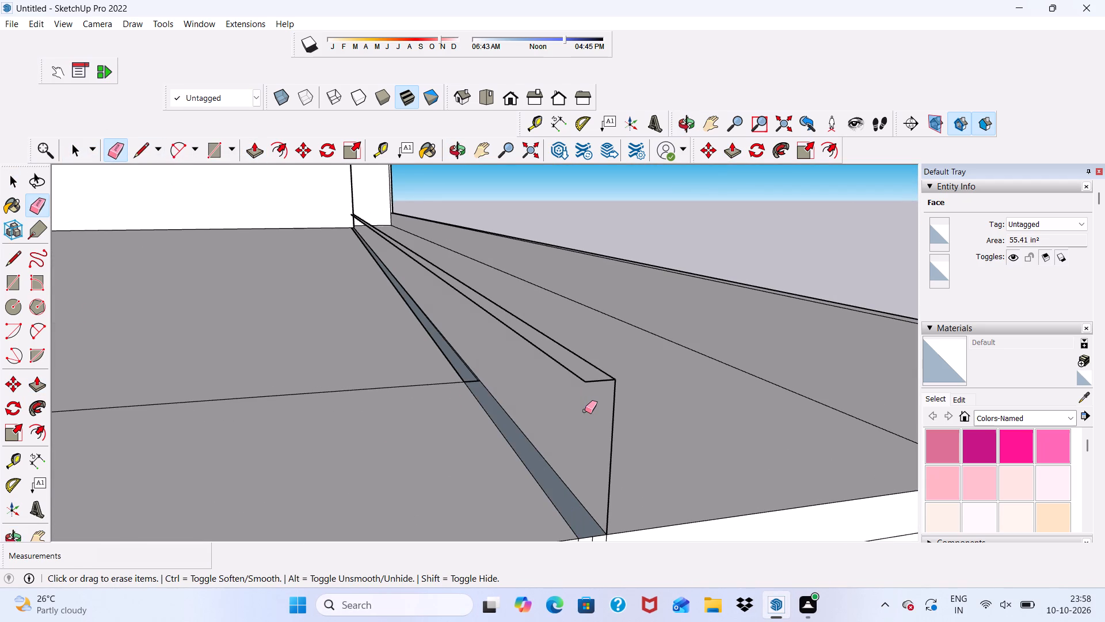
drag(572, 378, 590, 374)
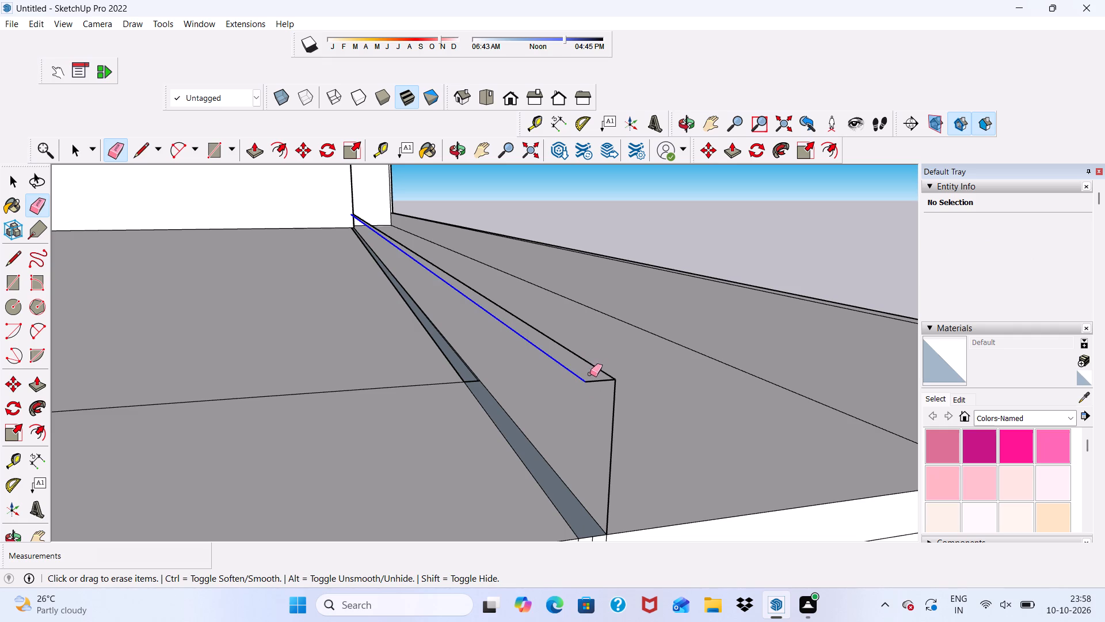
drag(590, 374, 608, 382)
drag(611, 388, 614, 402)
drag(599, 374, 599, 372)
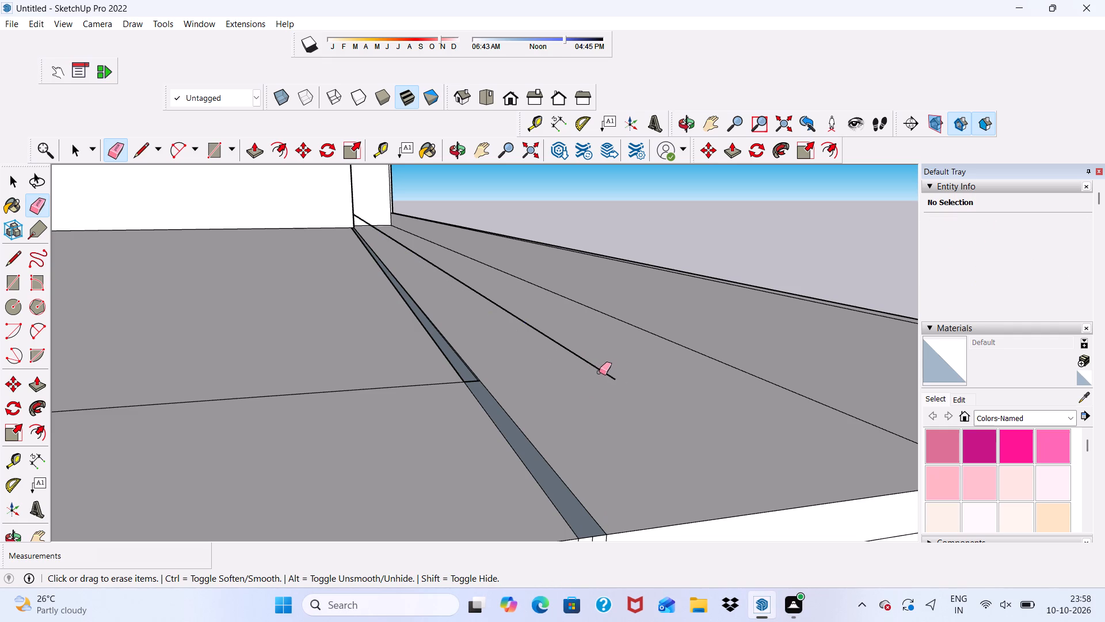
drag(599, 372, 601, 367)
Push/Pull the front section of the narrow strip between the lowest shelf and side panel by about 1/4".
scroll(439, 347, down, 5)
middle_drag(436, 374, 201, 369)
scroll(345, 426, up, 4)
key(space)
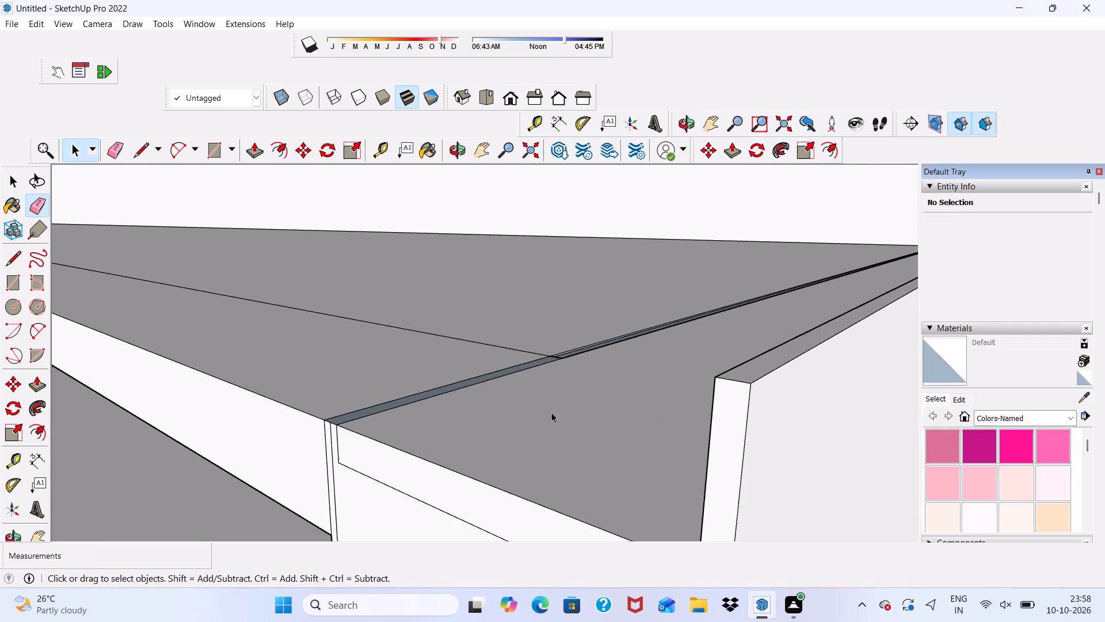
scroll(551, 412, up, 14)
drag(248, 443, 250, 453)
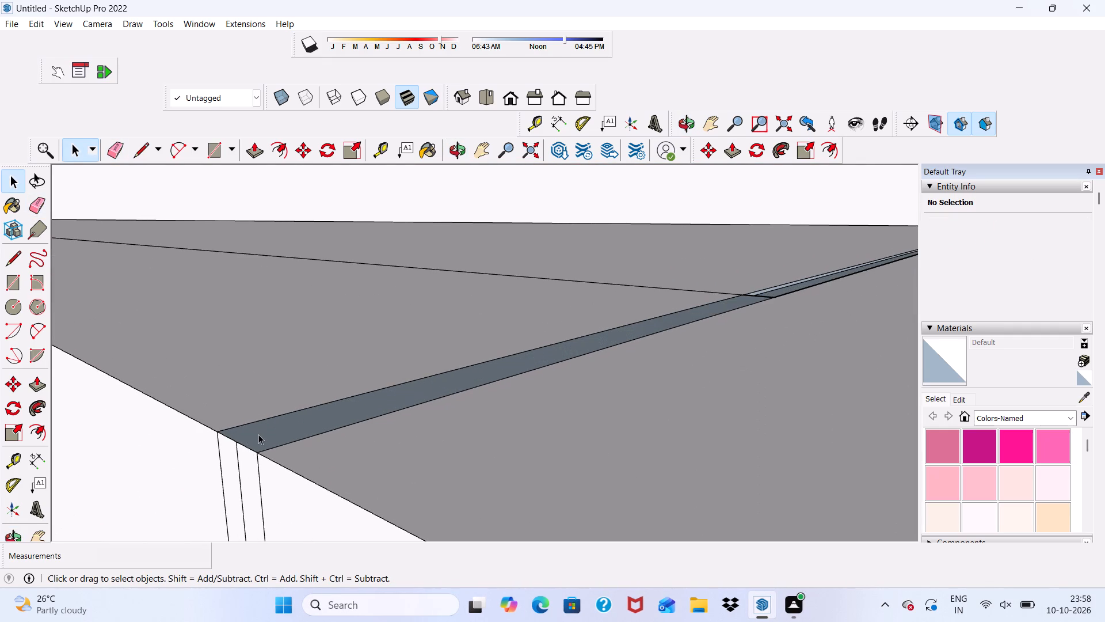
click(259, 432)
click(260, 152)
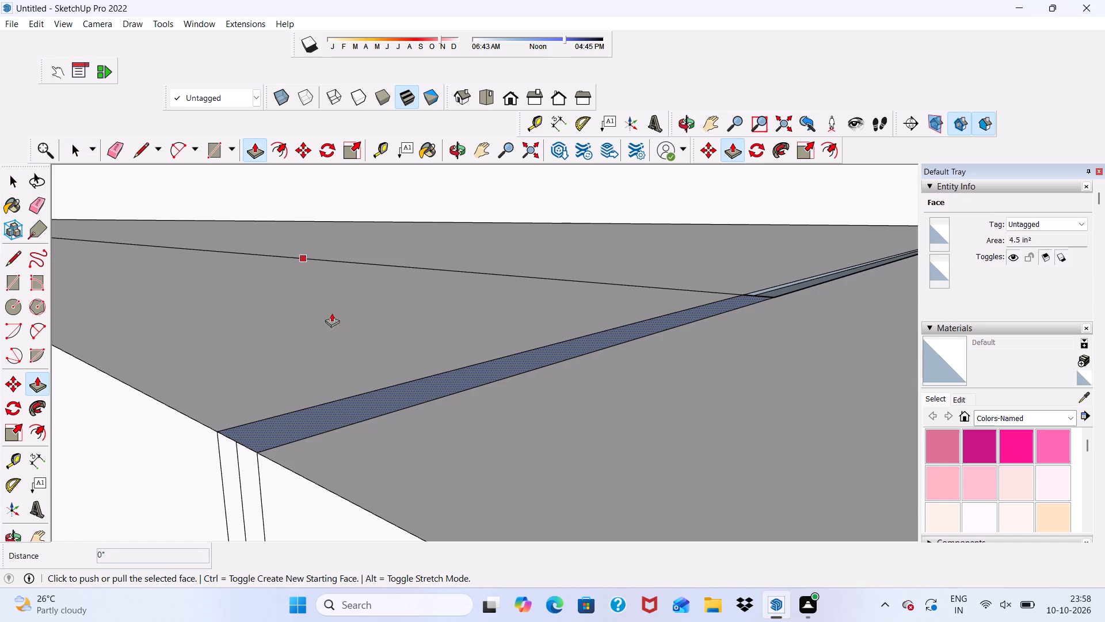
click(322, 409)
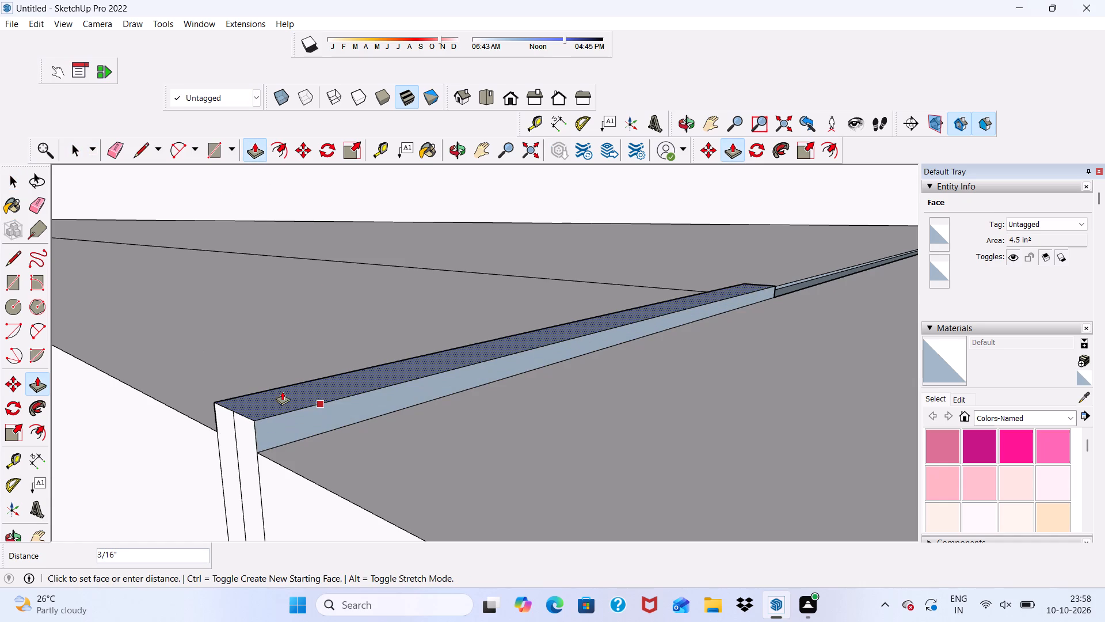
scroll(287, 408, down, 2)
click(311, 427)
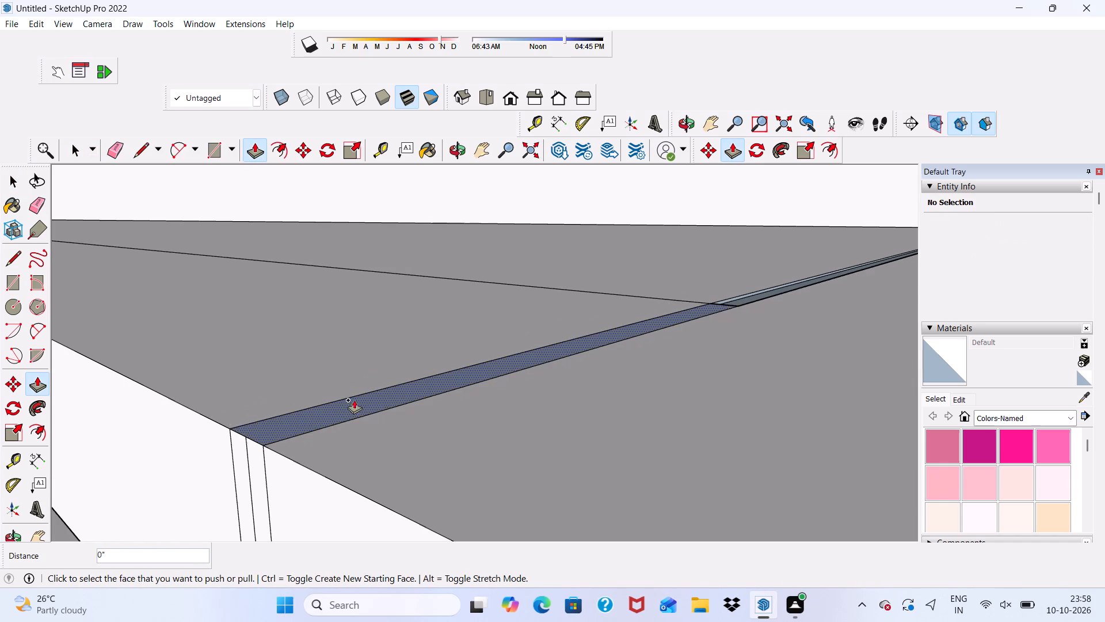
scroll(354, 400, down, 2)
scroll(308, 418, up, 3)
click(307, 413)
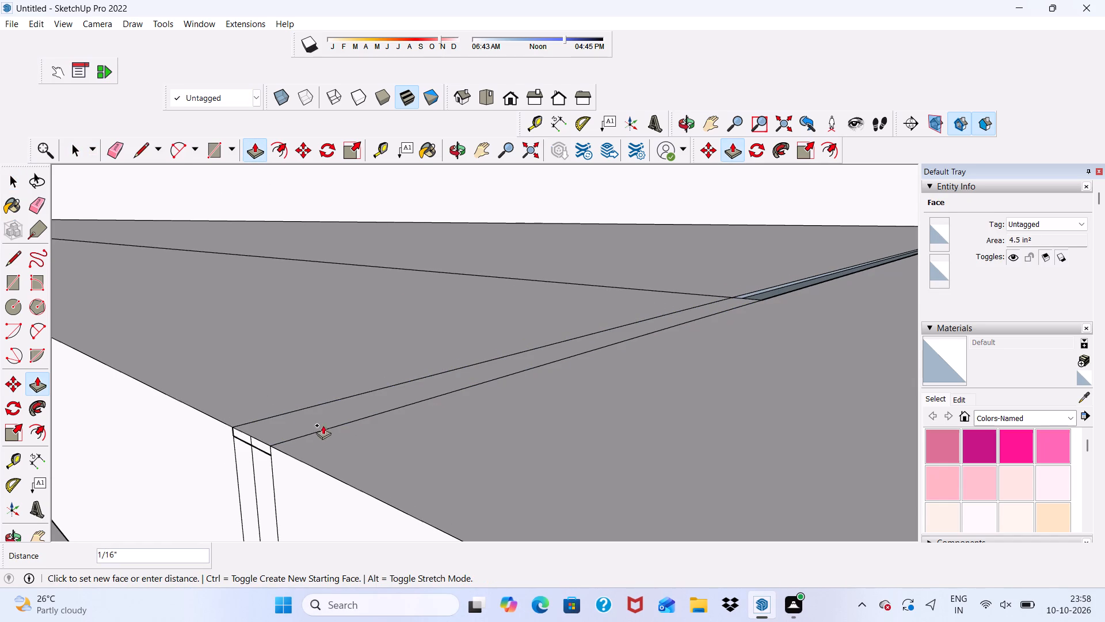
click(352, 443)
Push/Pull the long rear section of the narrow strip beside the lowest shelf by about 1/16".
scroll(208, 389, down, 5)
scroll(323, 409, up, 2)
scroll(525, 327, down, 5)
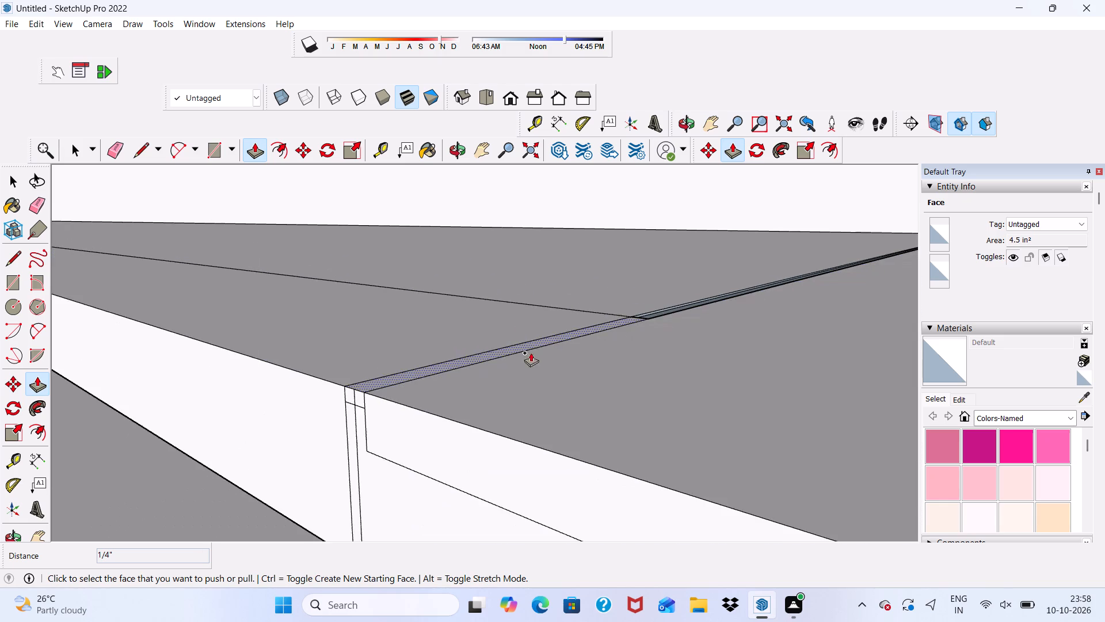
scroll(623, 376, up, 4)
scroll(231, 369, down, 12)
middle_drag(176, 380, 247, 382)
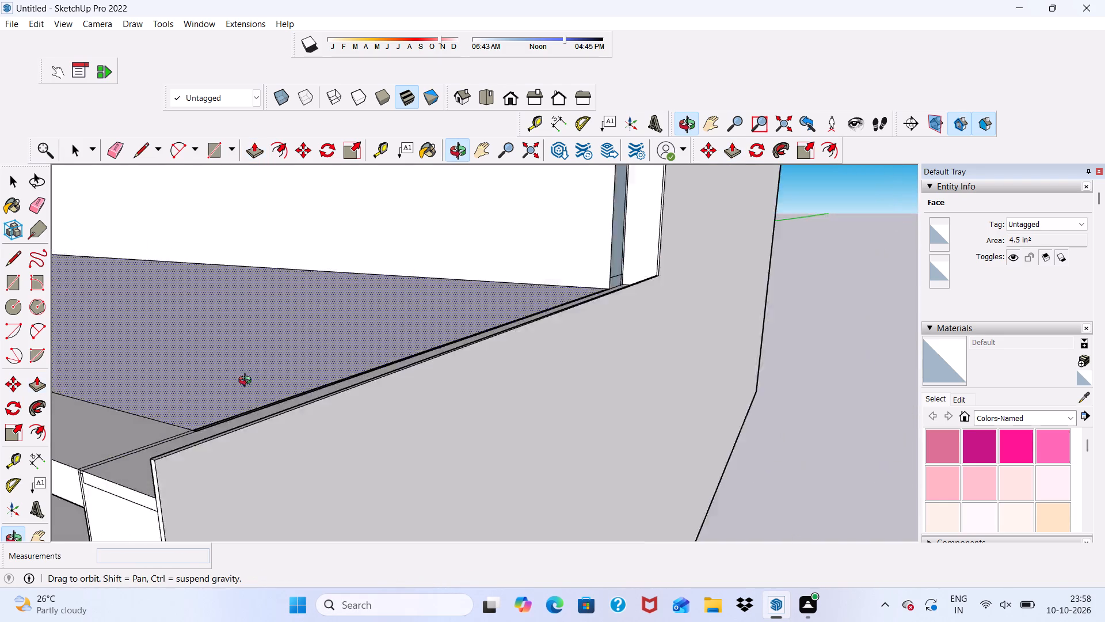
middle_drag(247, 382, 451, 390)
scroll(223, 396, up, 9)
scroll(173, 329, up, 3)
middle_drag(271, 321, 135, 352)
scroll(140, 349, down, 10)
scroll(295, 242, up, 3)
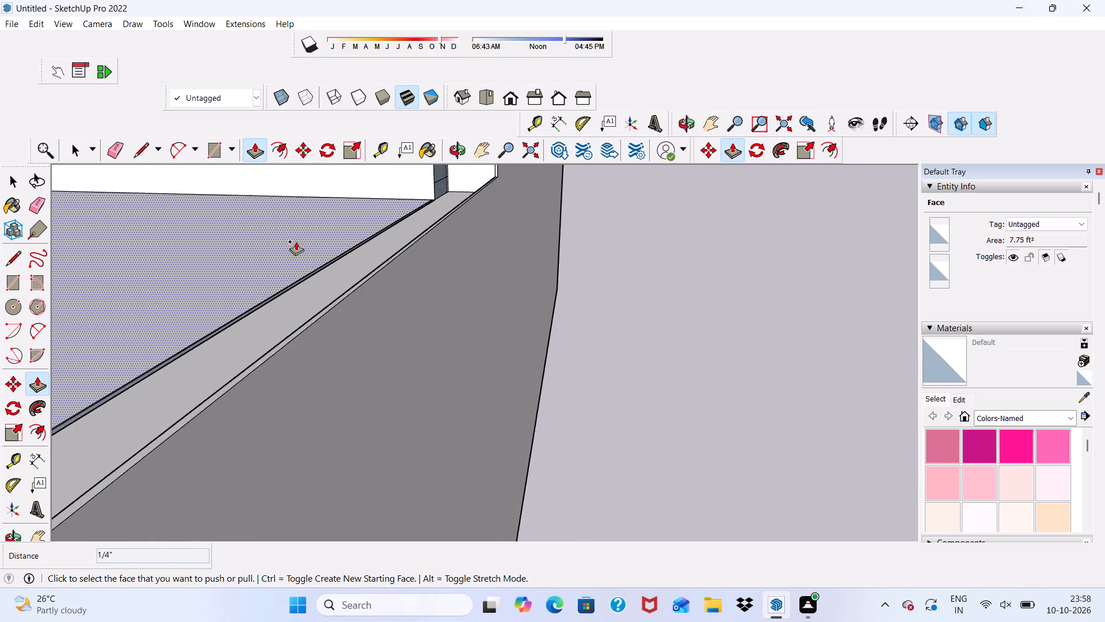
scroll(296, 241, up, 2)
middle_drag(245, 299, 298, 246)
scroll(266, 356, up, 13)
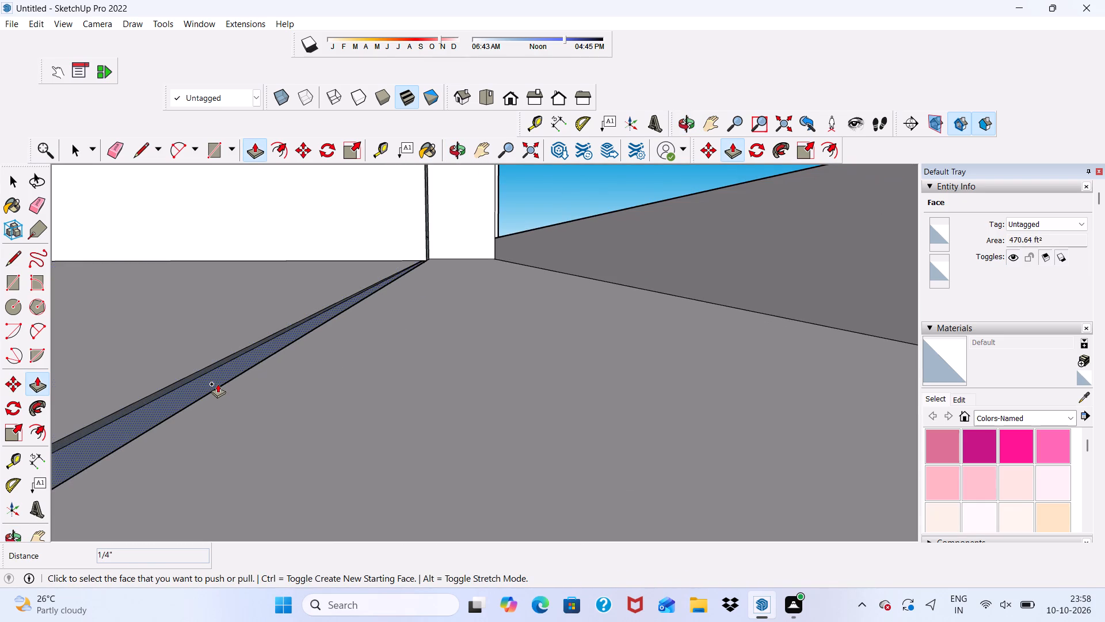
click(218, 384)
scroll(230, 392, down, 4)
click(255, 400)
Push/Pull the narrow top face of the lip along the side panel's outer edge down about 2 11/16".
scroll(200, 383, down, 7)
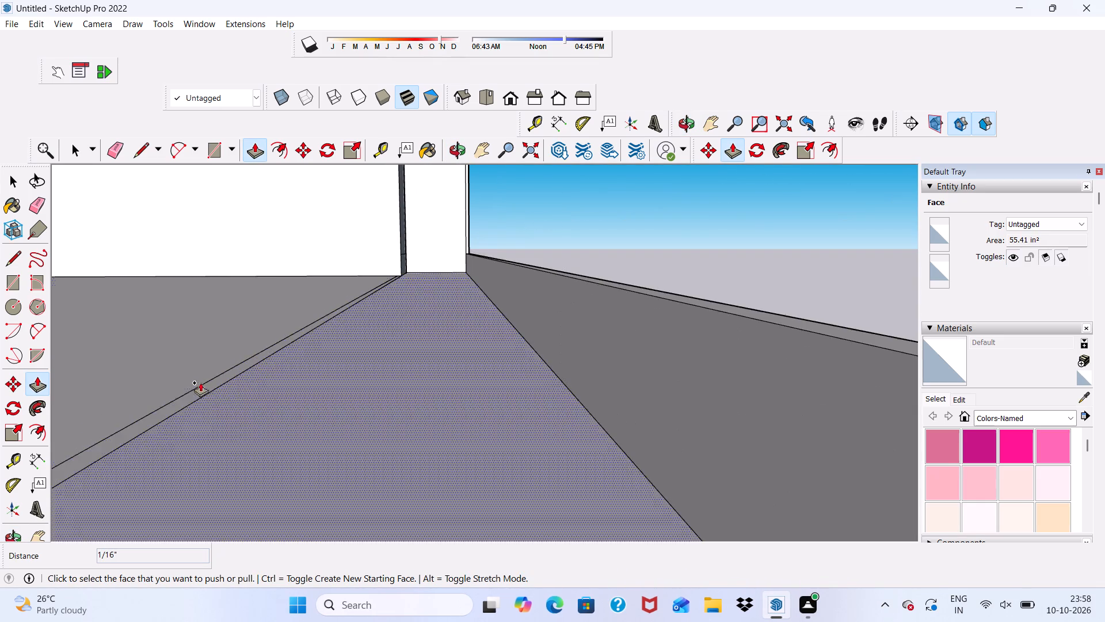
scroll(200, 382, down, 6)
middle_drag(373, 322, 166, 382)
scroll(420, 248, up, 2)
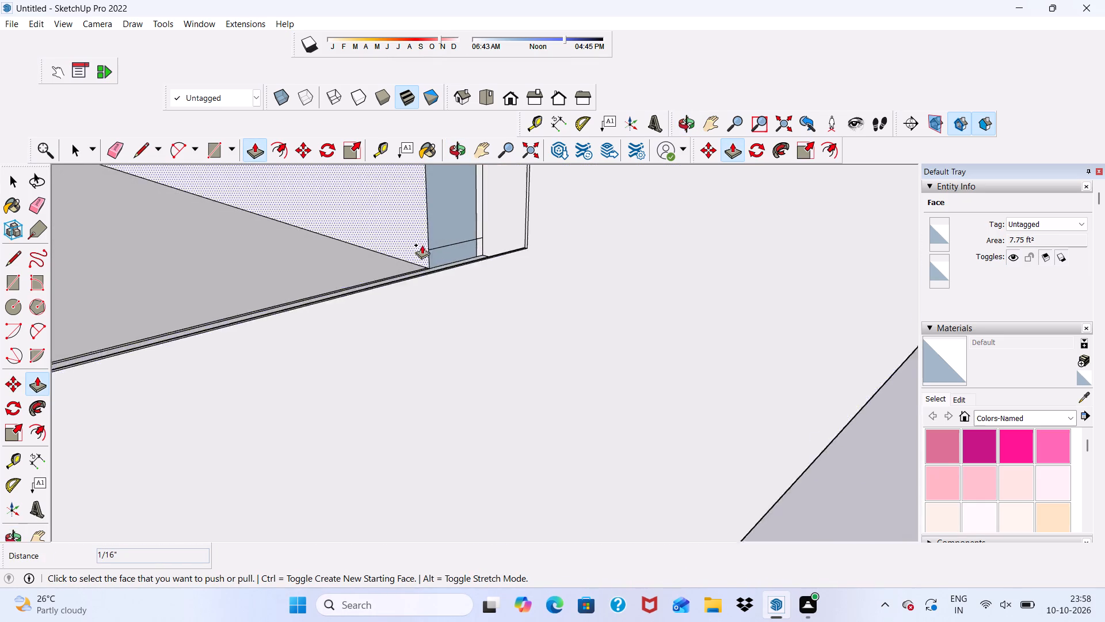
scroll(422, 245, up, 2)
middle_drag(324, 311, 505, 367)
scroll(527, 338, up, 6)
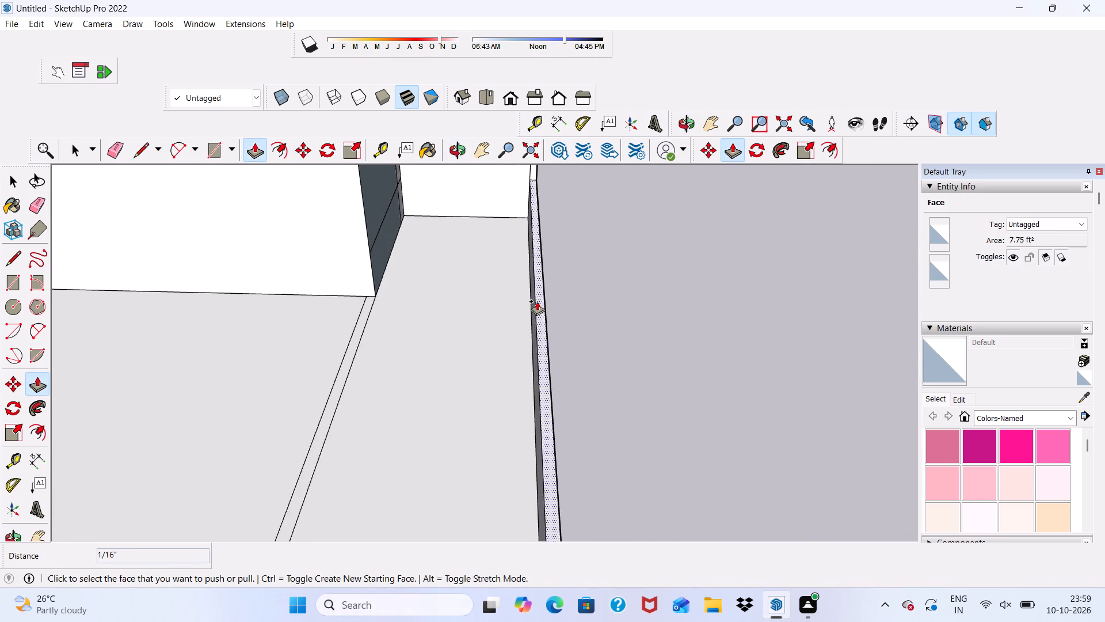
scroll(372, 229, up, 3)
key(space)
scroll(351, 266, down, 4)
scroll(259, 265, down, 2)
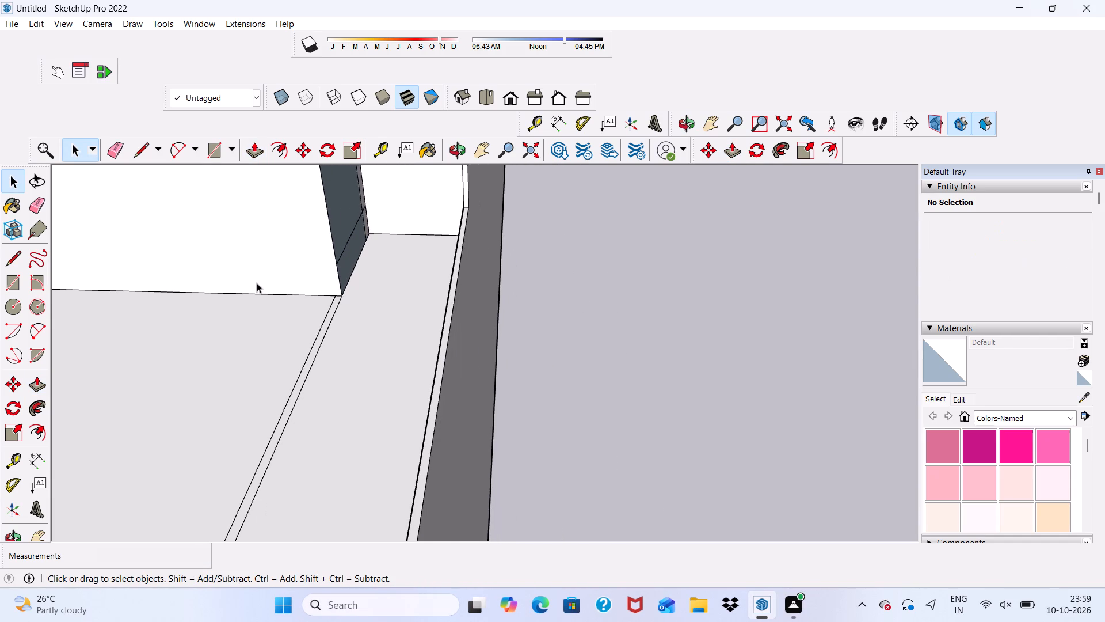
scroll(257, 283, down, 1)
scroll(466, 226, up, 3)
click(462, 245)
scroll(456, 251, down, 1)
scroll(456, 252, up, 2)
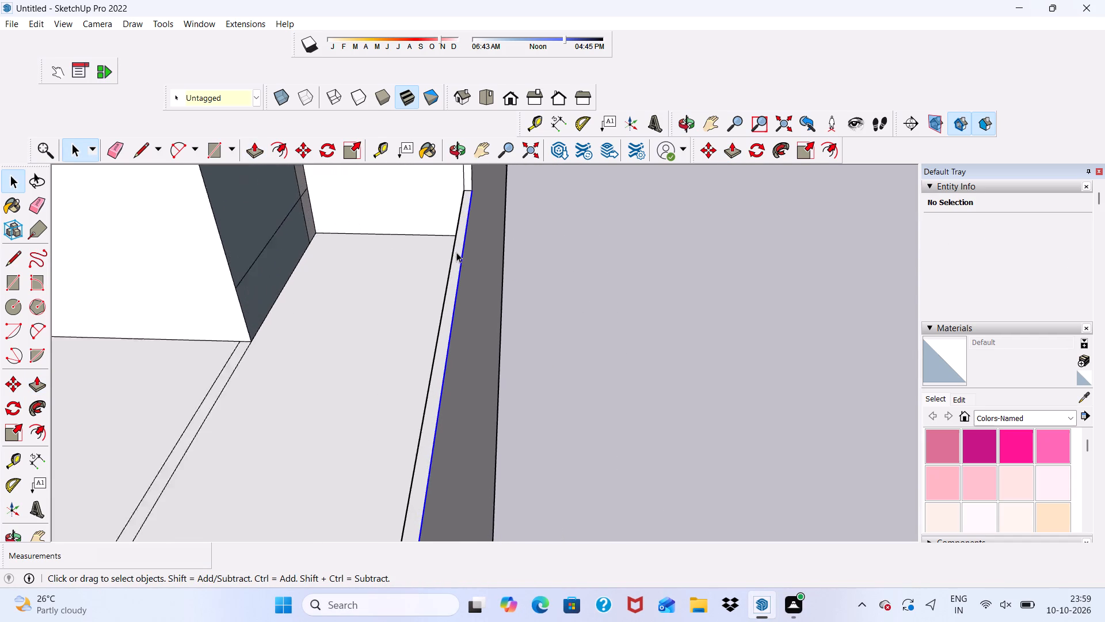
scroll(456, 252, up, 8)
click(453, 270)
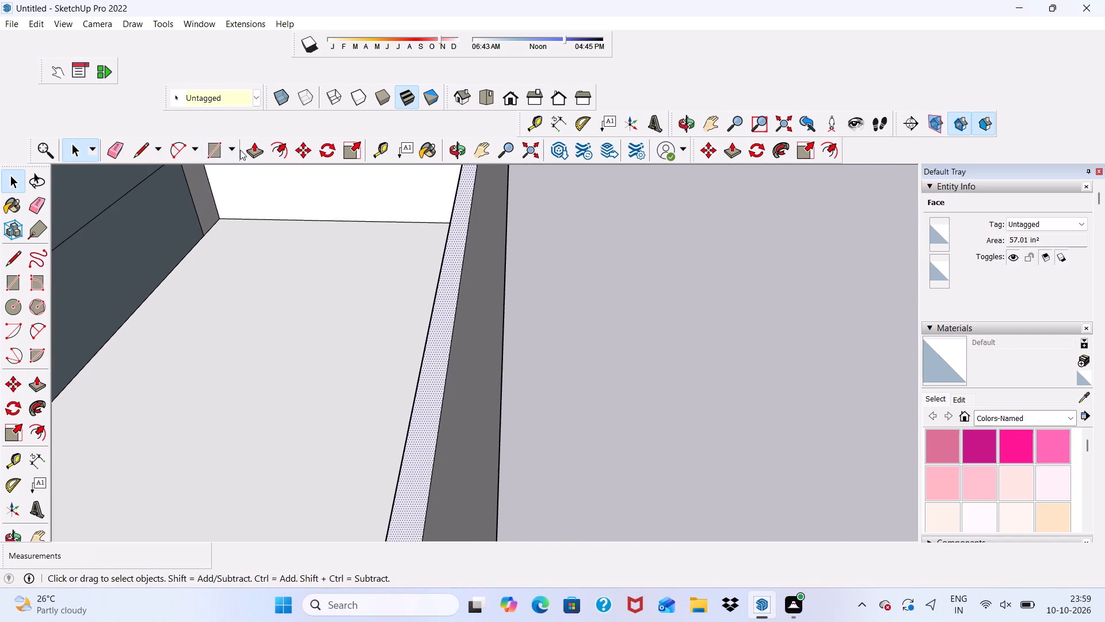
click(246, 148)
scroll(218, 201, down, 13)
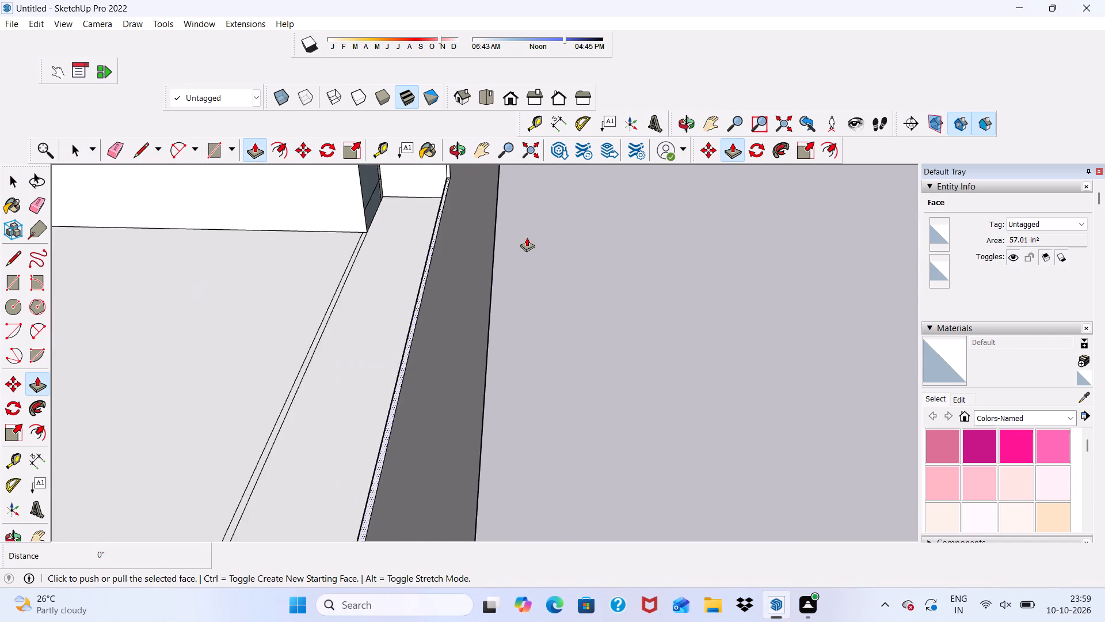
scroll(541, 285, up, 4)
scroll(352, 229, down, 6)
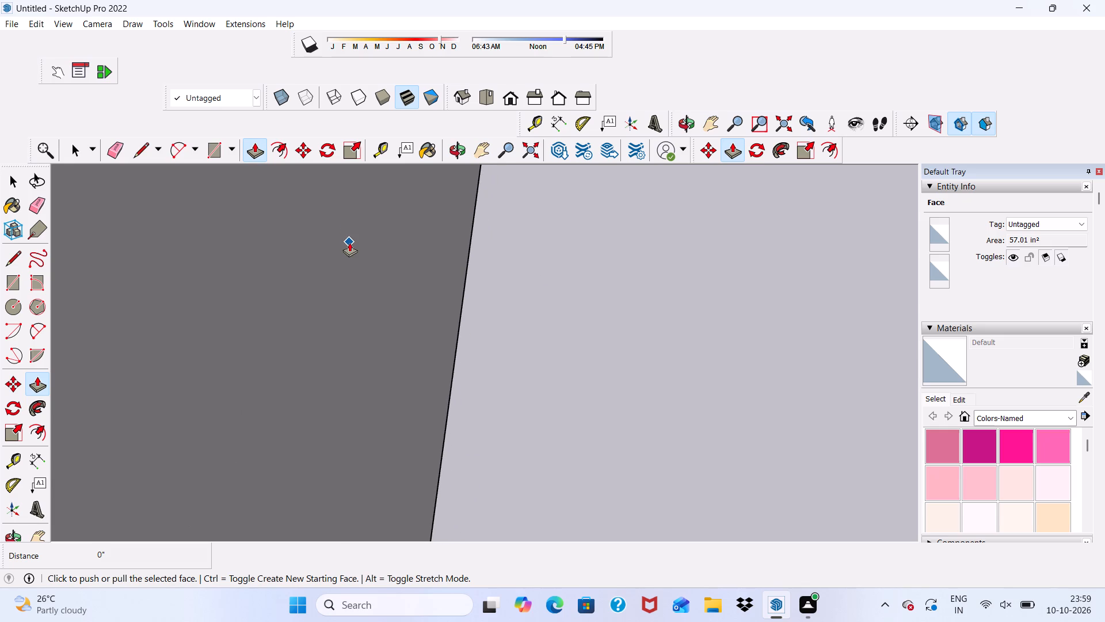
scroll(420, 299, down, 2)
scroll(354, 323, up, 5)
scroll(329, 290, down, 11)
scroll(311, 274, up, 1)
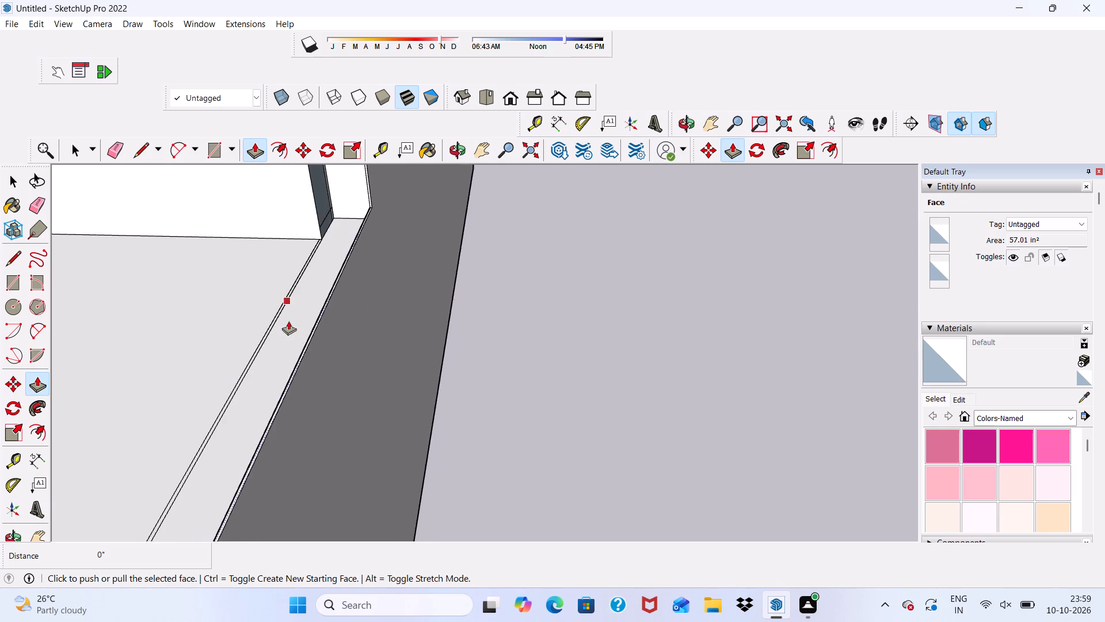
scroll(293, 347, down, 1)
scroll(227, 372, up, 3)
scroll(222, 372, down, 1)
middle_drag(222, 372, 351, 286)
scroll(422, 267, up, 9)
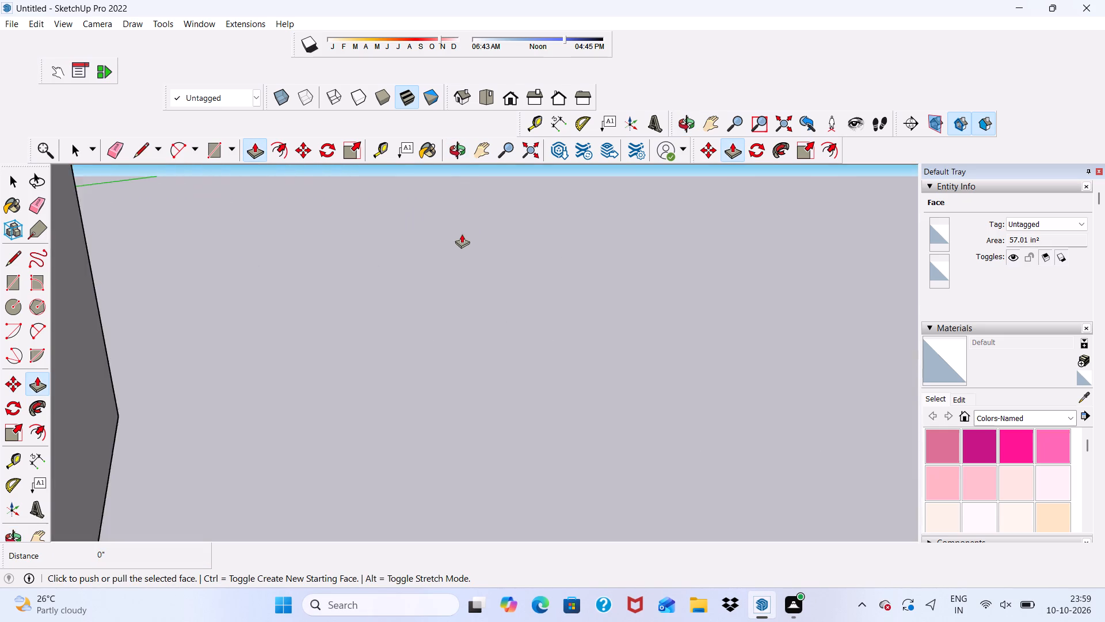
scroll(462, 234, up, 4)
scroll(393, 255, down, 11)
scroll(291, 380, up, 5)
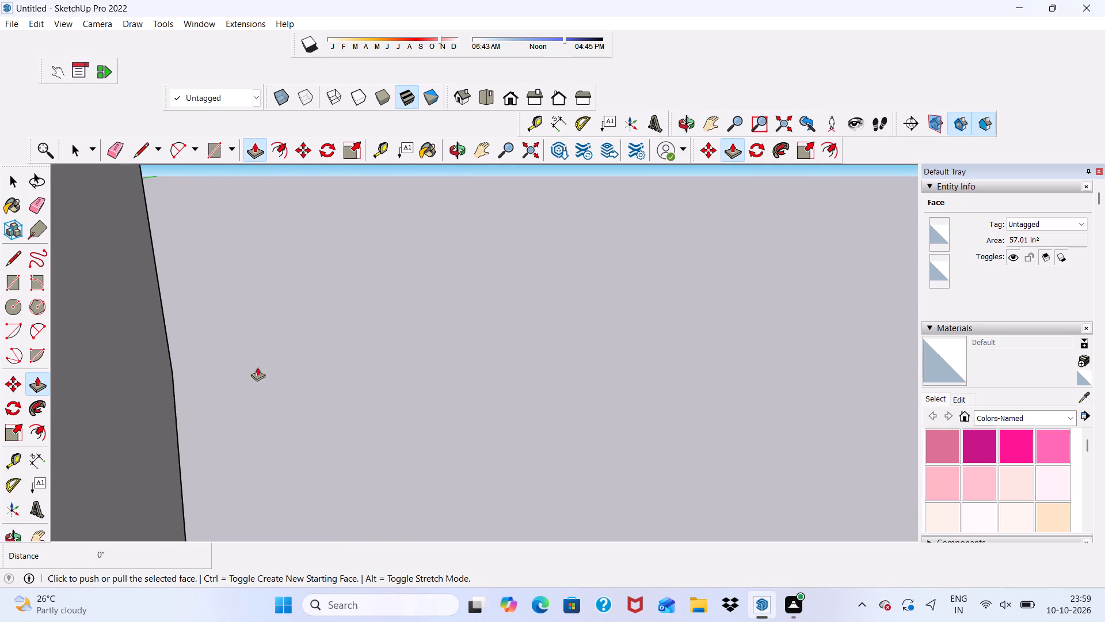
scroll(262, 362, down, 5)
scroll(302, 402, up, 6)
scroll(275, 402, down, 6)
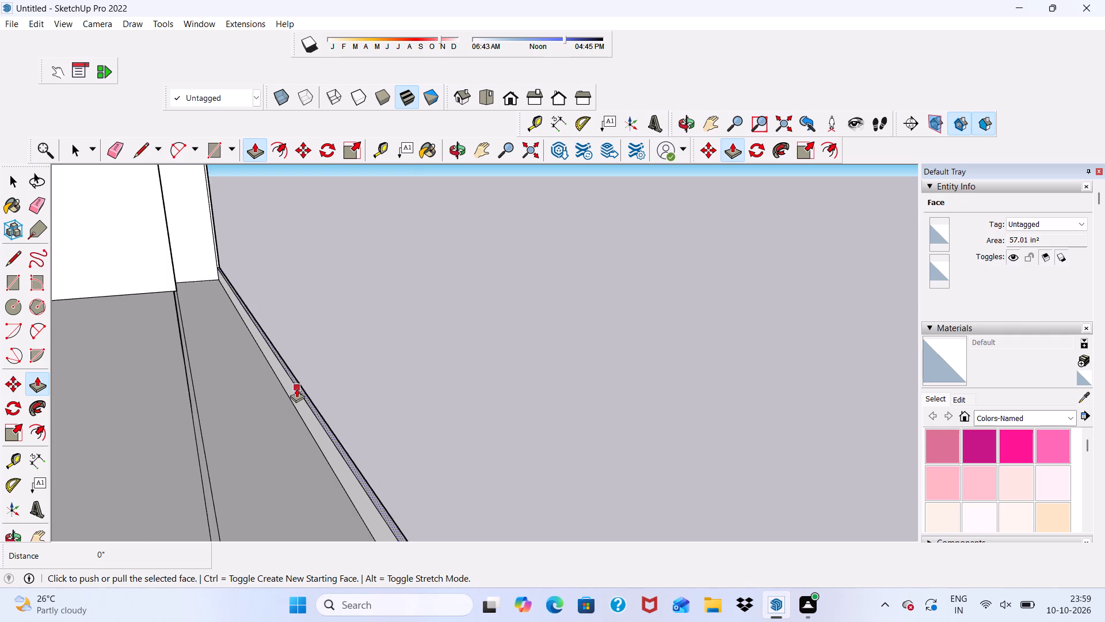
scroll(296, 388, up, 4)
drag(296, 376, 299, 383)
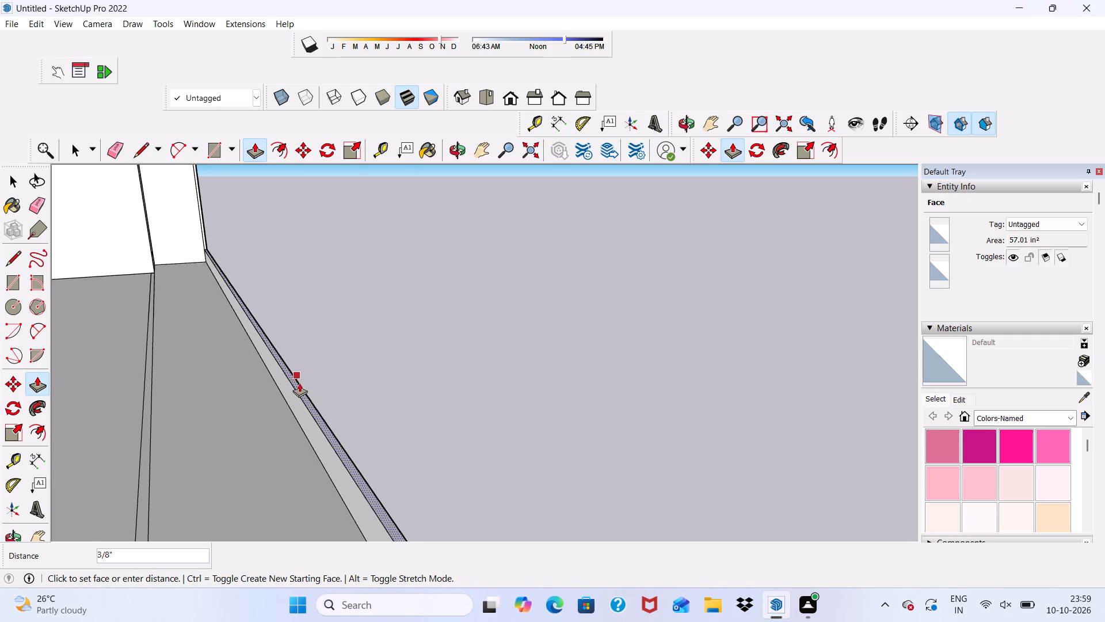
drag(299, 383, 295, 416)
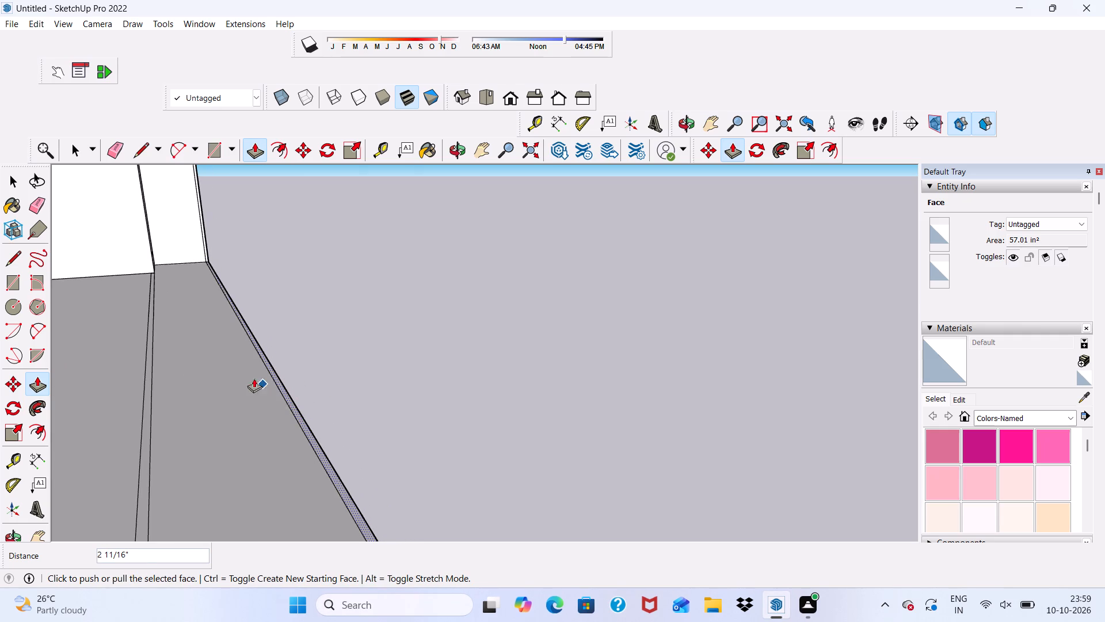
Erase the two short leftover edges crossing the inner side faces of the upright at the back of the shelf.
scroll(237, 365, down, 10)
scroll(239, 318, down, 1)
middle_drag(239, 328, 52, 354)
scroll(212, 351, up, 5)
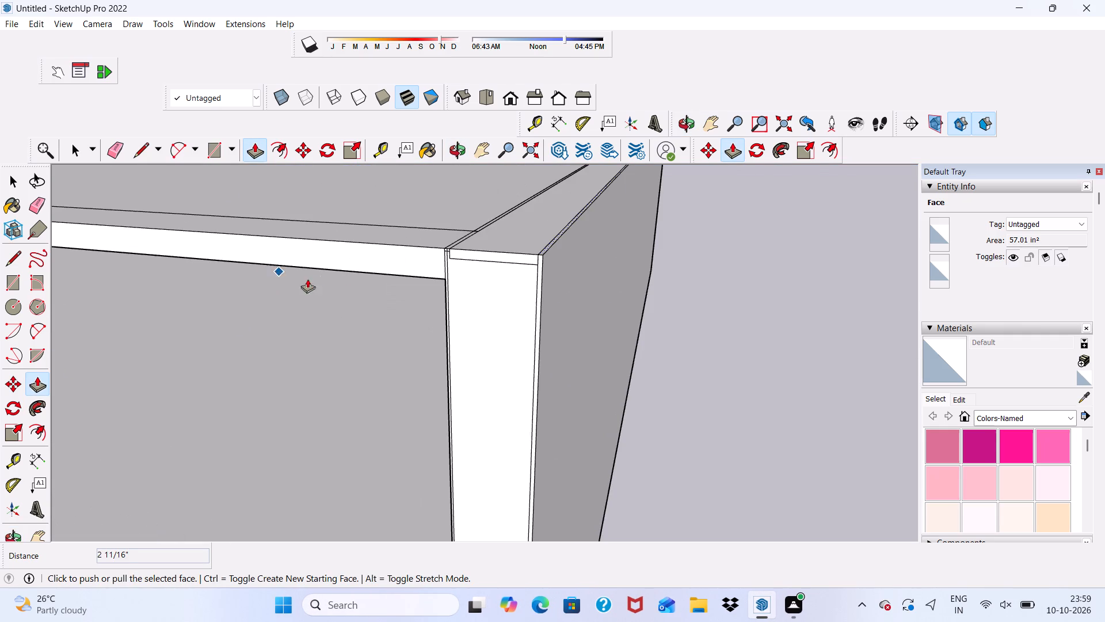
scroll(451, 227, up, 5)
scroll(393, 252, down, 9)
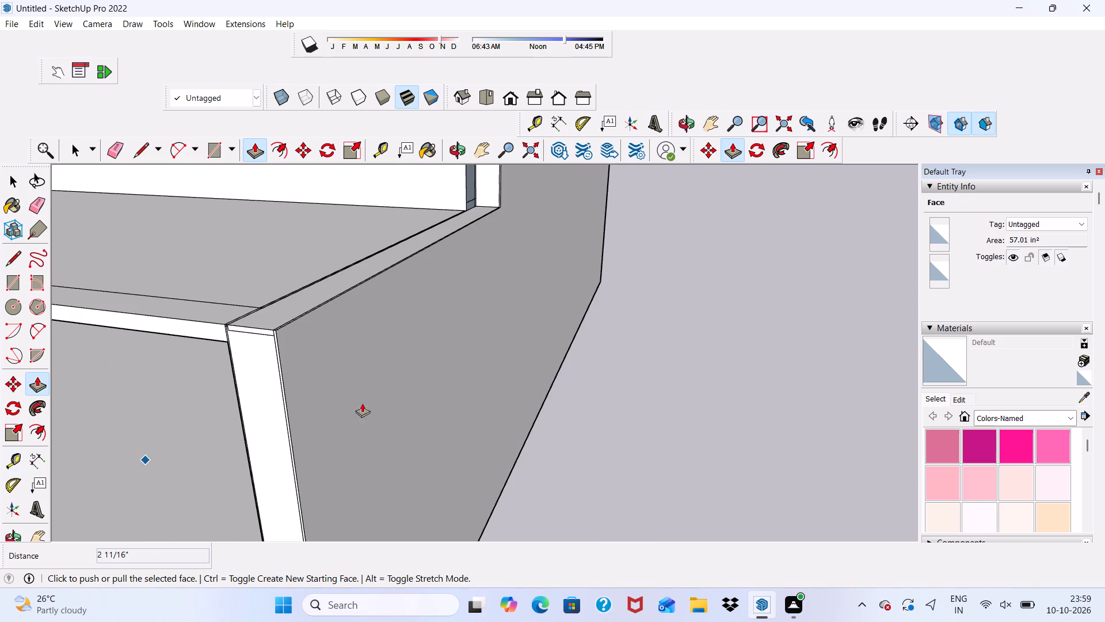
scroll(459, 208, up, 3)
click(110, 146)
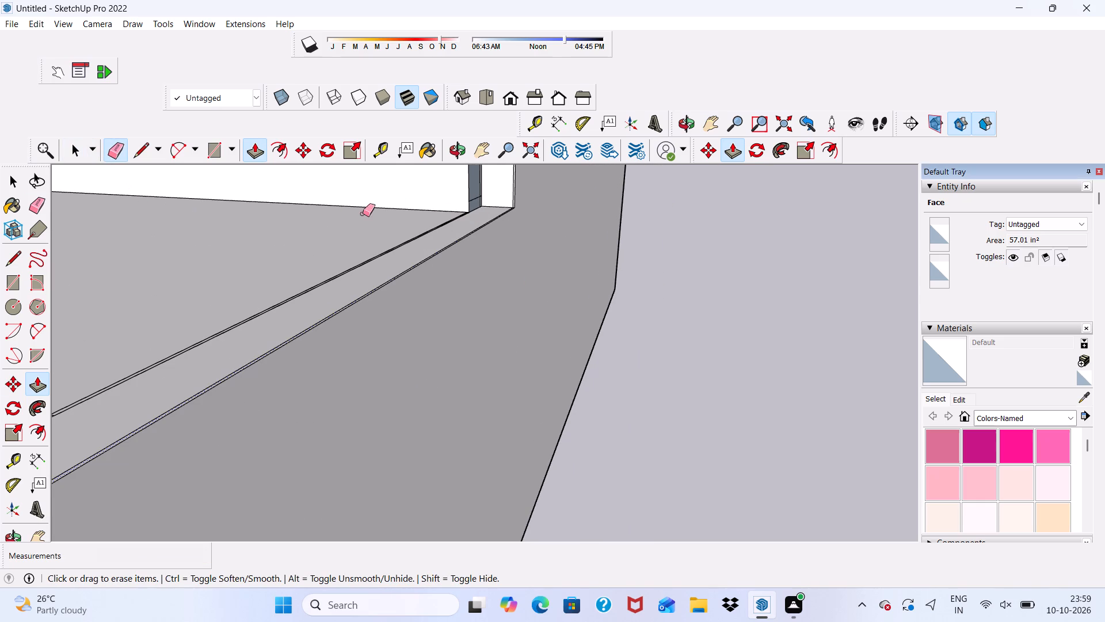
scroll(520, 211, up, 4)
click(448, 191)
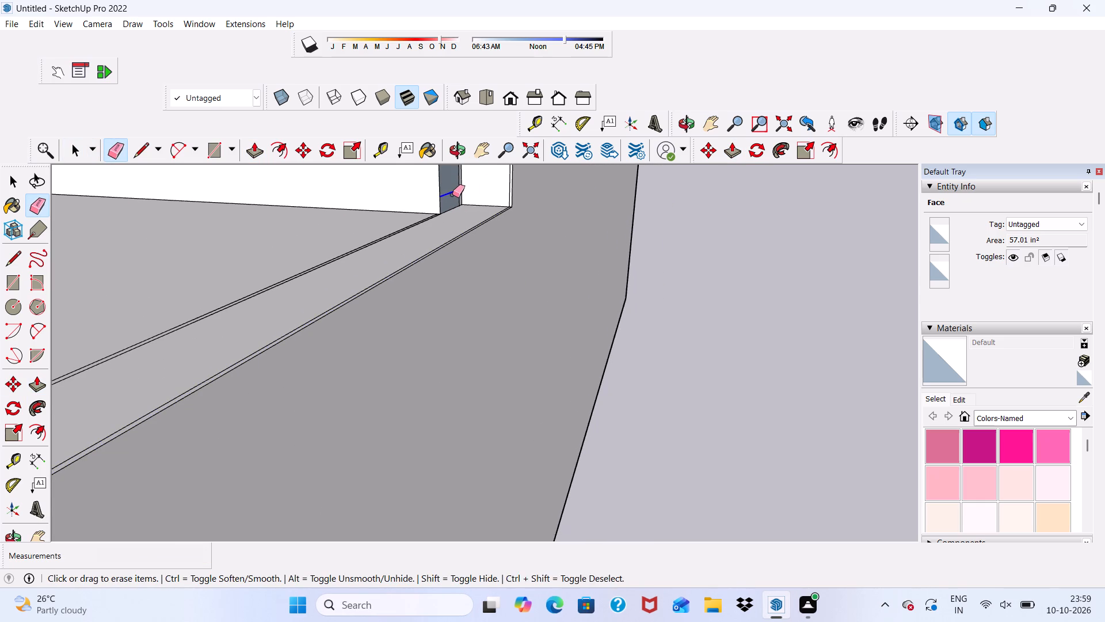
scroll(458, 278, down, 8)
scroll(471, 247, up, 12)
key(space)
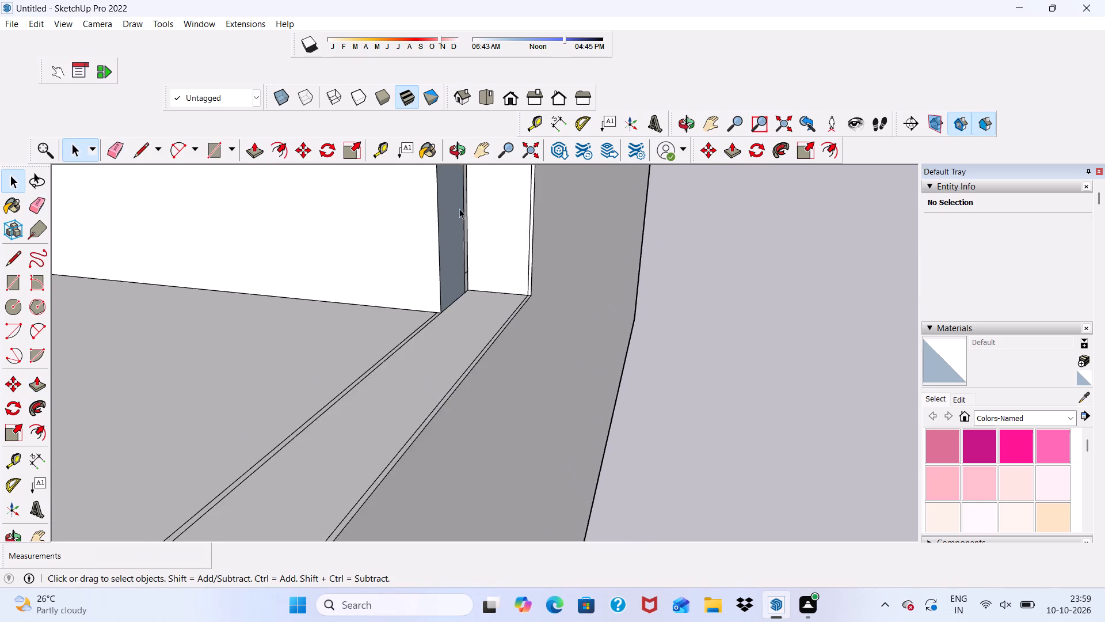
scroll(459, 208, up, 10)
scroll(472, 277, down, 1)
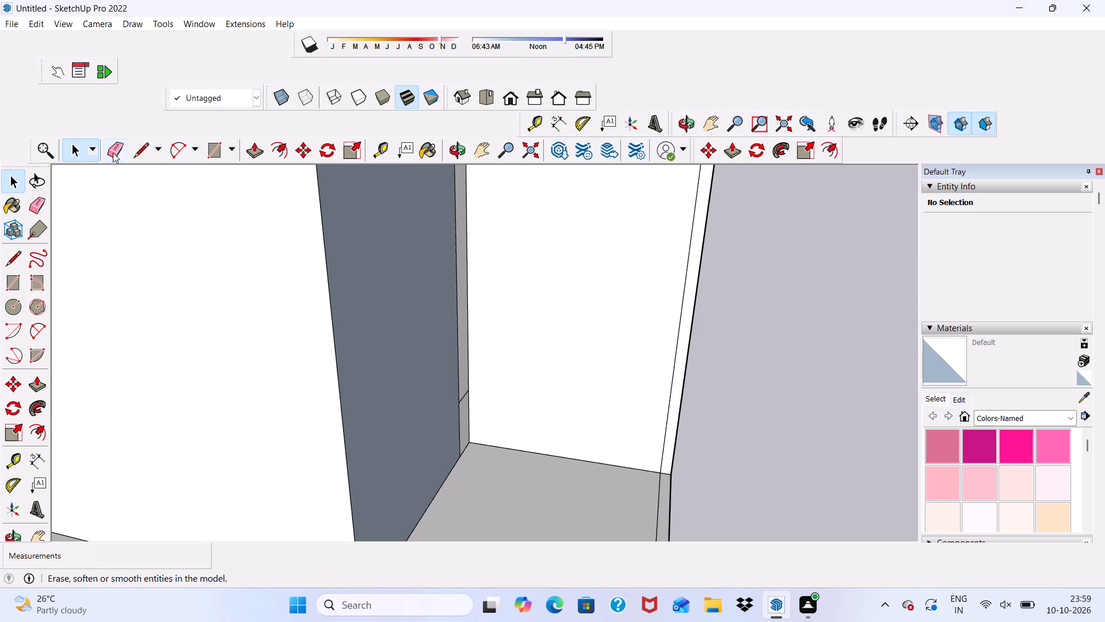
click(118, 149)
scroll(509, 403, up, 7)
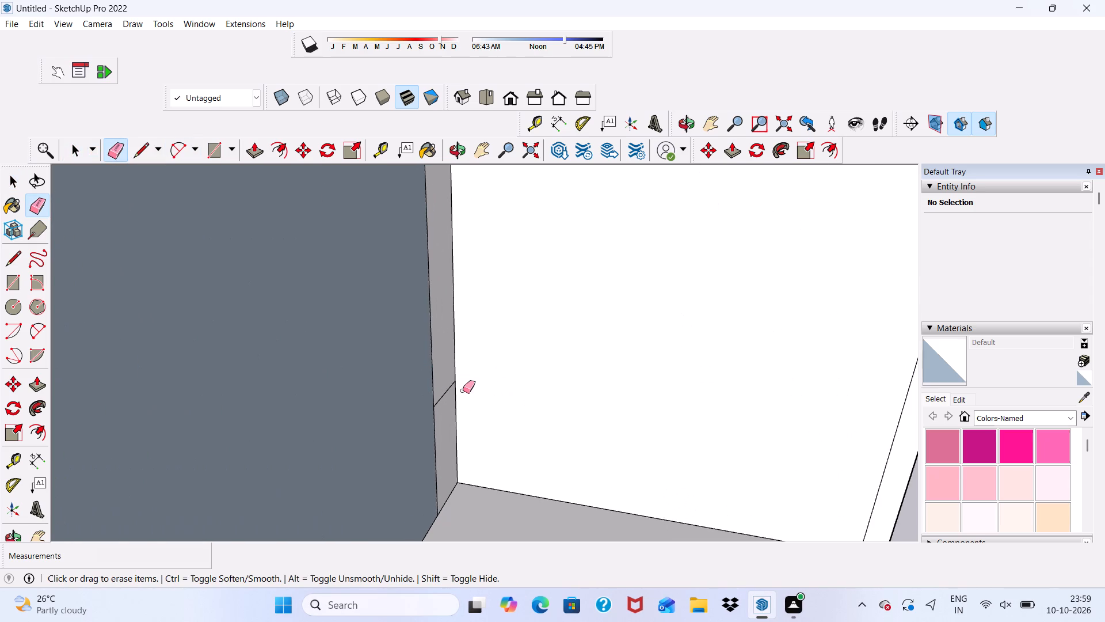
drag(442, 385, 446, 402)
key(space)
Push/Pull the upright's wide inner side face outward across the gap toward the side panel's outer edge.
scroll(417, 363, down, 5)
scroll(294, 344, down, 2)
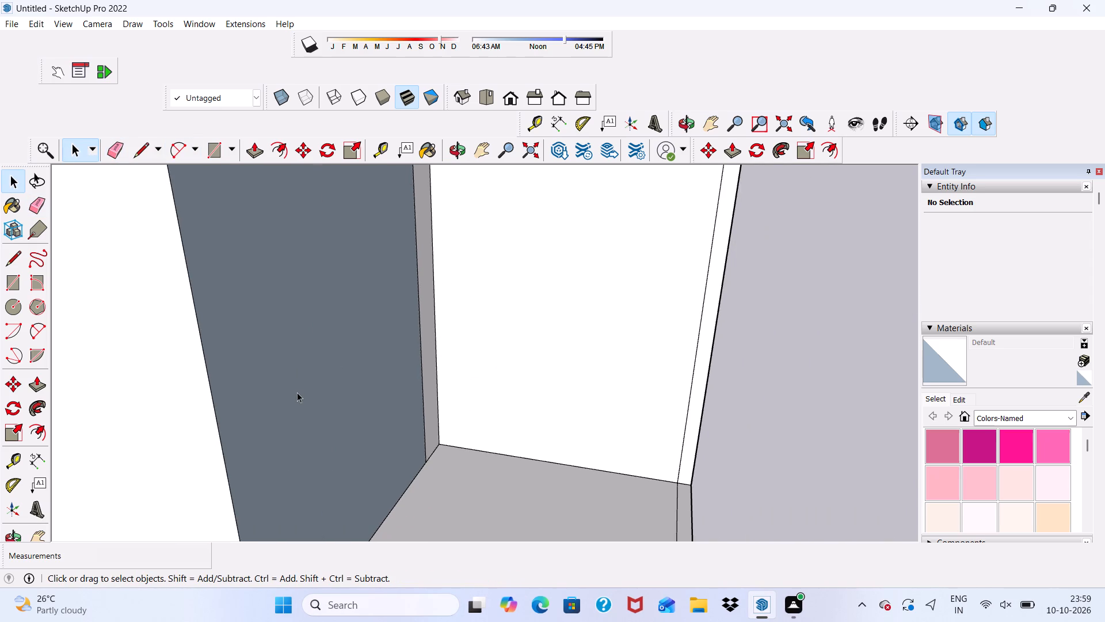
click(294, 388)
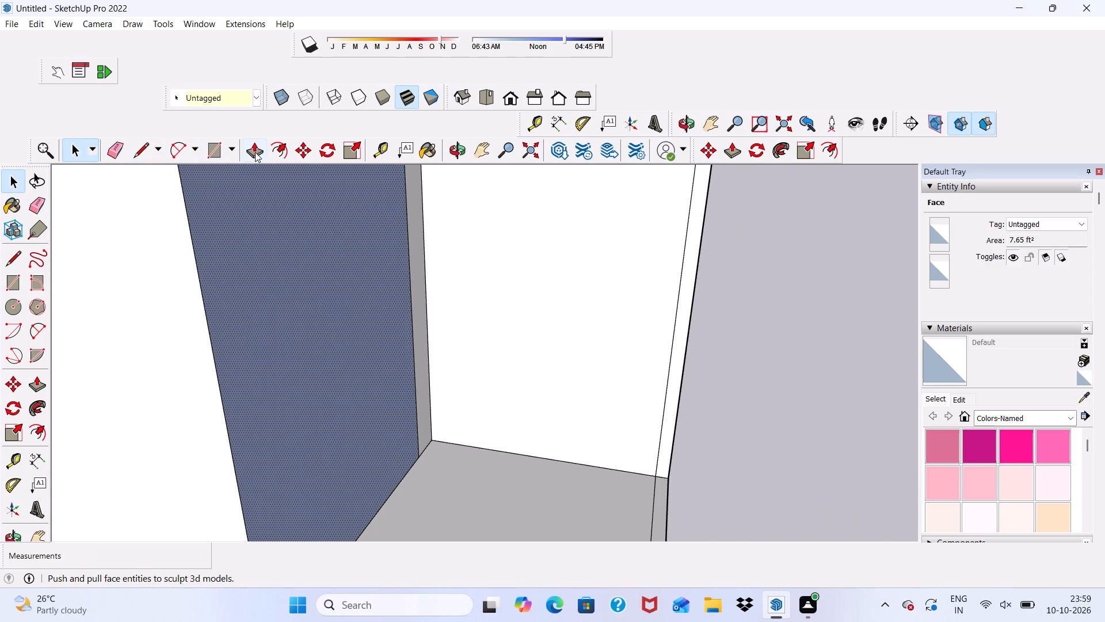
click(254, 148)
click(279, 325)
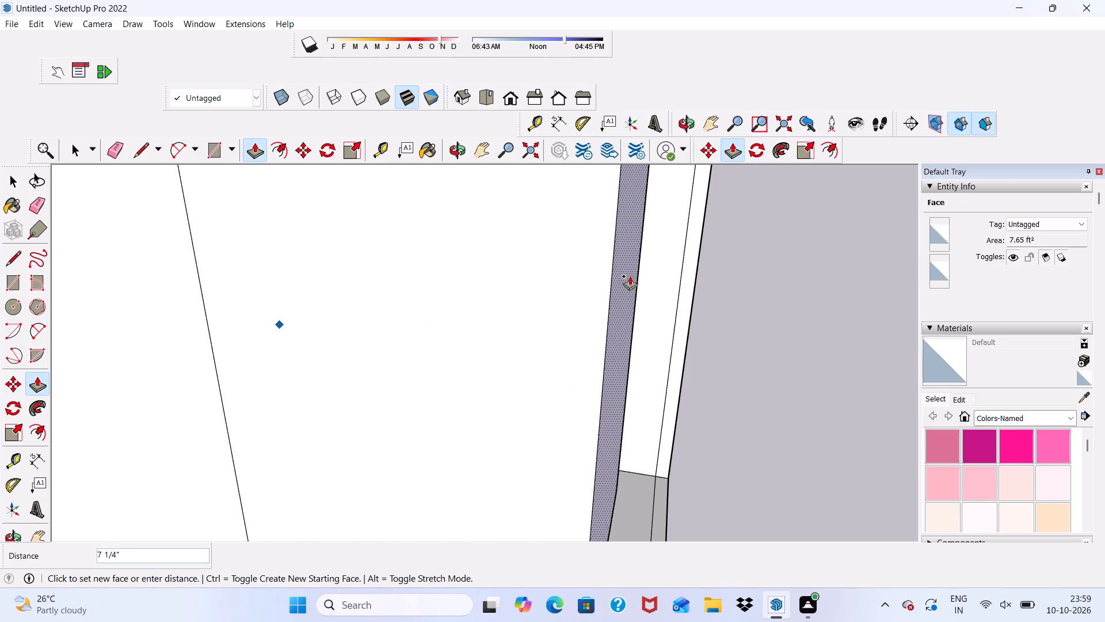
scroll(652, 266, down, 4)
middle_drag(695, 239, 407, 260)
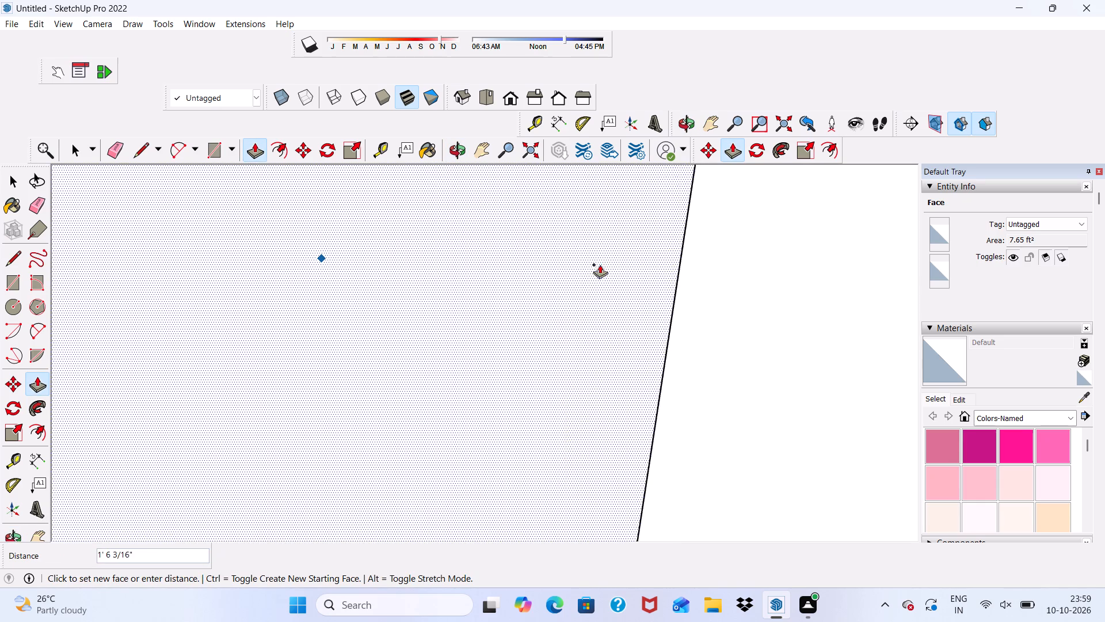
scroll(365, 251, down, 4)
click(603, 263)
Push/Pull the remaining narrow side face beside the extended upright by about 1 15/16".
scroll(551, 293, up, 5)
scroll(466, 274, down, 1)
middle_drag(445, 299, 413, 315)
scroll(398, 317, up, 3)
scroll(384, 320, down, 1)
click(396, 327)
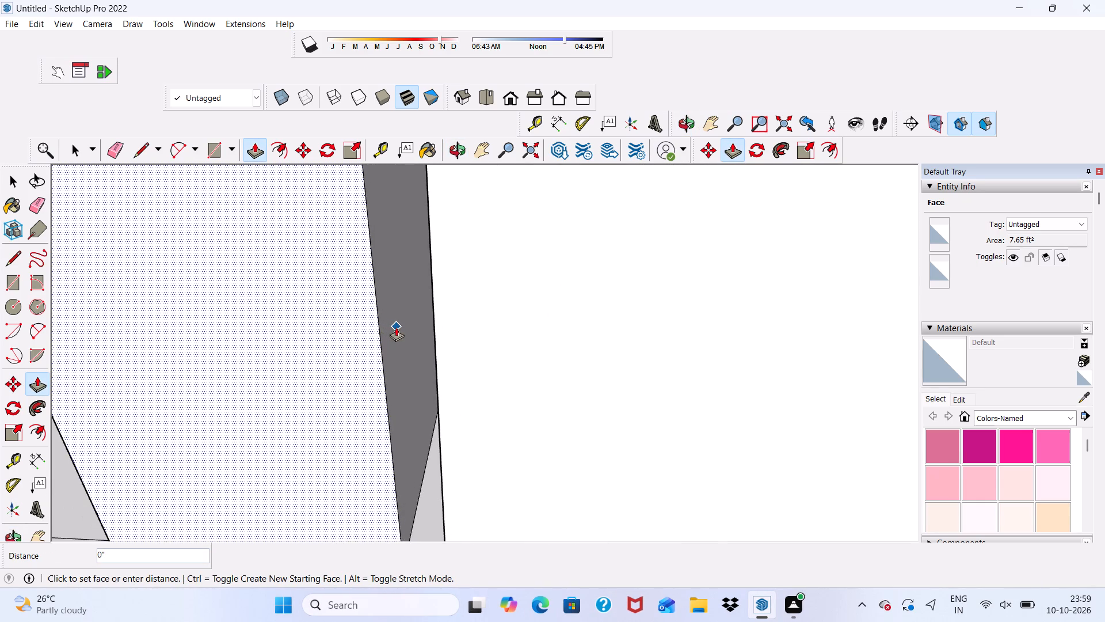
key(space)
click(397, 328)
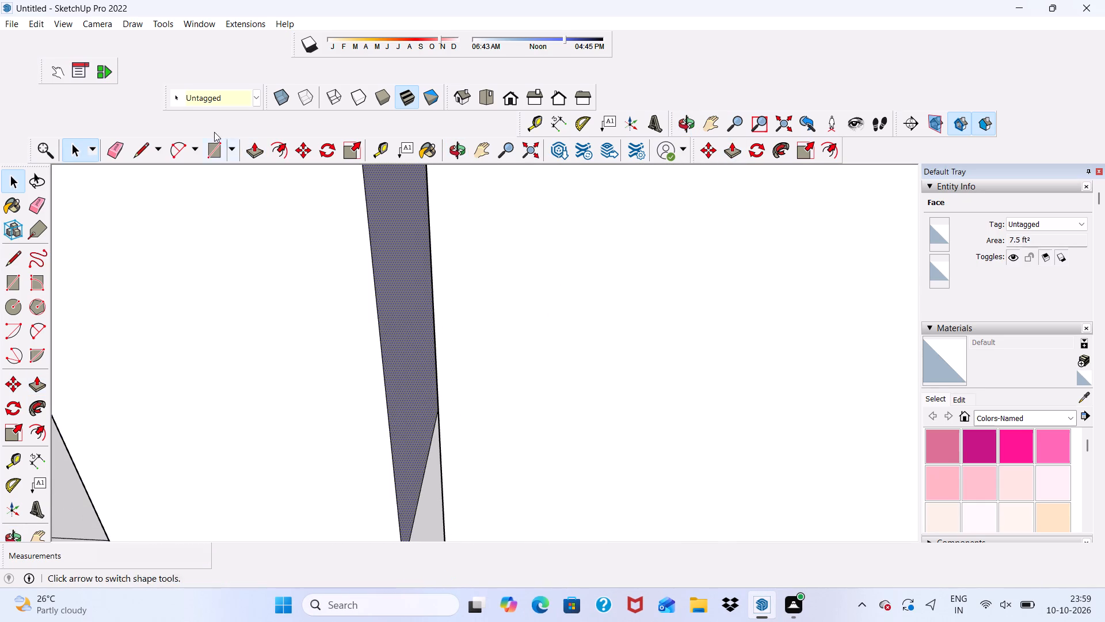
click(252, 147)
click(382, 309)
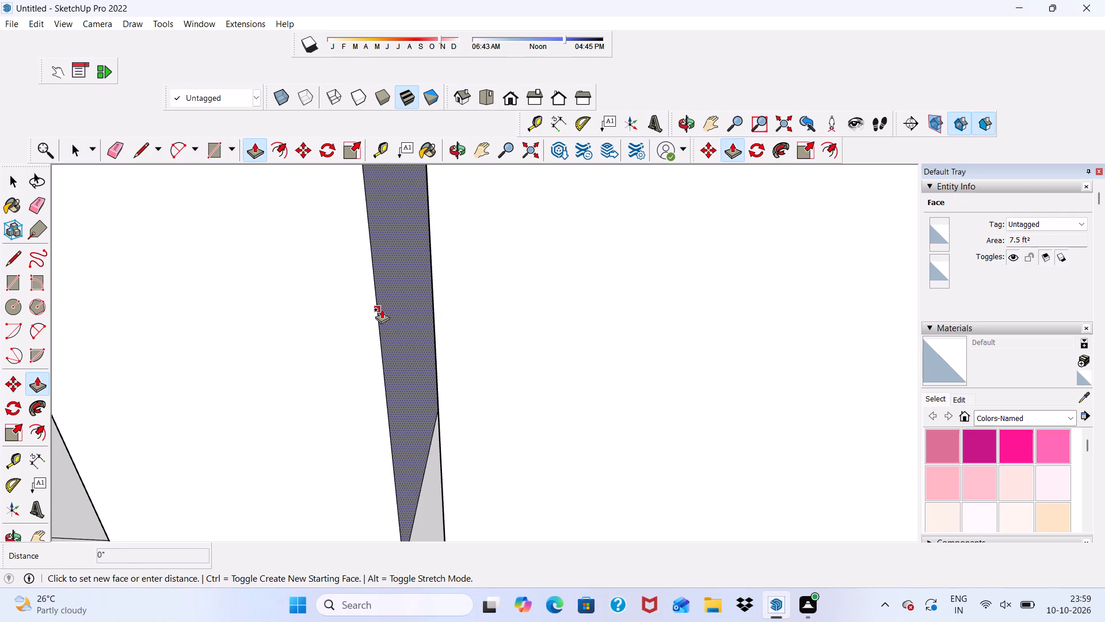
click(461, 323)
scroll(445, 263, down, 5)
scroll(515, 241, down, 5)
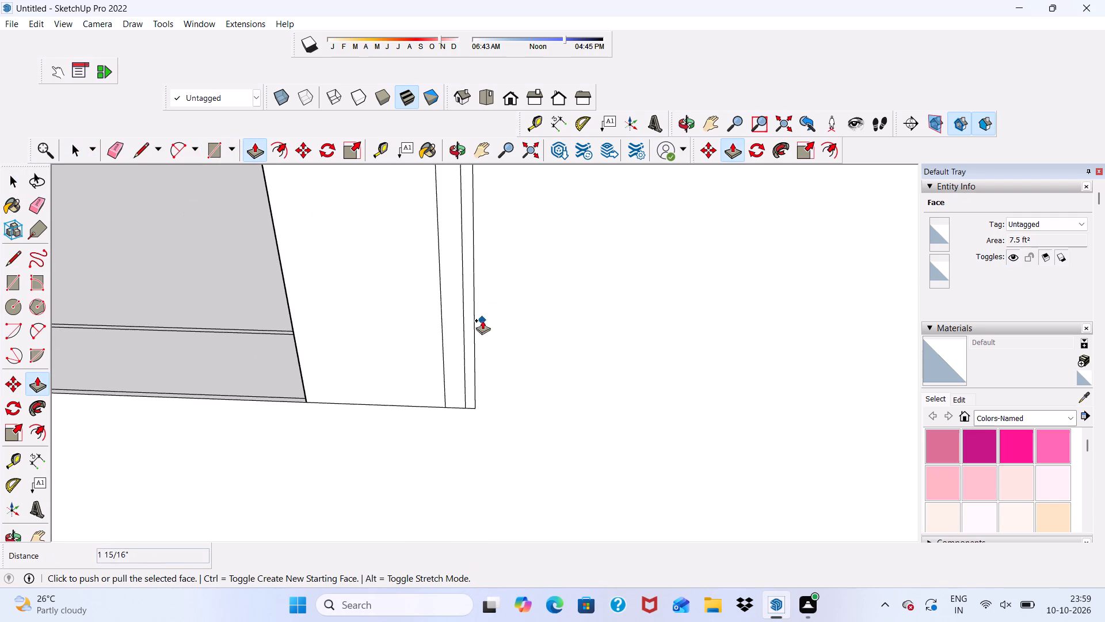
key(space)
Erase the leftover parallel vertical edges and the short bottom edge at the outer end of the extended upright.
scroll(476, 323, down, 4)
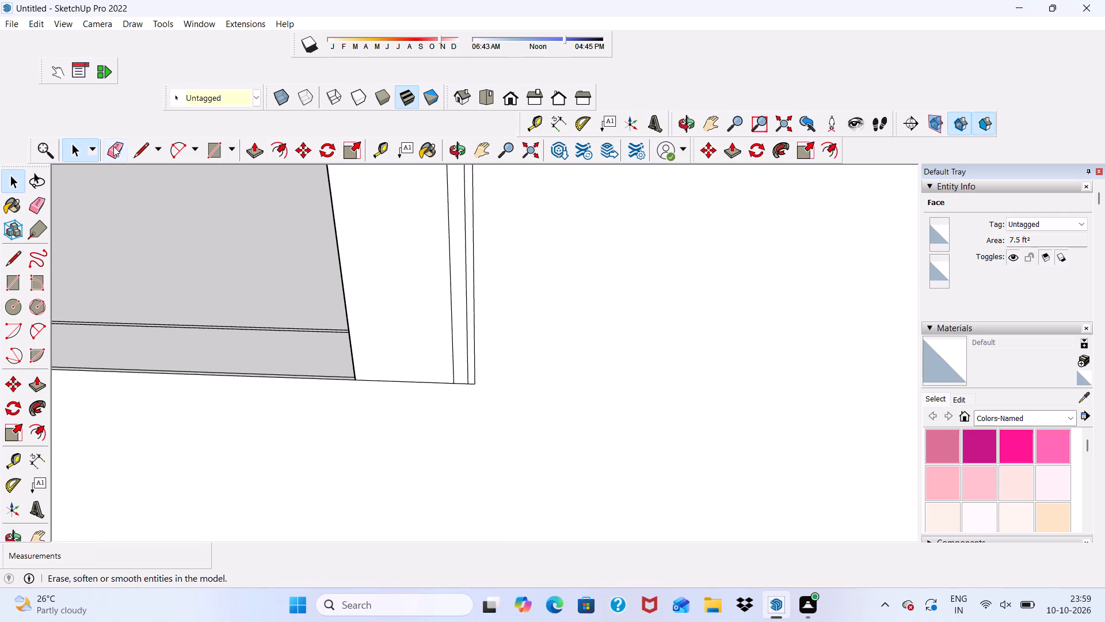
click(113, 143)
drag(488, 252, 447, 274)
scroll(440, 279, down, 3)
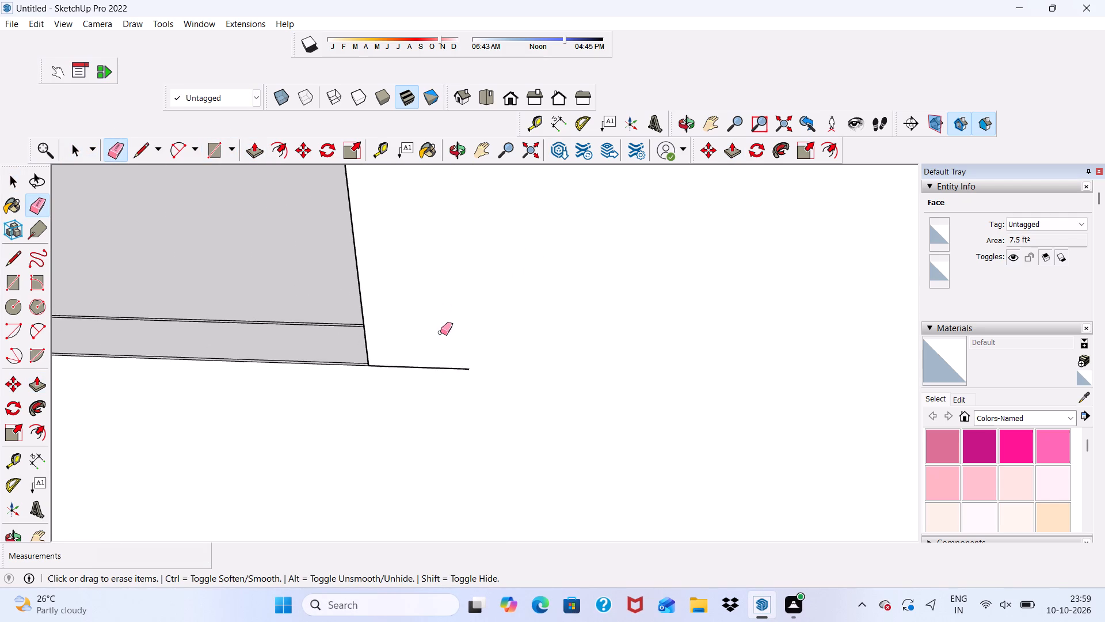
scroll(440, 332, down, 1)
scroll(437, 329, up, 1)
drag(436, 339, 437, 370)
Erase the remaining vertical edge on the back face, just inside the side panel's rear corner.
middle_drag(352, 344, 607, 297)
scroll(352, 344, down, 1)
scroll(565, 341, up, 4)
drag(459, 374, 455, 363)
click(455, 363)
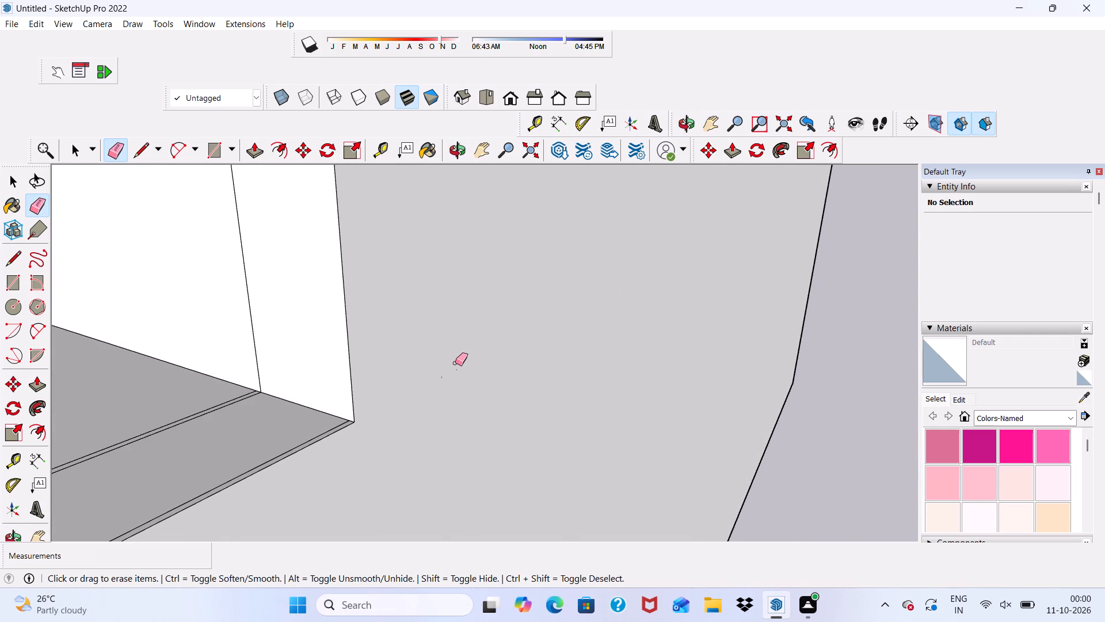
scroll(440, 371, down, 4)
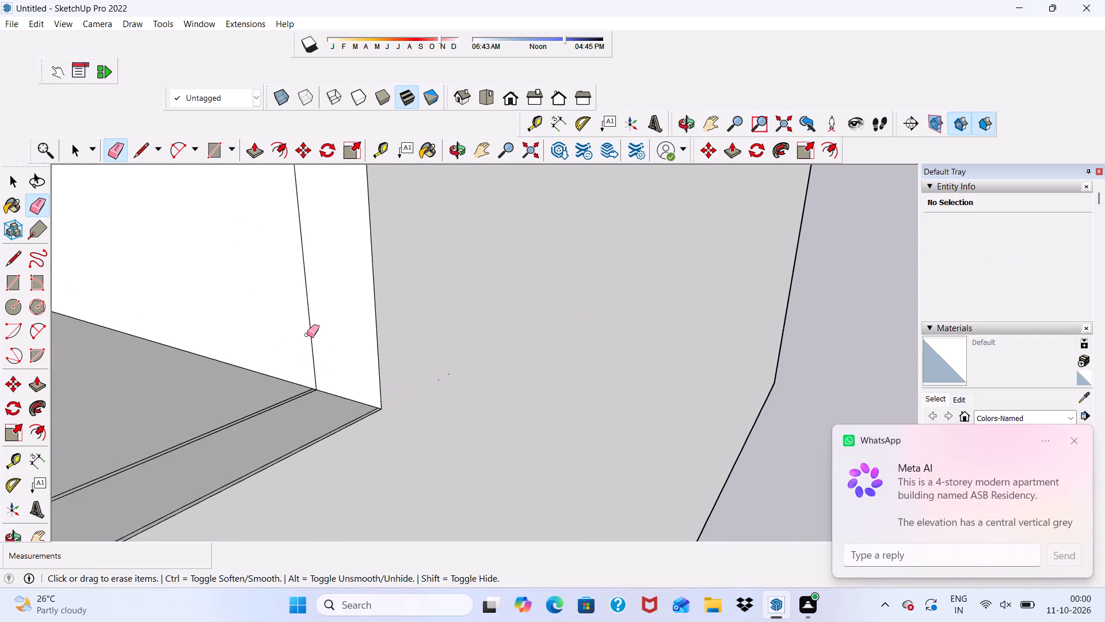
click(309, 332)
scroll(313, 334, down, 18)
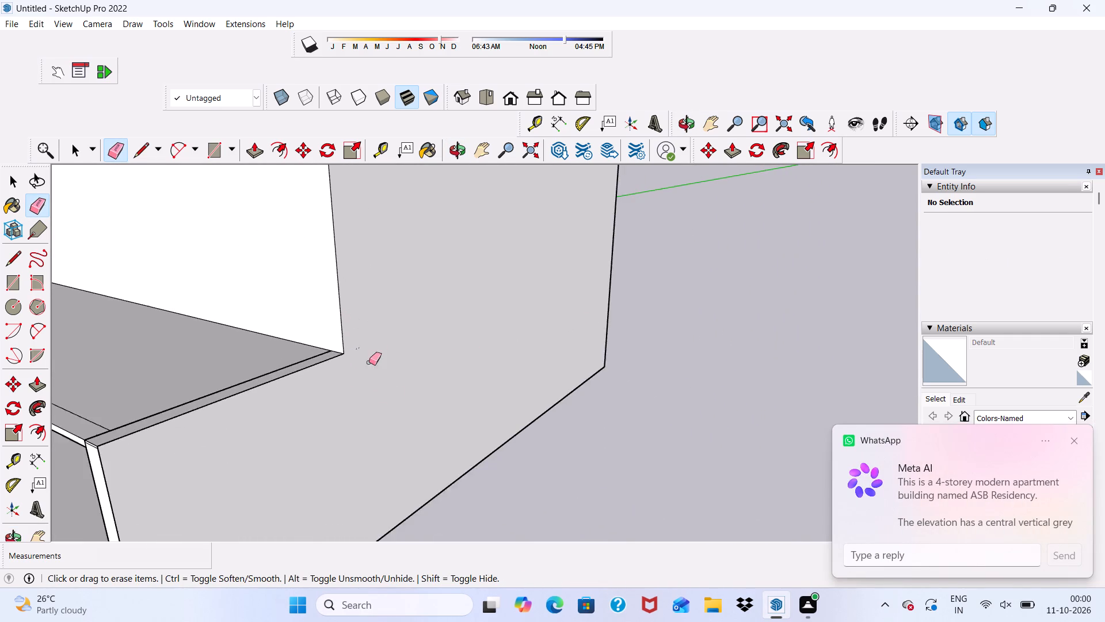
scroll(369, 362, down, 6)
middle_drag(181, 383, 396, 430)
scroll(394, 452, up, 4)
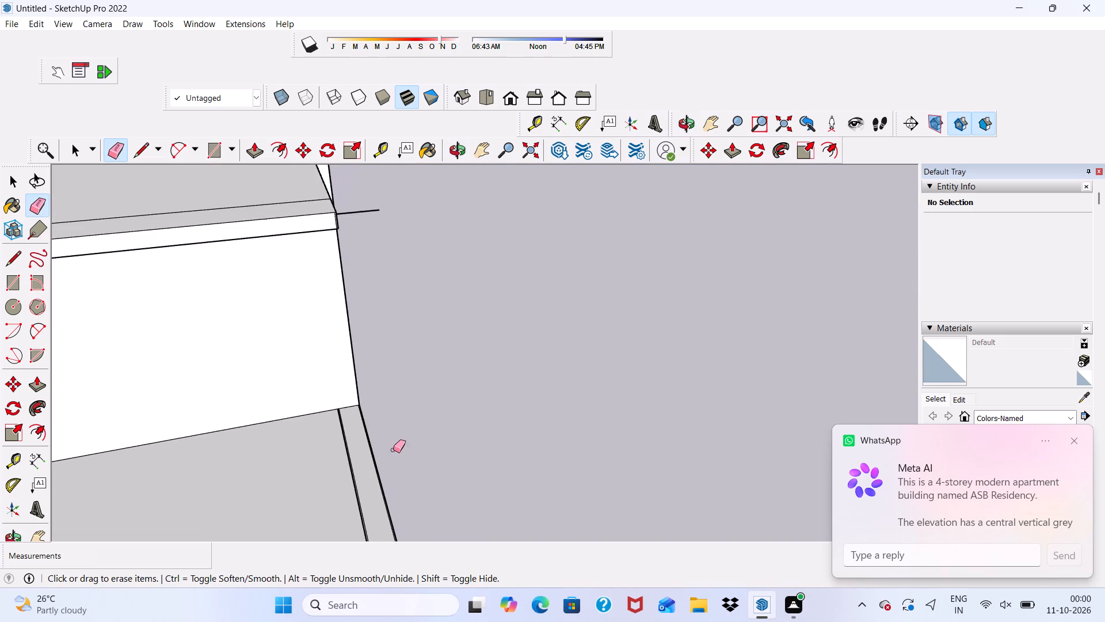
Examine the side panel's lower corner, the extended upright and the adjoining shelf end for leftover geometry.
key(space)
scroll(363, 372, down, 5)
middle_drag(361, 371, 89, 334)
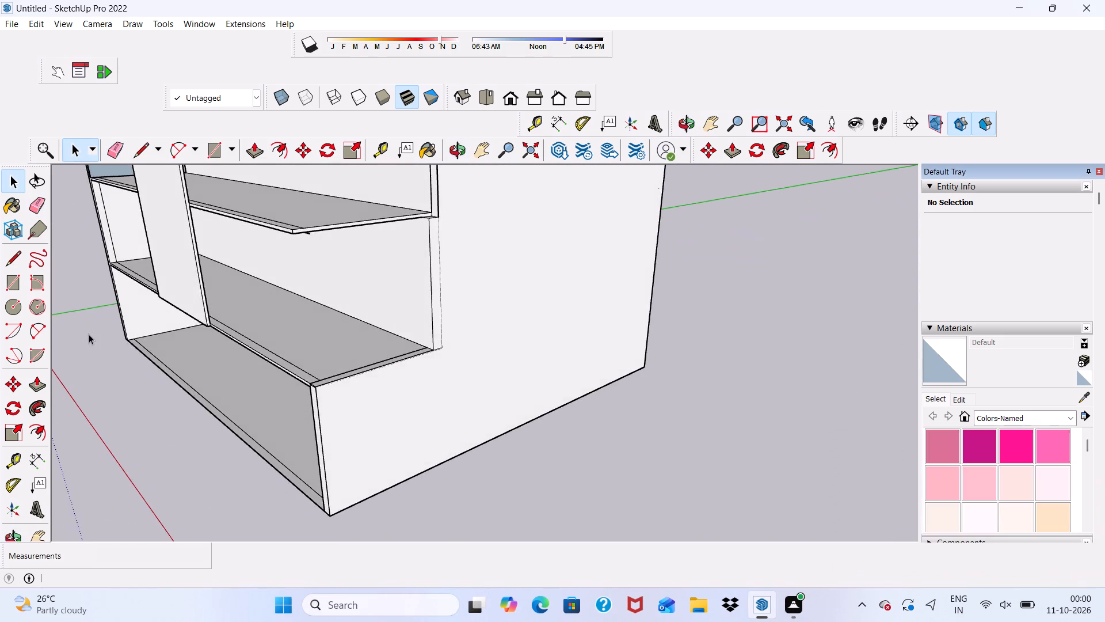
scroll(367, 219, up, 5)
scroll(441, 302, down, 3)
middle_drag(447, 318, 505, 226)
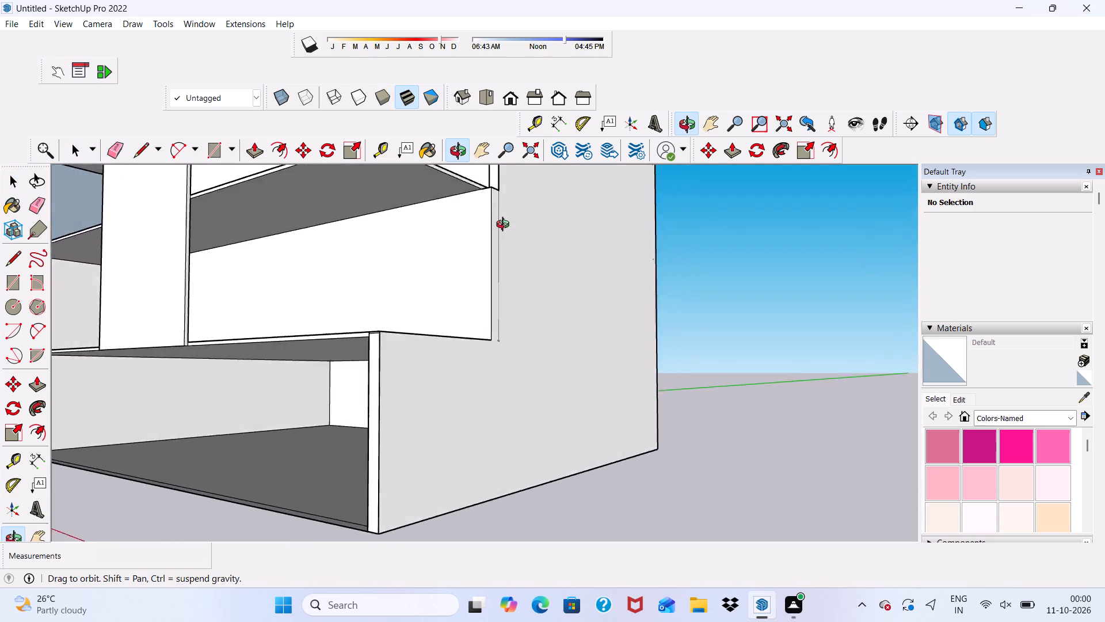
middle_drag(505, 226, 481, 417)
scroll(473, 309, up, 17)
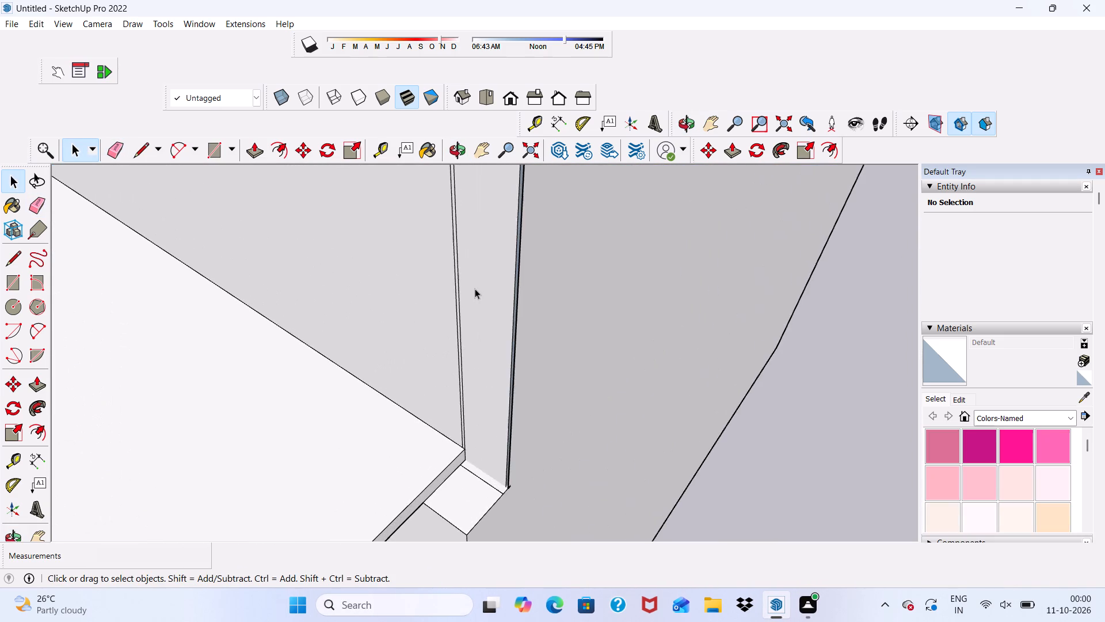
scroll(462, 300, down, 9)
scroll(411, 412, up, 3)
scroll(410, 307, down, 10)
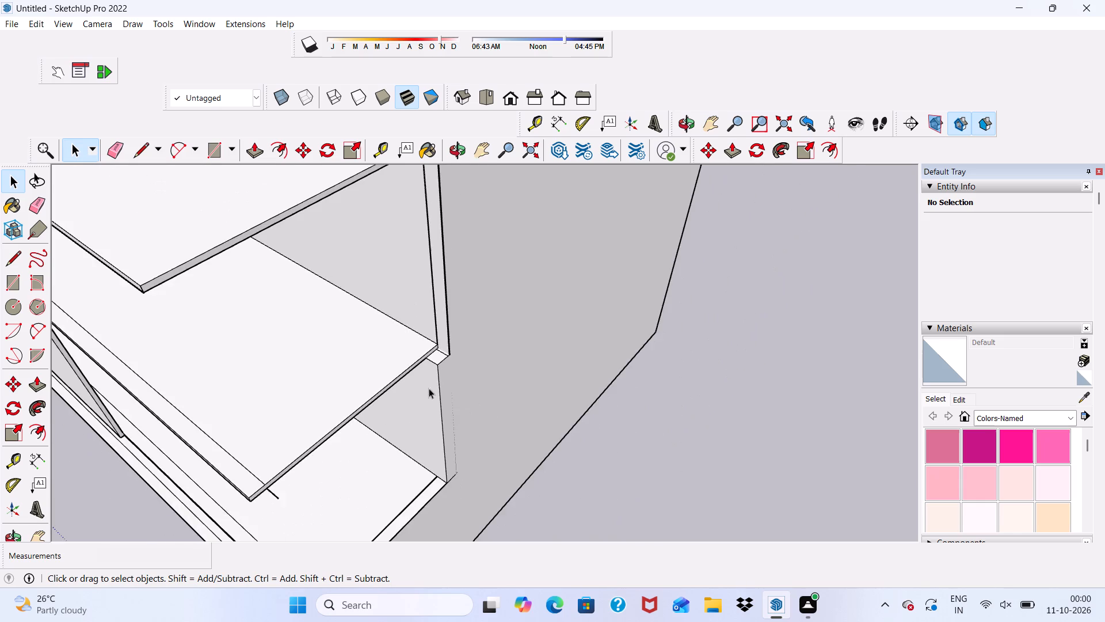
middle_drag(408, 390, 370, 335)
scroll(367, 339, up, 10)
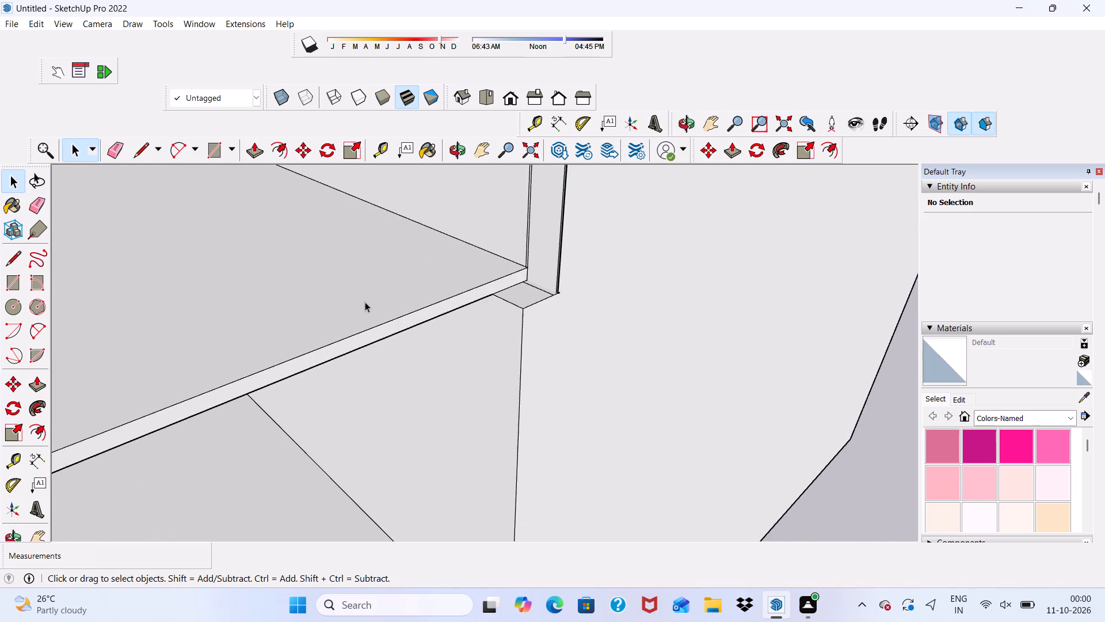
scroll(365, 302, down, 12)
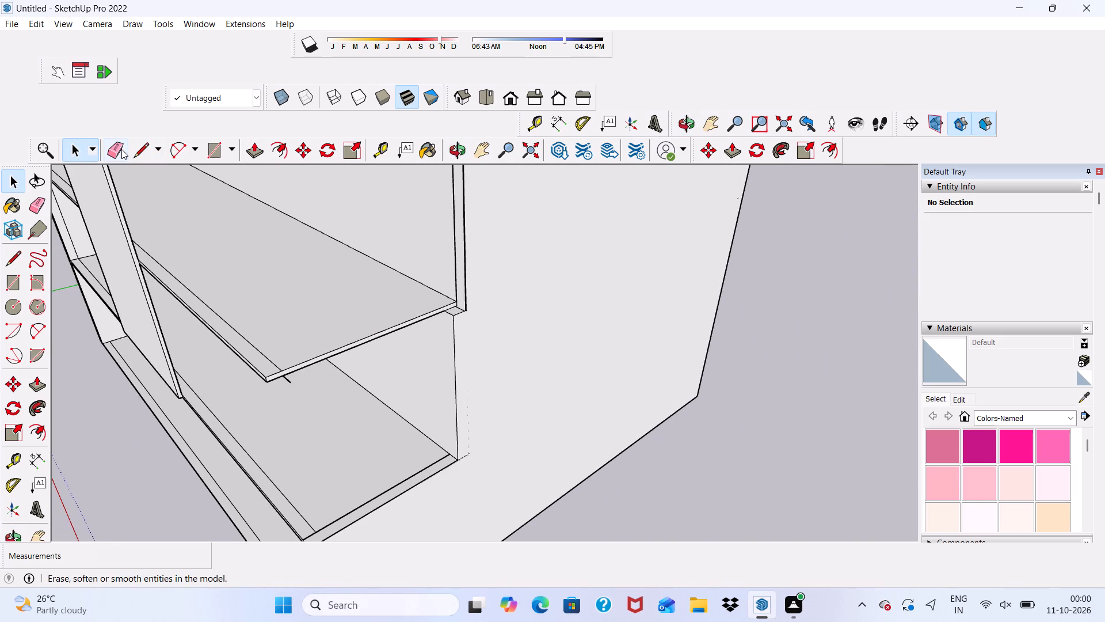
Erase the short stray edge projecting beneath the end of the shelf directly above the lowest one, near its front corner.
click(121, 149)
scroll(288, 450, up, 5)
scroll(272, 306, up, 3)
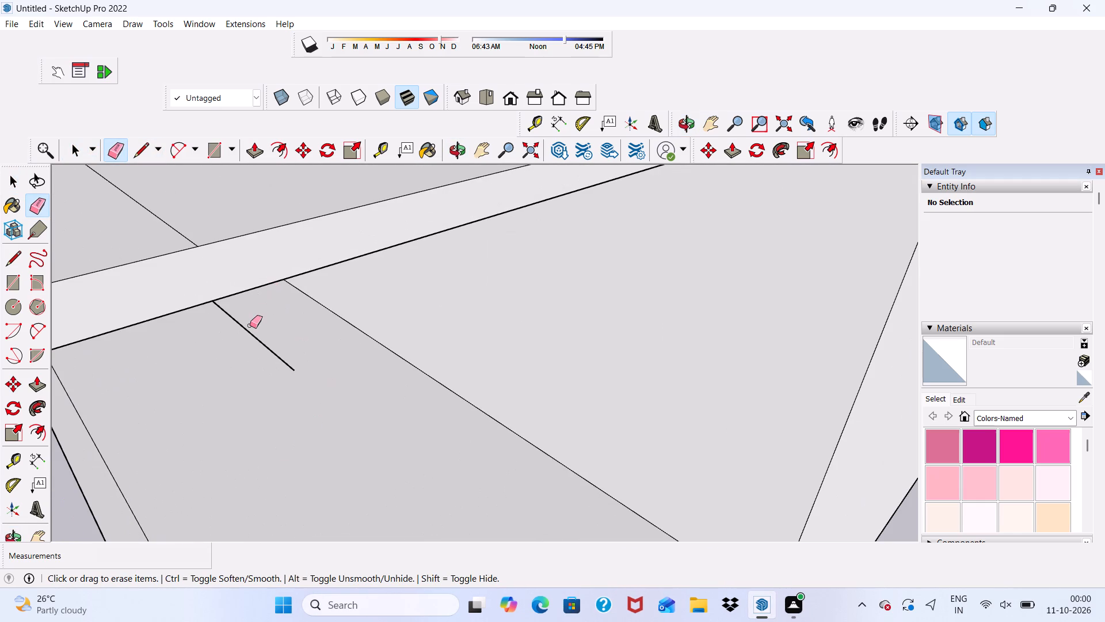
drag(245, 332, 258, 339)
scroll(243, 382, down, 4)
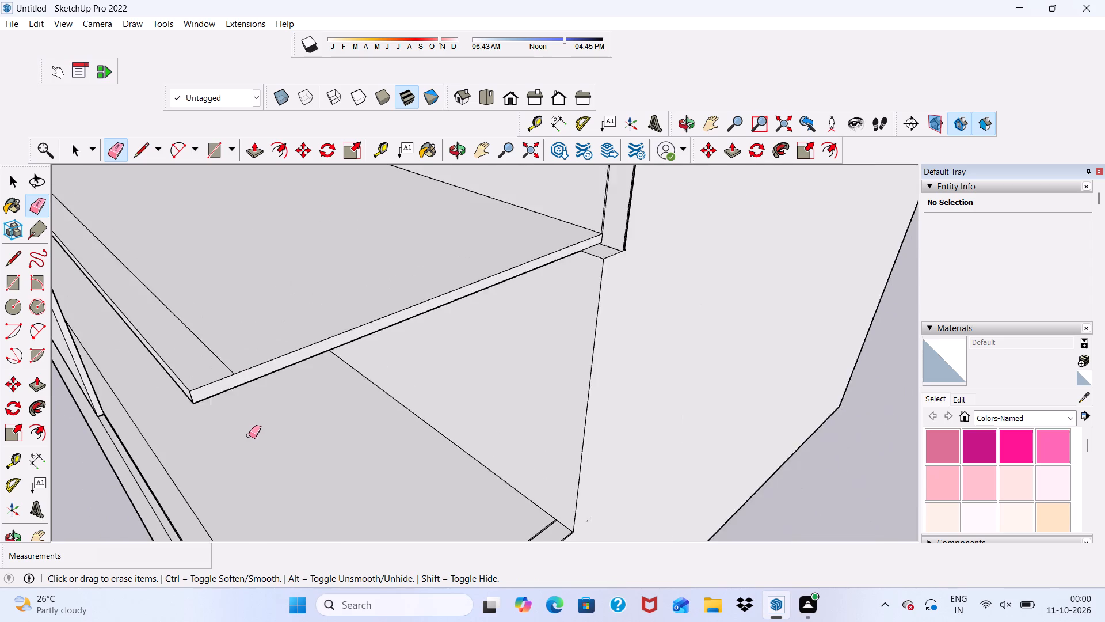
middle_drag(245, 419, 346, 381)
key(space)
Push/Pull that shelf's long, narrow end face outward across the notch toward the upright's outer edge.
scroll(350, 378, up, 3)
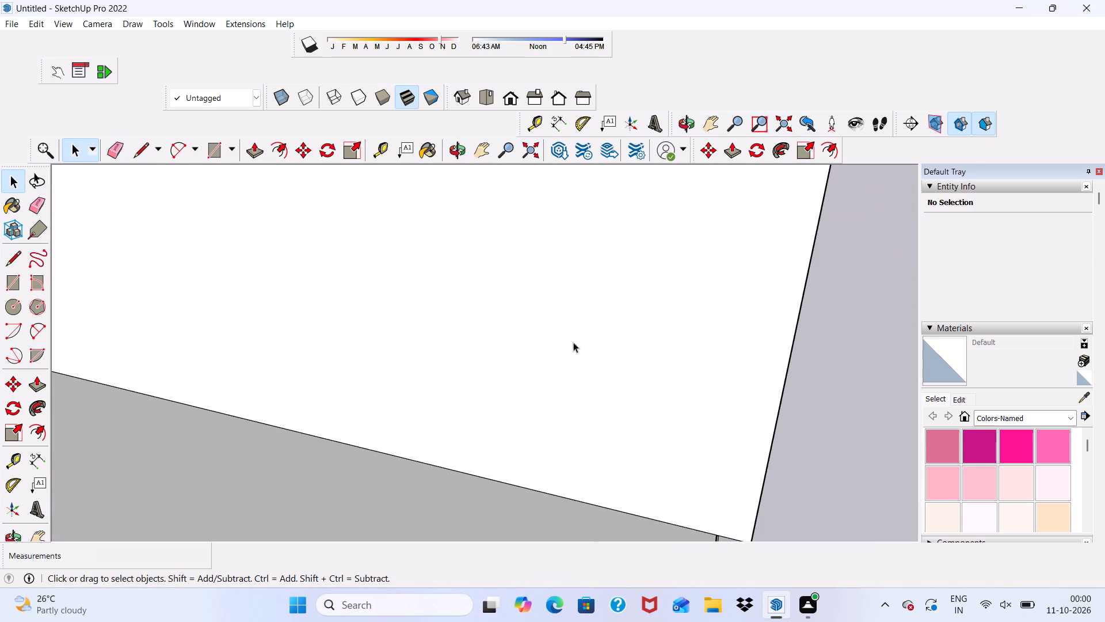
scroll(569, 347, down, 8)
middle_drag(629, 362, 520, 353)
scroll(471, 313, up, 4)
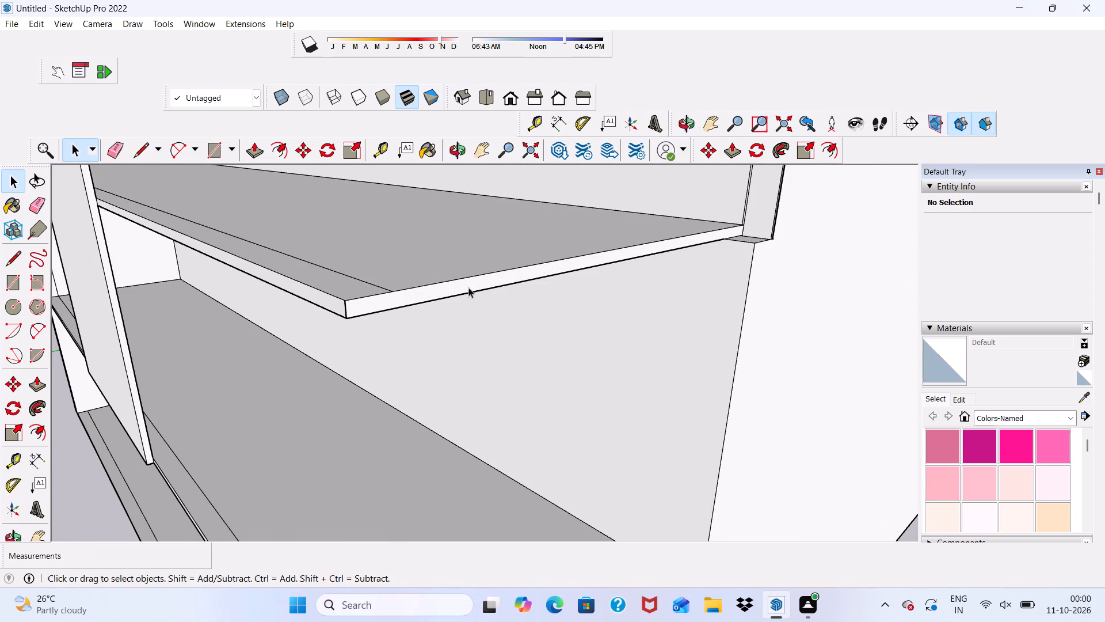
click(468, 283)
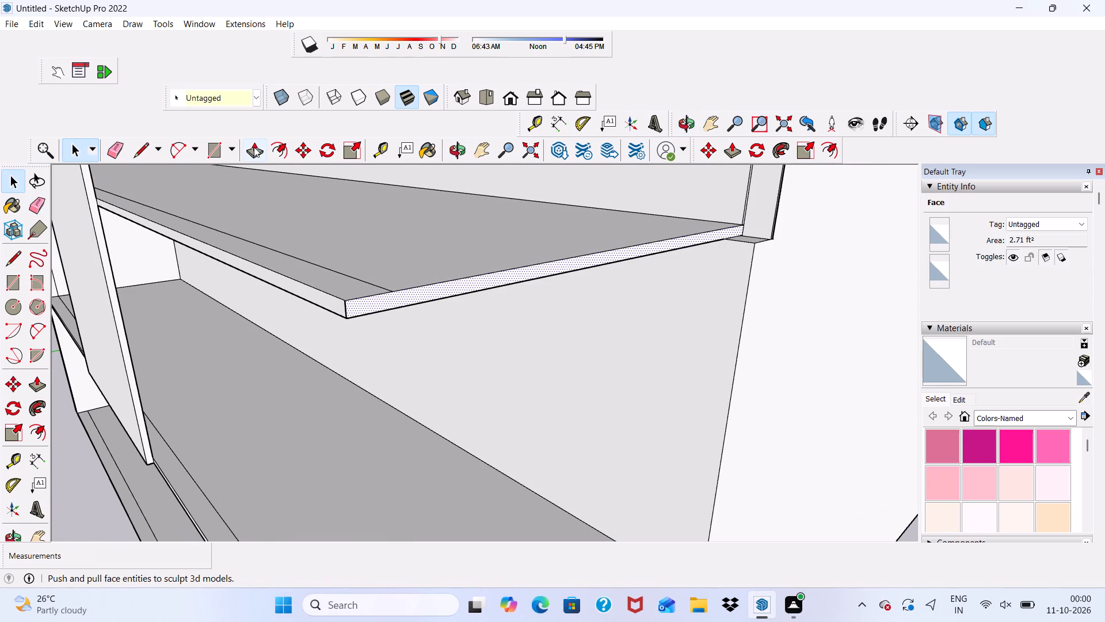
drag(252, 147, 262, 157)
scroll(677, 261, up, 3)
click(649, 241)
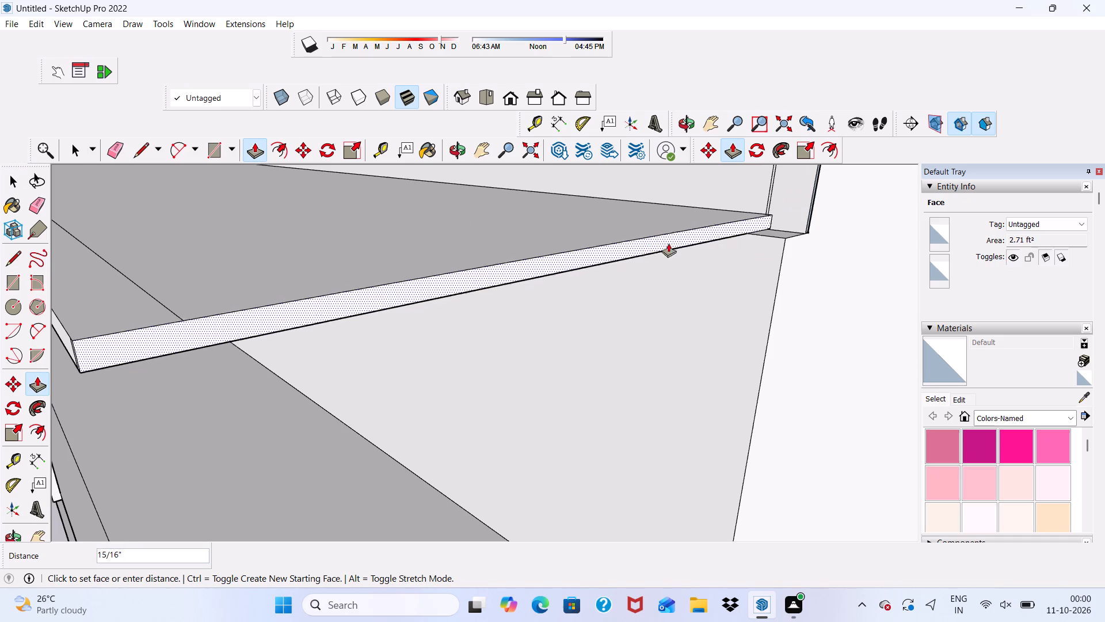
click(819, 189)
scroll(756, 242, down, 4)
middle_drag(717, 242, 719, 260)
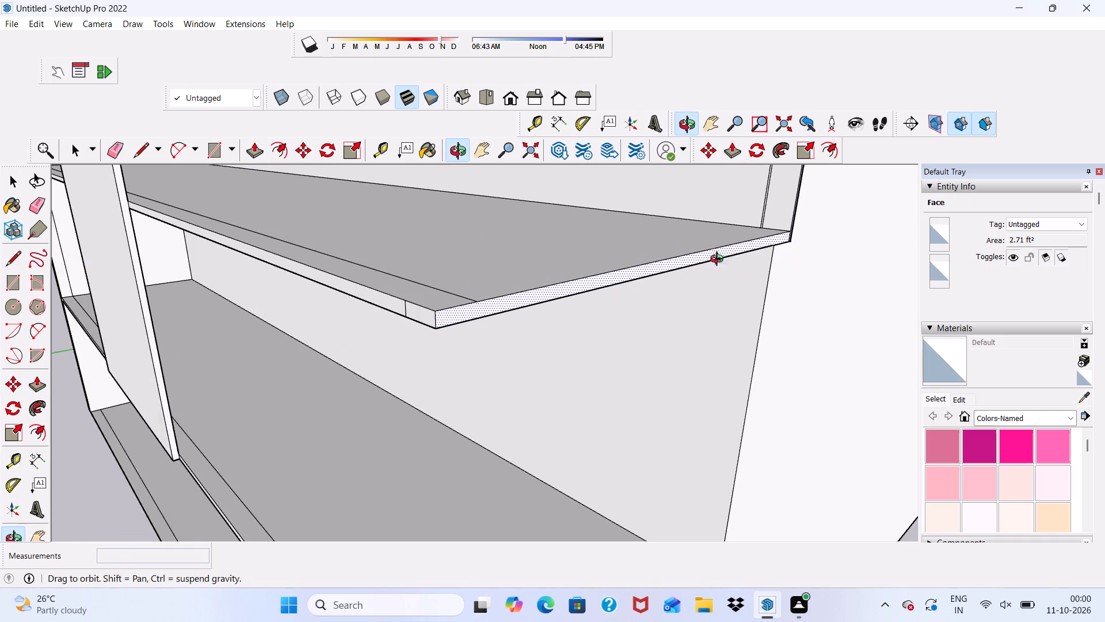
middle_drag(719, 260, 653, 361)
scroll(802, 302, up, 7)
middle_drag(833, 253, 752, 217)
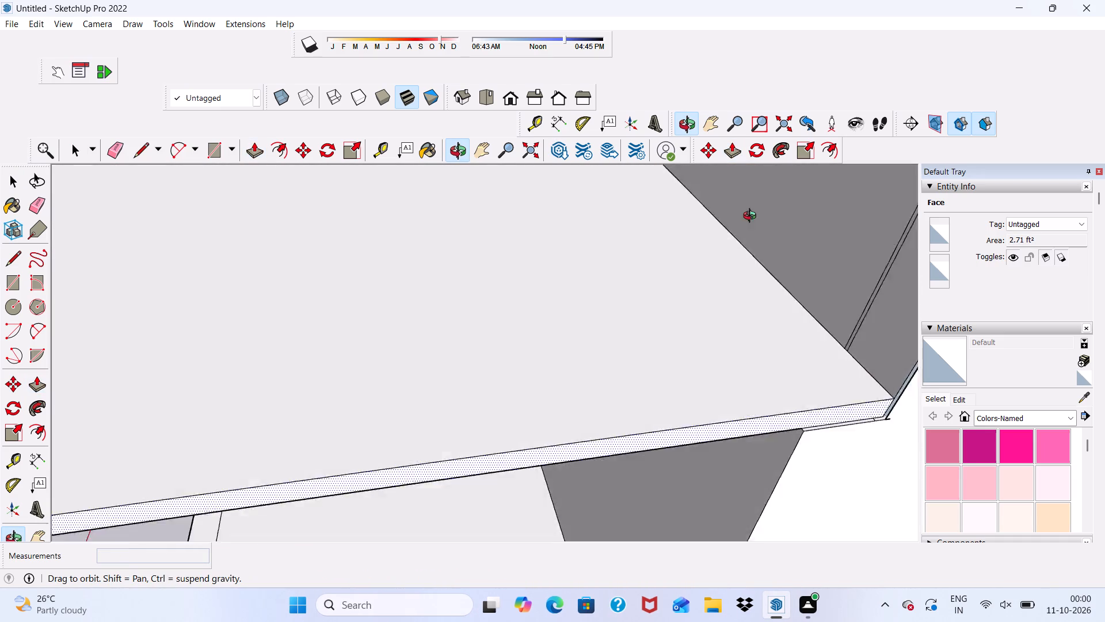
middle_drag(752, 217, 728, 183)
scroll(854, 382, up, 2)
scroll(755, 358, down, 10)
key(space)
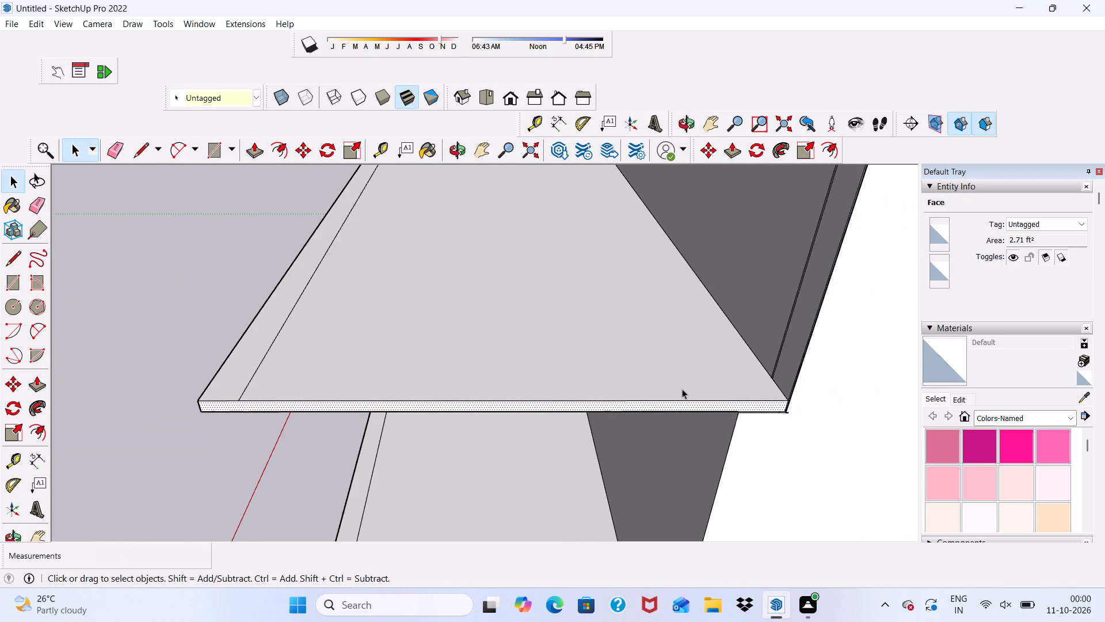
Push/Pull the same shelf end face outward by another 1/4" toward the upright's outer edge.
middle_drag(702, 376, 810, 331)
scroll(762, 306, up, 14)
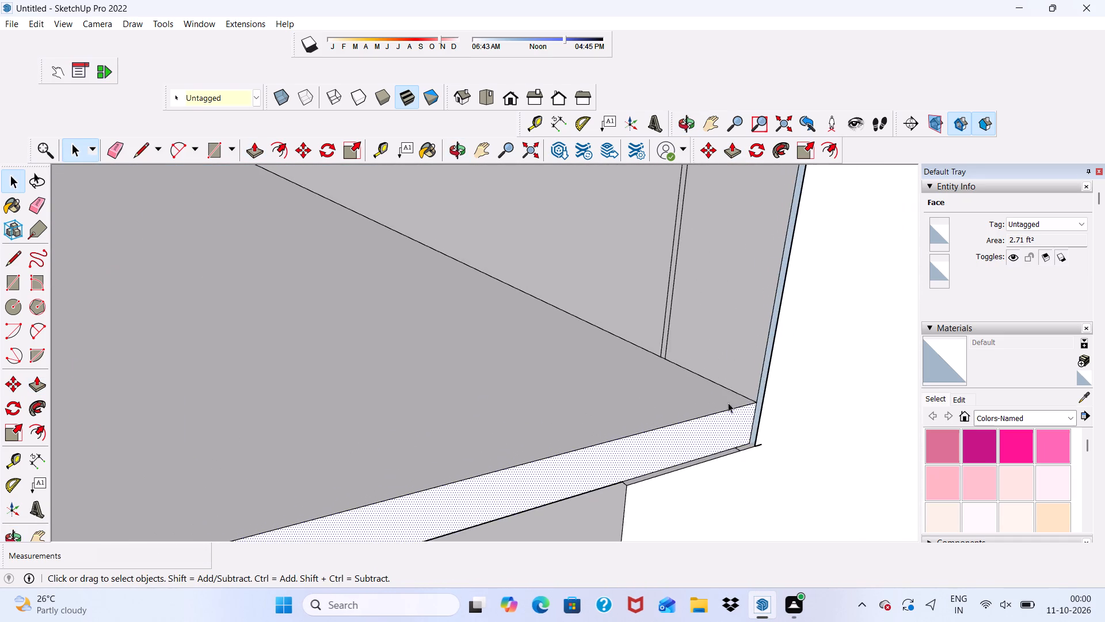
scroll(742, 431, up, 11)
scroll(740, 414, down, 4)
middle_drag(708, 420, 694, 349)
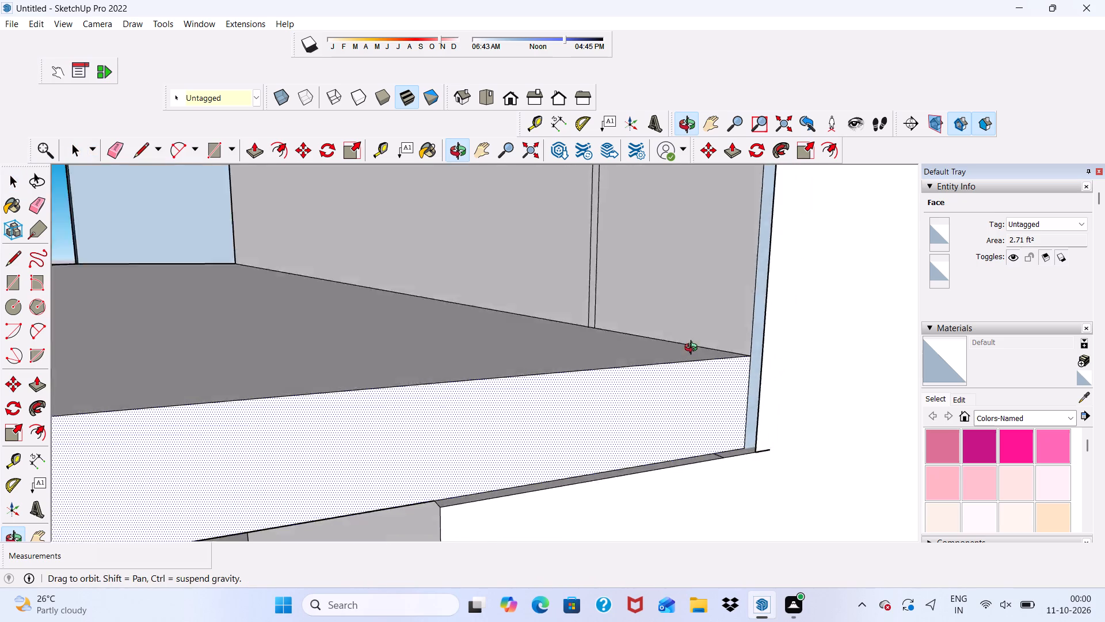
middle_drag(694, 349, 693, 346)
click(601, 385)
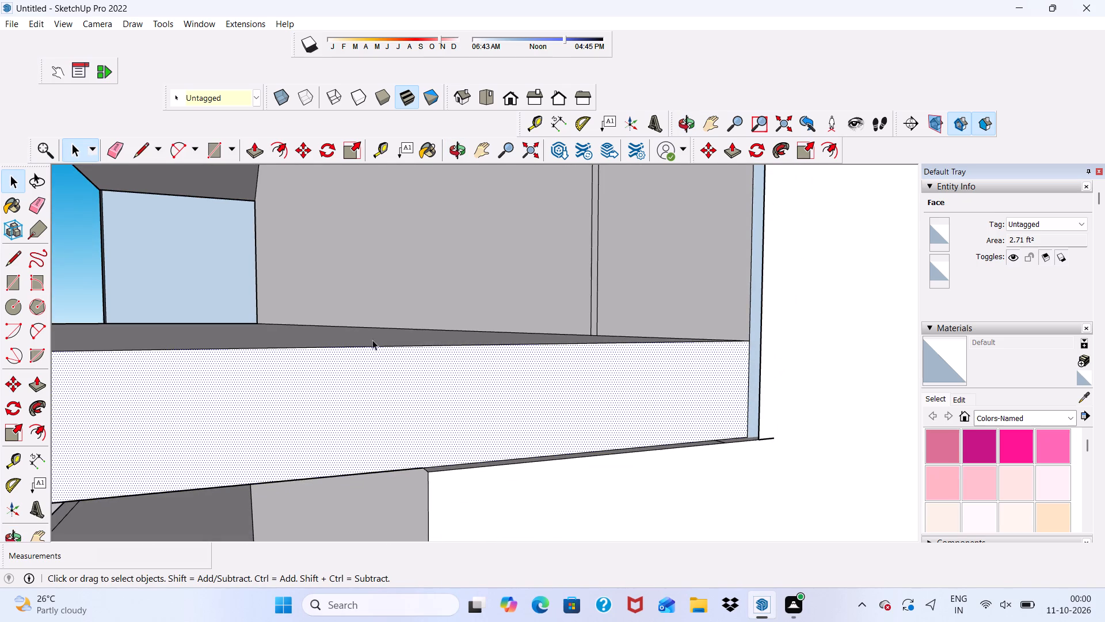
click(252, 144)
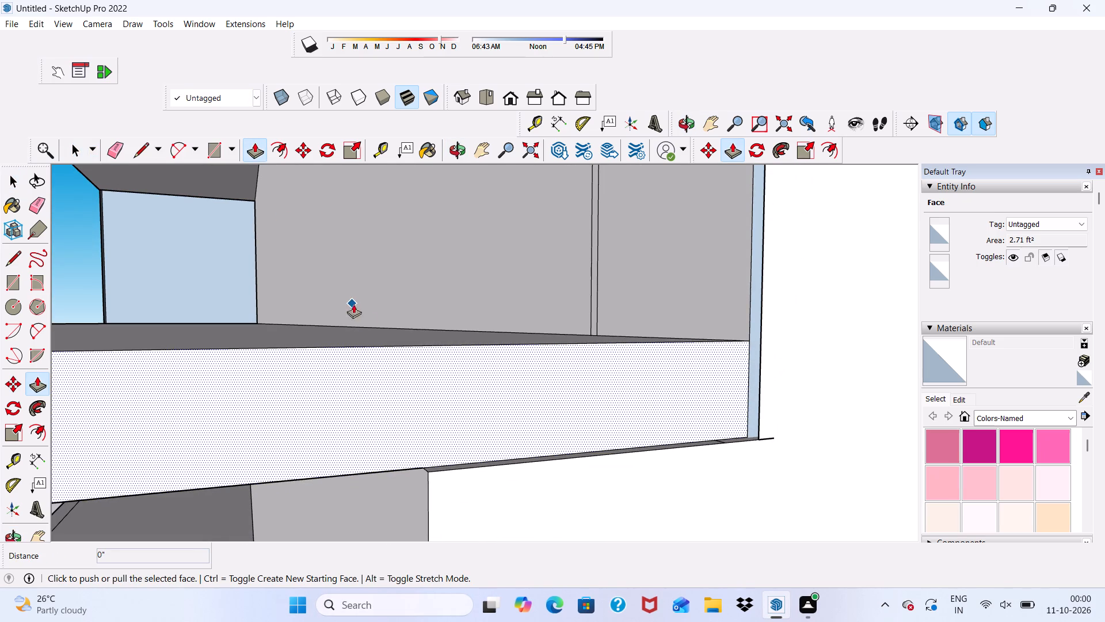
click(431, 377)
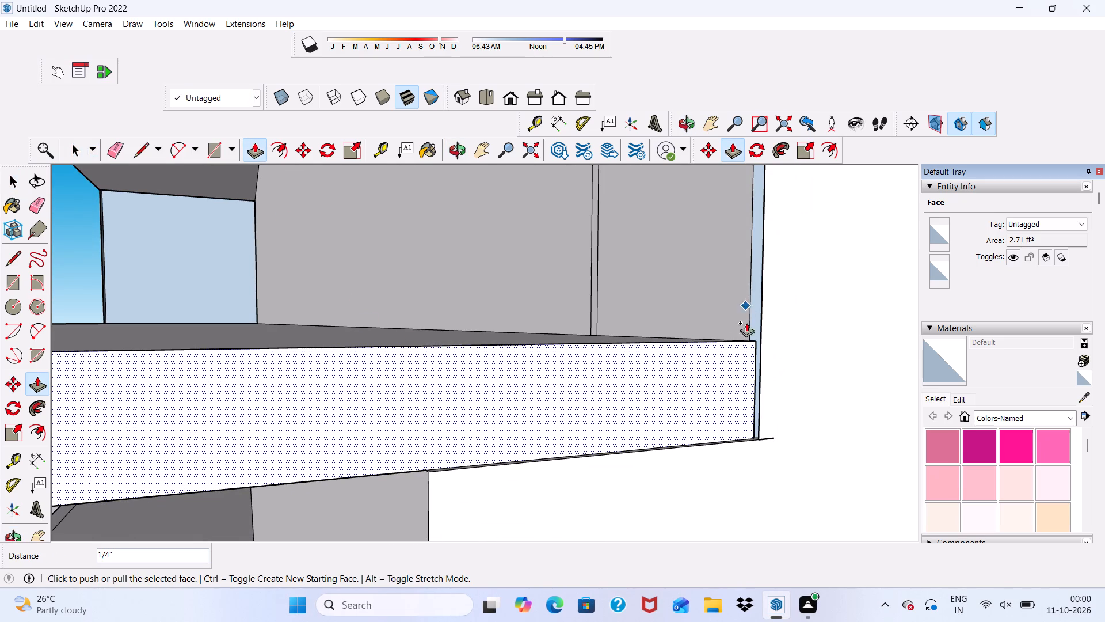
Push/Pull the shelf end face outward once more by 7/16", past the remaining gap at the upright.
scroll(651, 411, down, 2)
middle_drag(643, 412, 599, 486)
scroll(597, 486, down, 1)
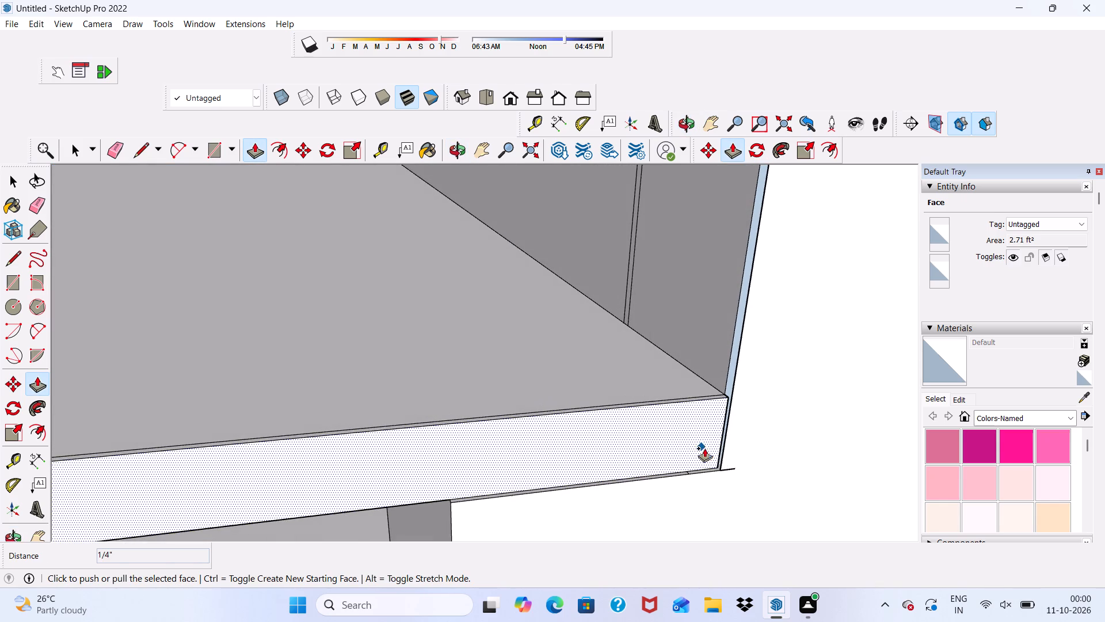
click(703, 462)
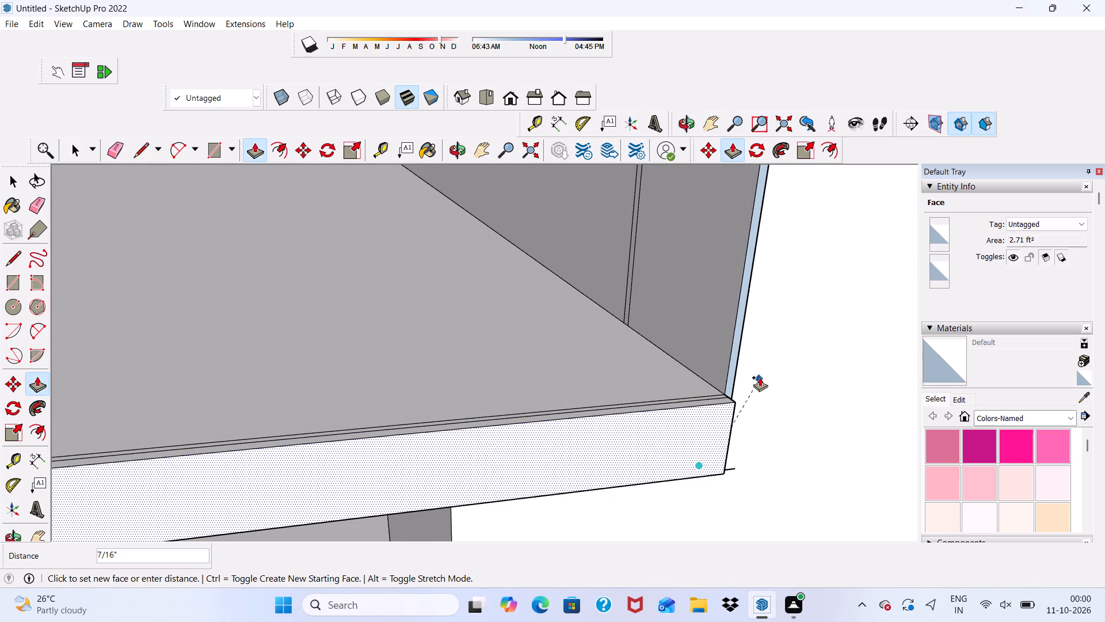
click(746, 323)
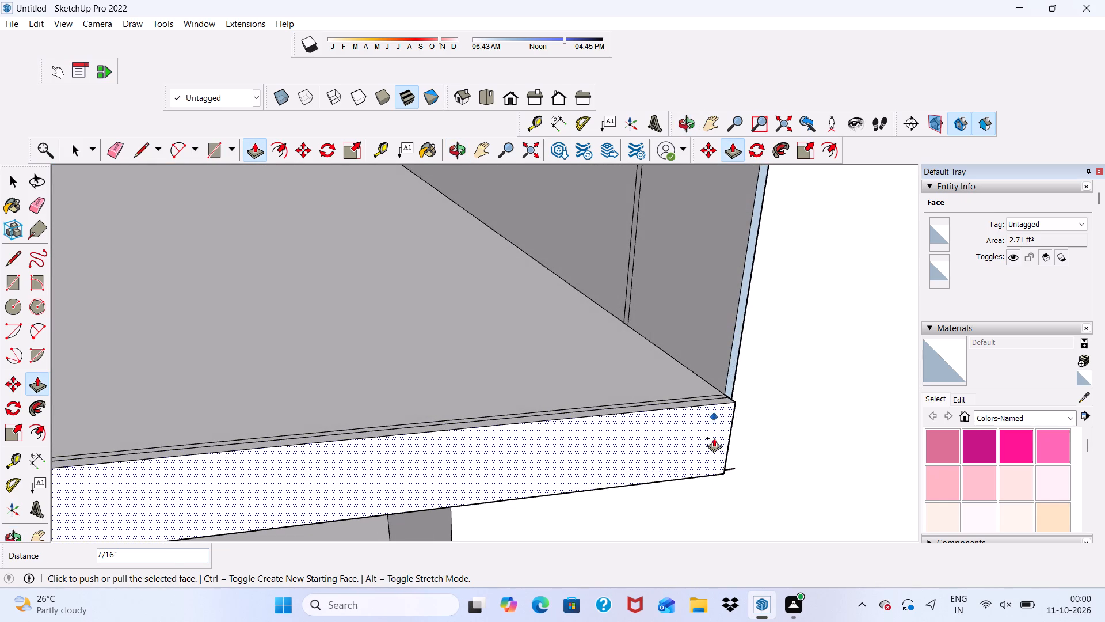
scroll(714, 438, up, 4)
middle_drag(709, 421, 717, 506)
scroll(797, 352, up, 3)
key(space)
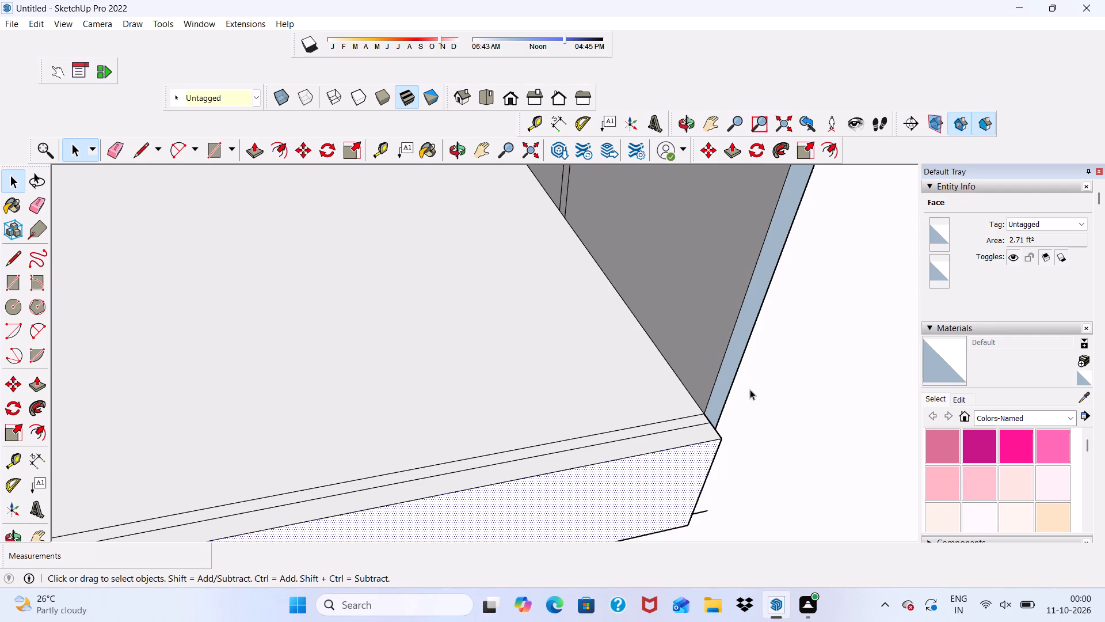
Push/Pull the narrow blue vertical face of the upright, just above the shelf's outer corner, by 3/4".
scroll(750, 389, up, 5)
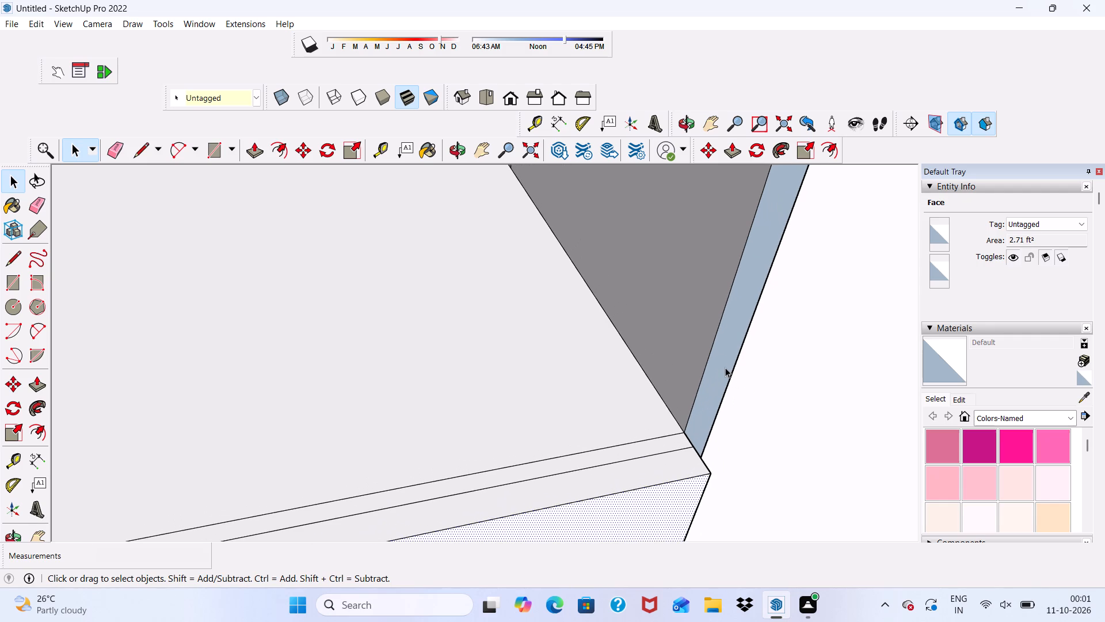
click(713, 377)
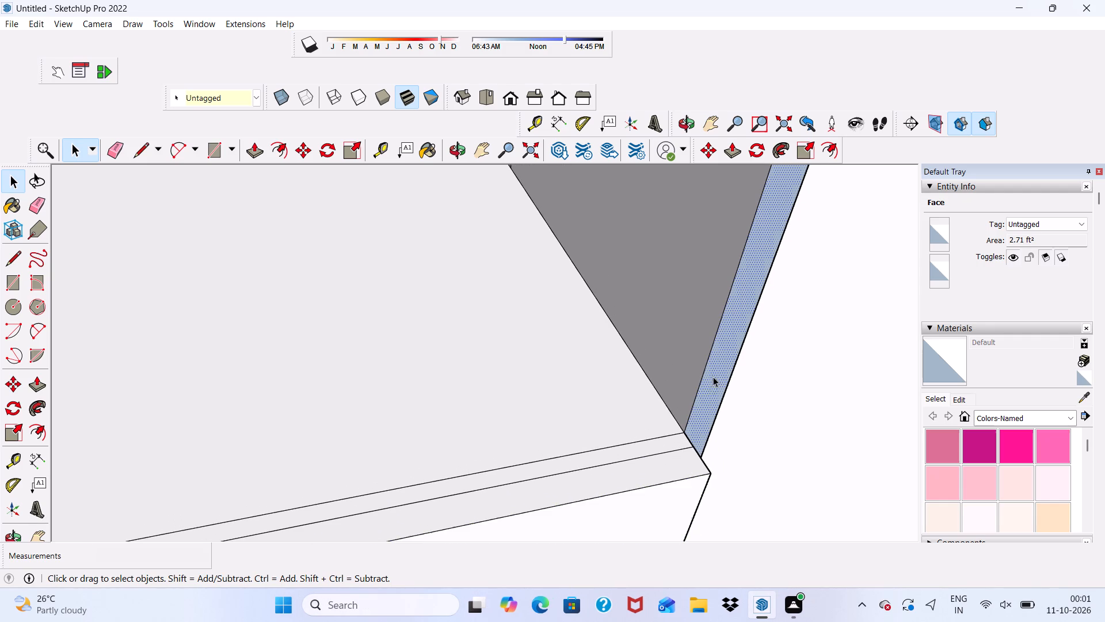
click(250, 151)
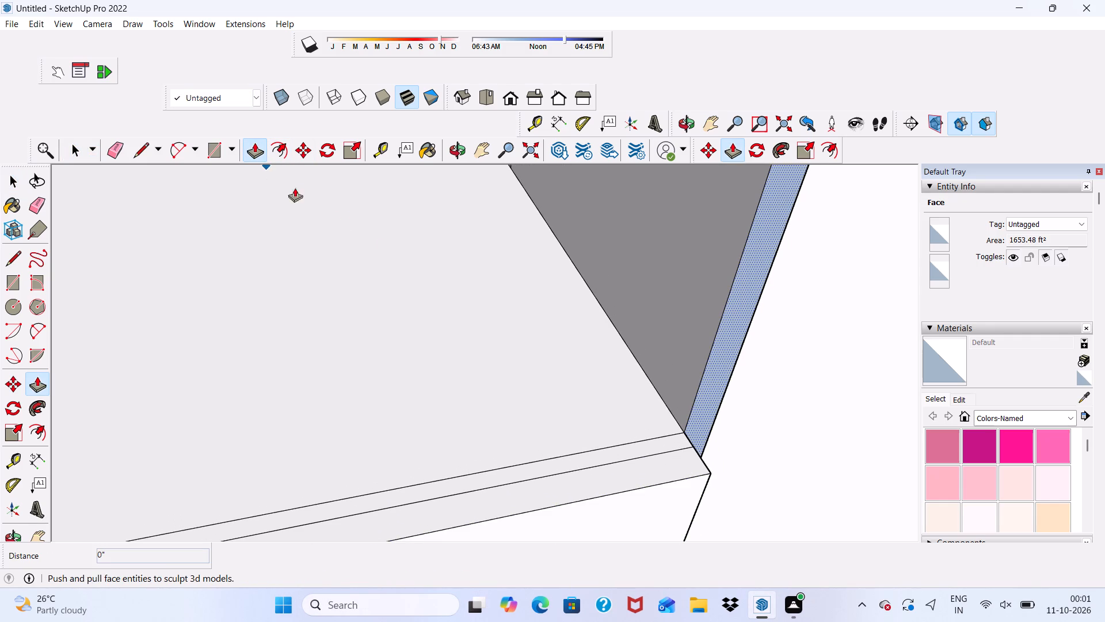
click(718, 366)
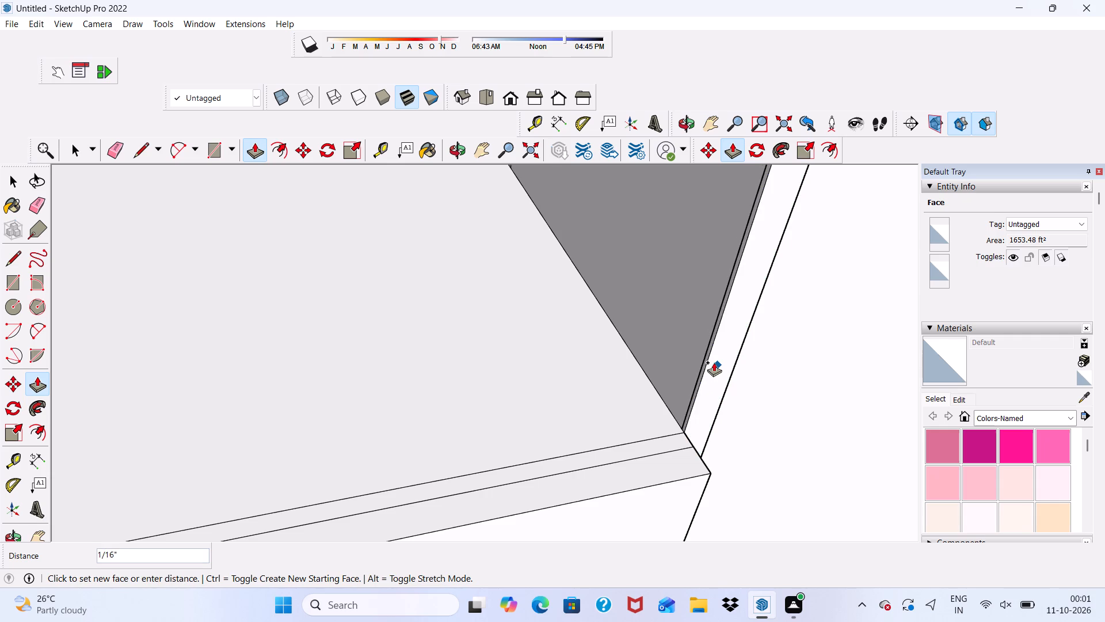
click(703, 315)
scroll(517, 446, down, 4)
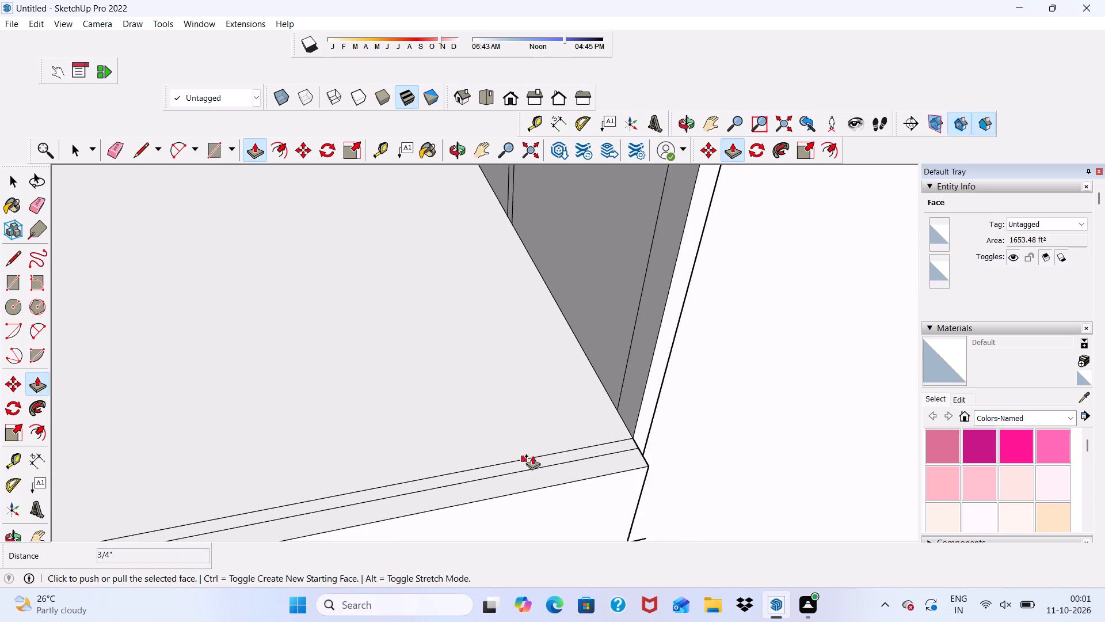
scroll(535, 452, down, 5)
middle_drag(539, 413, 683, 343)
key(space)
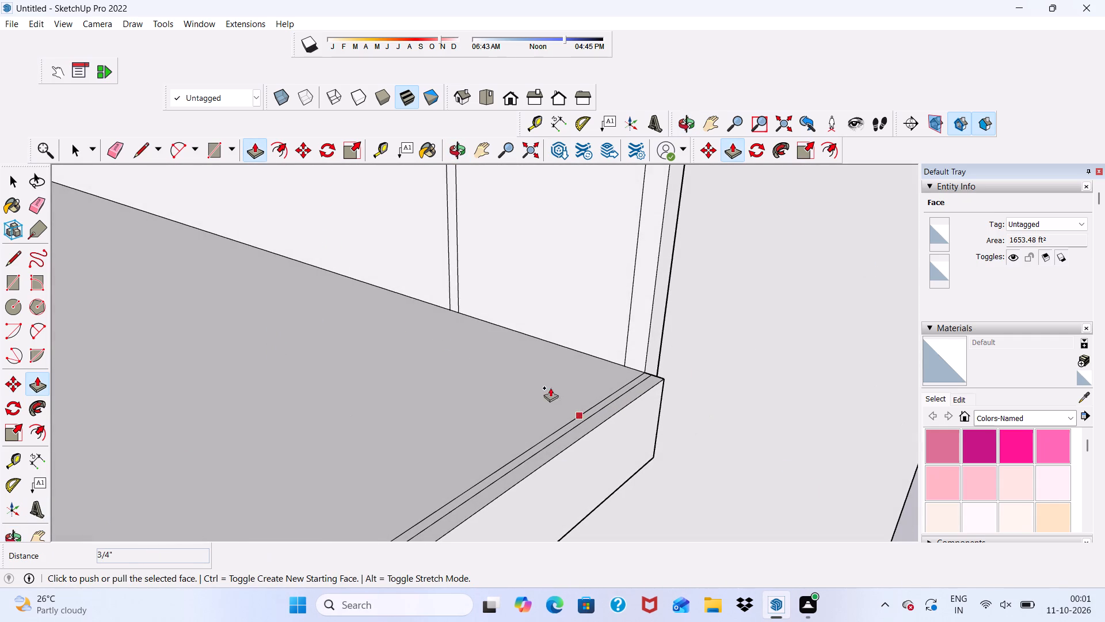
Erase the leftover vertical seam on the upright's inner face, just inside its outer strip above the shelf corner.
key(space)
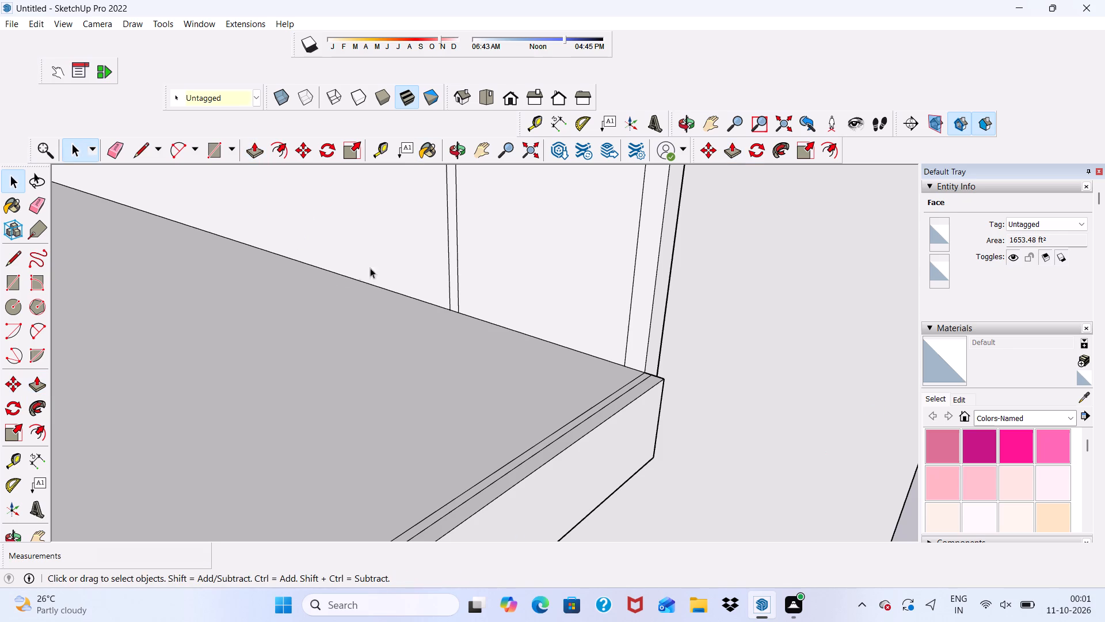
key(space)
drag(113, 149, 118, 151)
drag(661, 272, 634, 282)
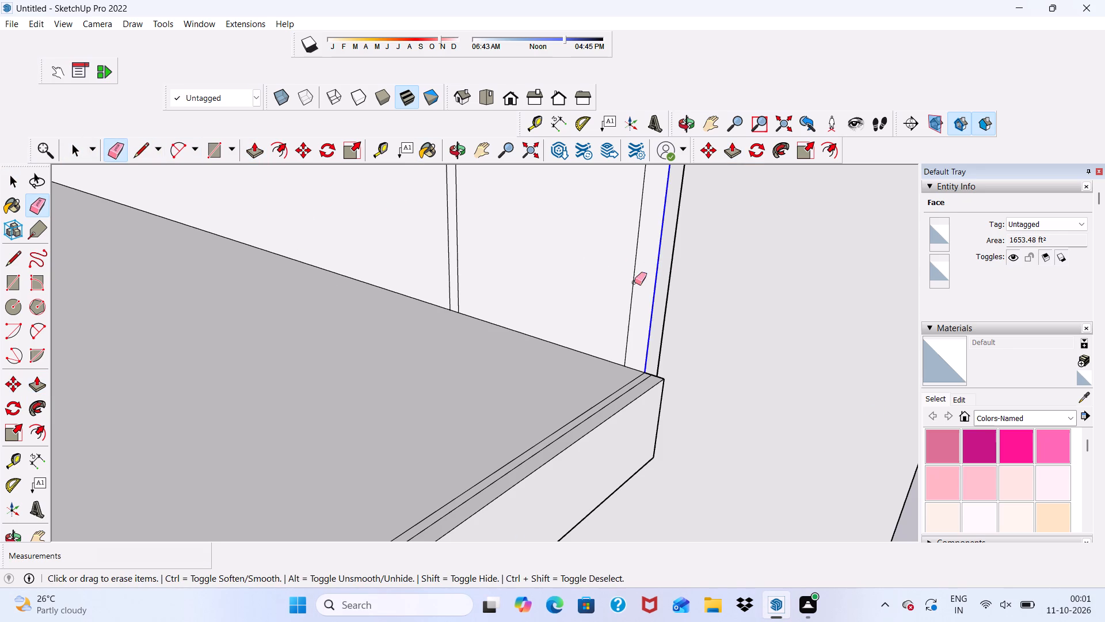
drag(634, 282, 627, 283)
key(ctrl+z)
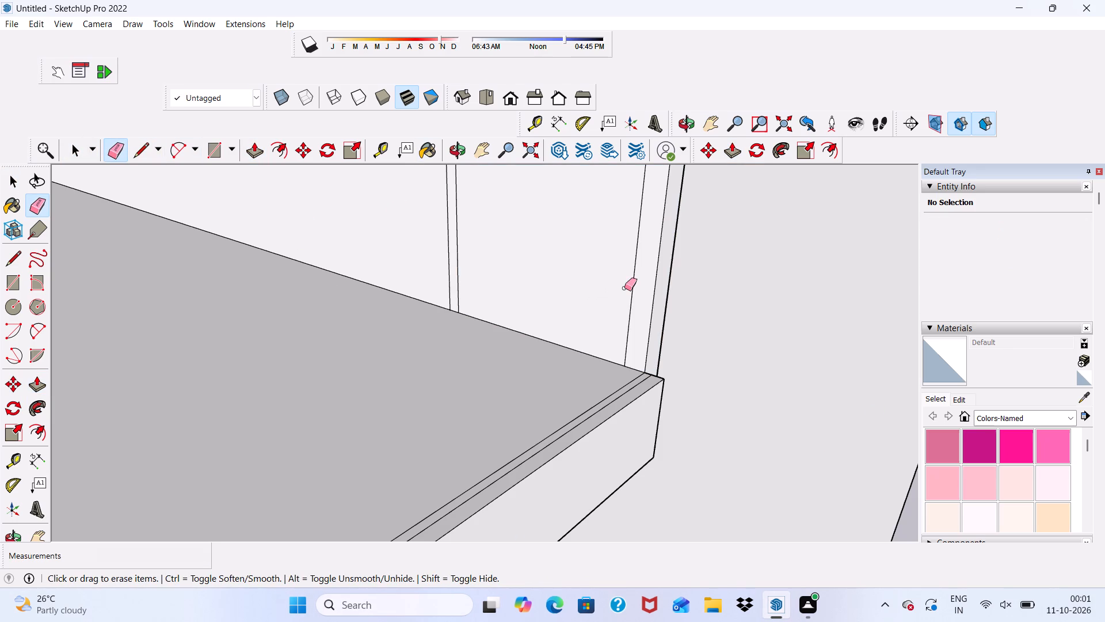
click(630, 300)
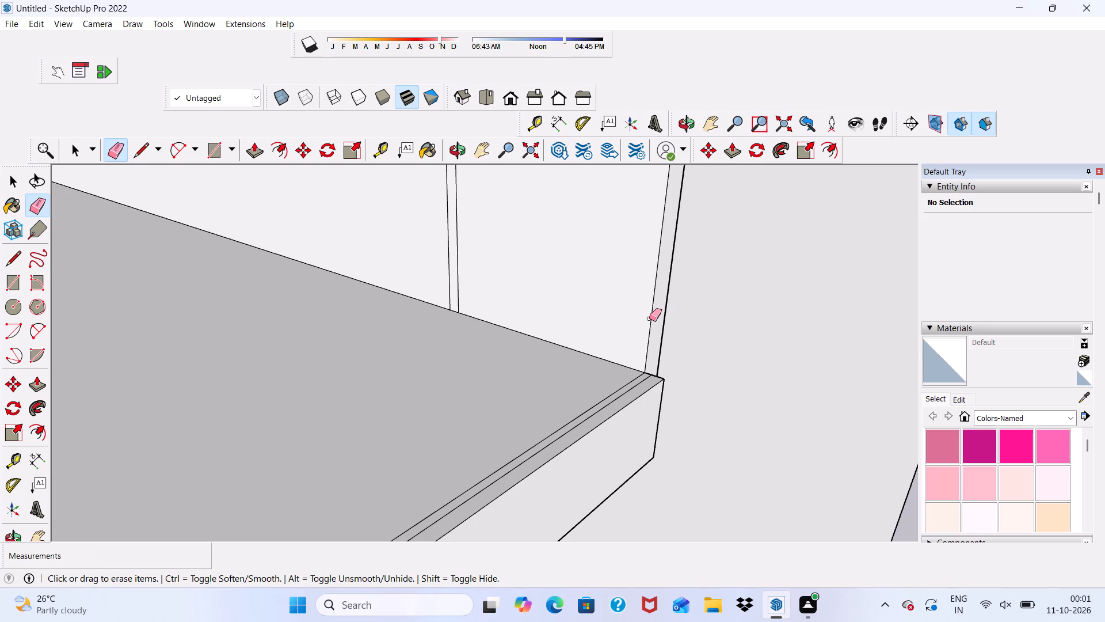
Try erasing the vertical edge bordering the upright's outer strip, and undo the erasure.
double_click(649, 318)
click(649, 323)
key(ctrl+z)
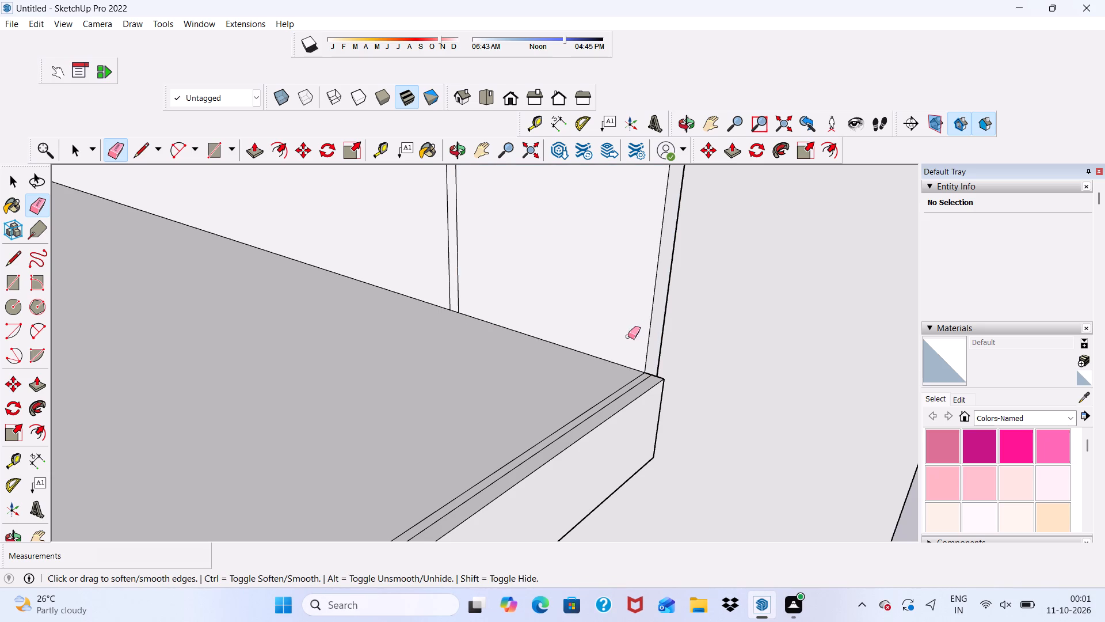
Erase the two parallel edges along the shelf top's outer end and the two close vertical edges on the face behind.
click(610, 395)
click(609, 401)
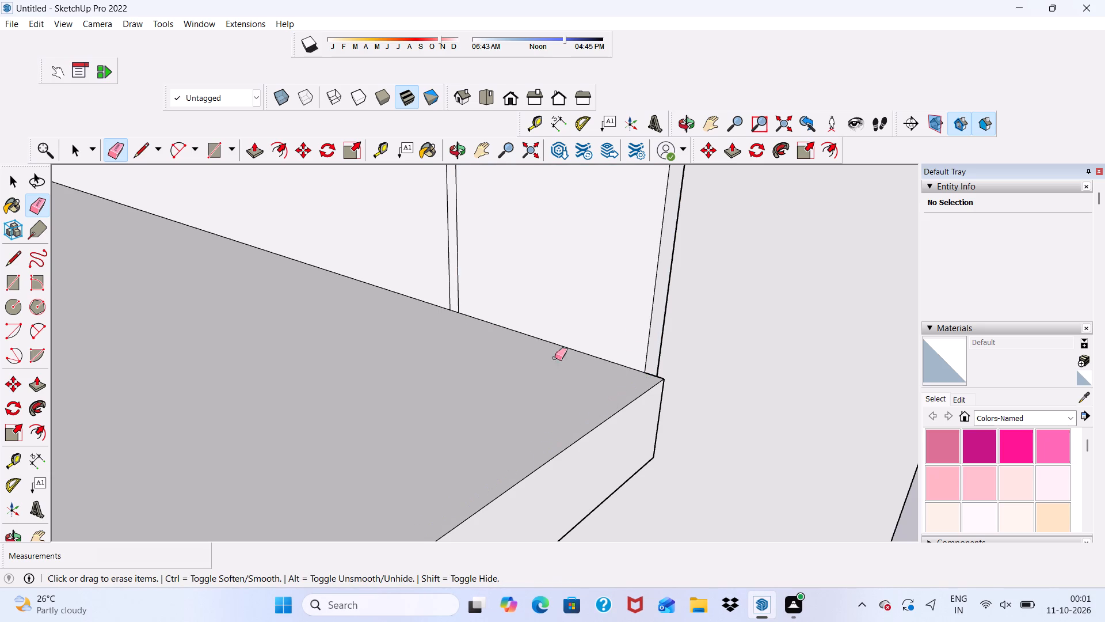
drag(473, 259, 448, 263)
drag(459, 271, 454, 275)
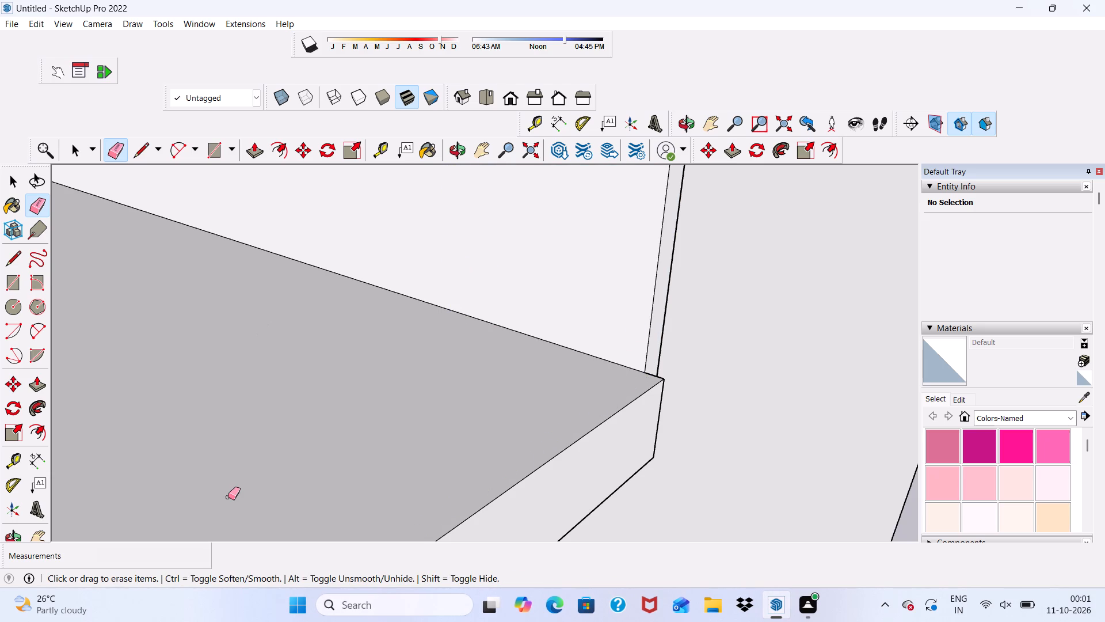
scroll(228, 497, down, 3)
key(space)
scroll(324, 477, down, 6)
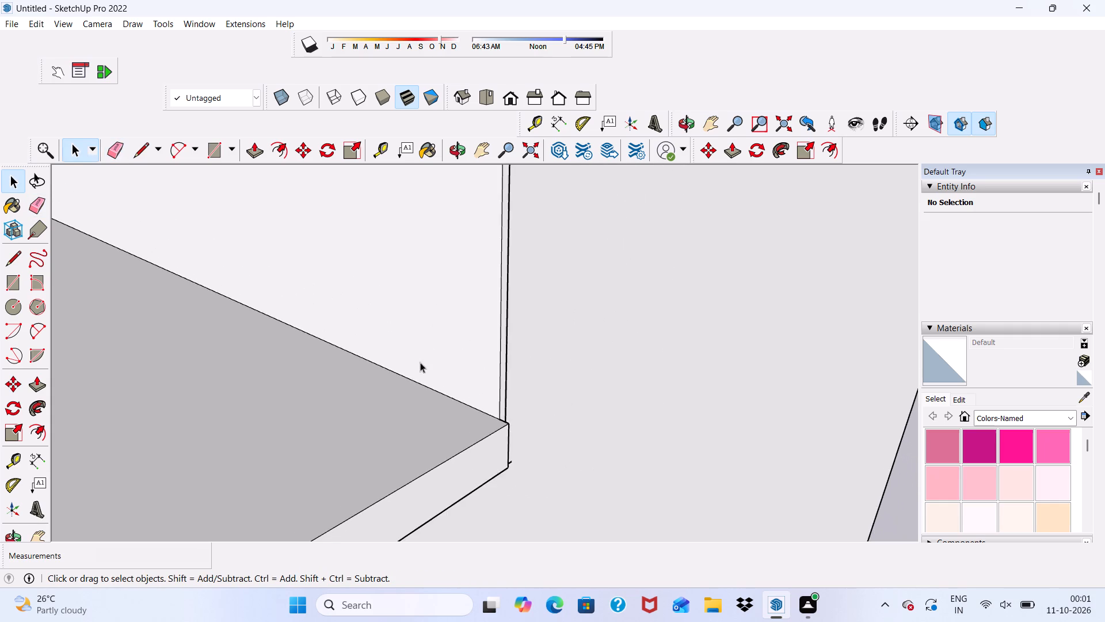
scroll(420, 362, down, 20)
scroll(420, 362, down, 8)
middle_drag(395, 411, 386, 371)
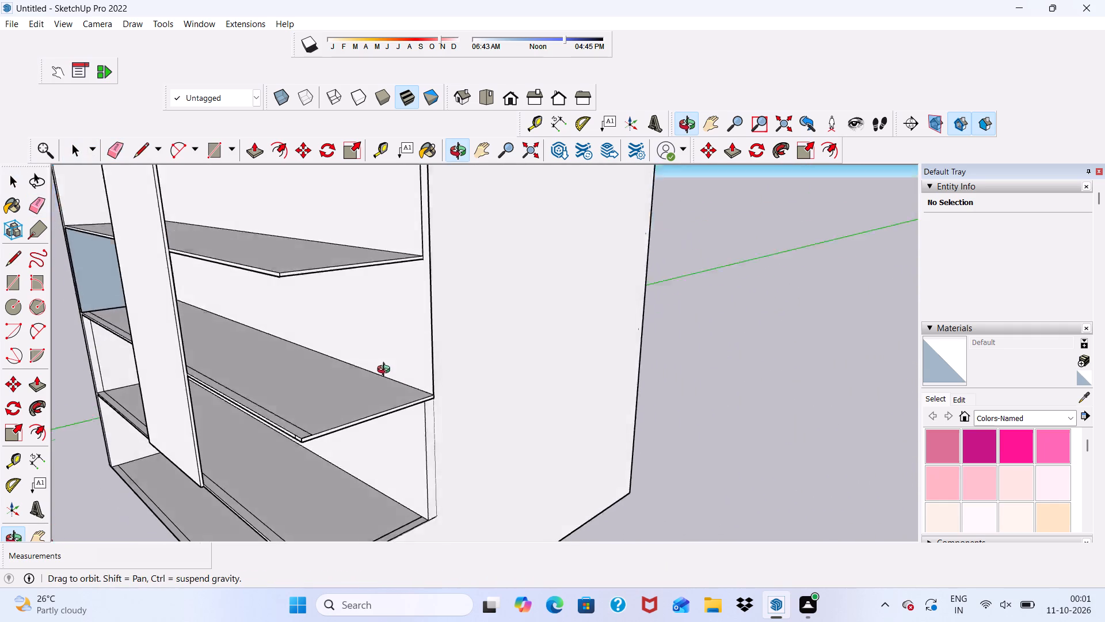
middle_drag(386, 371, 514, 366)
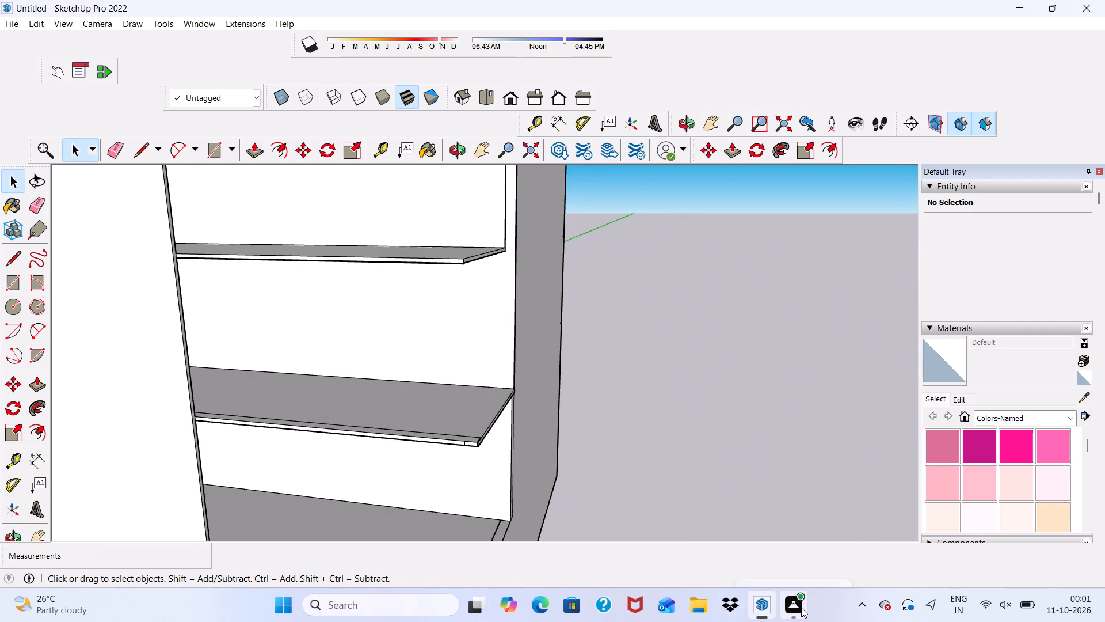
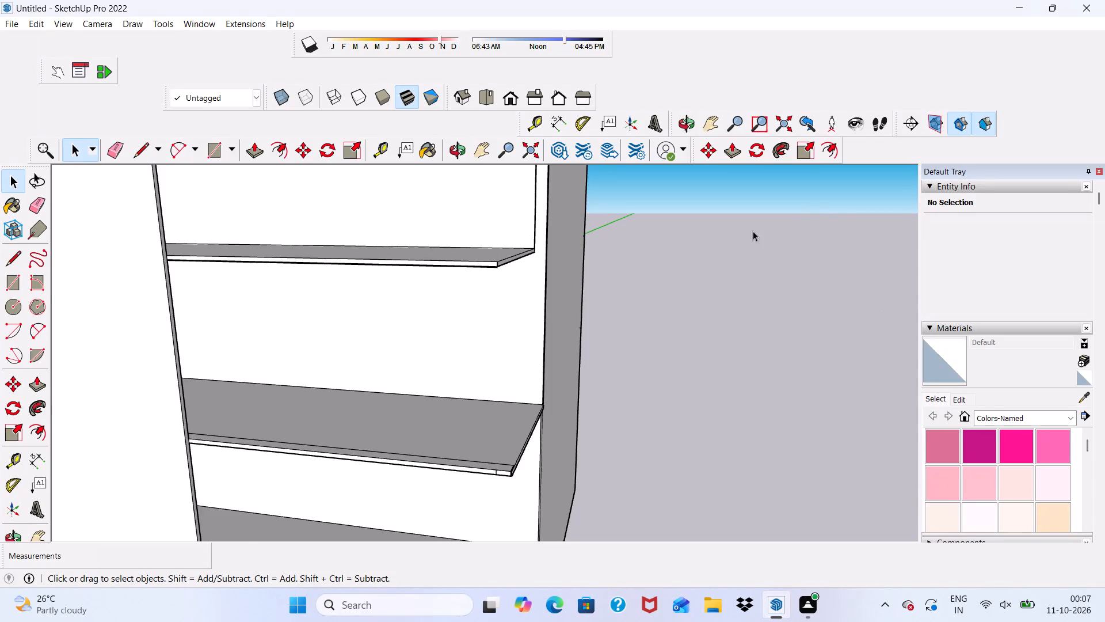
Erase the two short vertical seams on the extended shelf's front edge, just inside its outer corner.
scroll(570, 294, down, 5)
scroll(482, 239, down, 5)
scroll(498, 371, up, 5)
scroll(535, 336, up, 5)
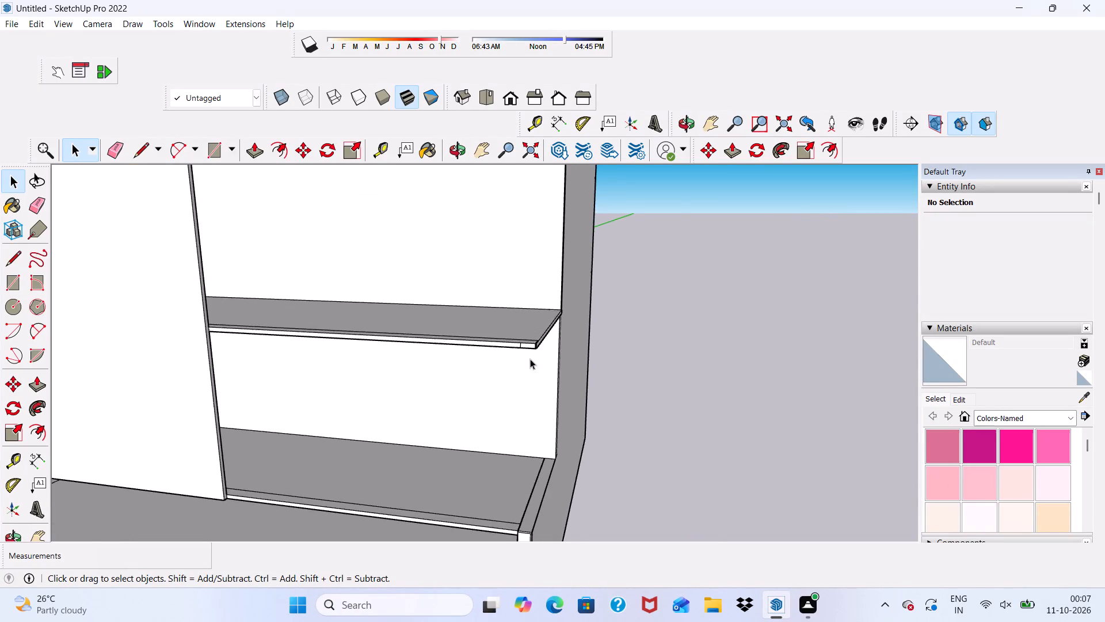
scroll(529, 358, up, 3)
click(111, 153)
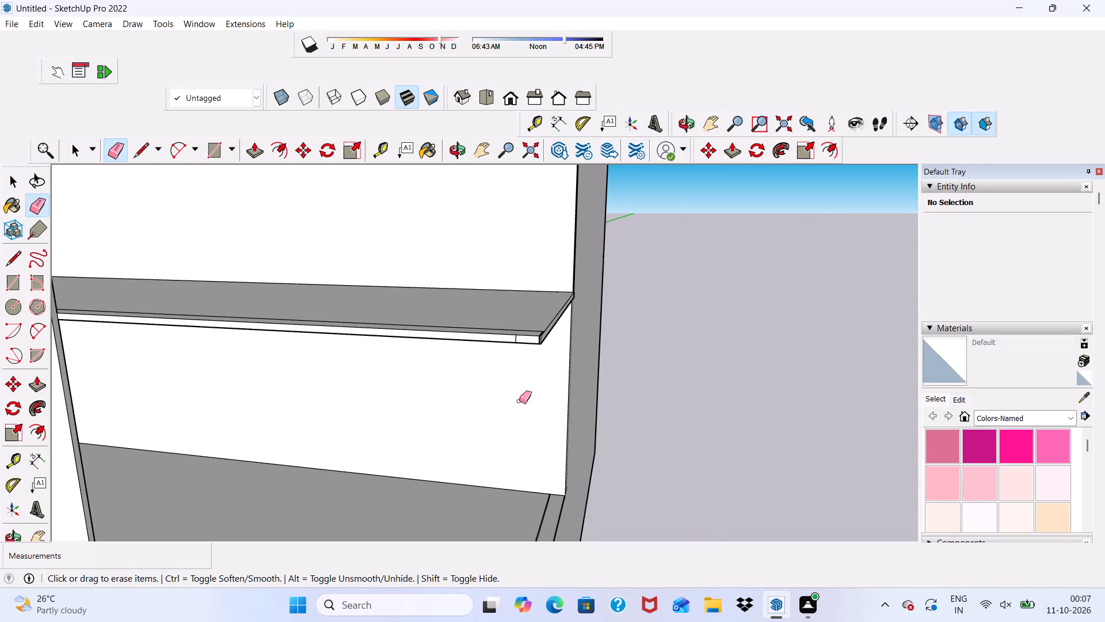
scroll(517, 367, up, 3)
scroll(516, 320, up, 5)
drag(521, 332, 516, 335)
scroll(627, 329, up, 4)
scroll(612, 327, down, 7)
scroll(542, 361, up, 3)
scroll(604, 348, up, 4)
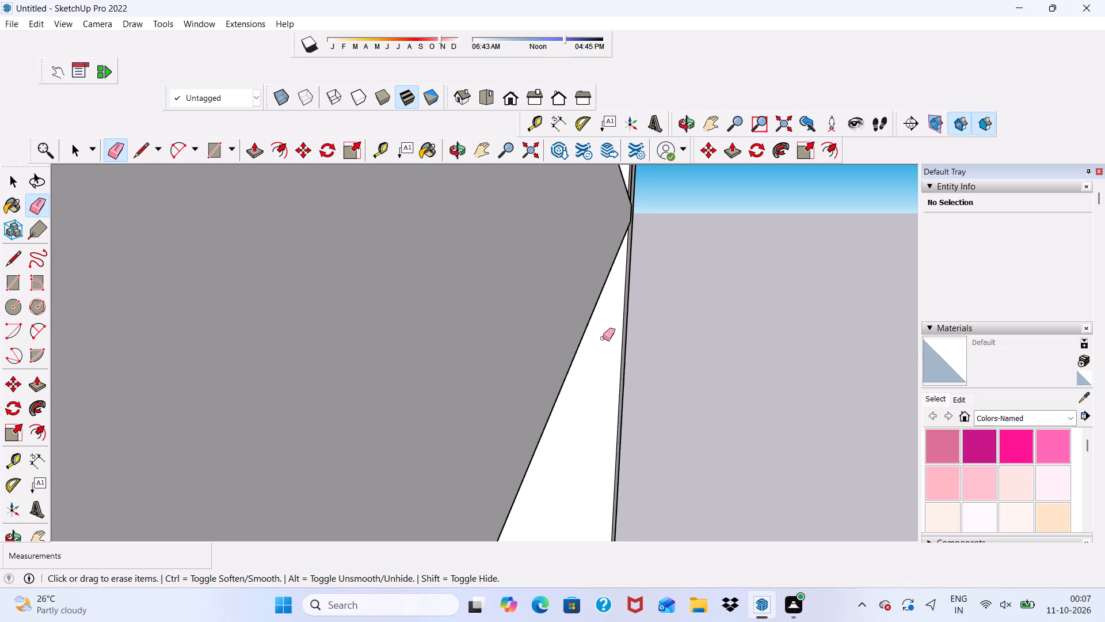
scroll(567, 327, down, 4)
drag(414, 320, 421, 335)
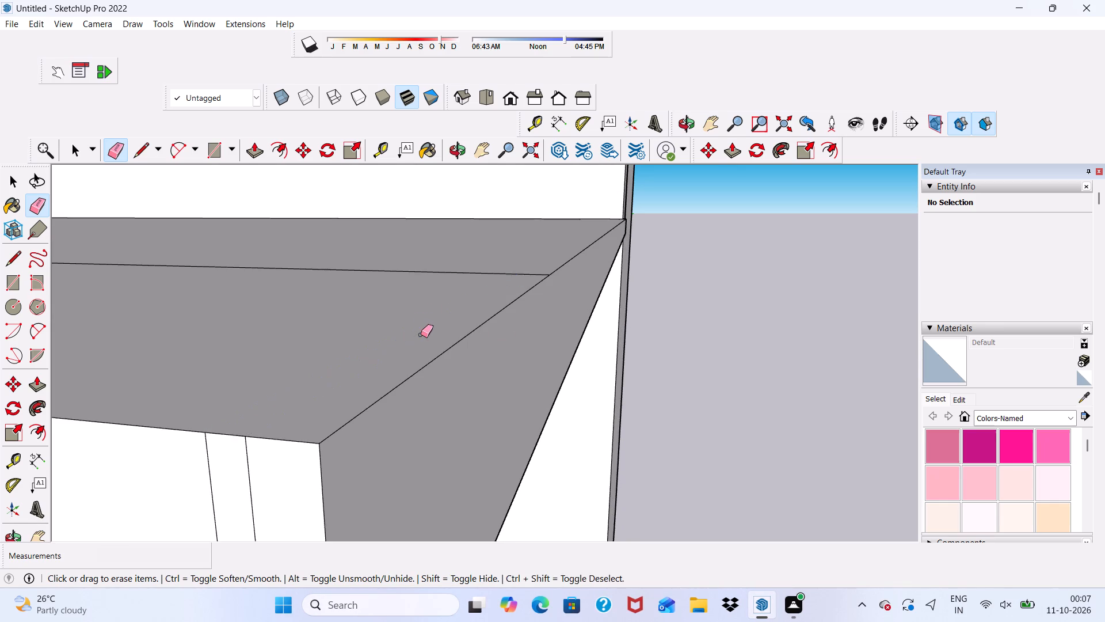
scroll(440, 297, down, 5)
scroll(348, 405, up, 1)
drag(360, 392, 401, 388)
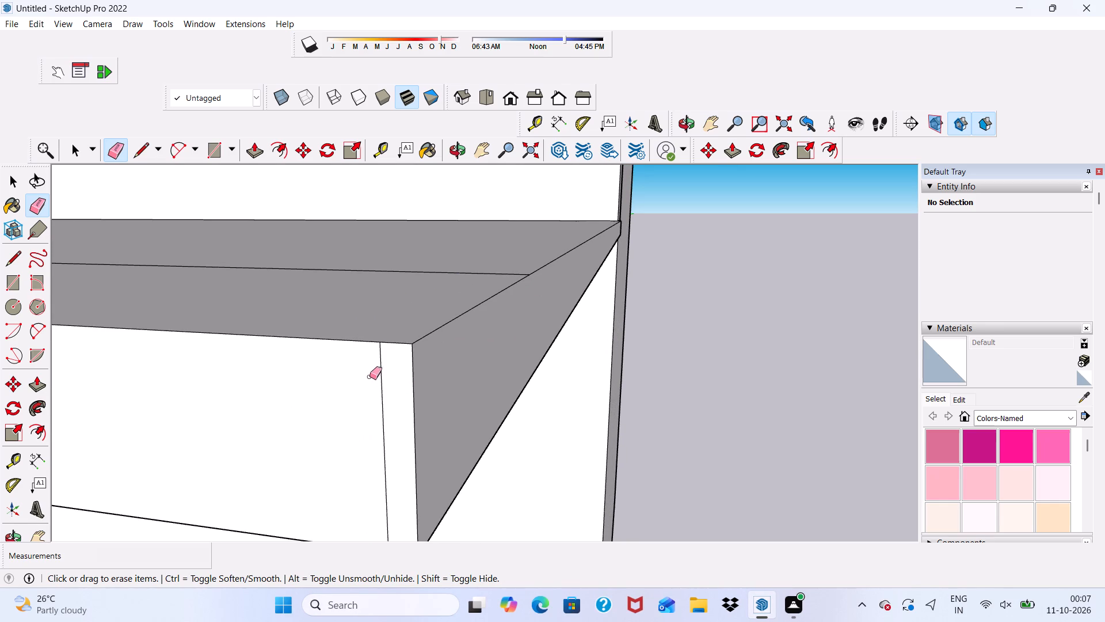
drag(371, 377, 390, 383)
Erase the two parallel seams on the underside of the same shelf, along its outer end.
scroll(376, 361, down, 9)
middle_drag(425, 404, 452, 248)
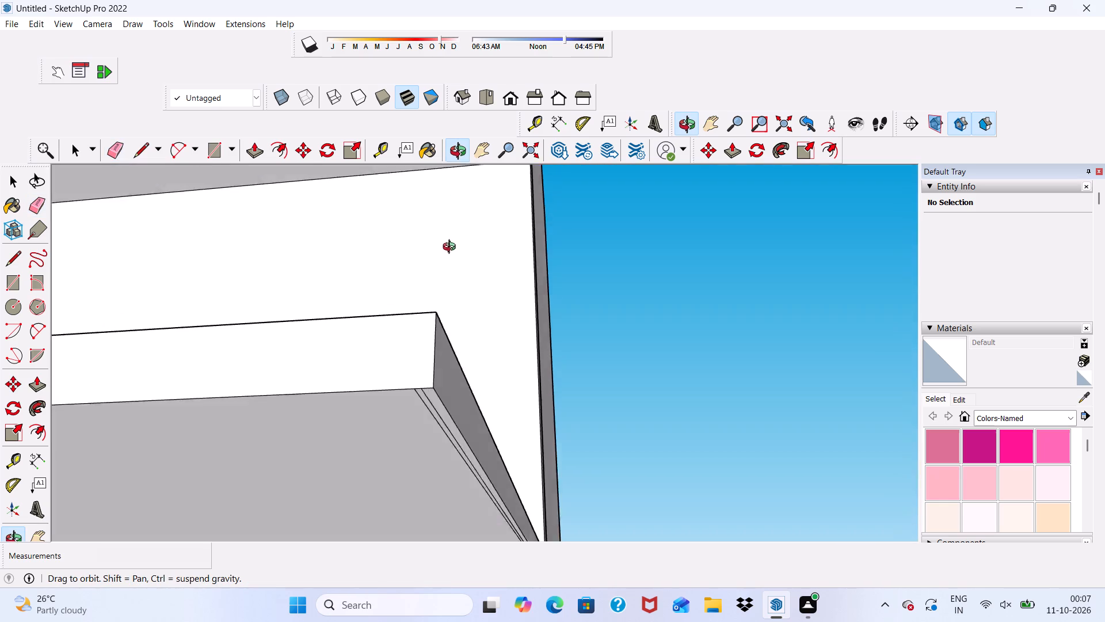
middle_drag(452, 248, 464, 215)
scroll(402, 532, up, 5)
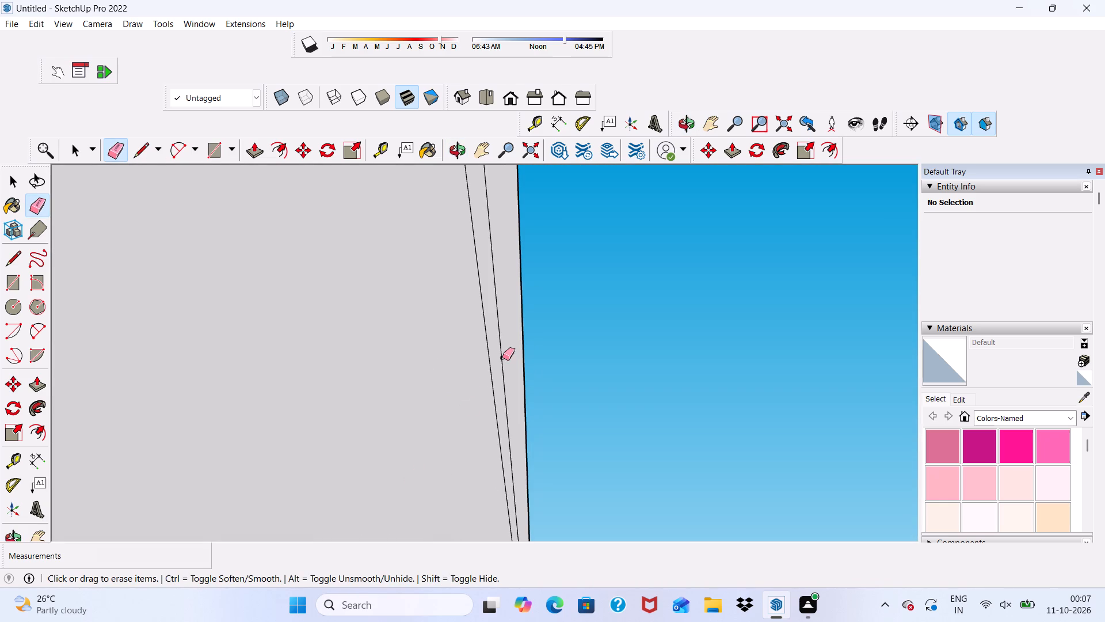
drag(502, 358, 464, 375)
drag(485, 367, 491, 363)
Erase the two close vertical edges on the face behind the next shelf up, just above its outer corner.
scroll(431, 427, down, 10)
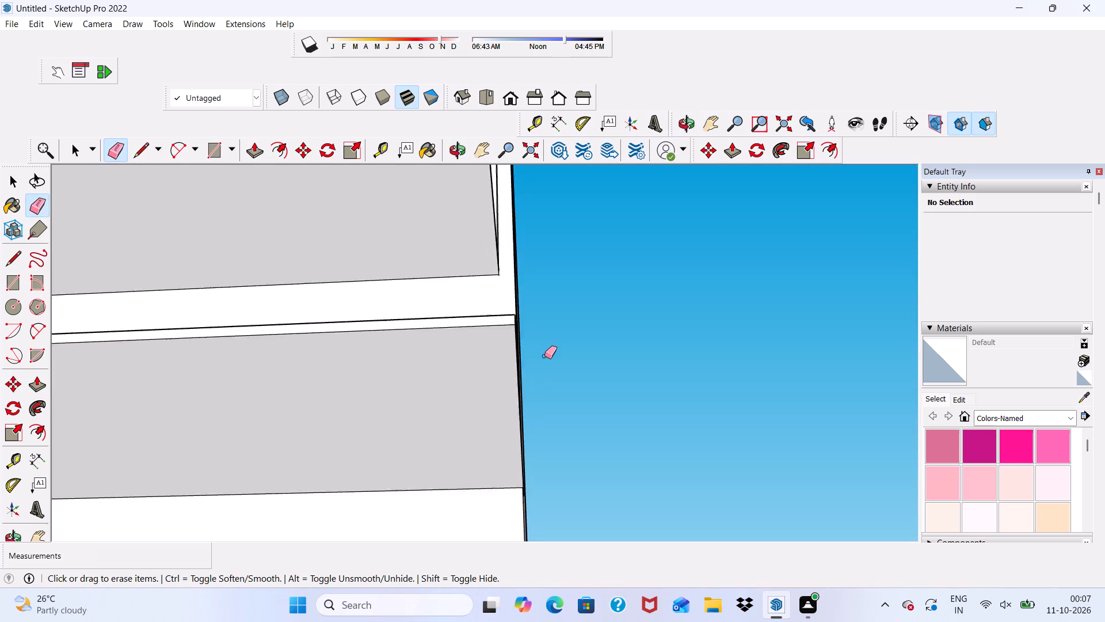
scroll(544, 356, down, 1)
middle_drag(535, 350, 490, 440)
scroll(467, 385, down, 5)
middle_drag(498, 370, 465, 540)
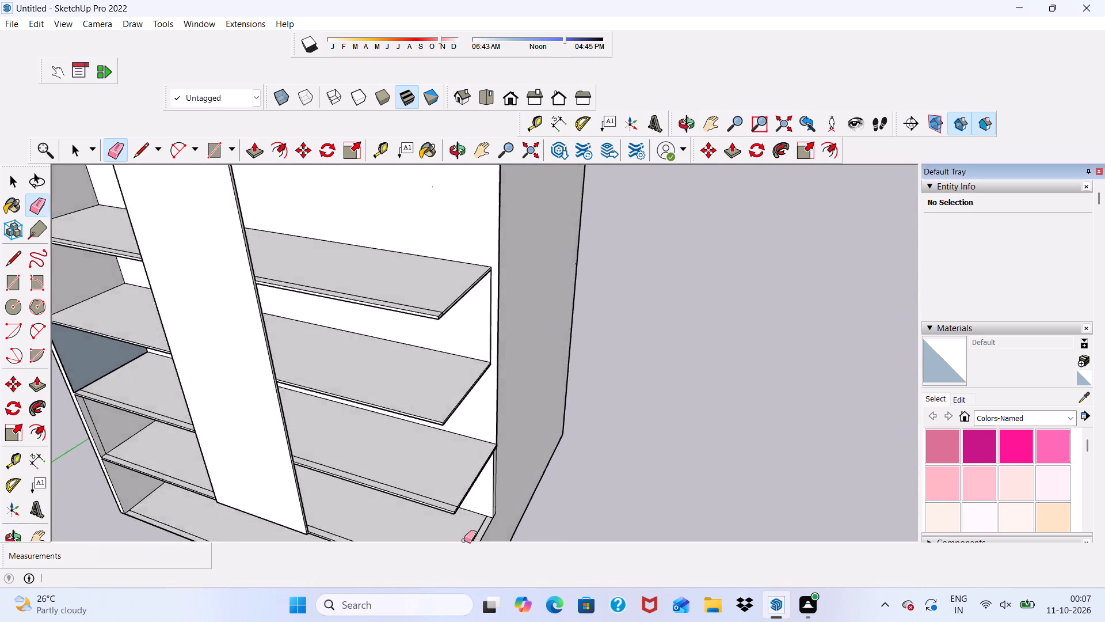
scroll(463, 540, up, 14)
scroll(441, 481, down, 5)
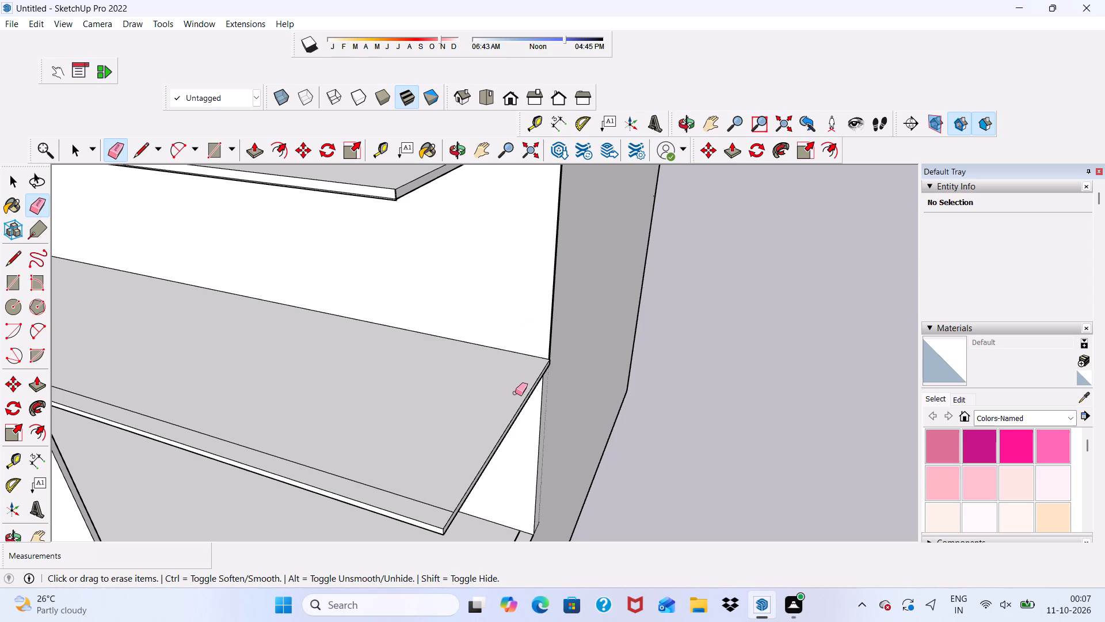
scroll(470, 359, down, 11)
scroll(462, 299, up, 8)
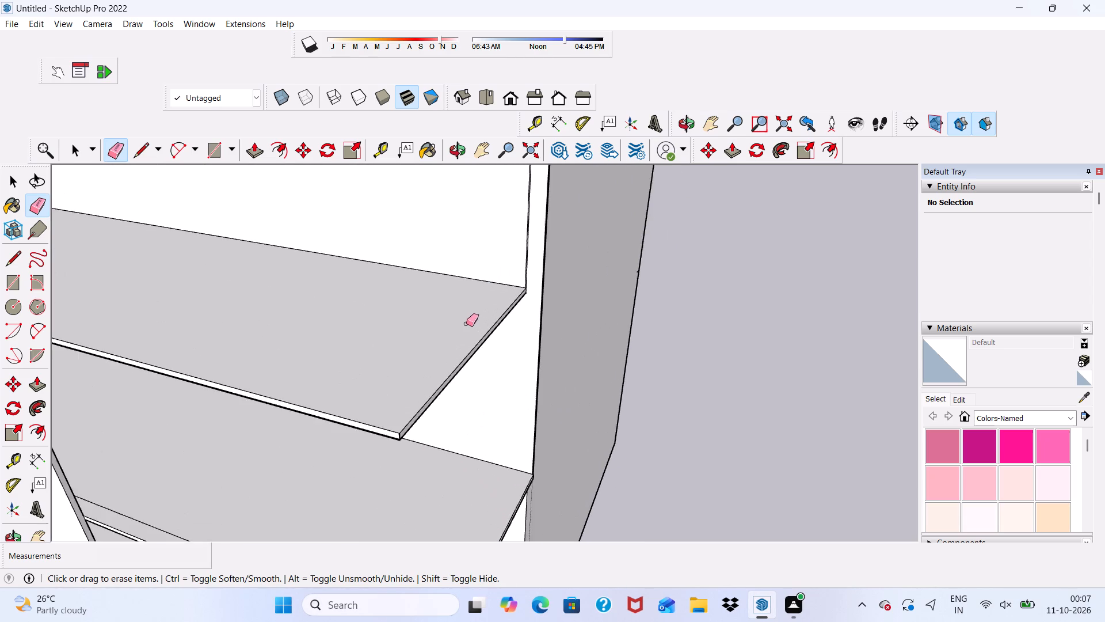
scroll(466, 324, up, 5)
scroll(482, 320, down, 5)
scroll(531, 300, up, 3)
scroll(523, 271, down, 3)
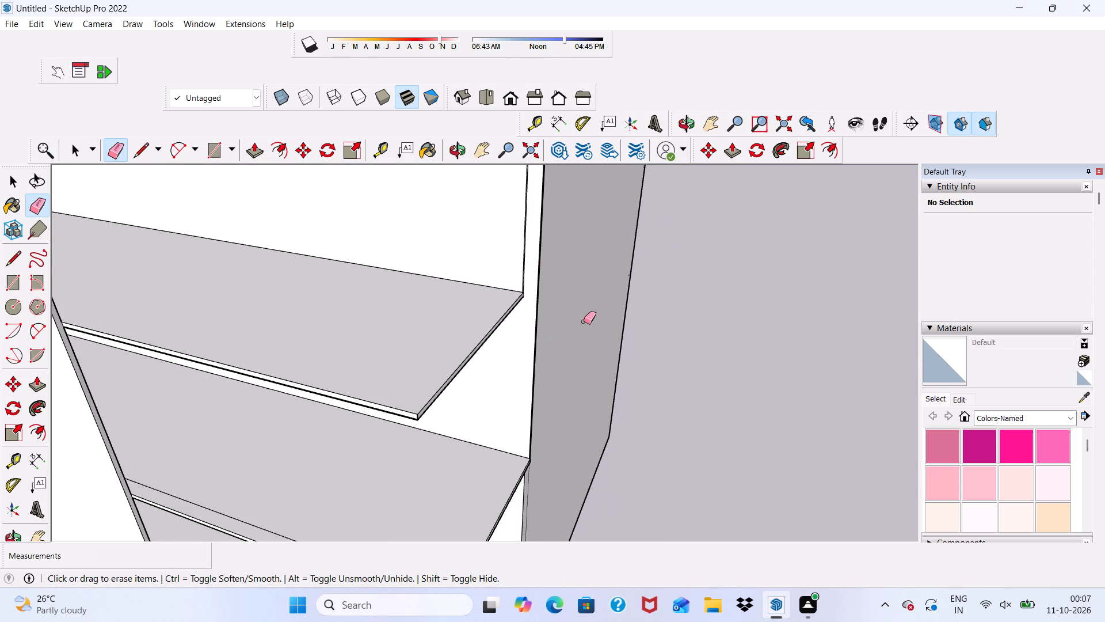
key(space)
scroll(584, 314, up, 2)
scroll(475, 305, up, 5)
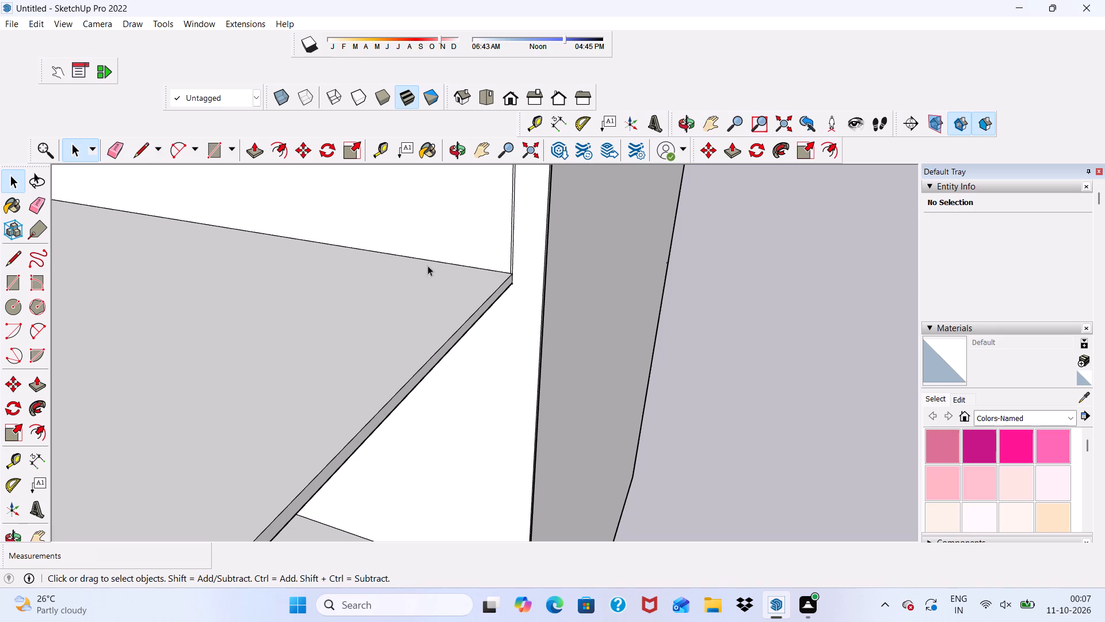
click(112, 153)
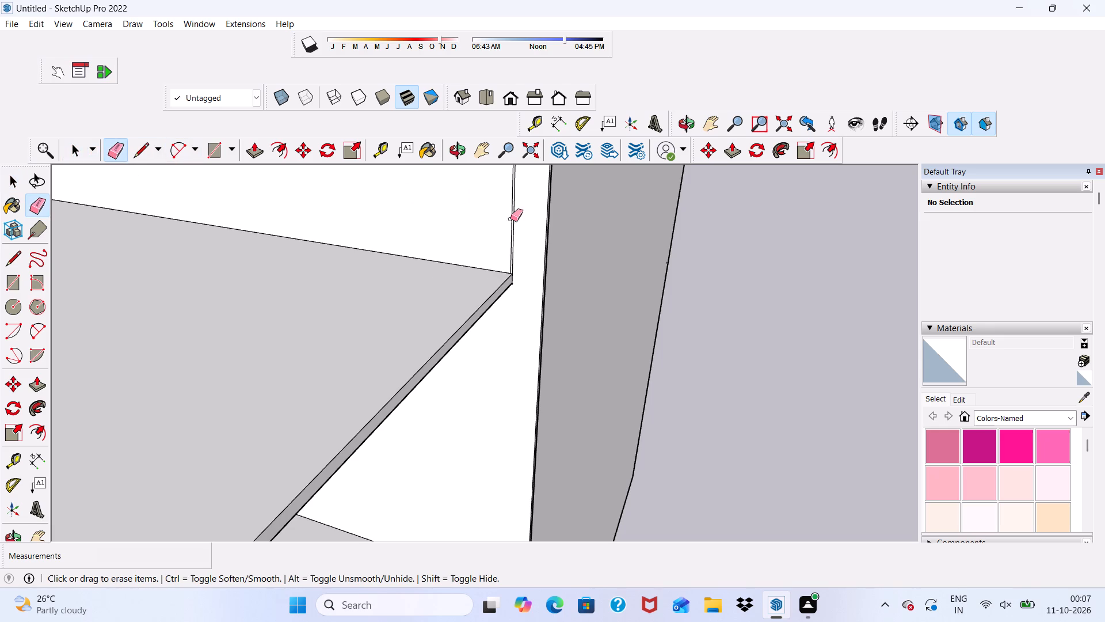
drag(511, 219, 526, 221)
Push/Pull the outer end face of this upper shelf by 9" to meet the open side panel's edge.
scroll(528, 256, down, 2)
scroll(533, 215, up, 1)
scroll(533, 212, down, 1)
scroll(519, 208, up, 1)
scroll(492, 189, down, 1)
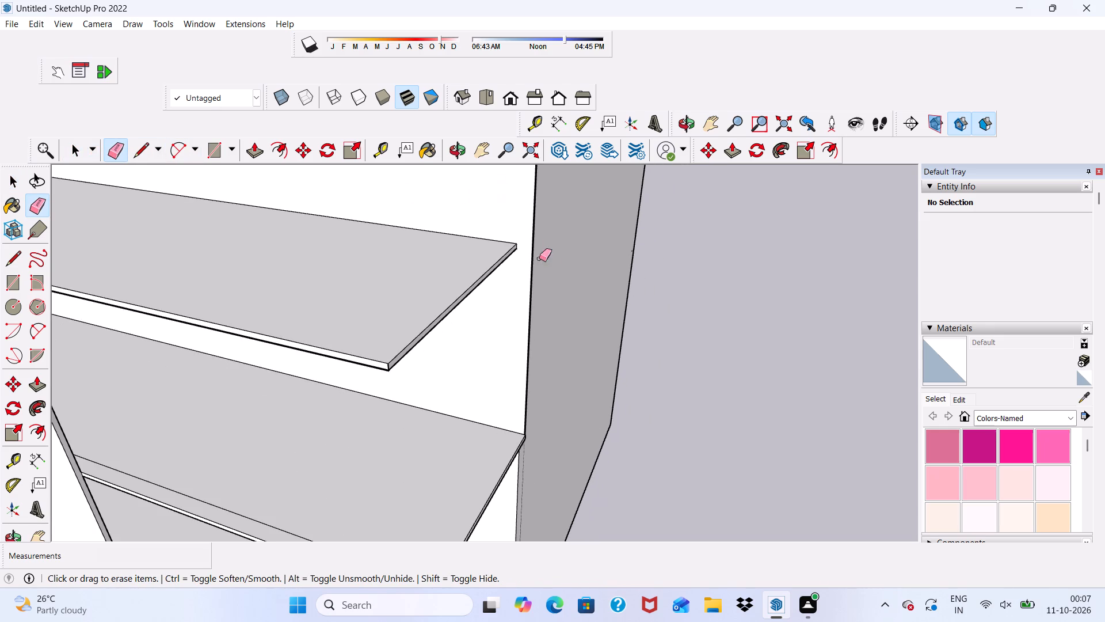
key(space)
scroll(632, 245, down, 3)
scroll(476, 314, up, 4)
scroll(576, 254, up, 4)
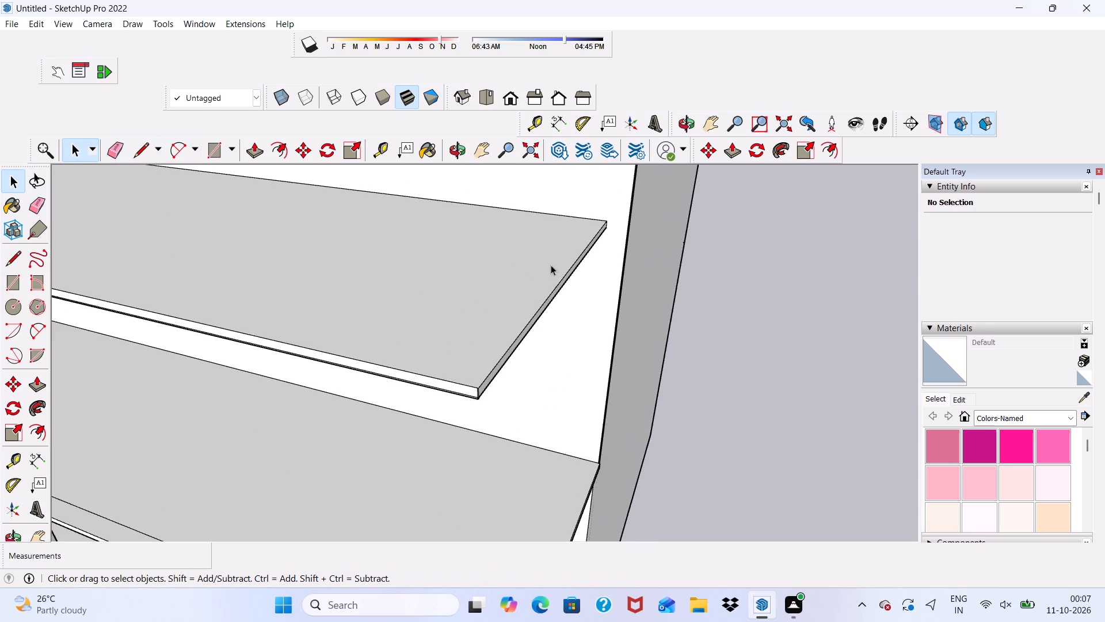
scroll(548, 359, up, 3)
scroll(550, 276, up, 6)
click(524, 207)
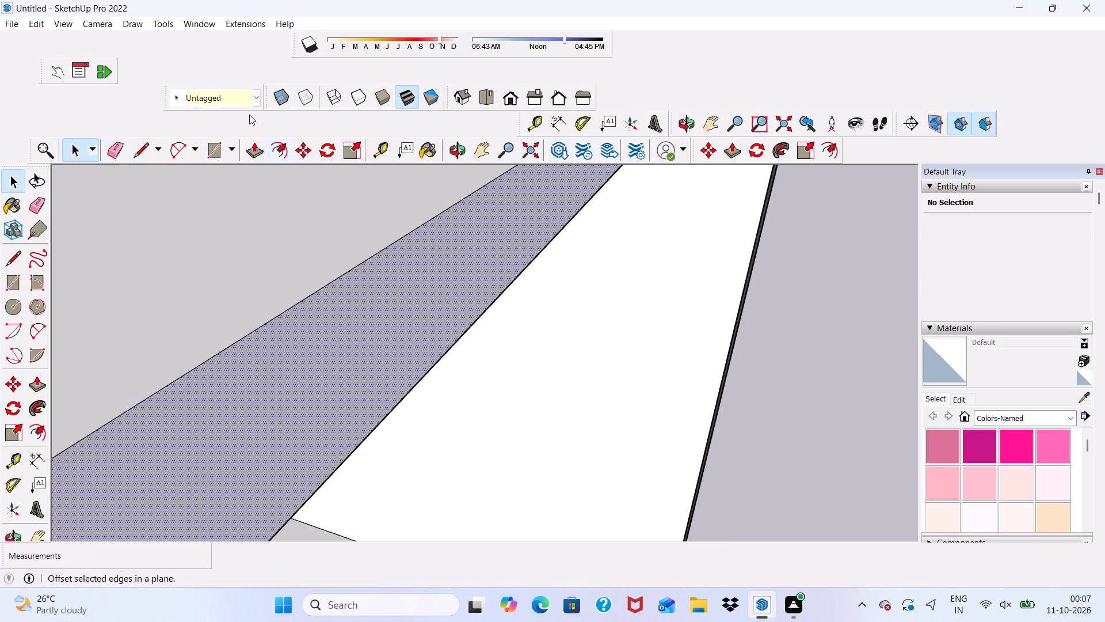
click(254, 150)
click(445, 324)
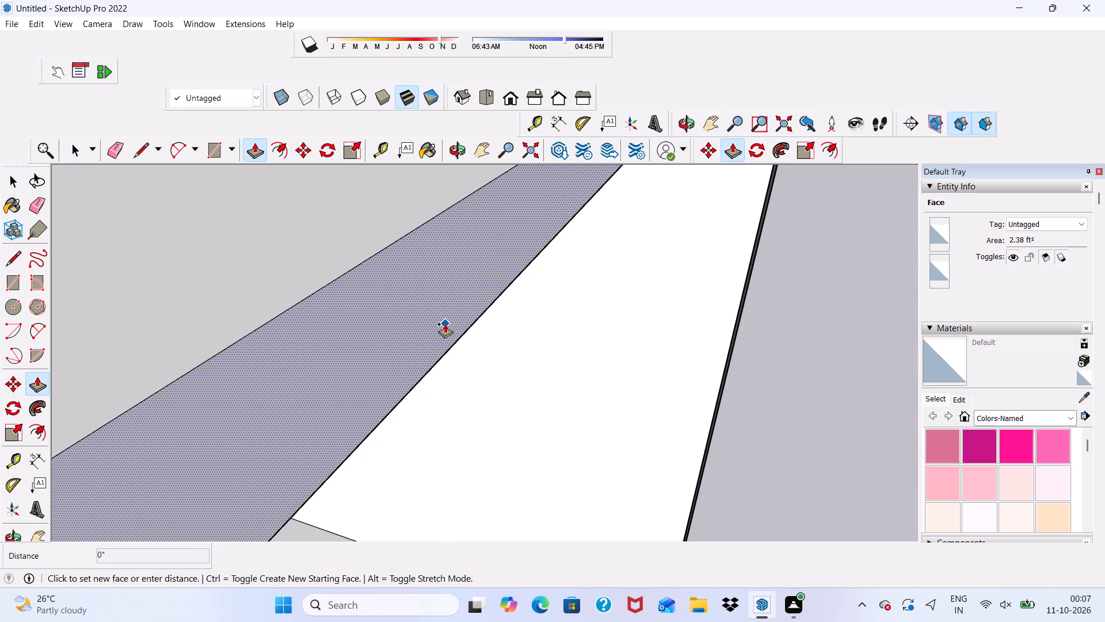
scroll(452, 349, down, 4)
scroll(544, 347, down, 19)
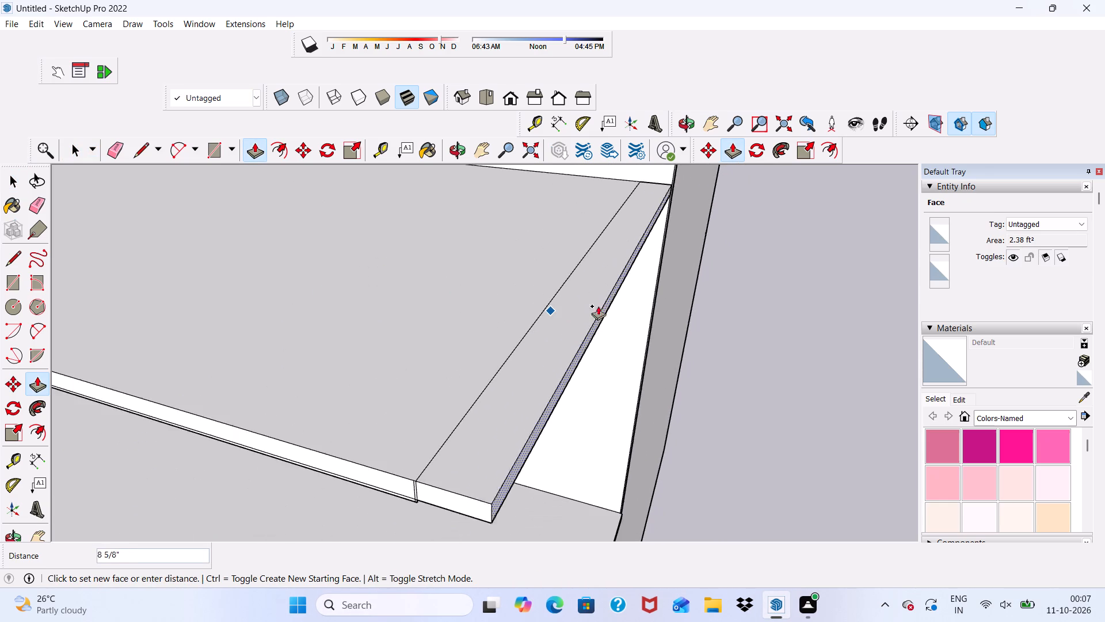
scroll(598, 306, down, 4)
middle_drag(599, 304, 505, 305)
scroll(712, 214, up, 3)
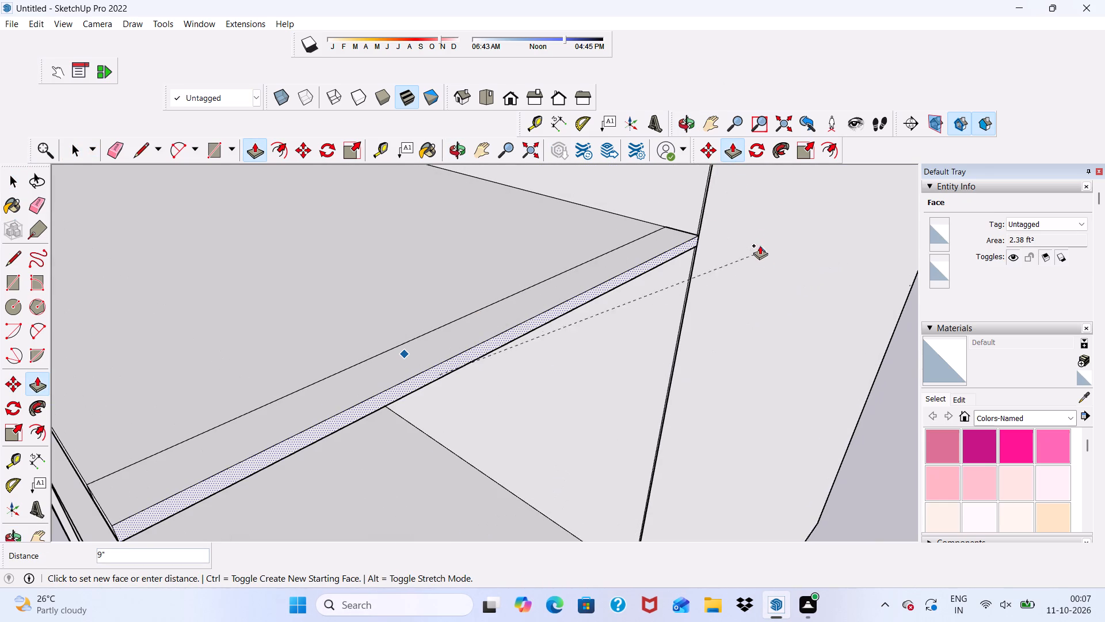
scroll(744, 230, up, 4)
click(701, 225)
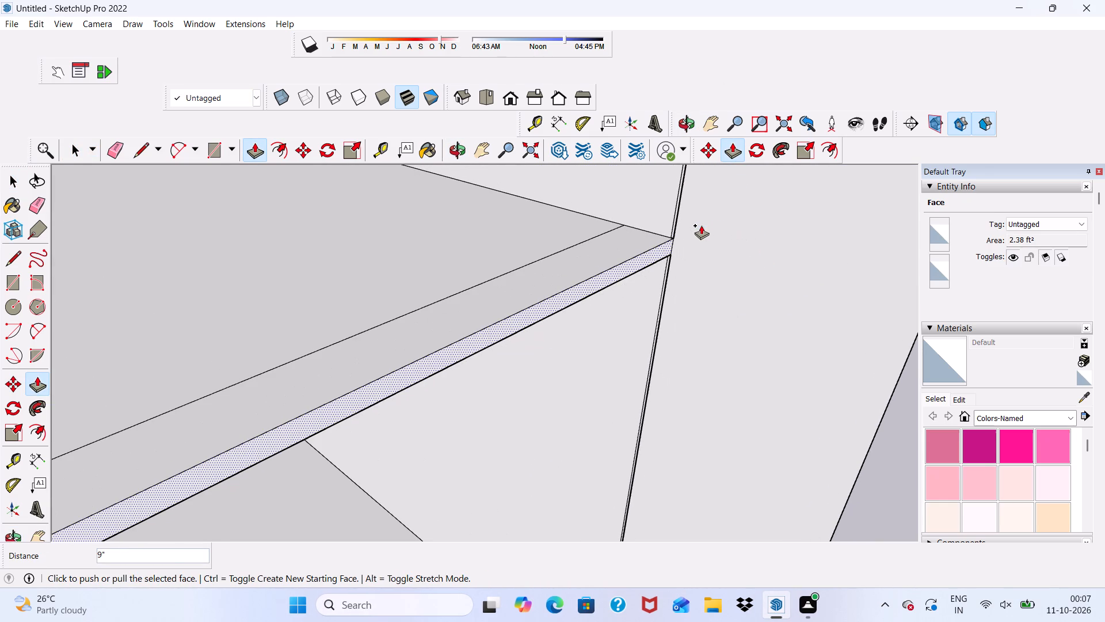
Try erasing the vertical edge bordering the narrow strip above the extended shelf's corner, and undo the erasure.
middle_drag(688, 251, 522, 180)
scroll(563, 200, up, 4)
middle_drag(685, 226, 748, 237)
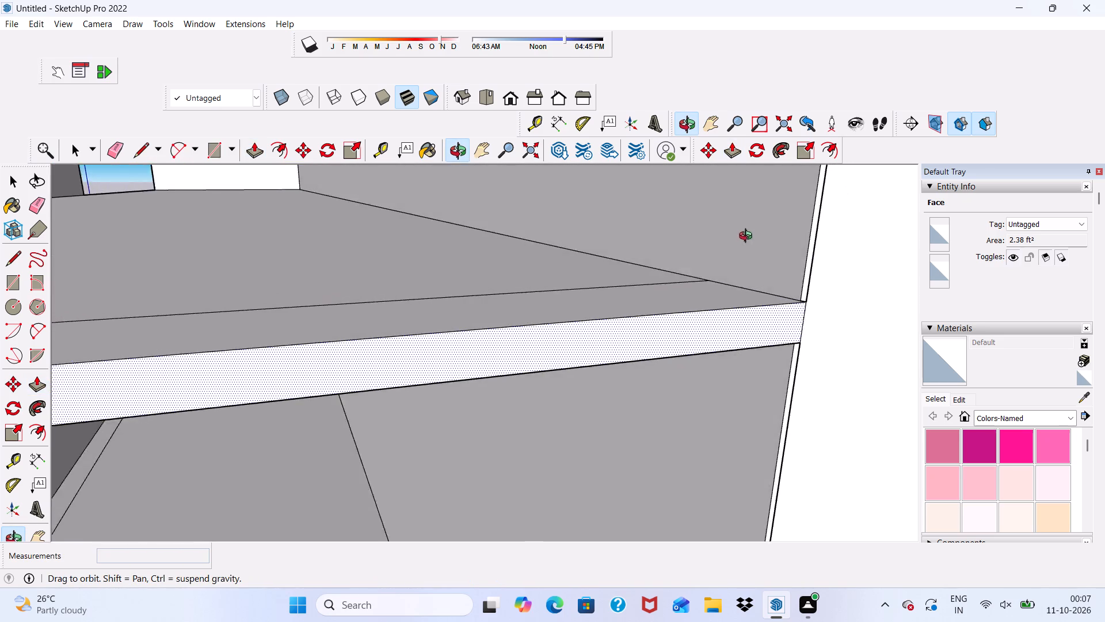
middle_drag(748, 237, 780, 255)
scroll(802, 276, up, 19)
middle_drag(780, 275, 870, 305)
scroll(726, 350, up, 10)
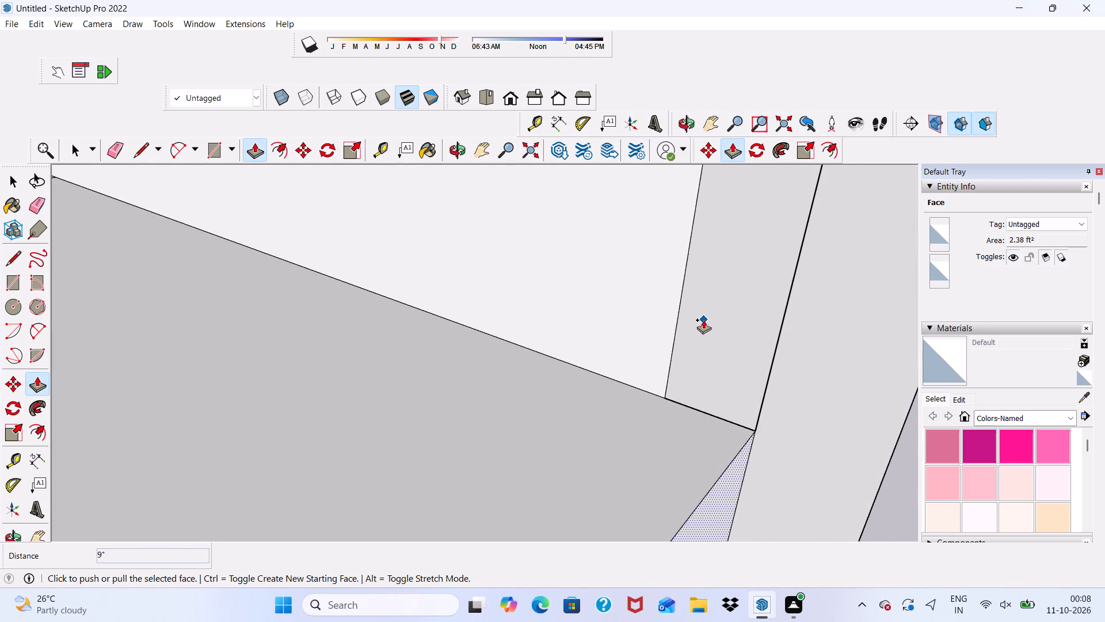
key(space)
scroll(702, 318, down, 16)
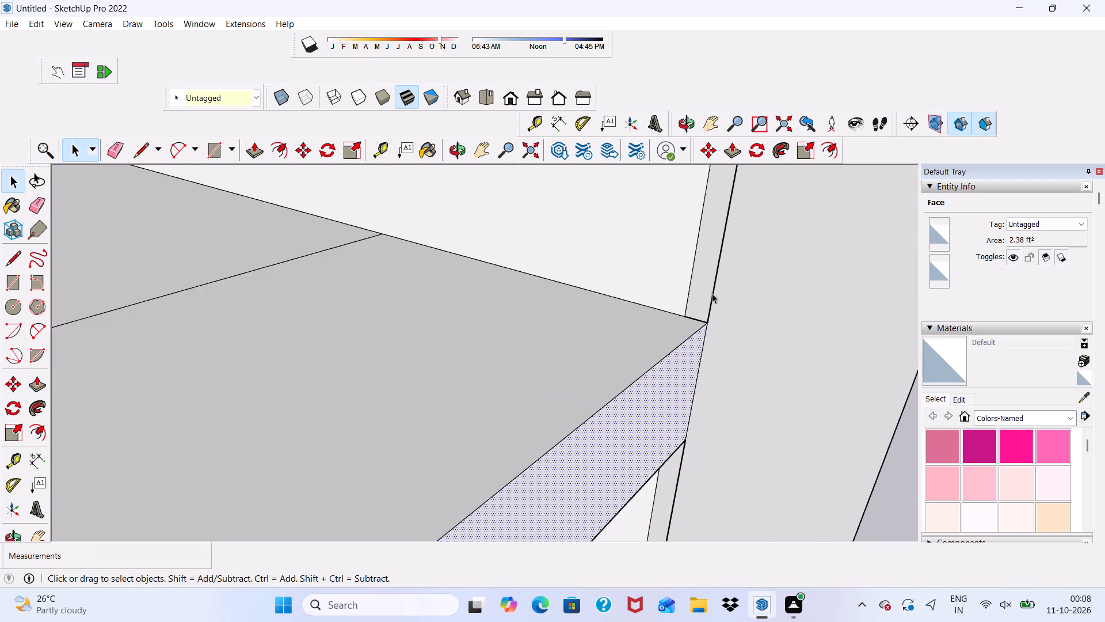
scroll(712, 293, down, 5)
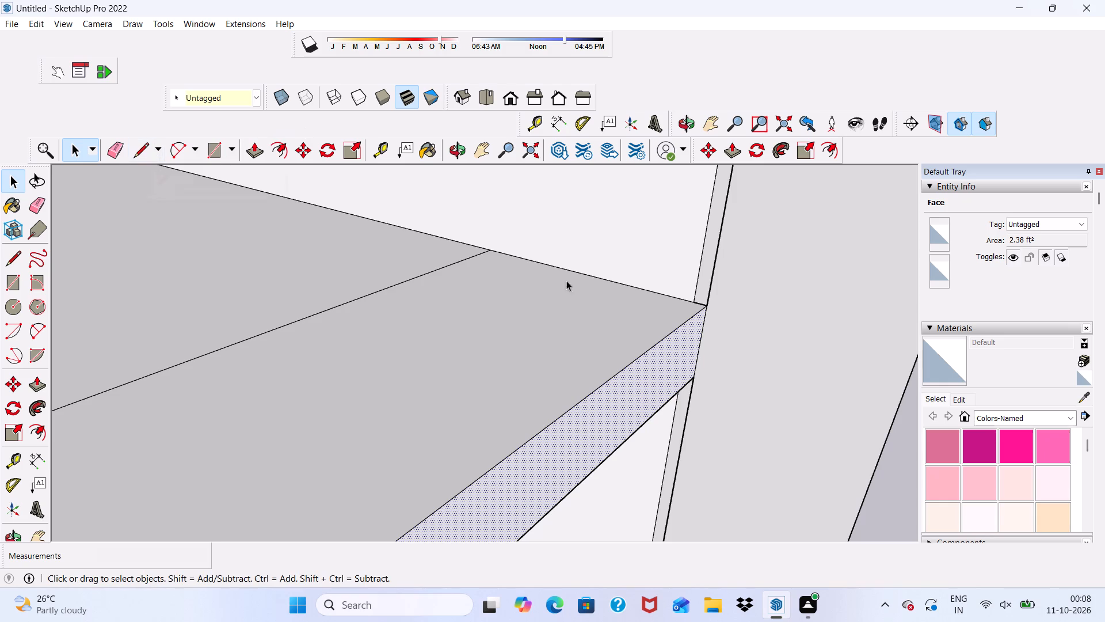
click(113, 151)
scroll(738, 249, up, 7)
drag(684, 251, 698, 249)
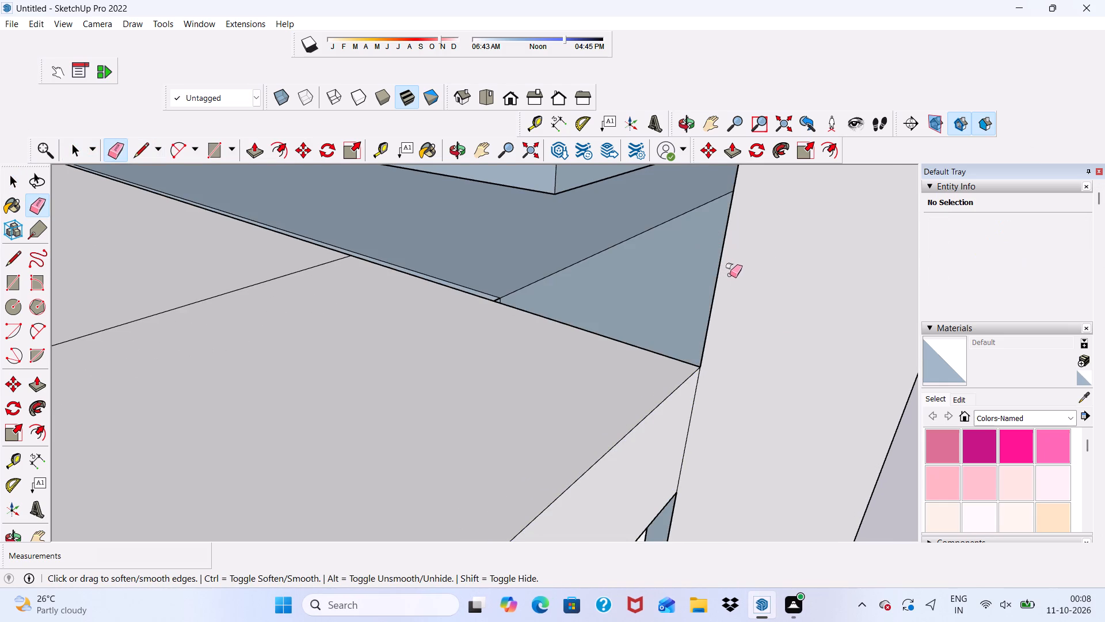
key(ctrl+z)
Examine the extended shelf's corner and the narrow strip where it meets the side panel's edge.
scroll(752, 285, up, 4)
key(space)
scroll(660, 290, up, 5)
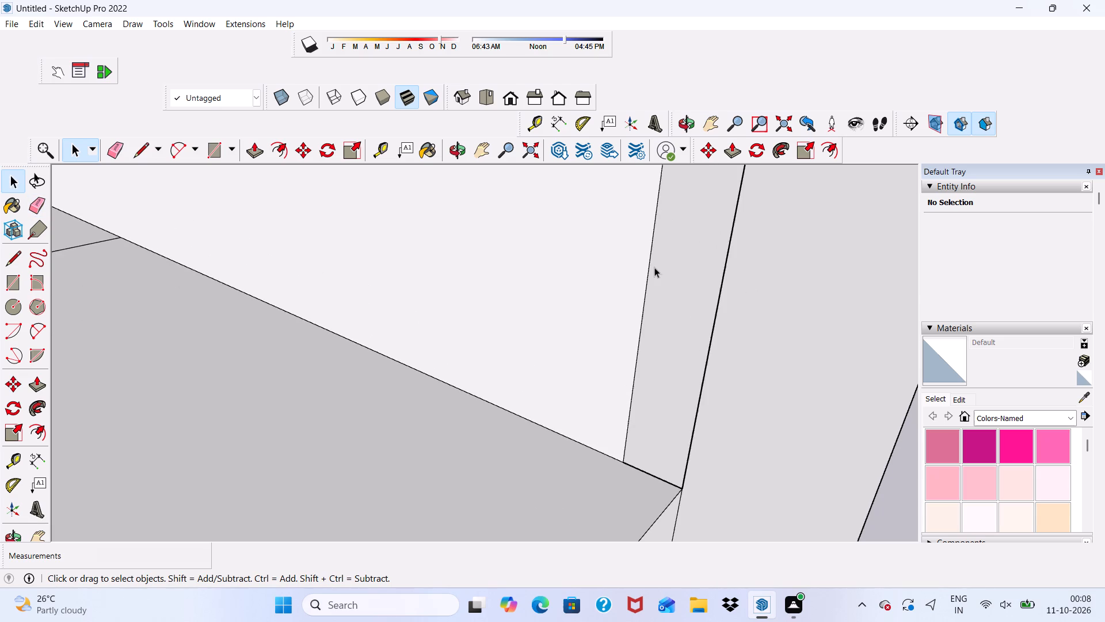
middle_drag(654, 267, 556, 187)
scroll(628, 216, up, 1)
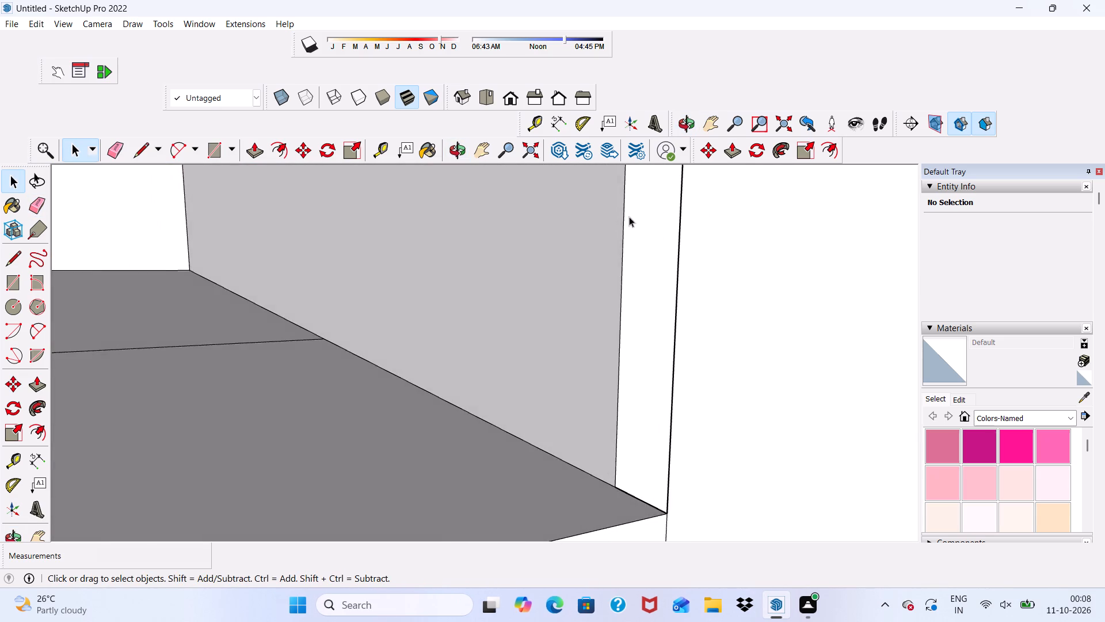
scroll(634, 222, down, 10)
scroll(717, 227, down, 5)
scroll(658, 248, down, 8)
middle_drag(656, 271, 727, 336)
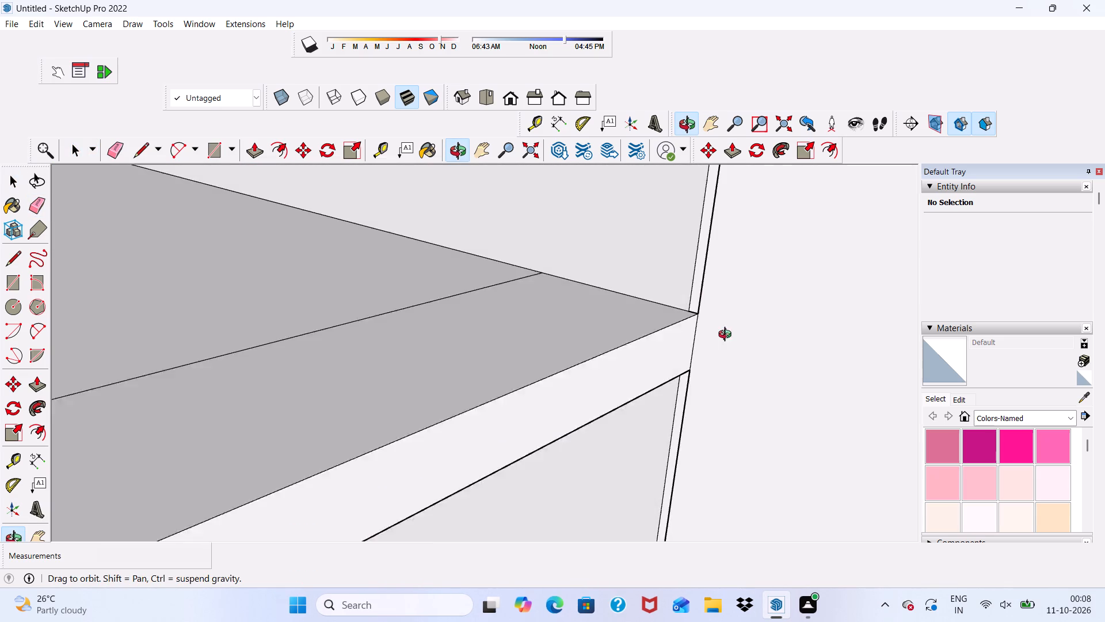
middle_drag(727, 336, 738, 329)
Erase the two close vertical seam edges on the front face of the extended shelf, near its outer end.
scroll(456, 314, down, 5)
scroll(603, 290, down, 2)
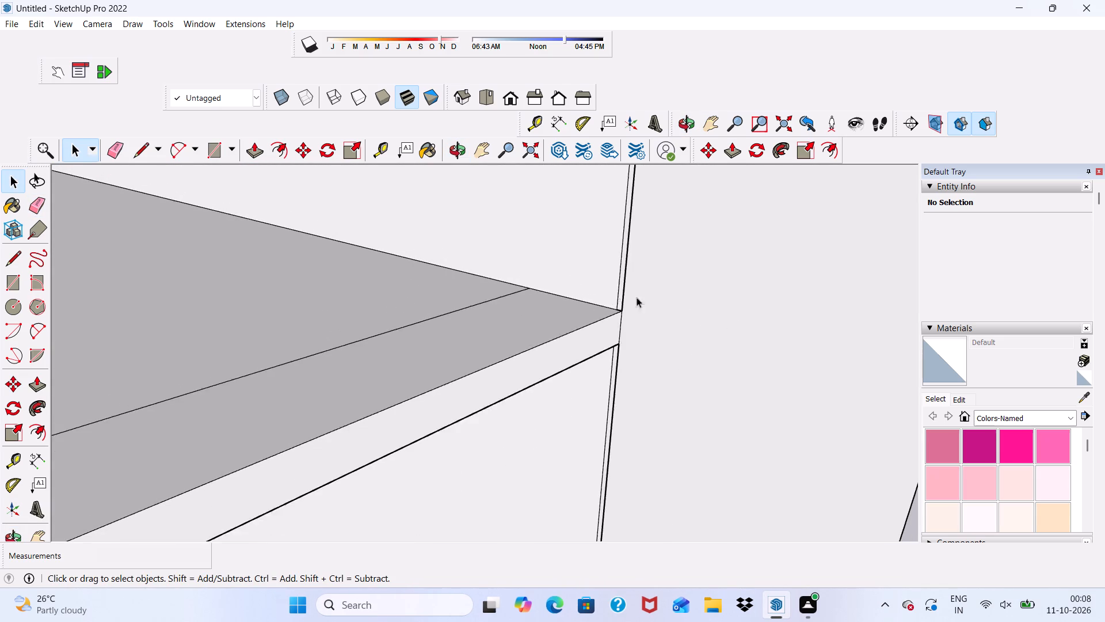
scroll(637, 297, down, 18)
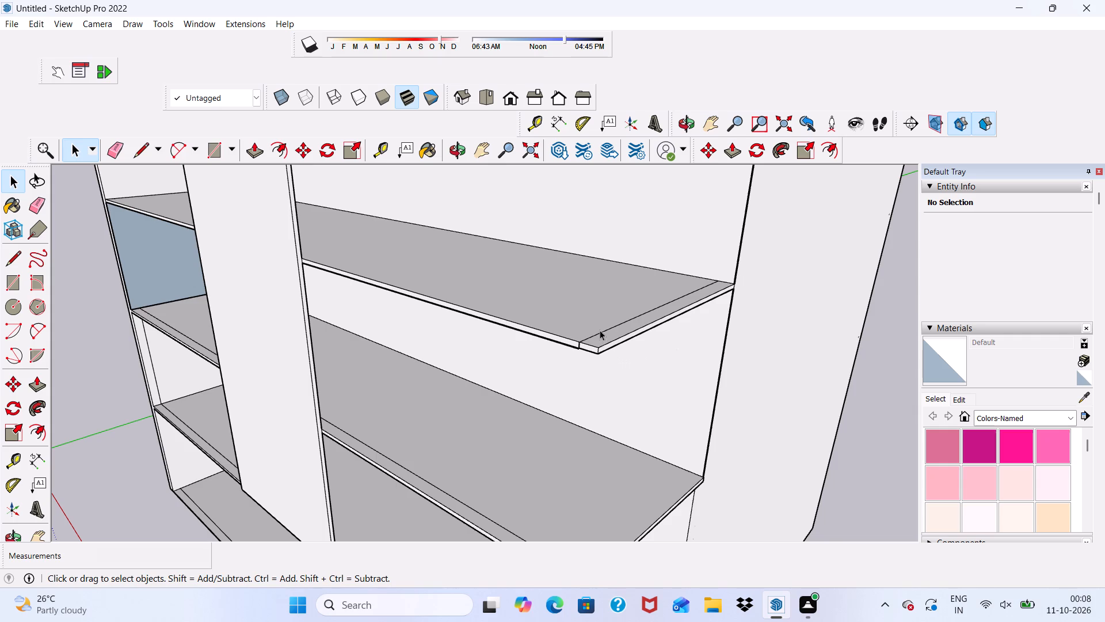
scroll(602, 308, up, 4)
scroll(603, 320, down, 1)
scroll(546, 373, up, 6)
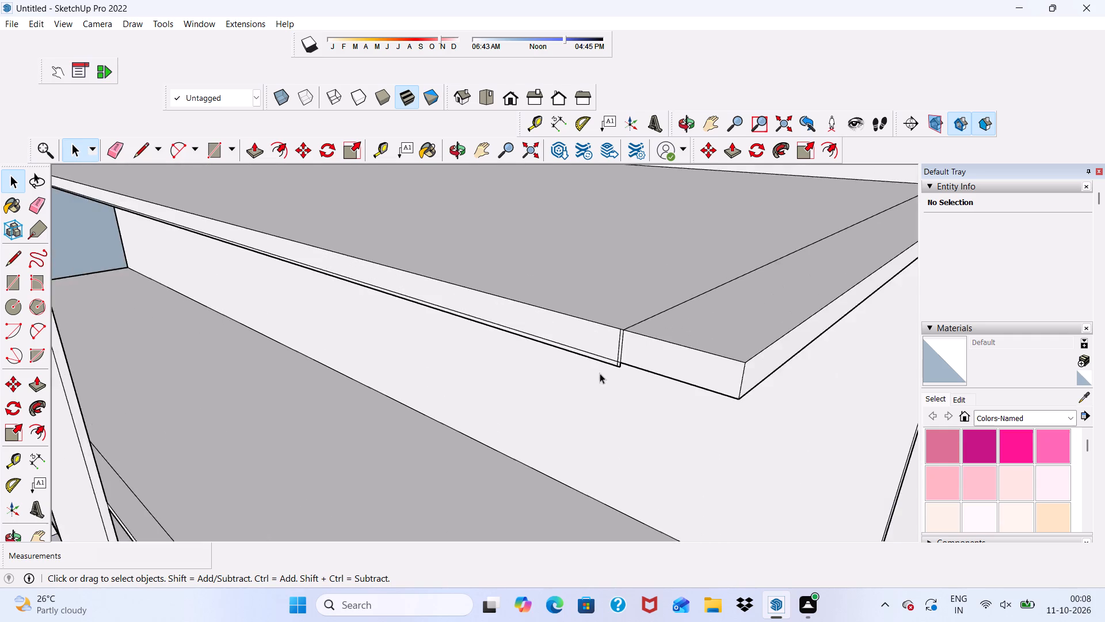
scroll(600, 373, up, 3)
scroll(631, 340, down, 5)
scroll(702, 283, up, 6)
scroll(691, 262, down, 5)
middle_drag(670, 320, 712, 210)
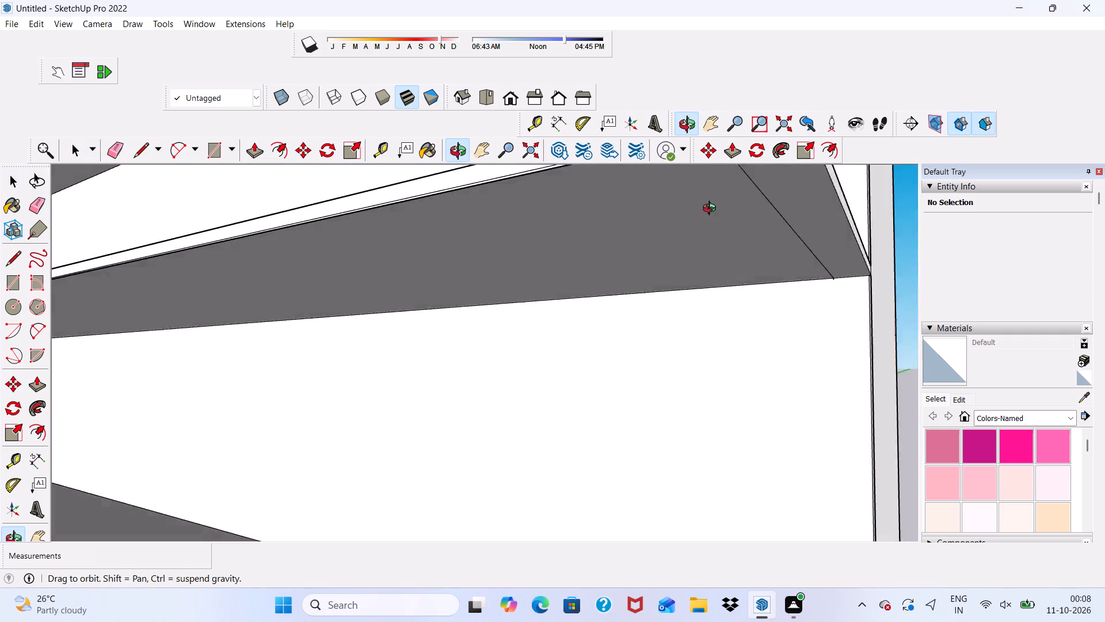
middle_drag(712, 210, 762, 283)
scroll(773, 206, up, 5)
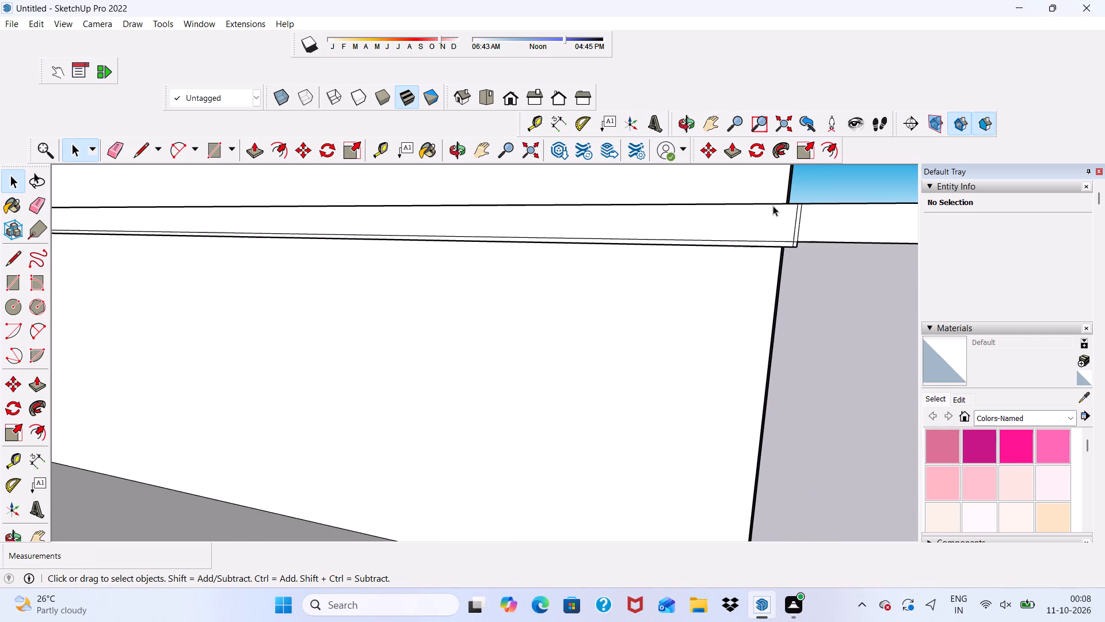
drag(108, 158, 113, 156)
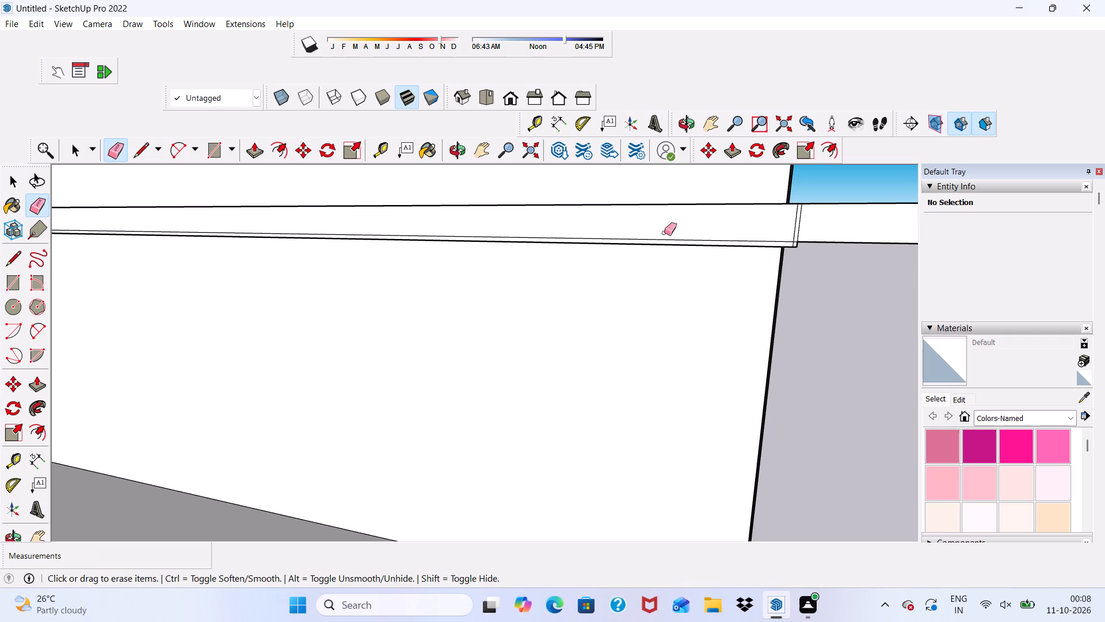
drag(801, 225, 792, 227)
Erase the seam line running across the underside of the extended shelf near its outer end.
scroll(769, 228, down, 4)
middle_drag(771, 249, 774, 206)
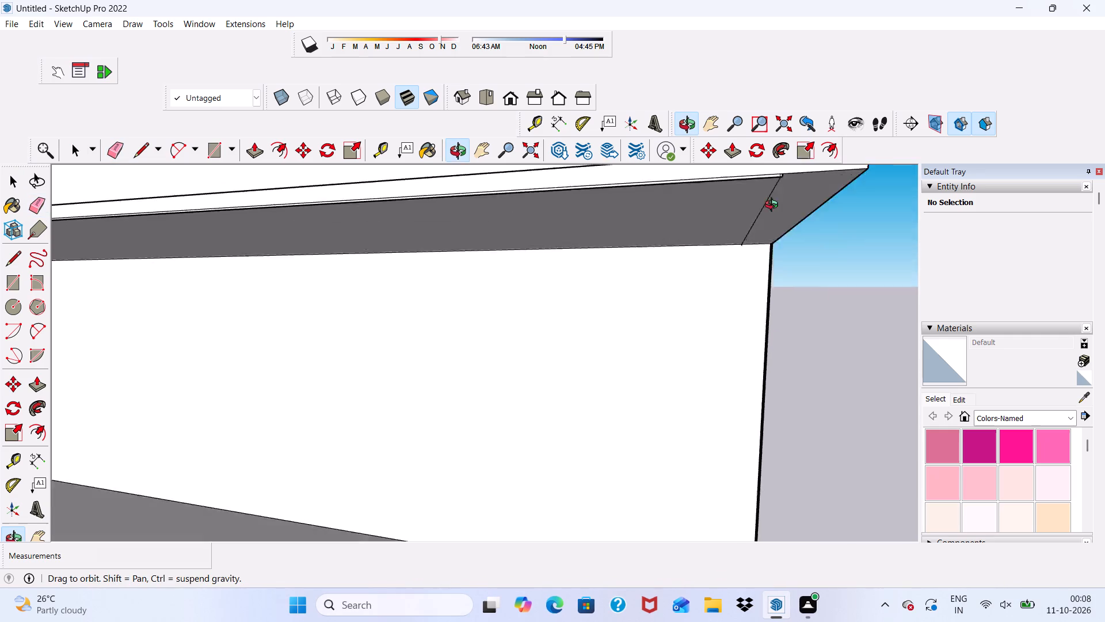
middle_drag(774, 206, 731, 238)
scroll(722, 238, up, 4)
scroll(740, 182, down, 1)
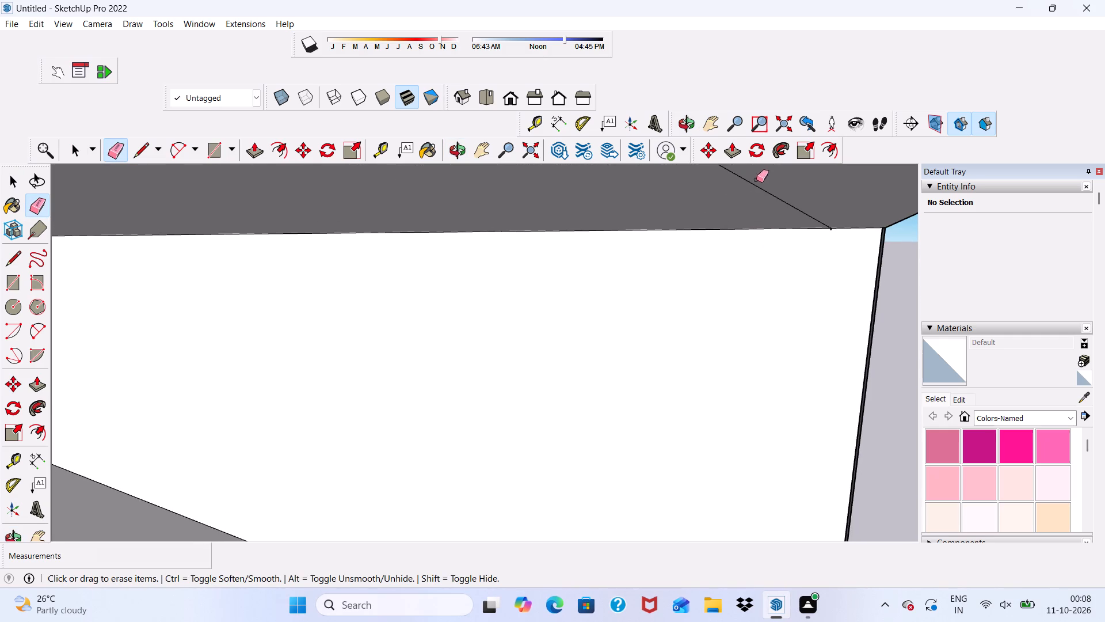
click(750, 184)
Erase the short edges at the outer end of the thin strip along the shelf's lower front edge.
scroll(744, 247, down, 5)
scroll(730, 248, up, 10)
scroll(743, 247, down, 3)
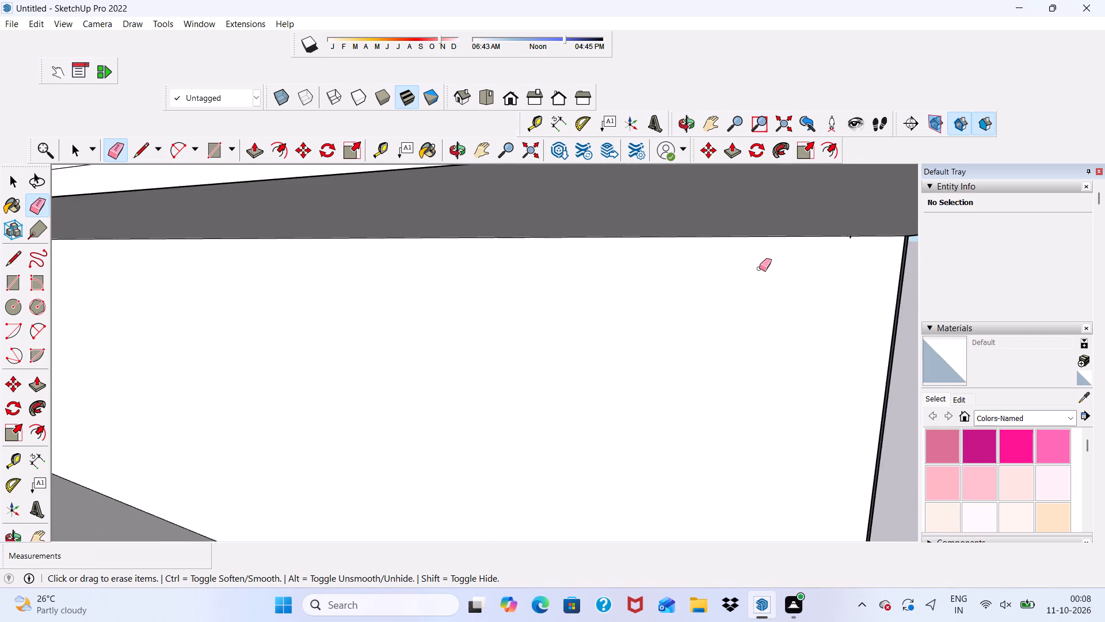
scroll(759, 268, down, 4)
middle_drag(748, 255, 802, 208)
scroll(799, 221, up, 1)
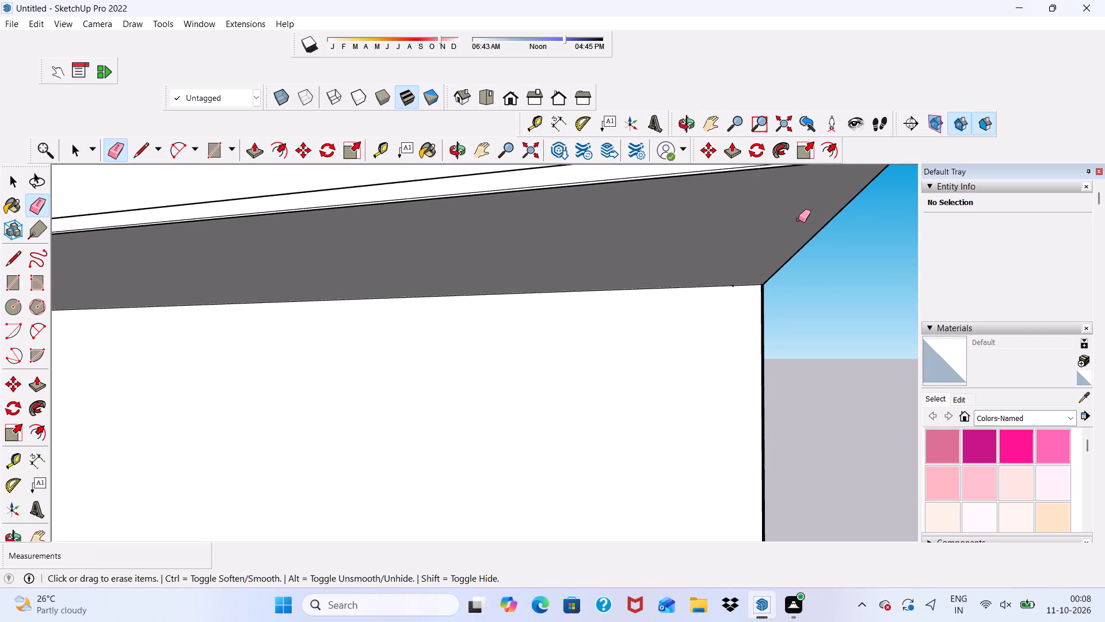
scroll(798, 219, up, 1)
scroll(771, 241, down, 4)
scroll(789, 205, up, 17)
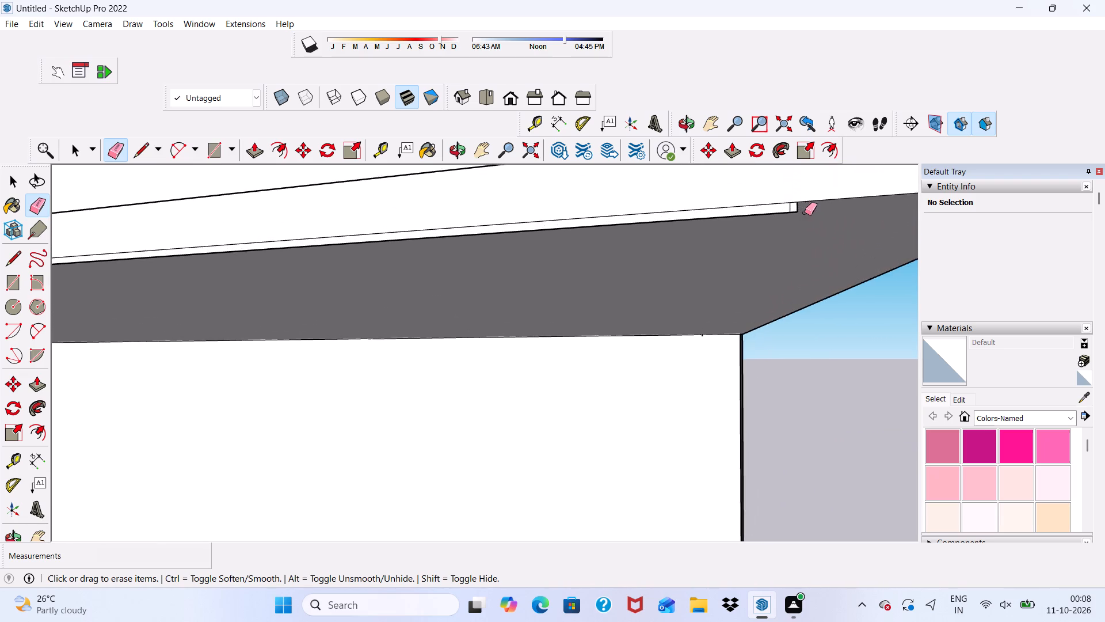
scroll(805, 213, up, 7)
click(787, 213)
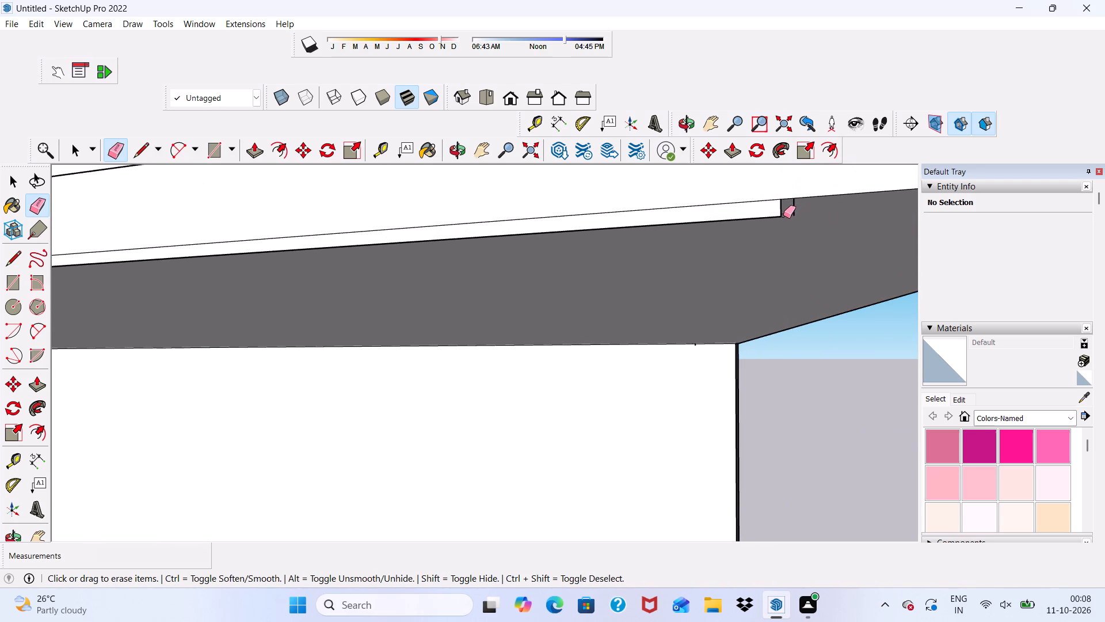
drag(791, 211, 798, 208)
Erase the long edges of the thin leftover strip along the lower front of the extended shelf.
scroll(739, 231, down, 6)
middle_drag(731, 260, 604, 223)
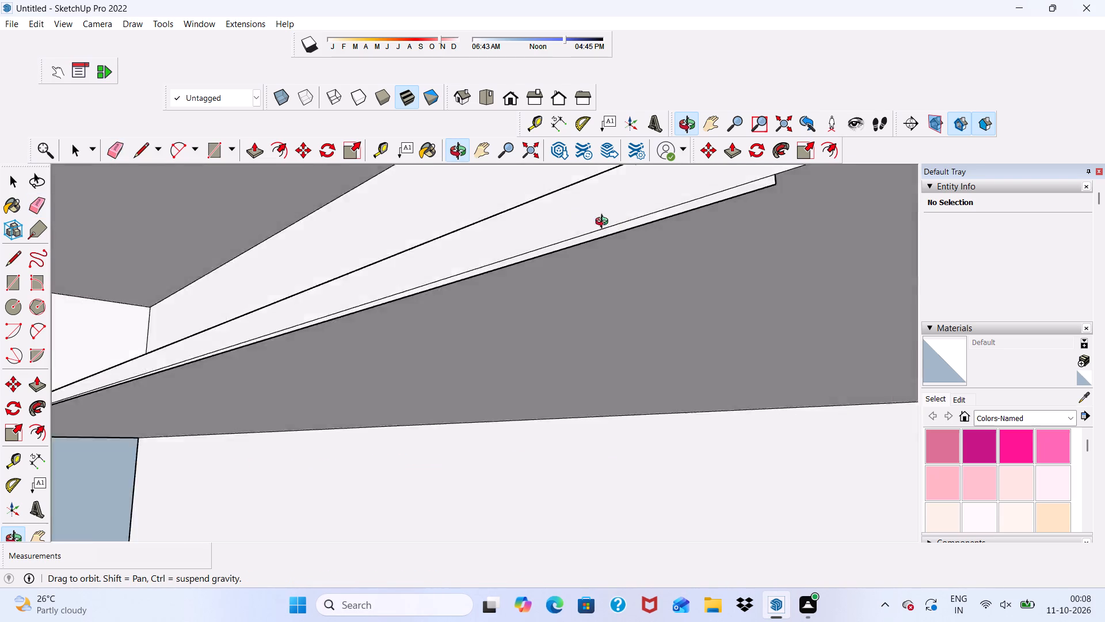
middle_drag(604, 223, 427, 236)
scroll(596, 200, up, 4)
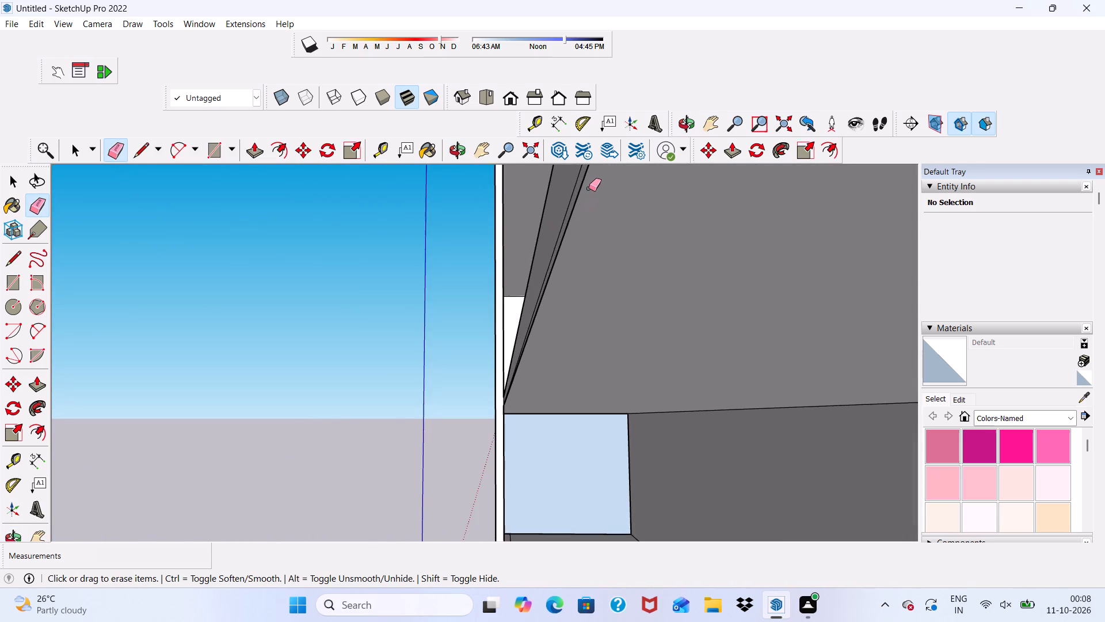
scroll(589, 188, up, 5)
scroll(580, 187, down, 6)
middle_drag(577, 194, 699, 286)
scroll(689, 233, up, 3)
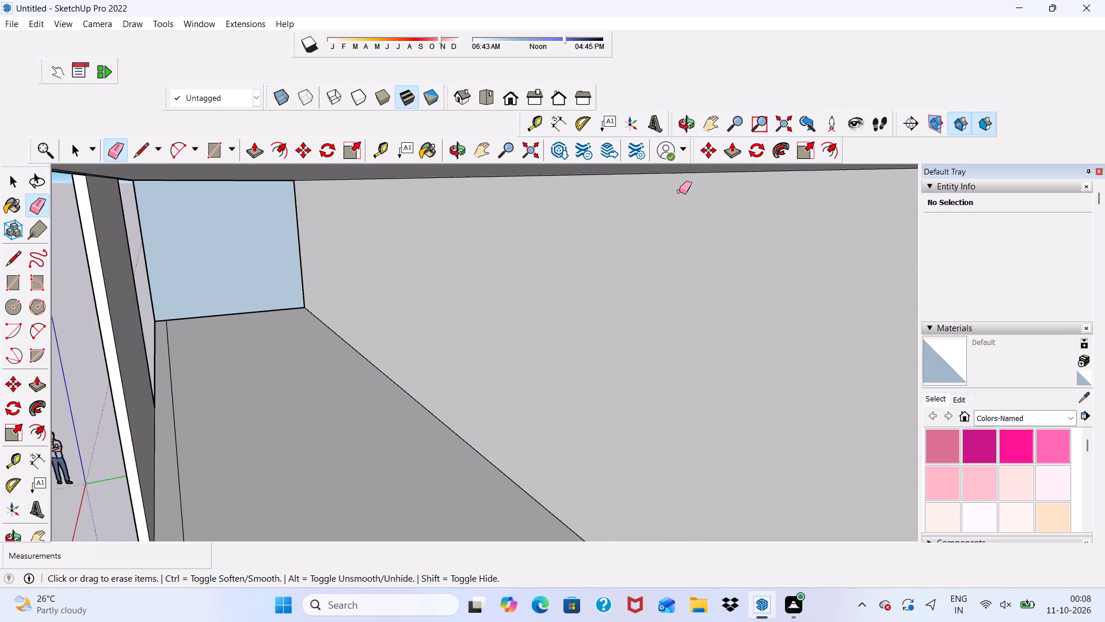
scroll(685, 179, down, 13)
scroll(715, 232, up, 5)
scroll(739, 191, down, 1)
scroll(698, 232, up, 5)
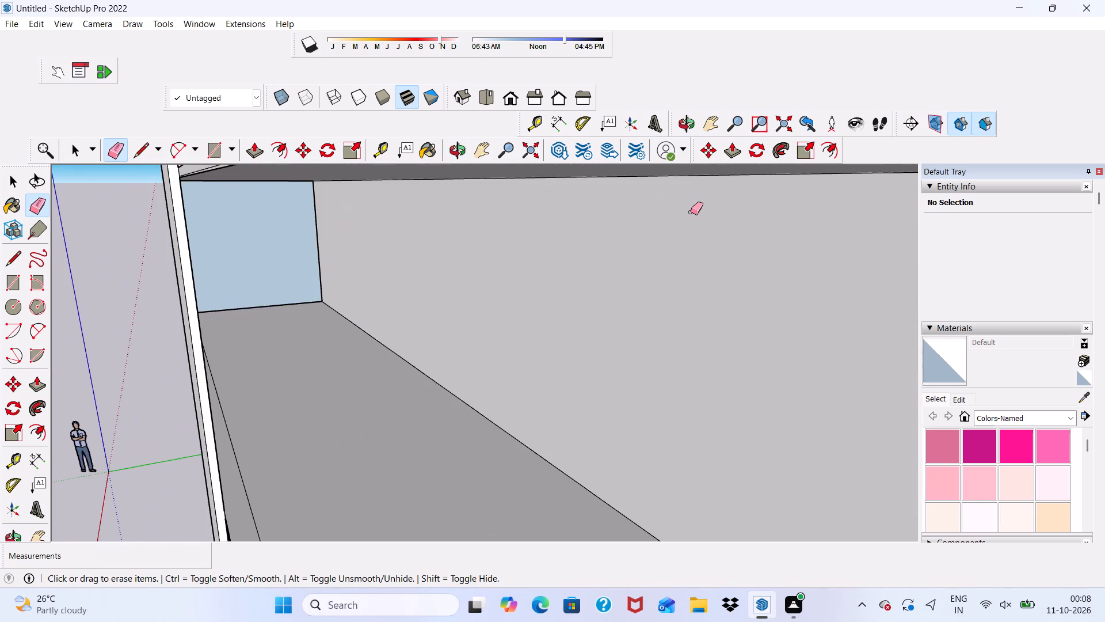
scroll(689, 229, down, 5)
scroll(676, 208, up, 11)
scroll(738, 223, down, 3)
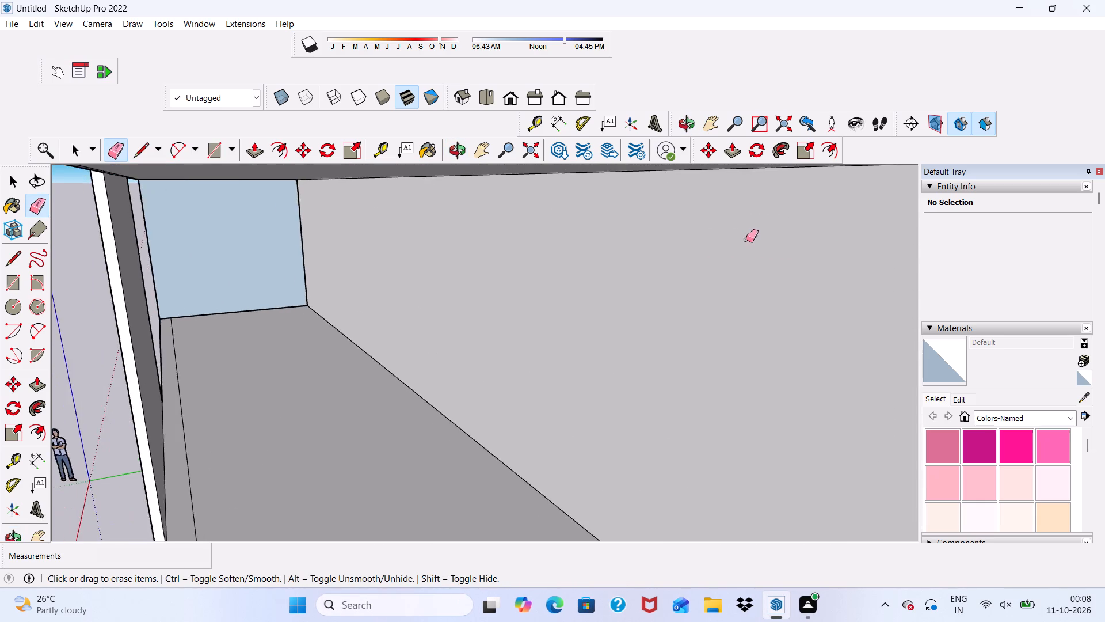
scroll(746, 240, down, 3)
scroll(738, 237, up, 3)
scroll(759, 217, down, 3)
scroll(788, 208, up, 4)
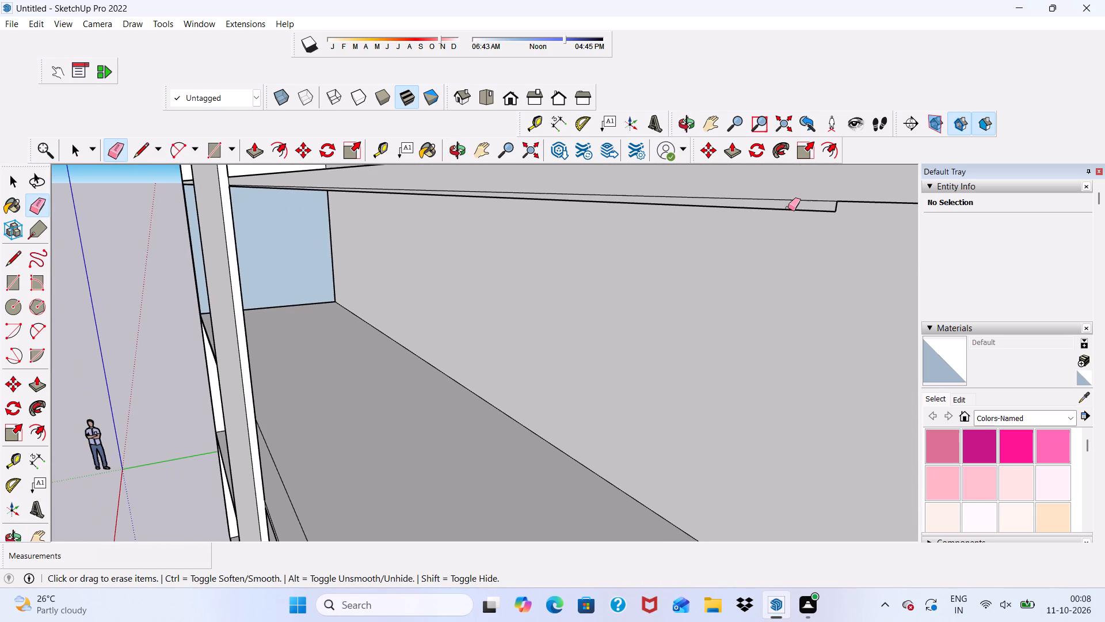
double_click(783, 210)
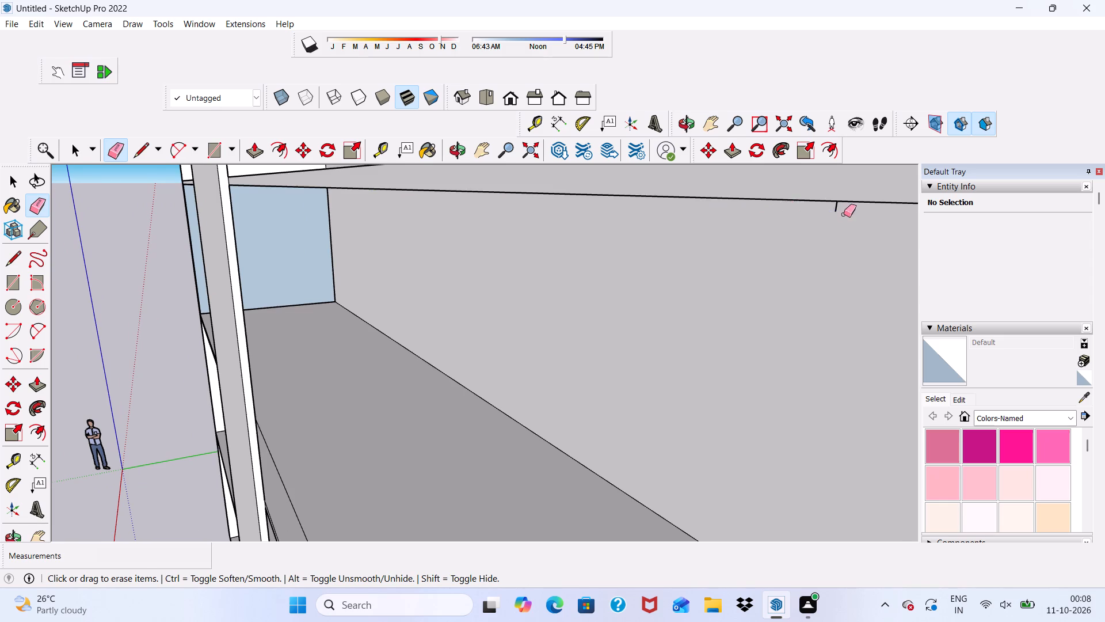
Examine the cleaned shelf and the other shelves on both sides of the central panel for leftover edges and shelves still too short.
scroll(844, 214, up, 3)
scroll(824, 197, down, 6)
middle_drag(815, 224, 821, 189)
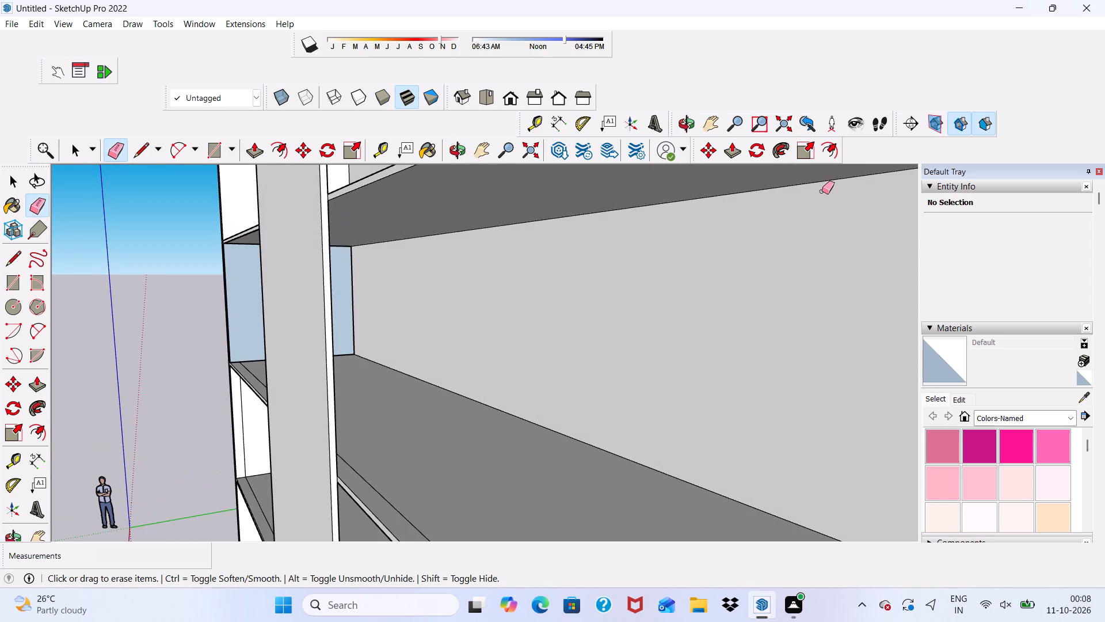
scroll(761, 228, down, 11)
scroll(718, 260, down, 1)
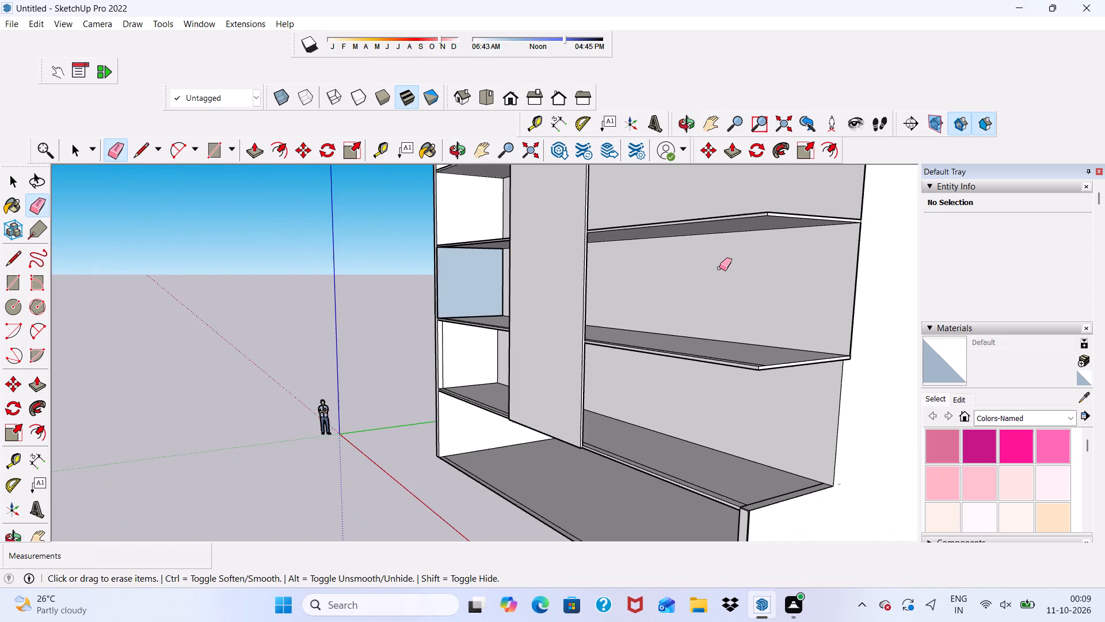
scroll(717, 258, down, 3)
scroll(707, 232, up, 7)
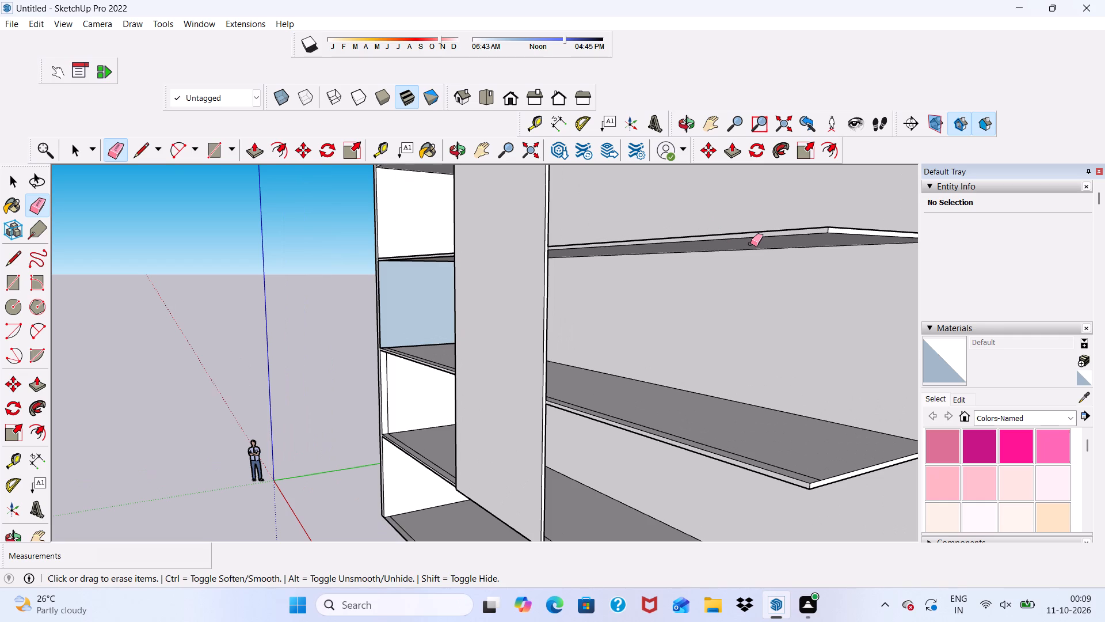
scroll(755, 261, up, 2)
scroll(653, 223, down, 3)
middle_drag(617, 242, 773, 257)
middle_drag(719, 274, 687, 222)
scroll(678, 217, up, 4)
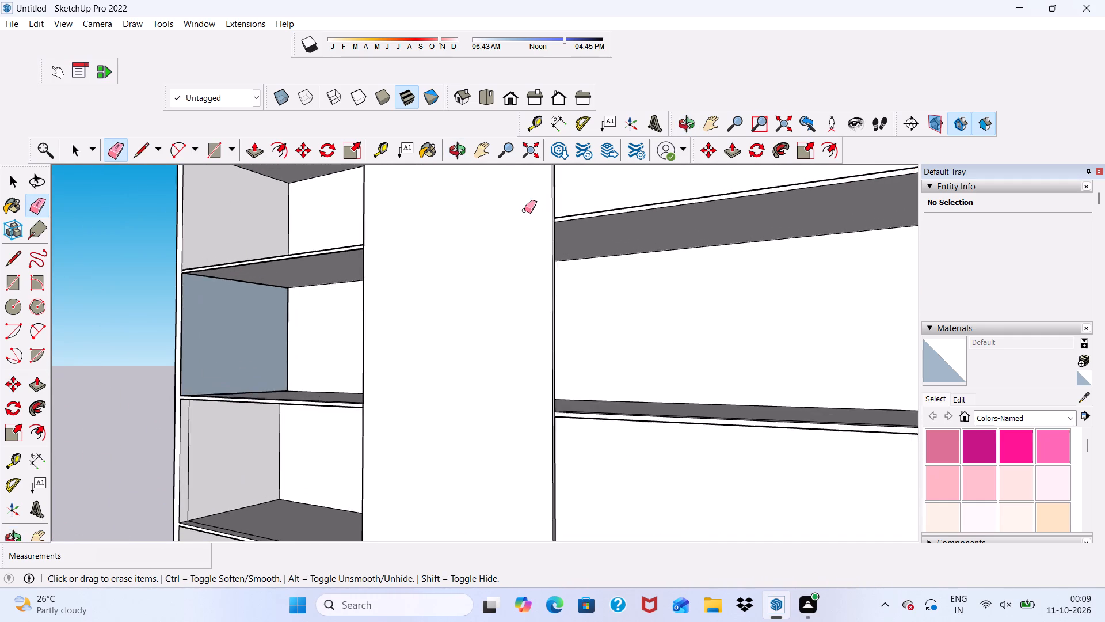
scroll(524, 210, down, 5)
scroll(686, 227, down, 8)
middle_drag(696, 255, 719, 416)
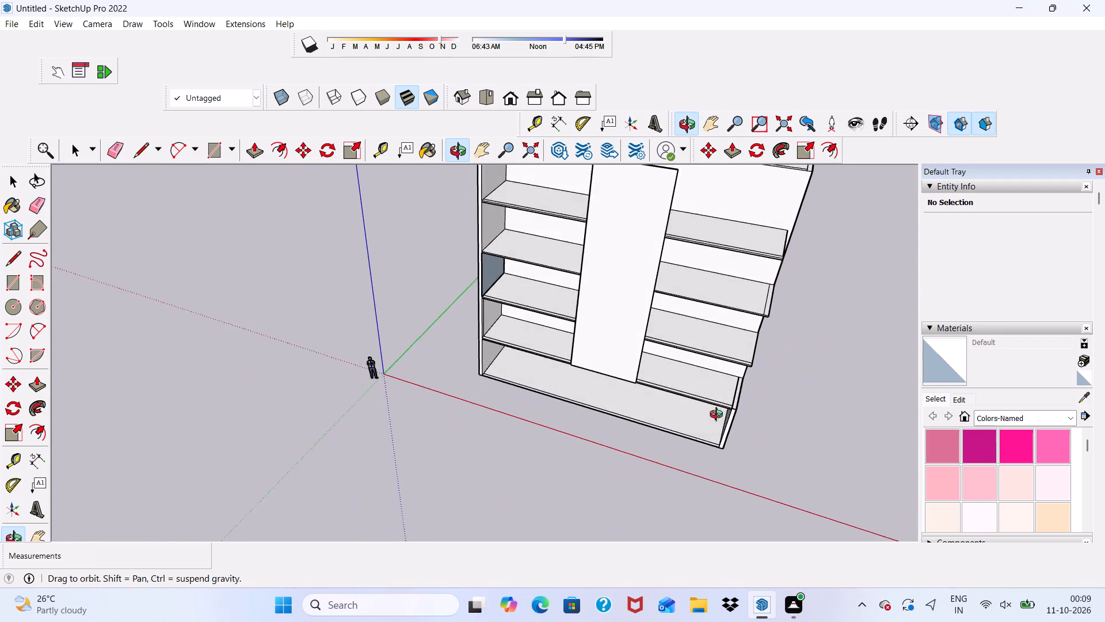
middle_drag(719, 416, 713, 405)
scroll(738, 274, up, 4)
scroll(778, 302, up, 7)
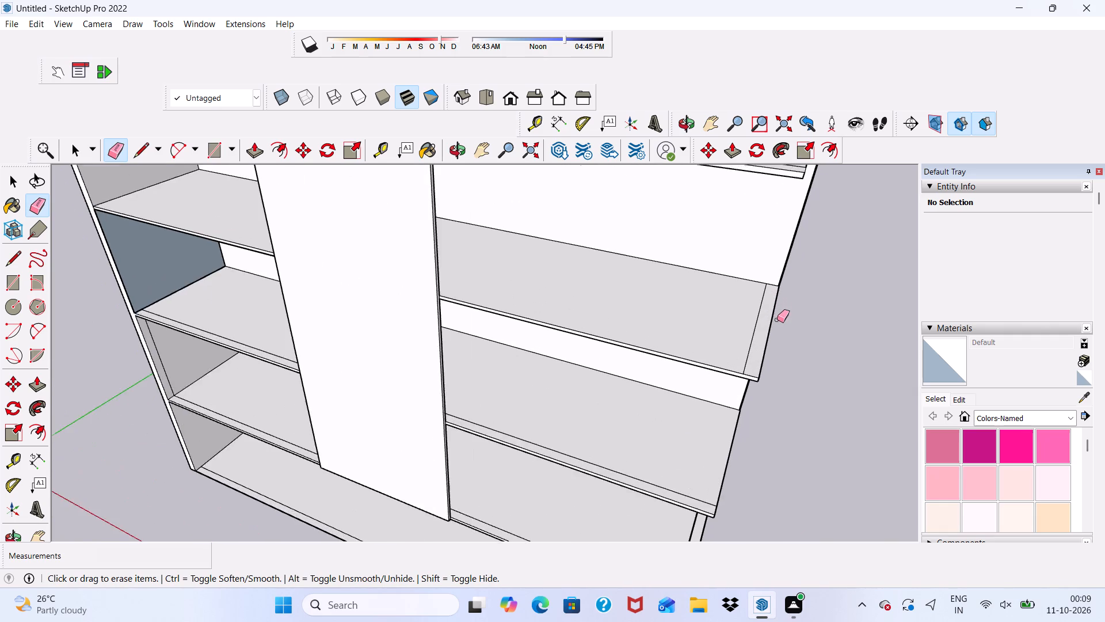
scroll(759, 335, down, 1)
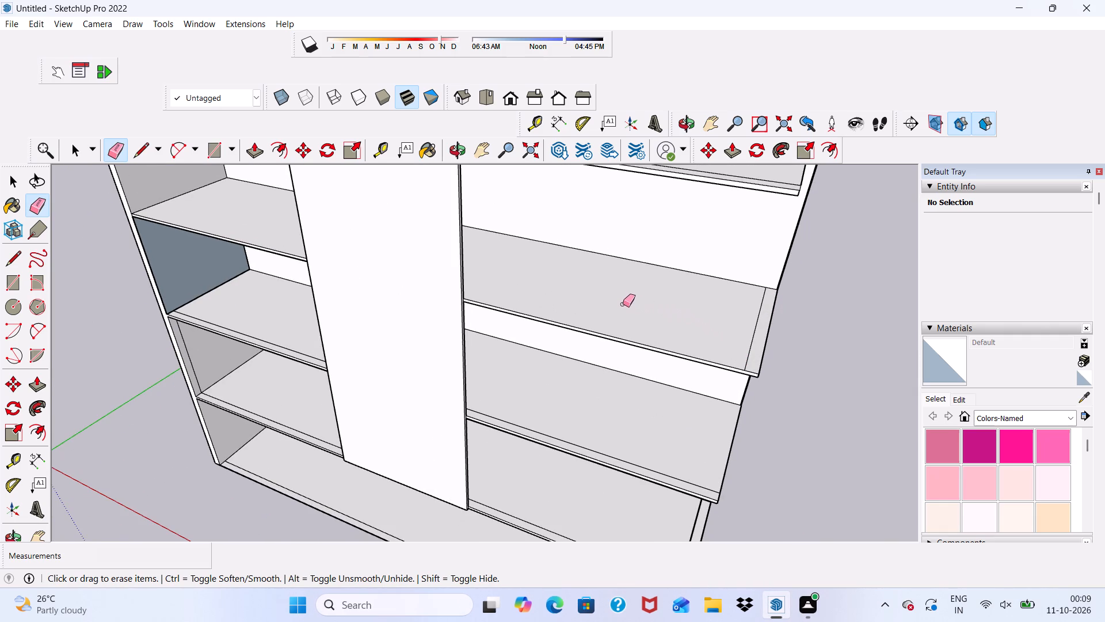
key(space)
Erase the short vertical edge dividing the outer end face of the next shelf up, near its front corner.
scroll(633, 293, down, 8)
middle_drag(653, 257, 548, 230)
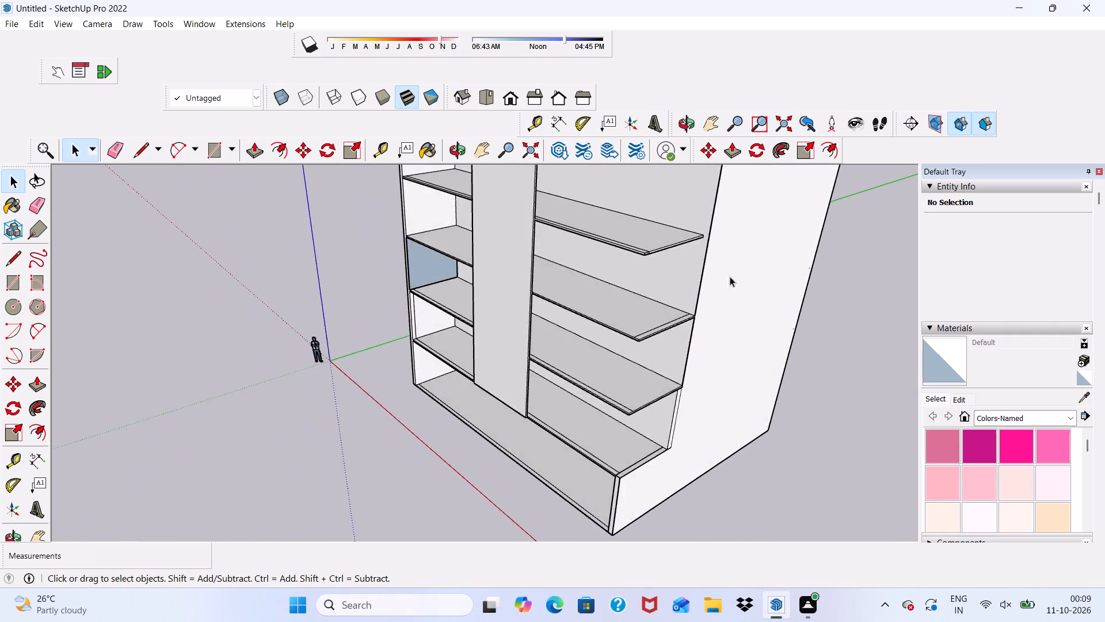
scroll(823, 236, up, 4)
scroll(603, 277, up, 8)
scroll(523, 271, up, 3)
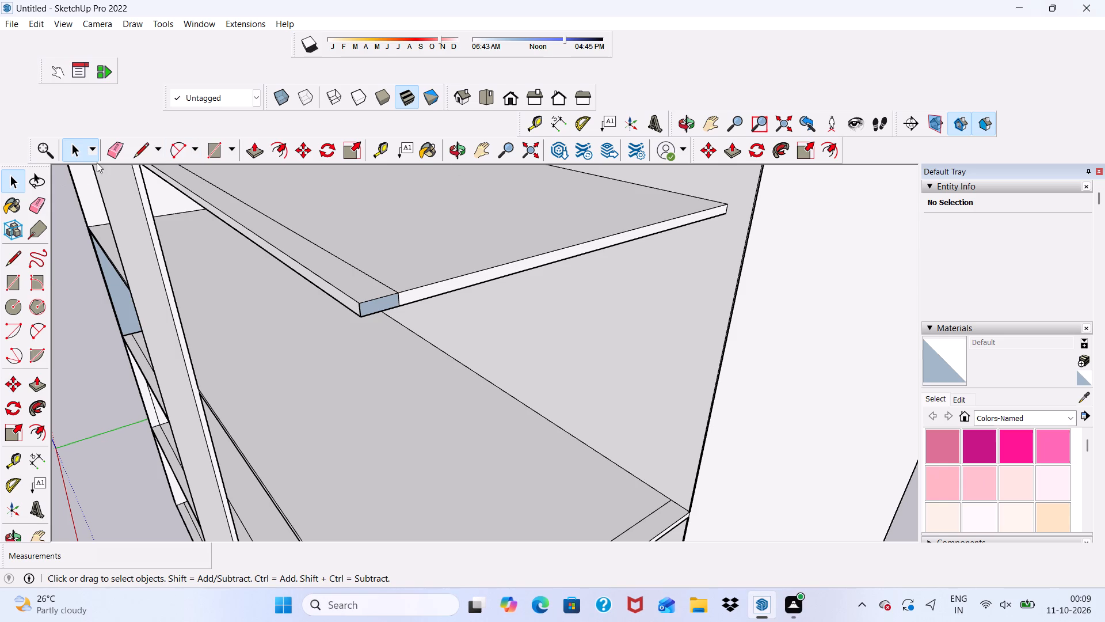
click(110, 151)
scroll(397, 298, up, 4)
drag(396, 303, 402, 301)
click(402, 301)
scroll(403, 302, down, 3)
key(space)
Push/Pull the outer end face of this shelf by 9" to meet the open side panel's edge.
scroll(491, 301, up, 2)
scroll(429, 300, up, 3)
click(429, 310)
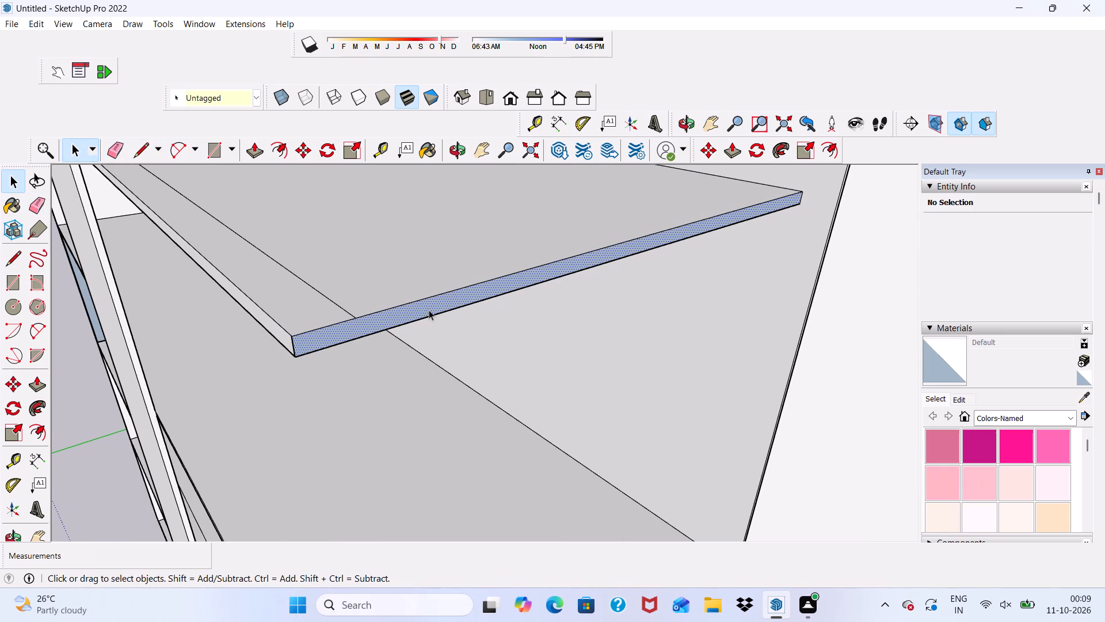
click(256, 151)
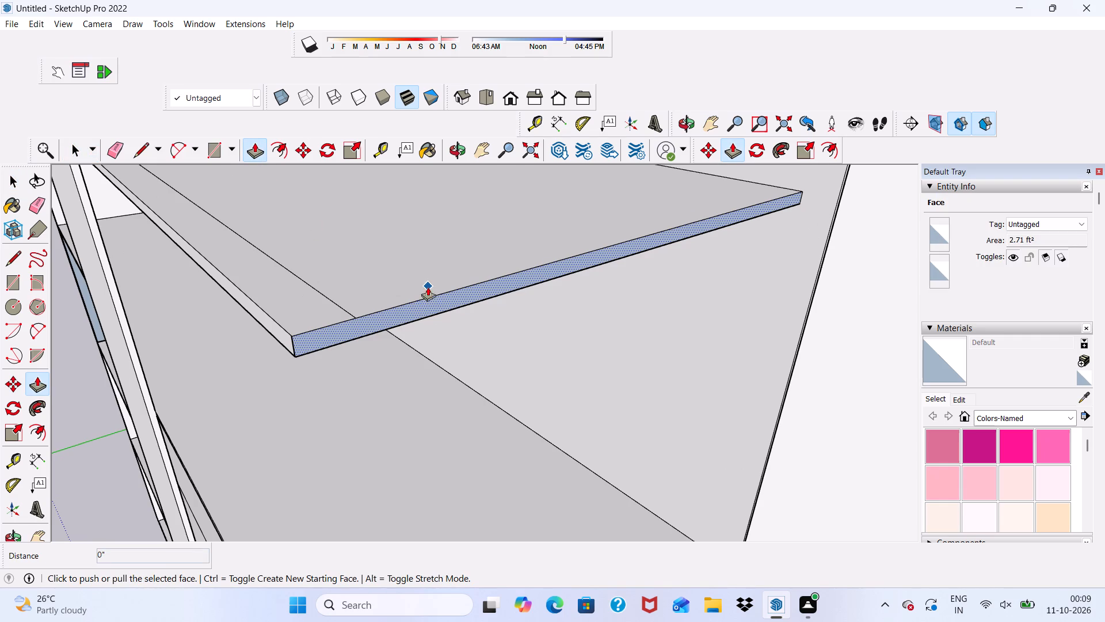
click(451, 296)
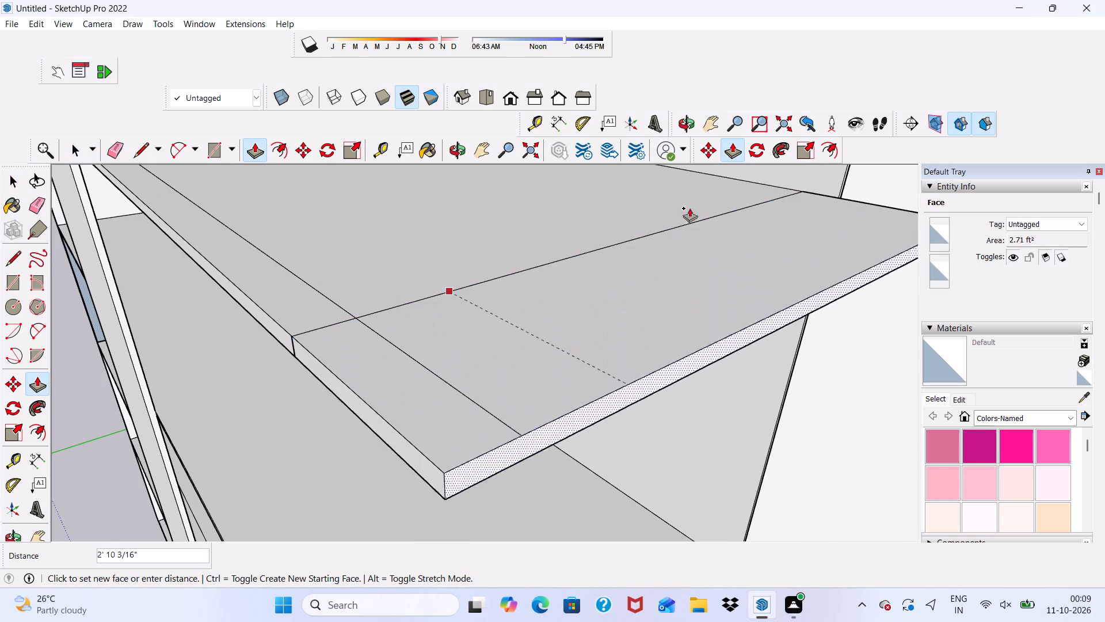
scroll(858, 169, up, 1)
click(848, 170)
scroll(635, 246, down, 4)
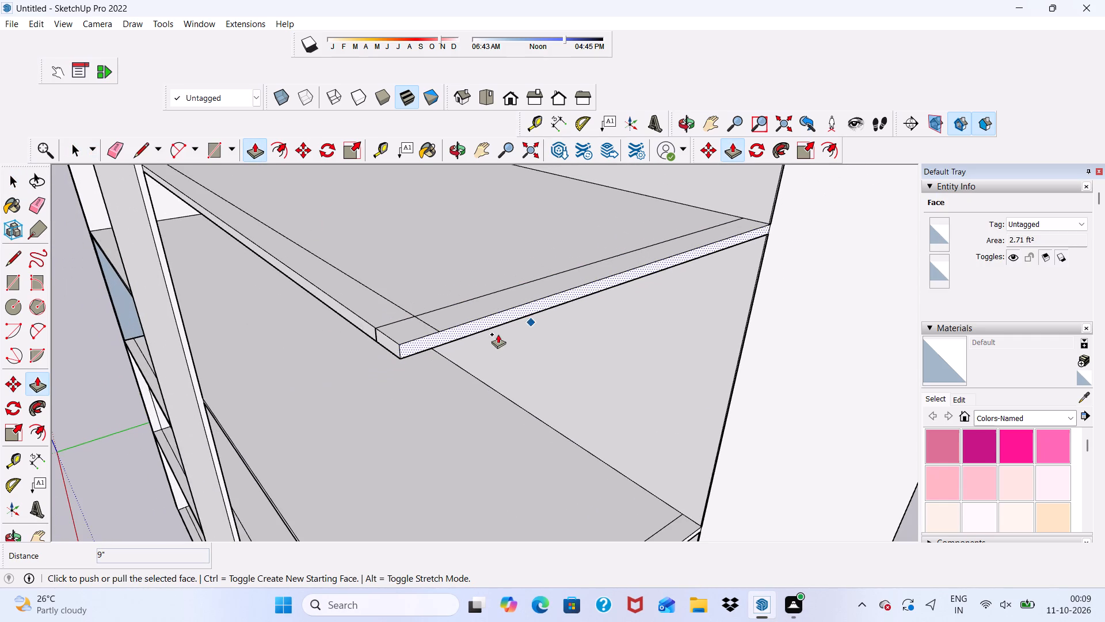
Erase the two short seam segments crossing the front corner on top of the extended shelf.
click(115, 149)
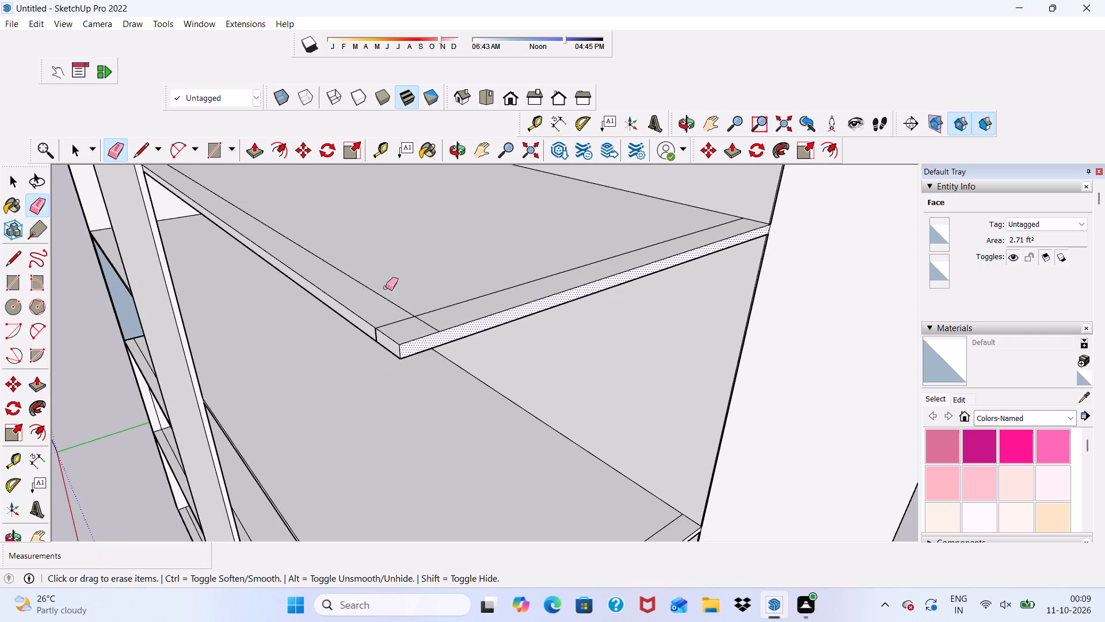
drag(424, 323, 433, 319)
drag(386, 320, 391, 326)
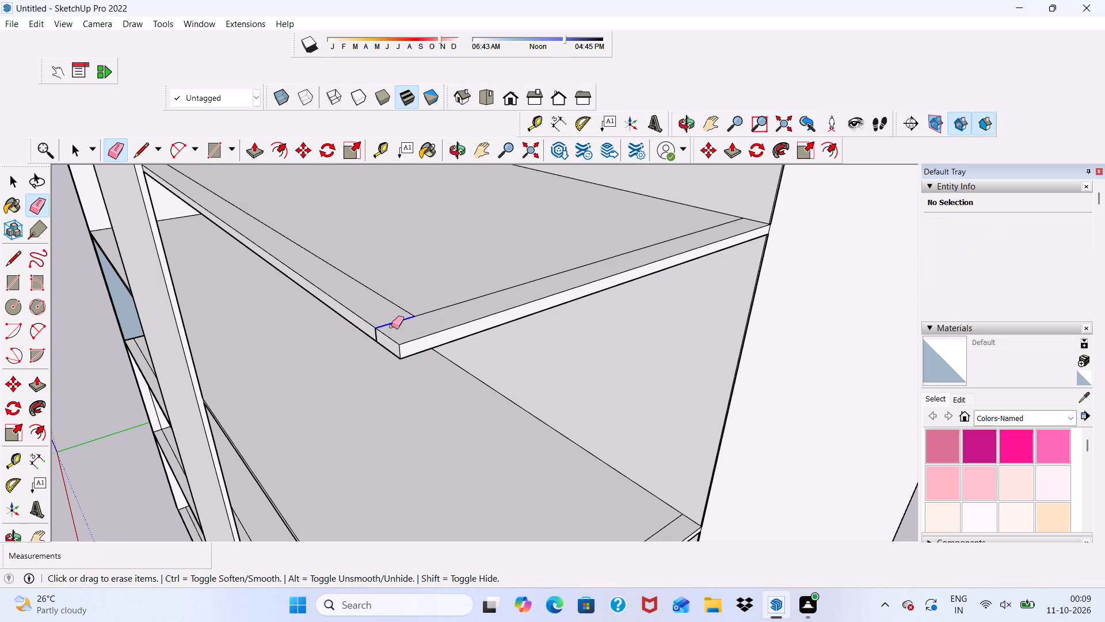
drag(391, 326, 392, 327)
Erase the short vertical edge dividing the extended shelf's front edge face near its outer corner.
scroll(363, 350, up, 4)
scroll(380, 342, down, 5)
scroll(405, 325, up, 7)
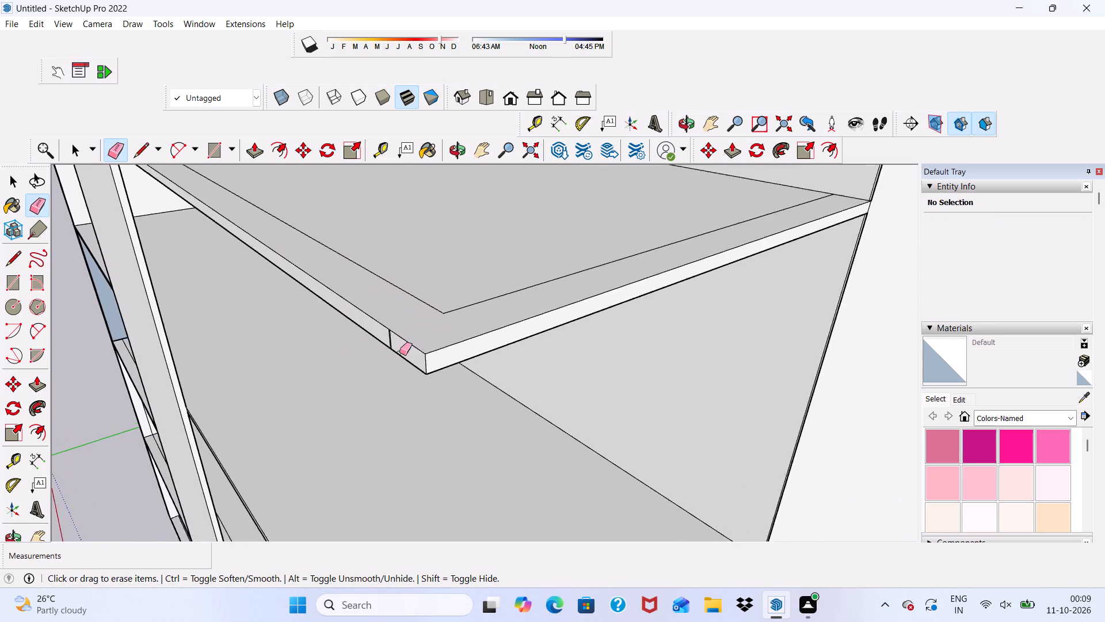
scroll(399, 352, up, 2)
drag(389, 333, 384, 325)
click(384, 325)
scroll(365, 325, down, 7)
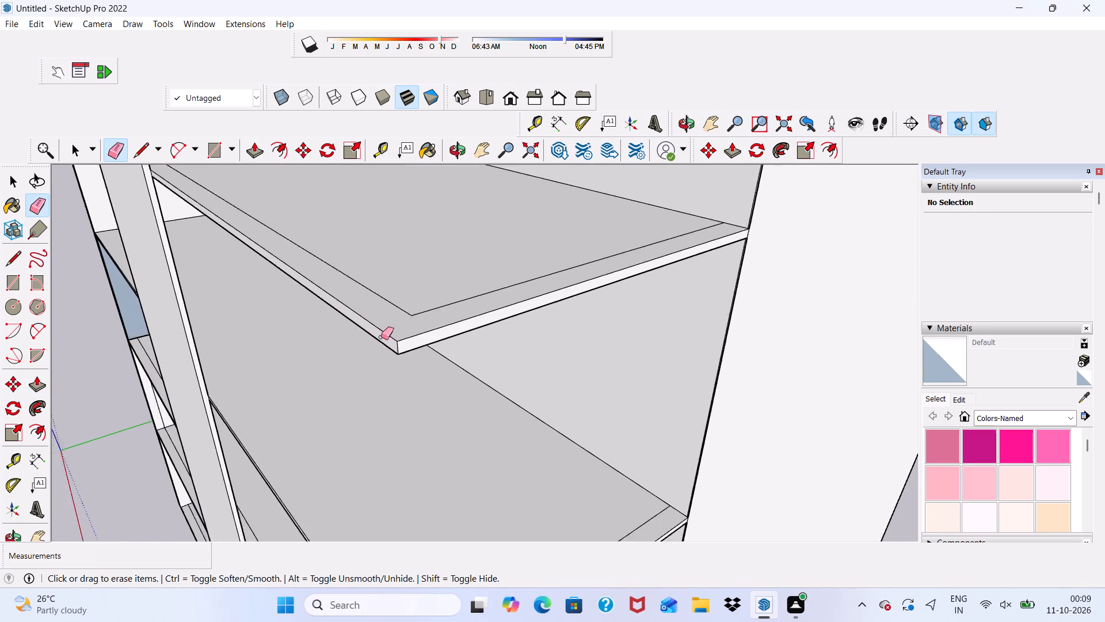
scroll(381, 337, down, 3)
scroll(572, 287, up, 2)
scroll(453, 277, down, 5)
key(space)
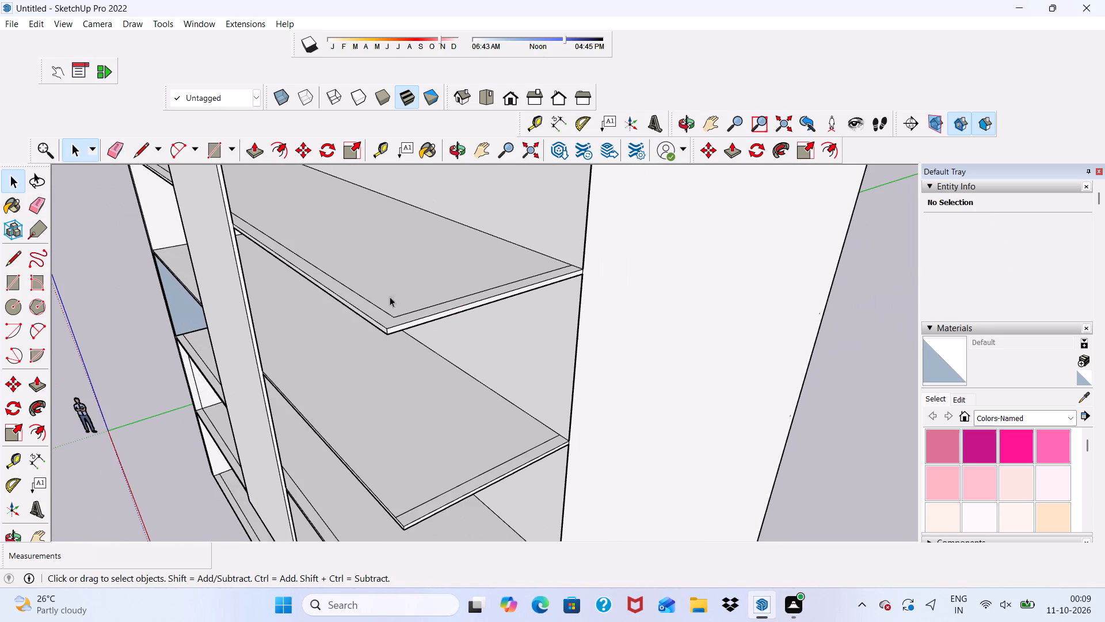
Examine the shelves on both sides of the central panel and the cabinet's side panels for leftover edges and mismatches.
scroll(308, 300, down, 8)
scroll(314, 274, up, 8)
middle_drag(298, 316, 387, 264)
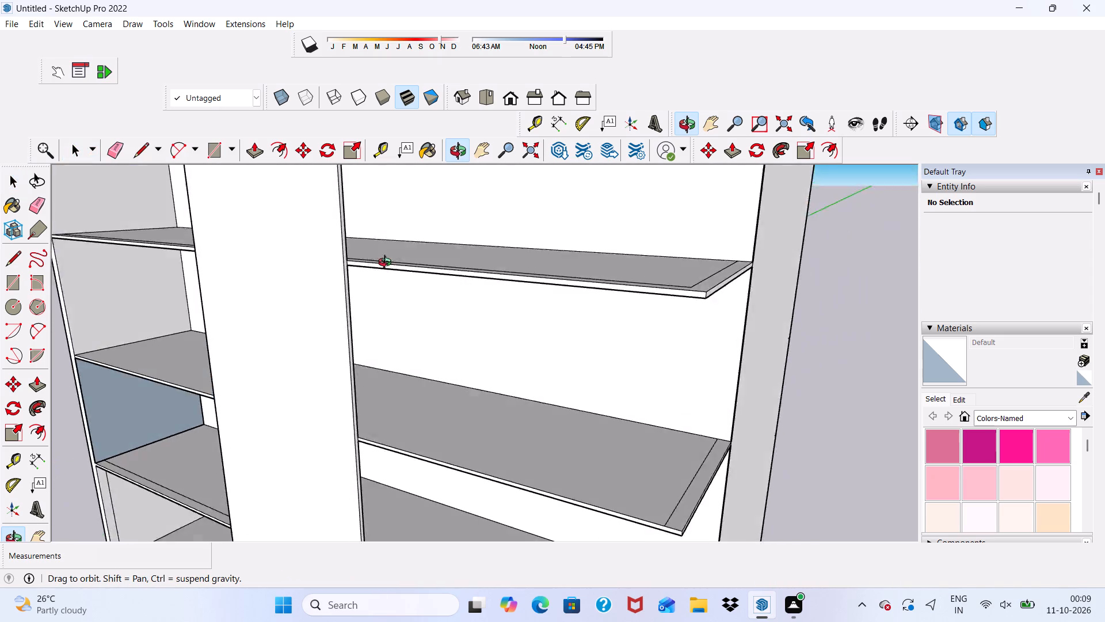
middle_drag(387, 264, 508, 335)
scroll(574, 357, up, 1)
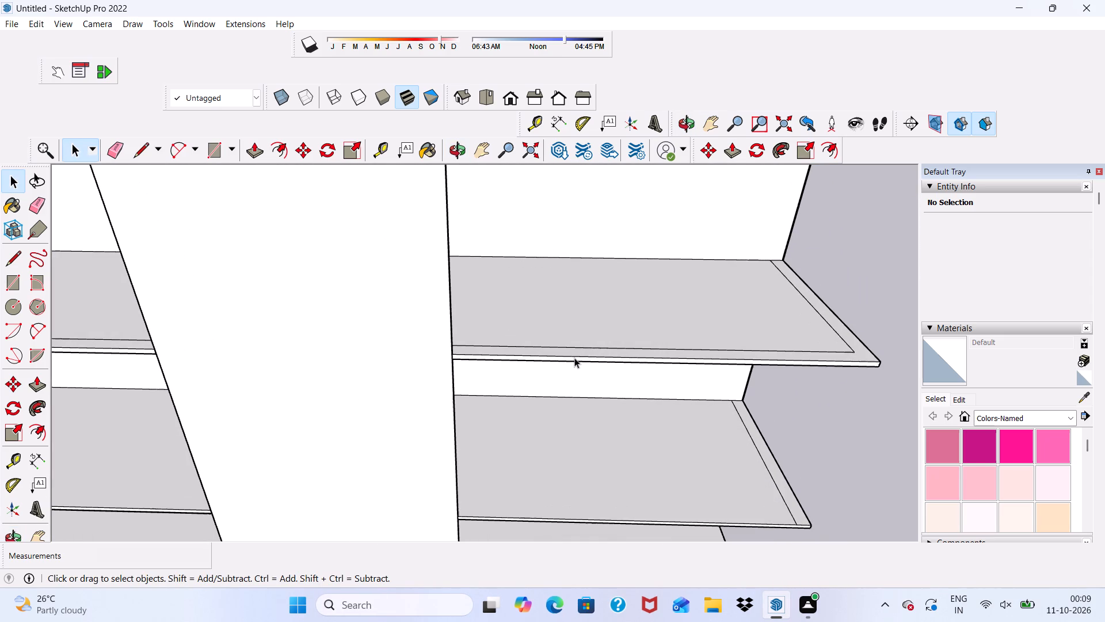
scroll(526, 340, down, 11)
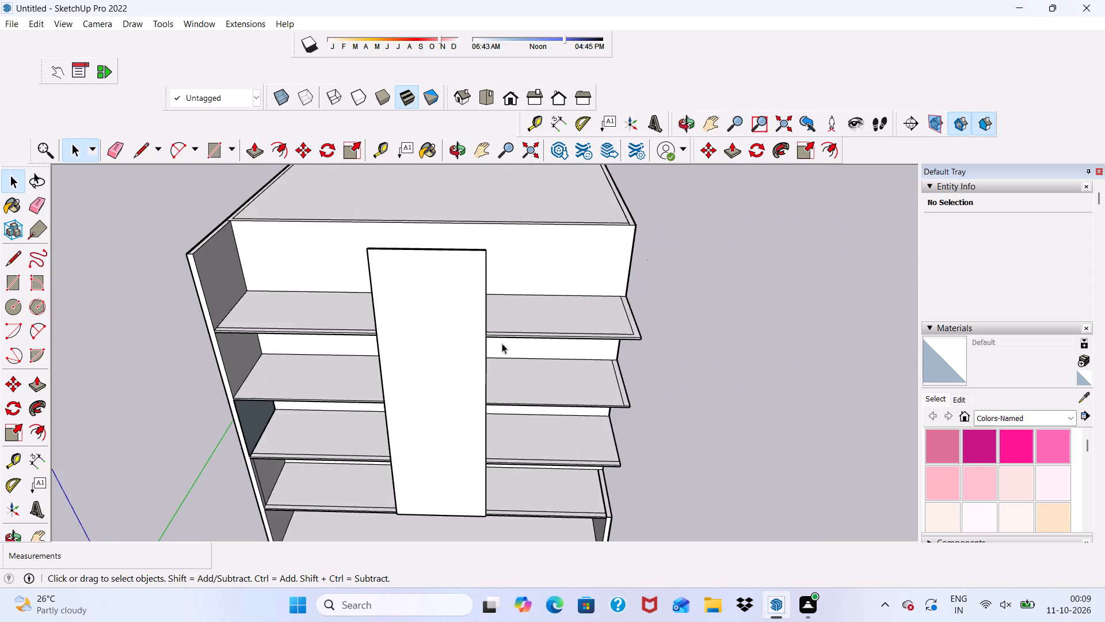
middle_drag(506, 352, 369, 304)
scroll(298, 380, up, 4)
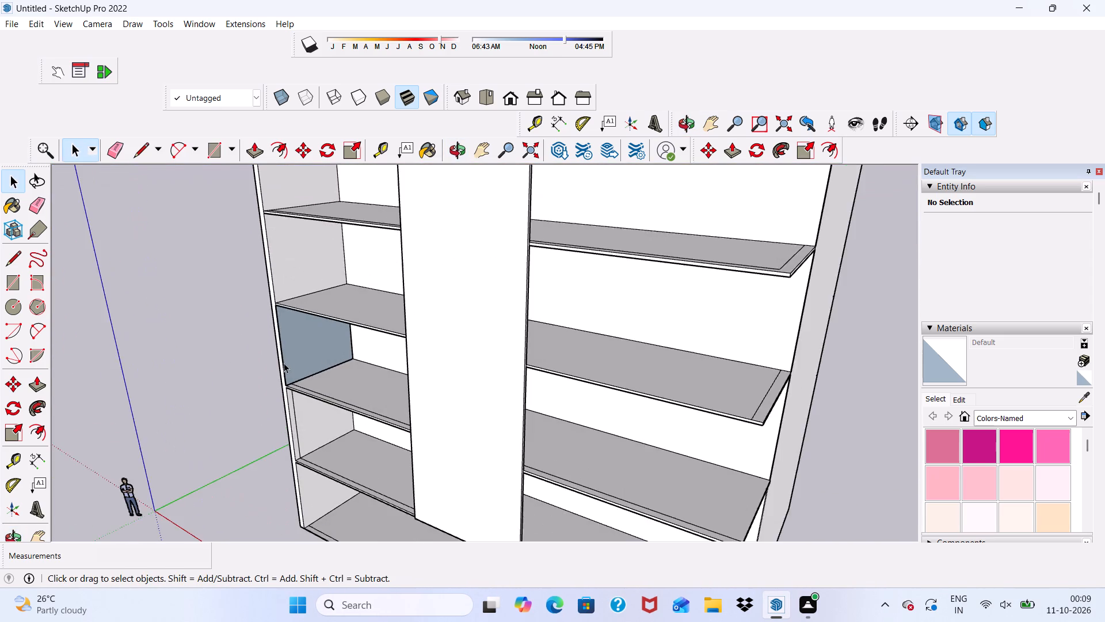
scroll(284, 363, up, 4)
scroll(276, 302, down, 10)
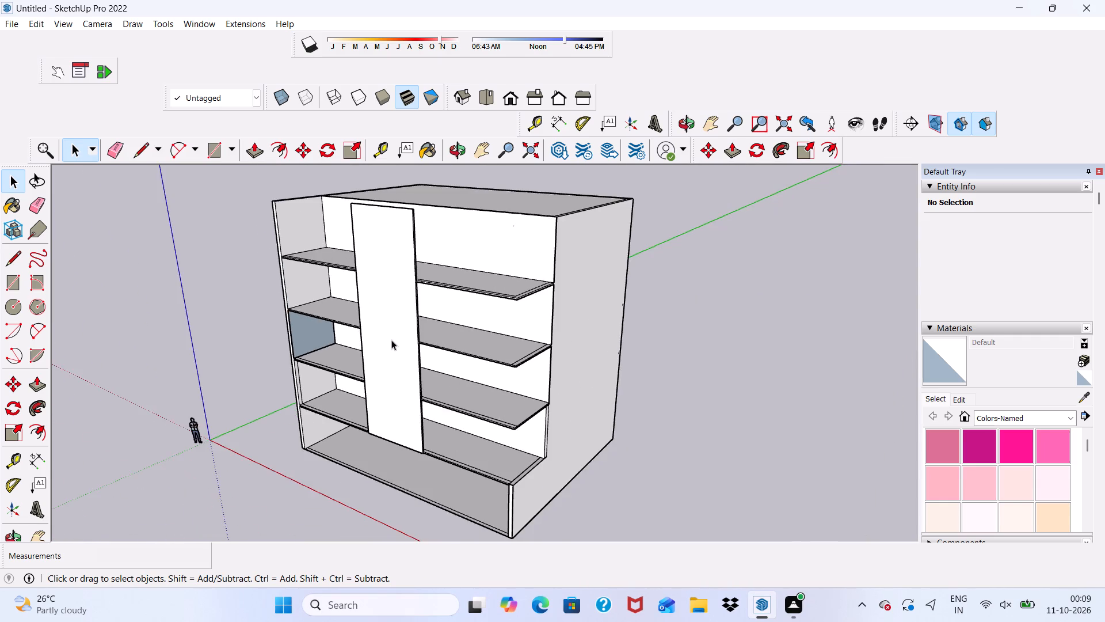
scroll(365, 318, down, 4)
middle_drag(372, 351, 571, 358)
Erase the thin parallel lines along the top face of the left side panel's forward projection.
scroll(348, 257, up, 4)
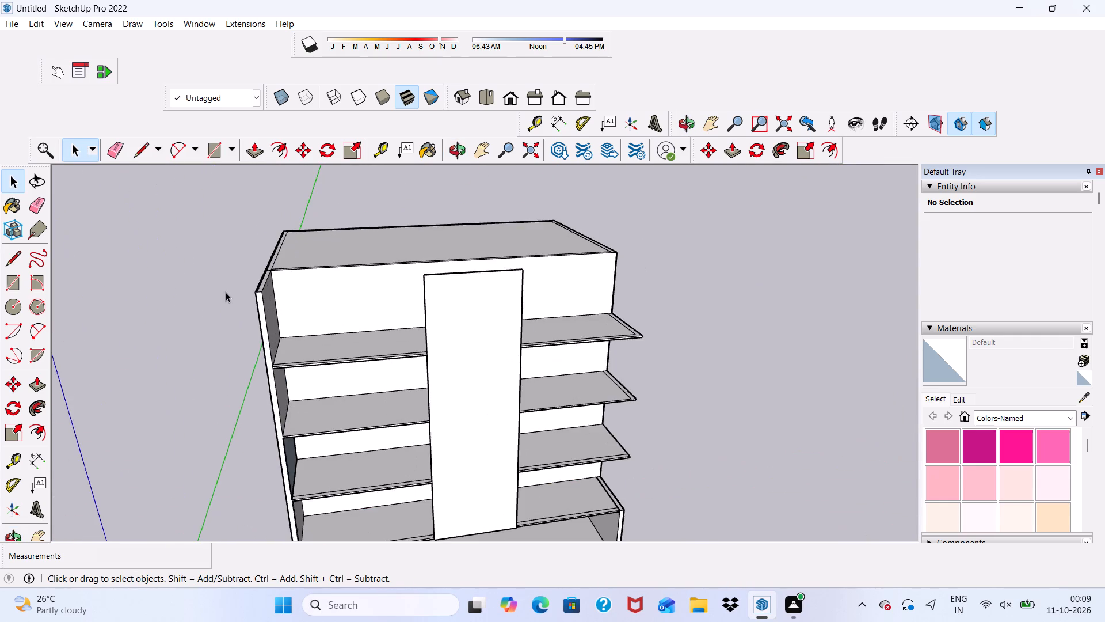
scroll(226, 293, up, 10)
middle_drag(245, 321, 284, 337)
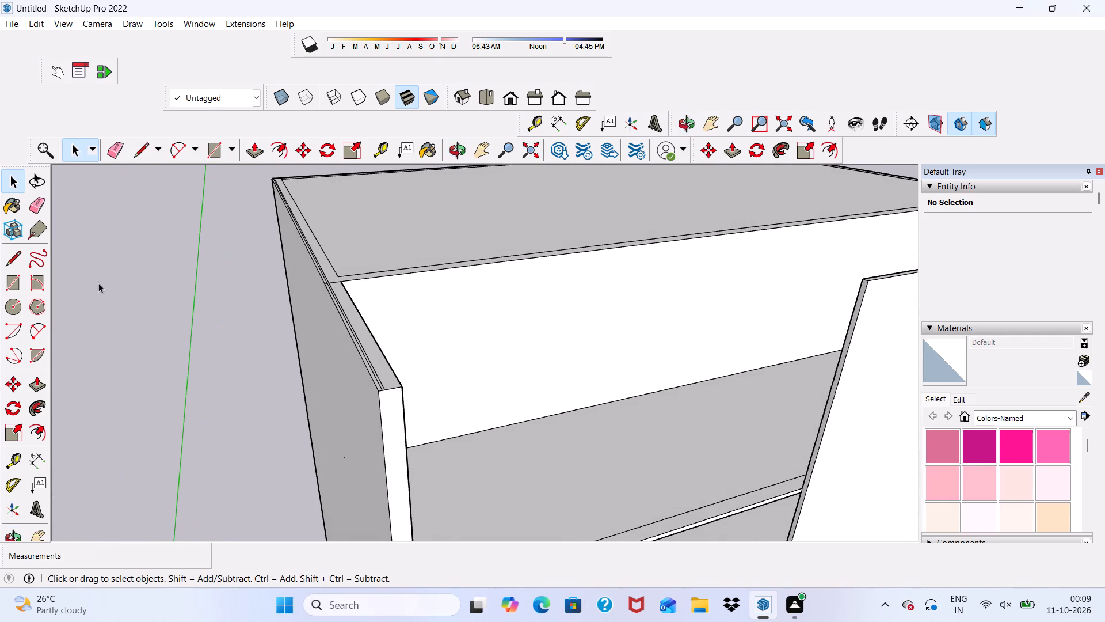
click(112, 150)
scroll(462, 382, up, 4)
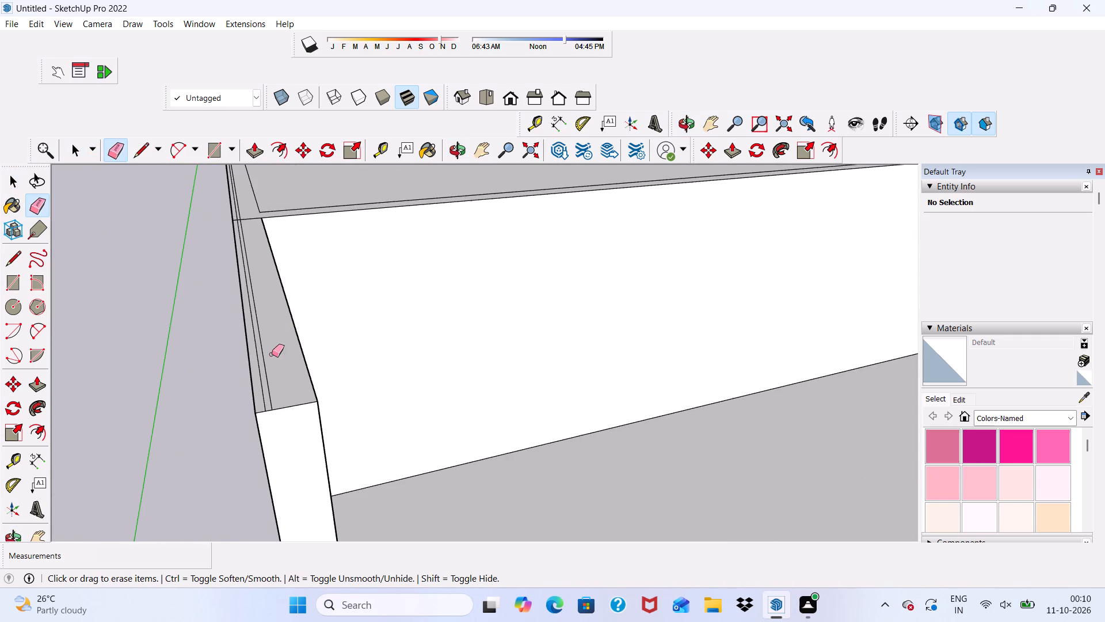
drag(256, 371, 279, 363)
scroll(276, 357, down, 4)
scroll(324, 306, down, 5)
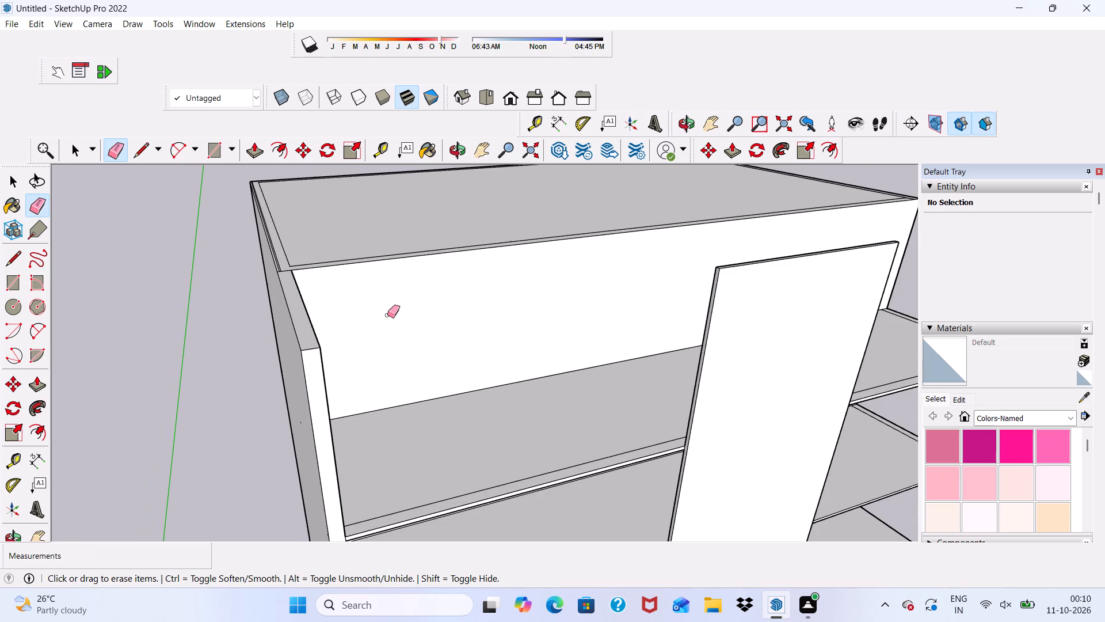
key(space)
scroll(345, 322, down, 7)
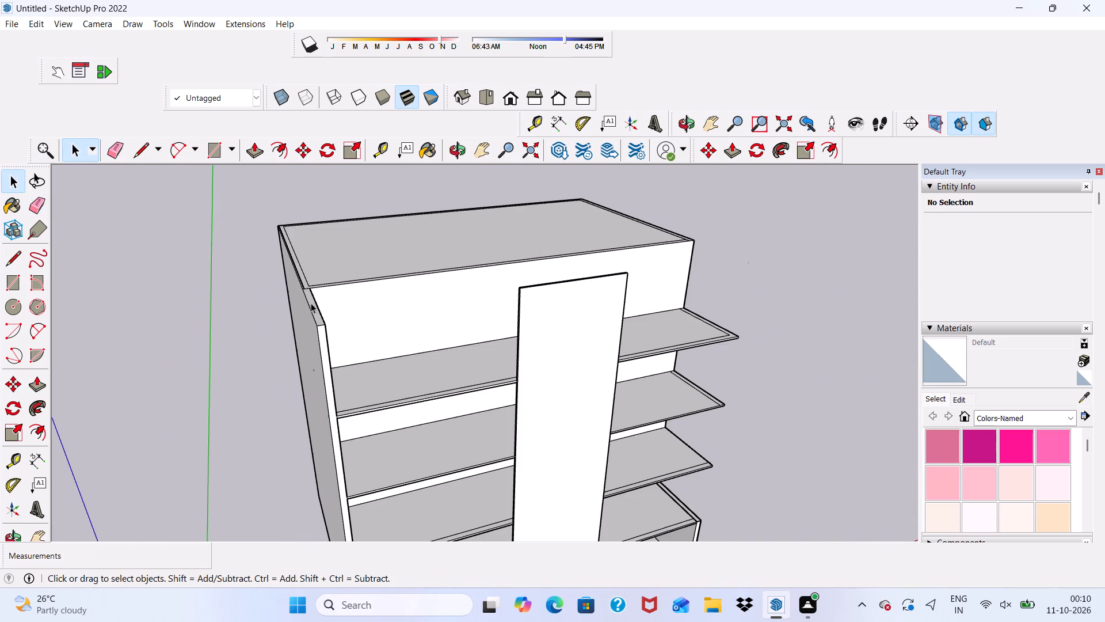
Push/Pull the top face of the left side panel's forward projection down about 4' 4" and another 5' 8", to the top shelf.
scroll(312, 305, up, 8)
click(312, 304)
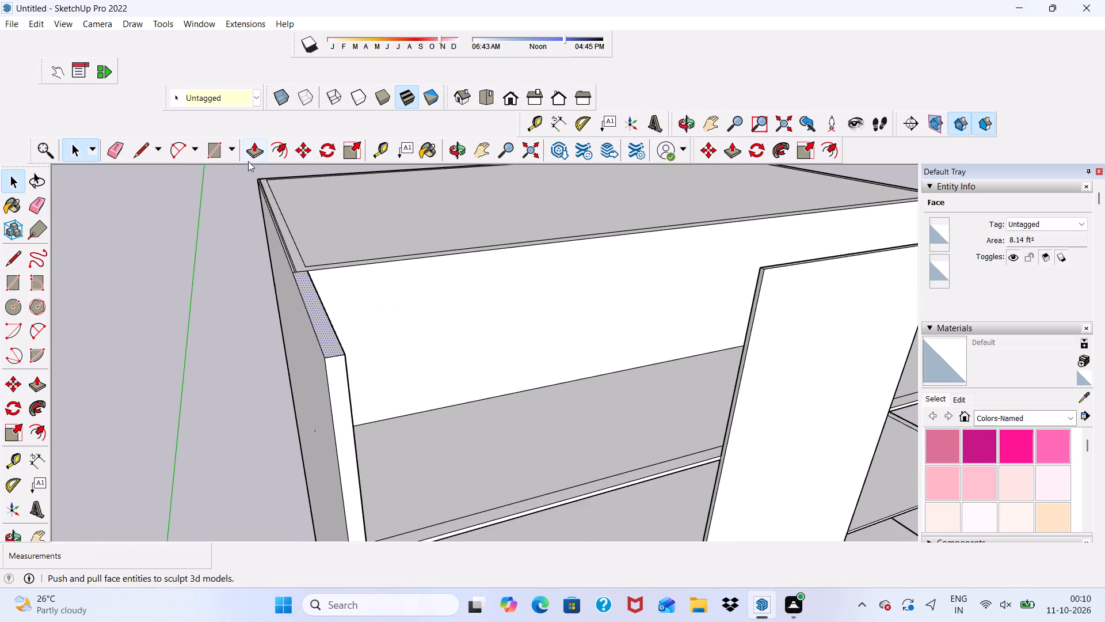
drag(250, 158, 250, 119)
click(258, 149)
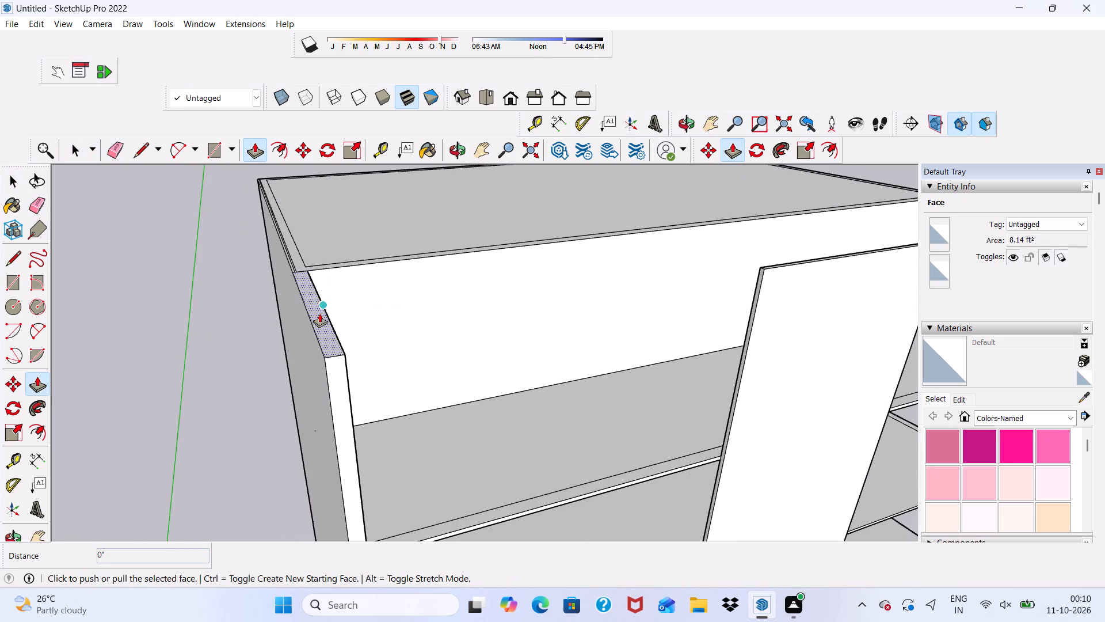
drag(319, 314, 338, 399)
scroll(287, 289, down, 10)
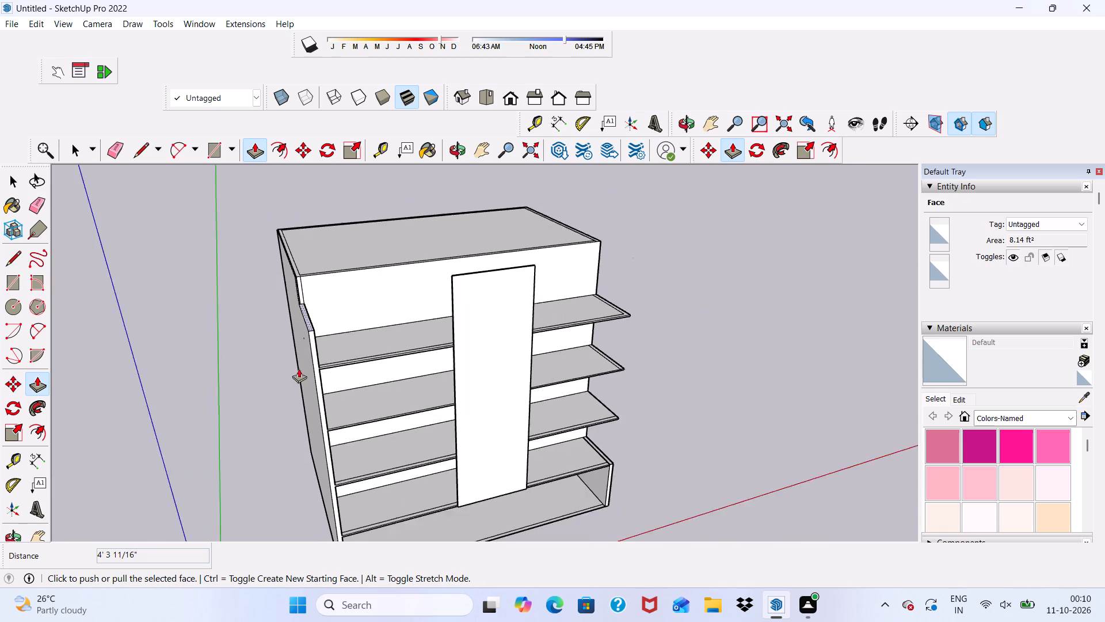
scroll(297, 370, up, 5)
drag(324, 253, 351, 396)
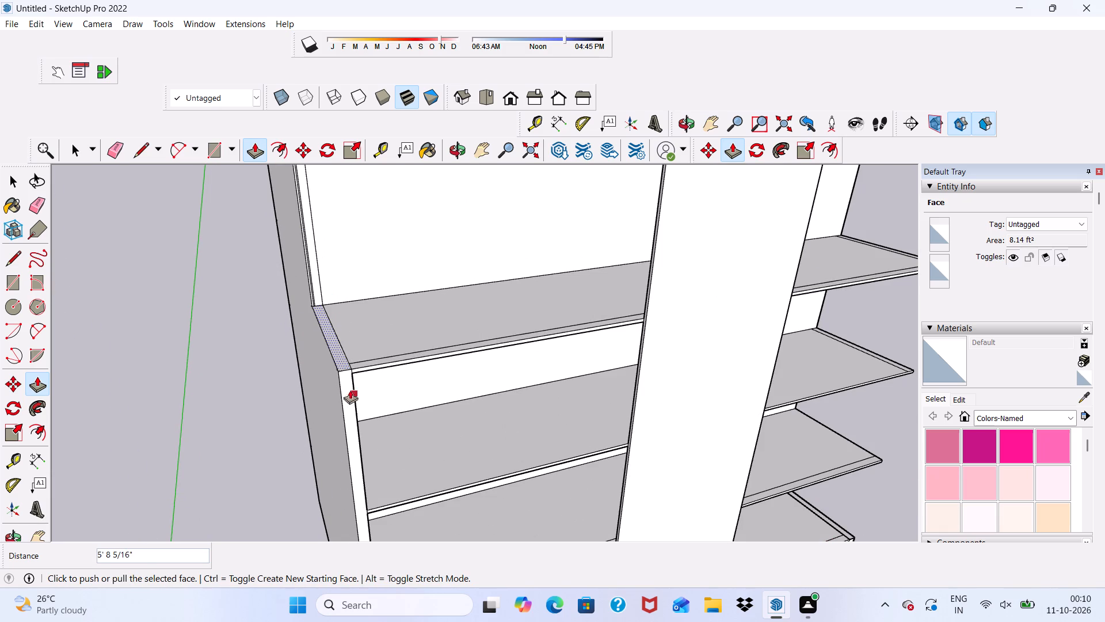
scroll(317, 306, down, 4)
Push/Pull the projection's top face below the top shelf by 5' and a further 11" or so.
scroll(321, 337, up, 3)
drag(333, 329, 333, 352)
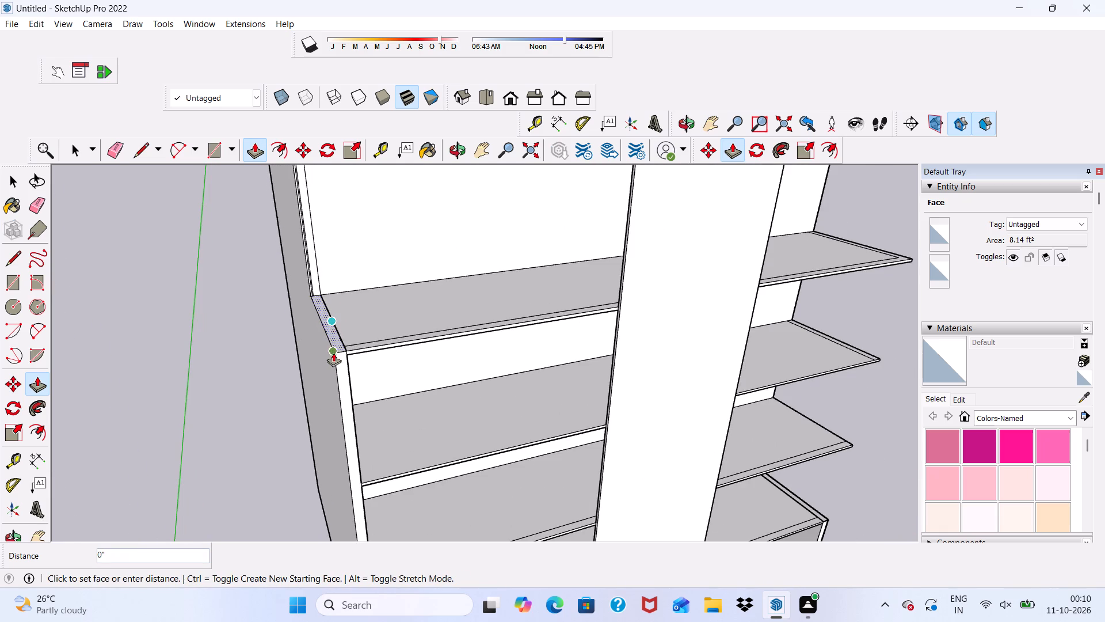
drag(333, 352, 353, 421)
scroll(338, 371, down, 9)
middle_drag(335, 426, 236, 354)
scroll(325, 340, up, 17)
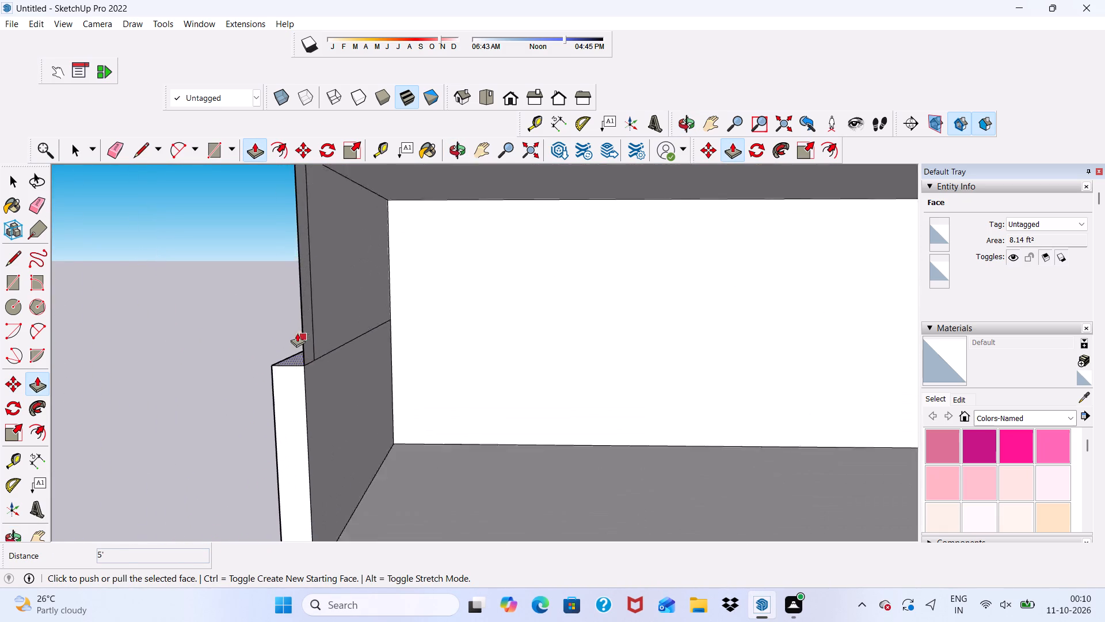
scroll(291, 351, up, 2)
drag(302, 369, 314, 450)
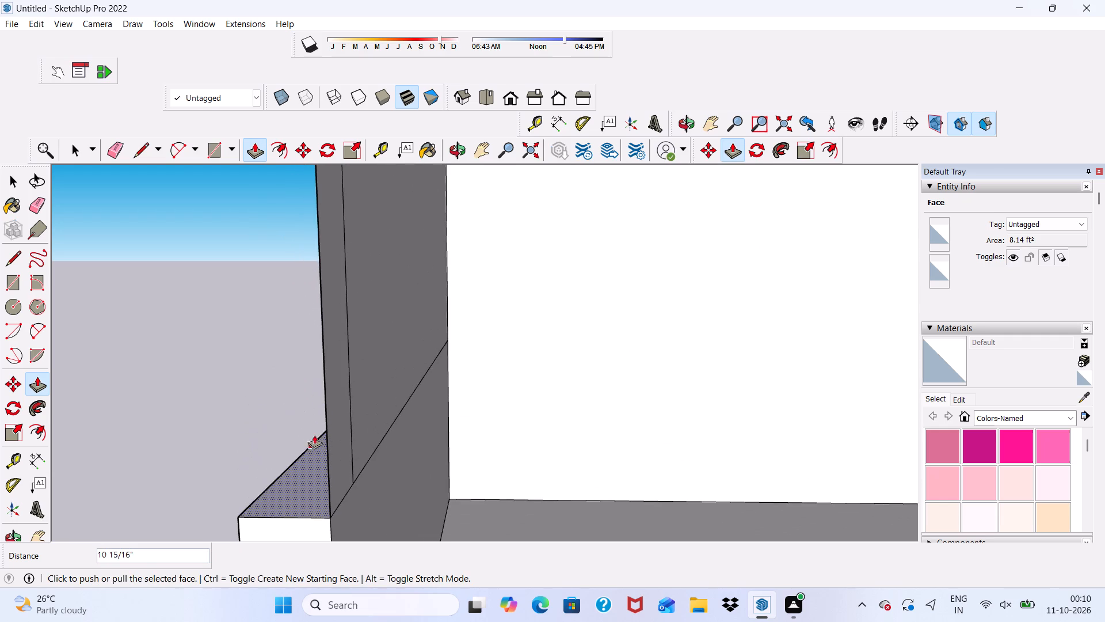
scroll(303, 362, down, 6)
scroll(345, 308, down, 5)
scroll(304, 448, up, 5)
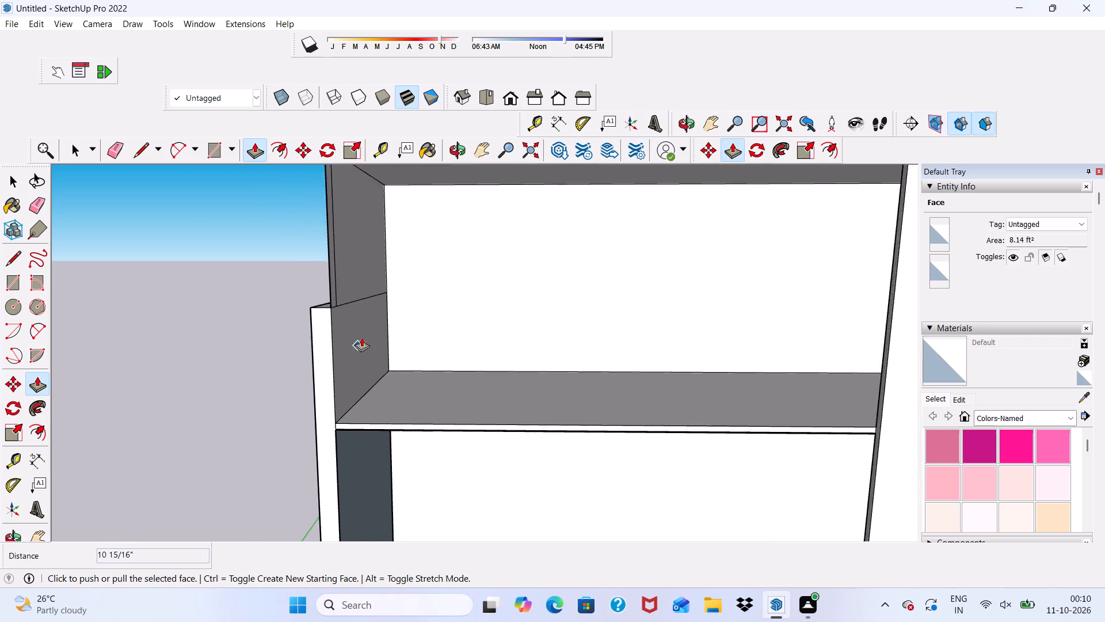
scroll(364, 333, down, 10)
scroll(394, 306, up, 9)
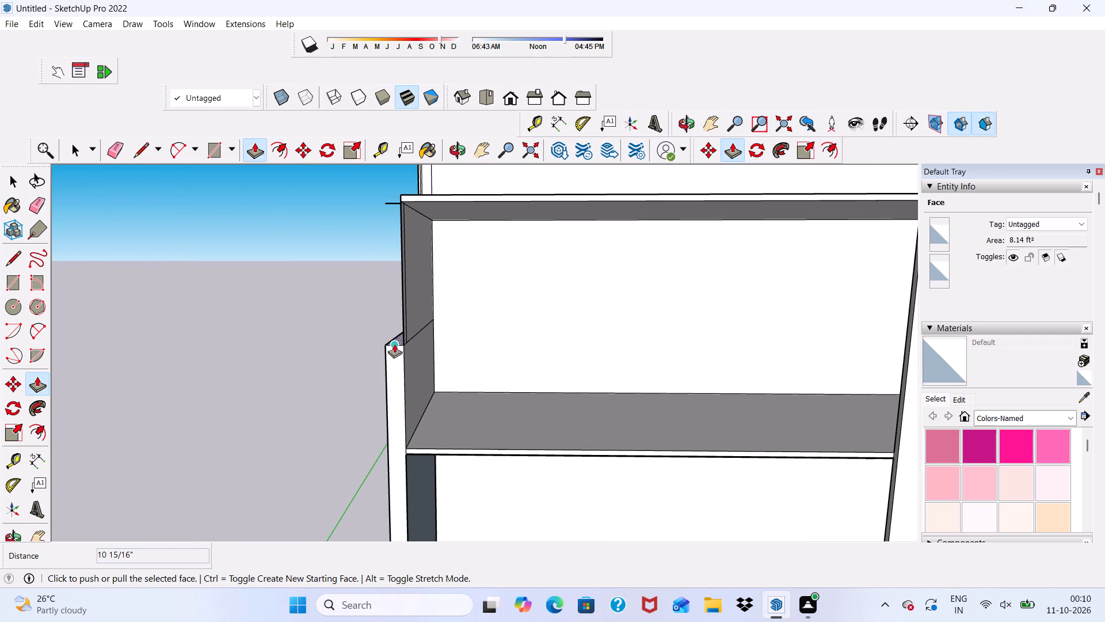
Push/Pull the projection's top face down about 3' 6" and another 10", to the level of the second shelf from the top.
drag(394, 329, 395, 463)
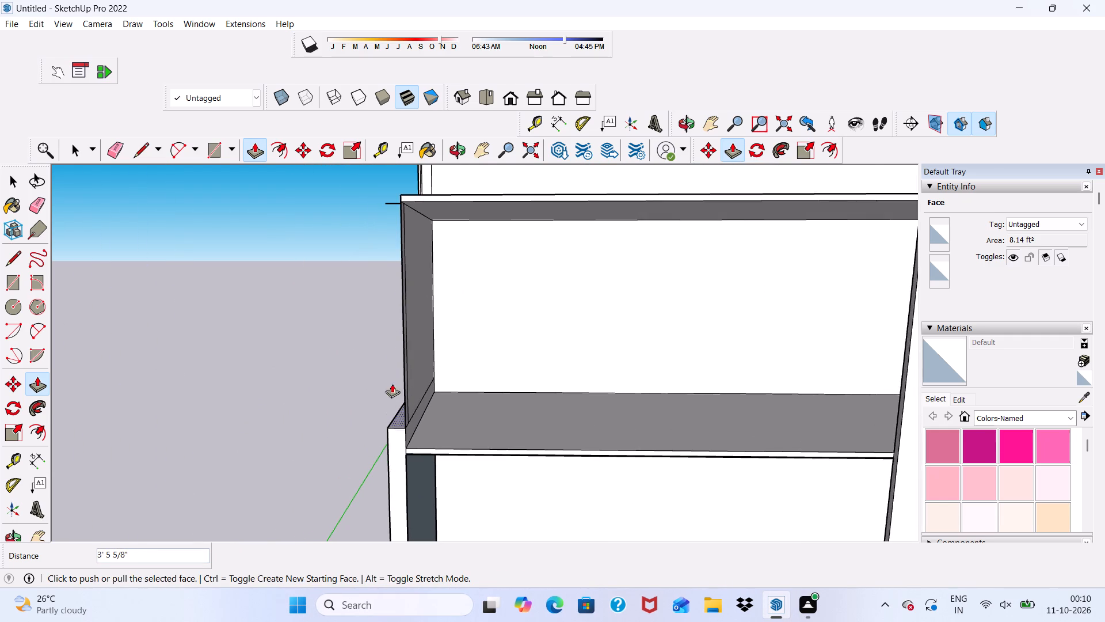
scroll(389, 368, down, 6)
scroll(448, 297, down, 6)
middle_drag(427, 442, 583, 419)
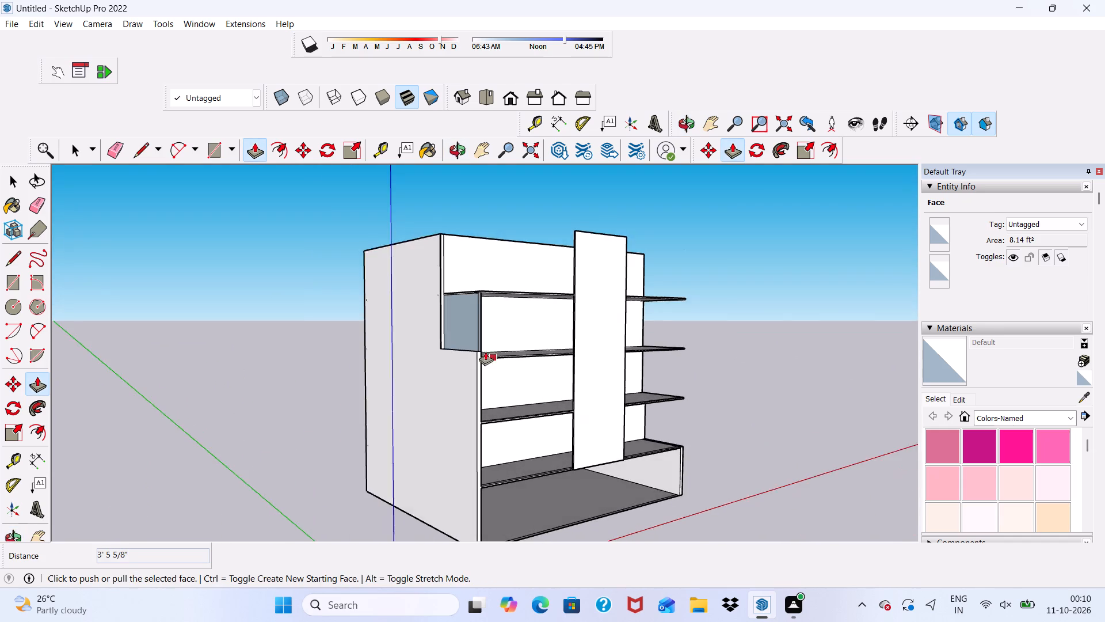
scroll(483, 347, up, 5)
middle_drag(432, 333, 418, 420)
scroll(420, 431, up, 8)
scroll(395, 400, down, 5)
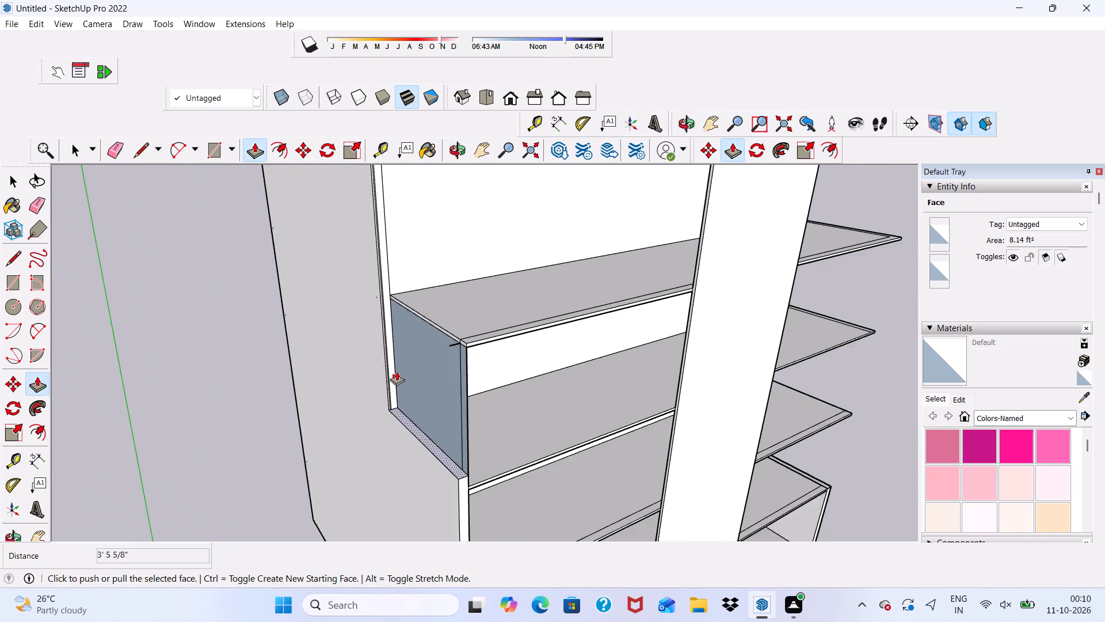
scroll(394, 424, up, 5)
drag(420, 414, 460, 491)
scroll(376, 355, down, 6)
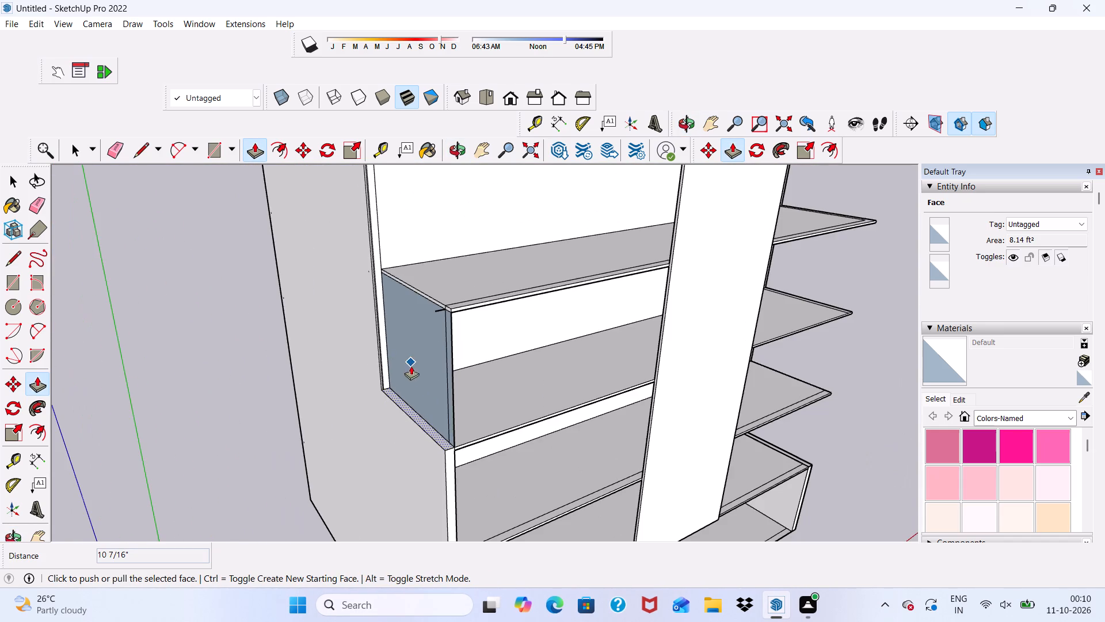
Push/Pull the projection's top face down about 5' and another 5' 3", to the level of the third shelf from the top.
middle_drag(426, 461, 335, 412)
scroll(290, 346, up, 5)
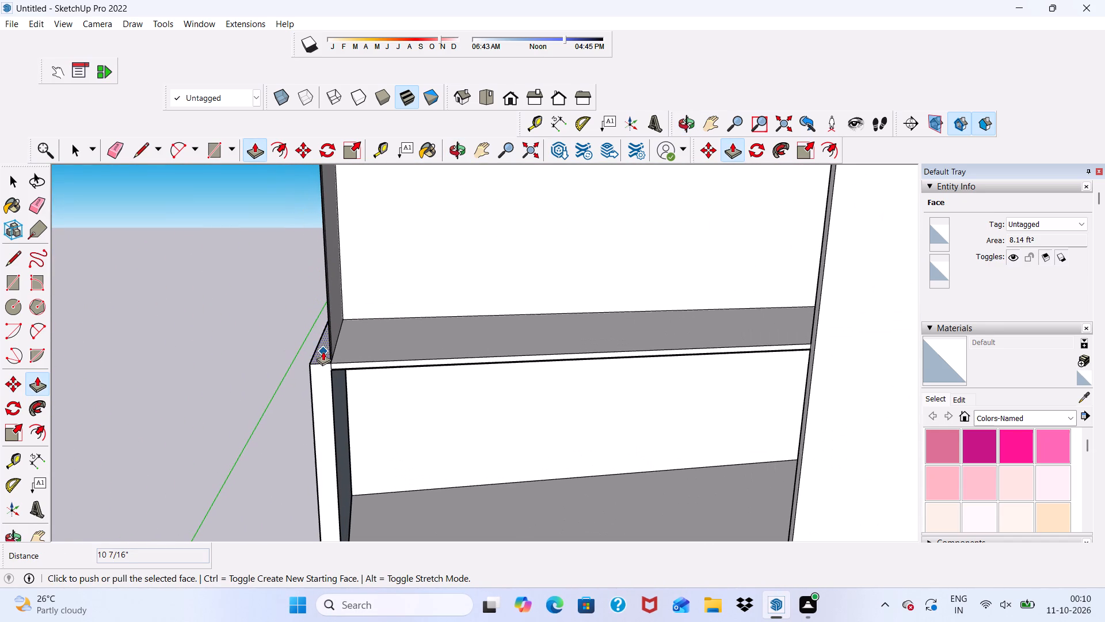
drag(321, 347, 333, 457)
scroll(314, 312, down, 5)
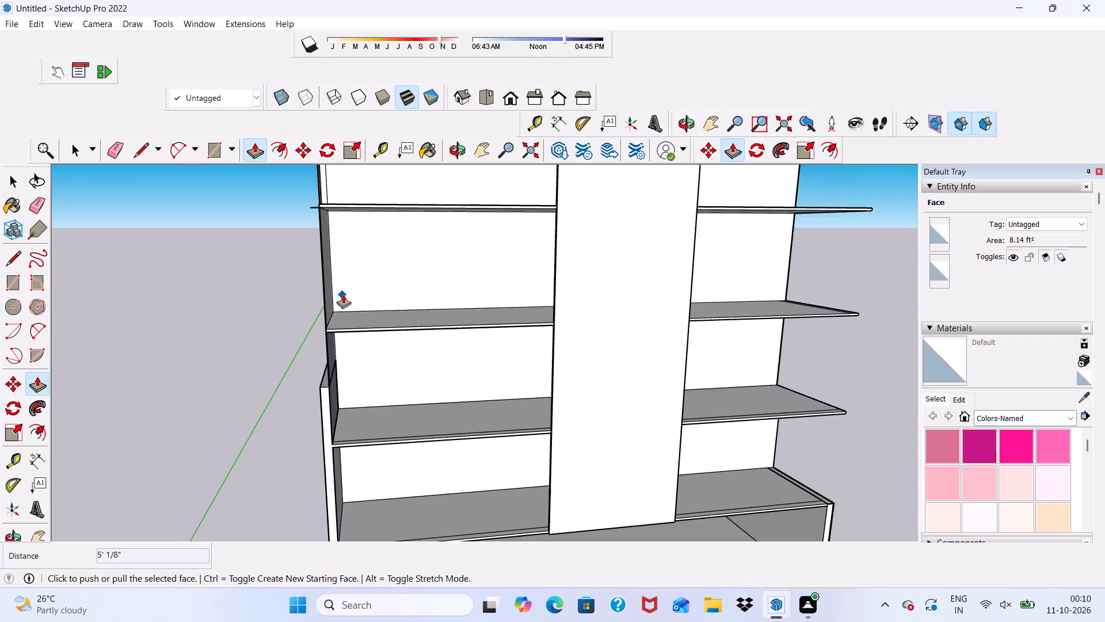
scroll(343, 294, down, 5)
scroll(329, 402, up, 8)
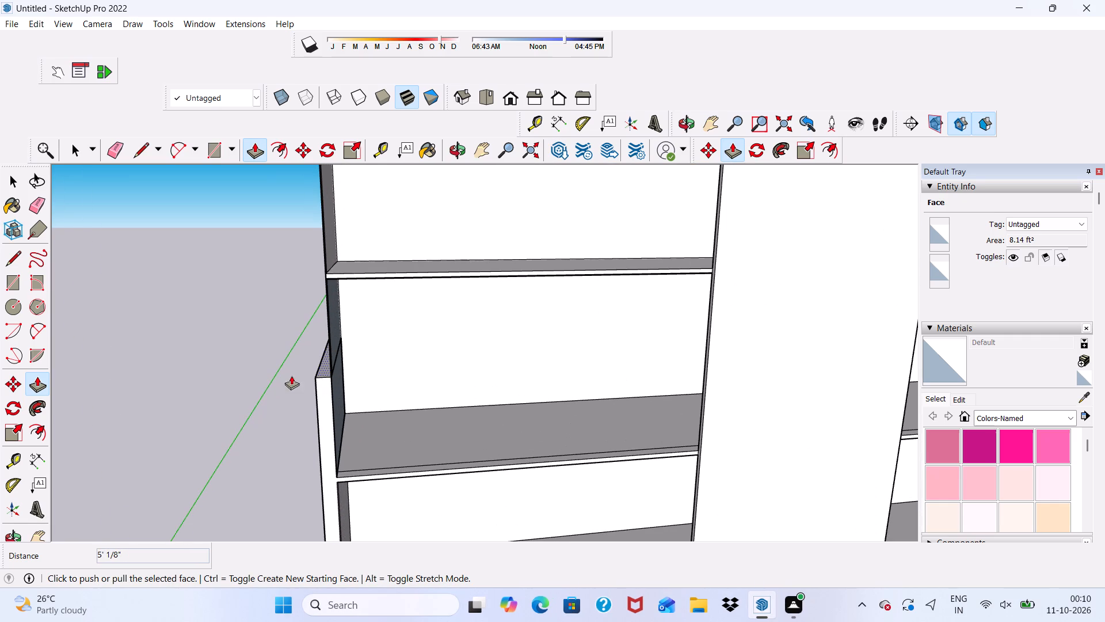
scroll(294, 375, up, 5)
scroll(352, 369, down, 5)
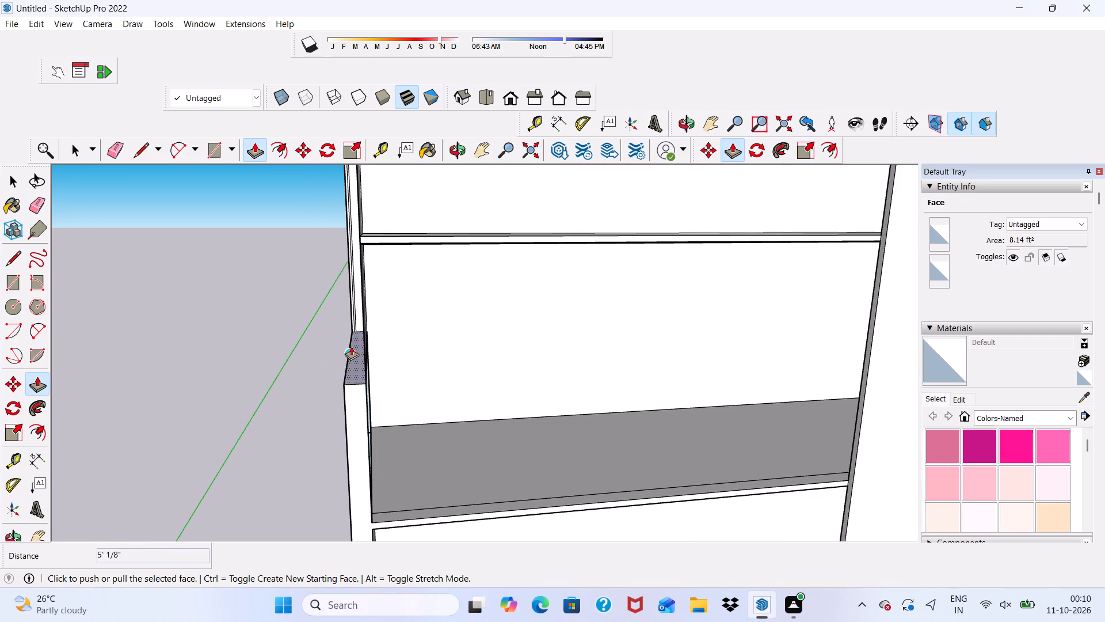
scroll(346, 403, down, 2)
drag(352, 367, 361, 465)
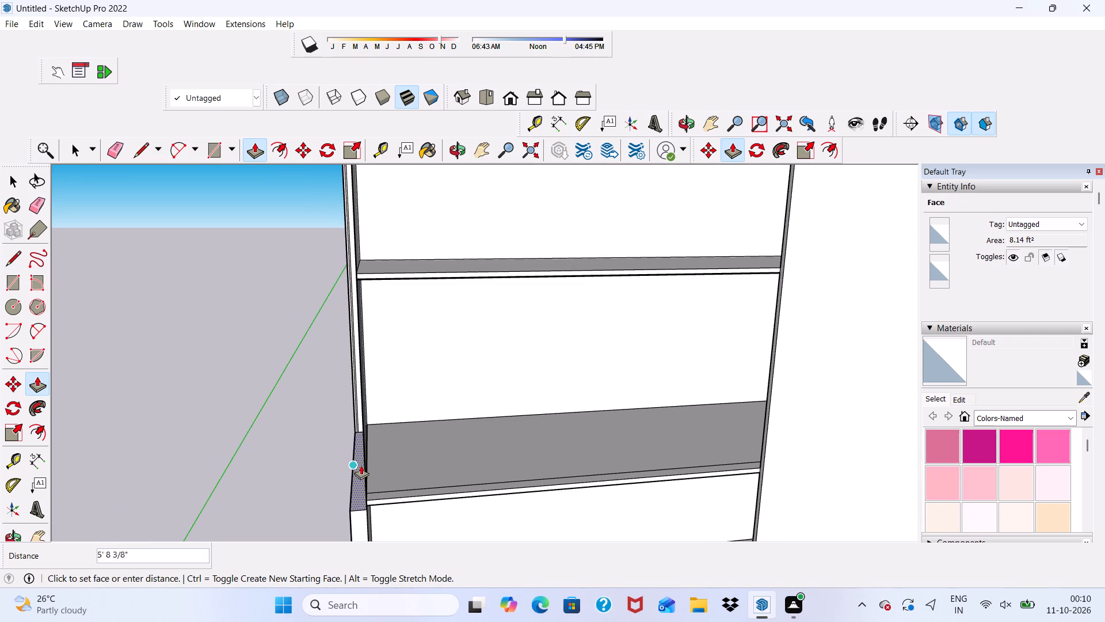
drag(361, 465, 363, 462)
scroll(353, 450, down, 4)
middle_drag(350, 452, 388, 420)
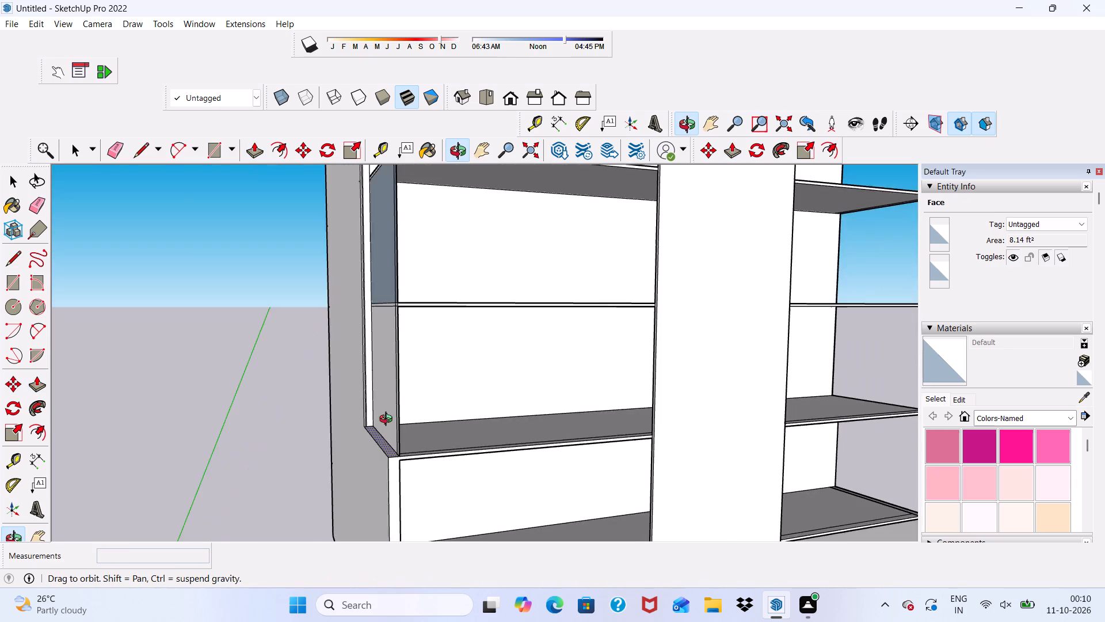
middle_drag(388, 420, 414, 429)
scroll(435, 434, up, 4)
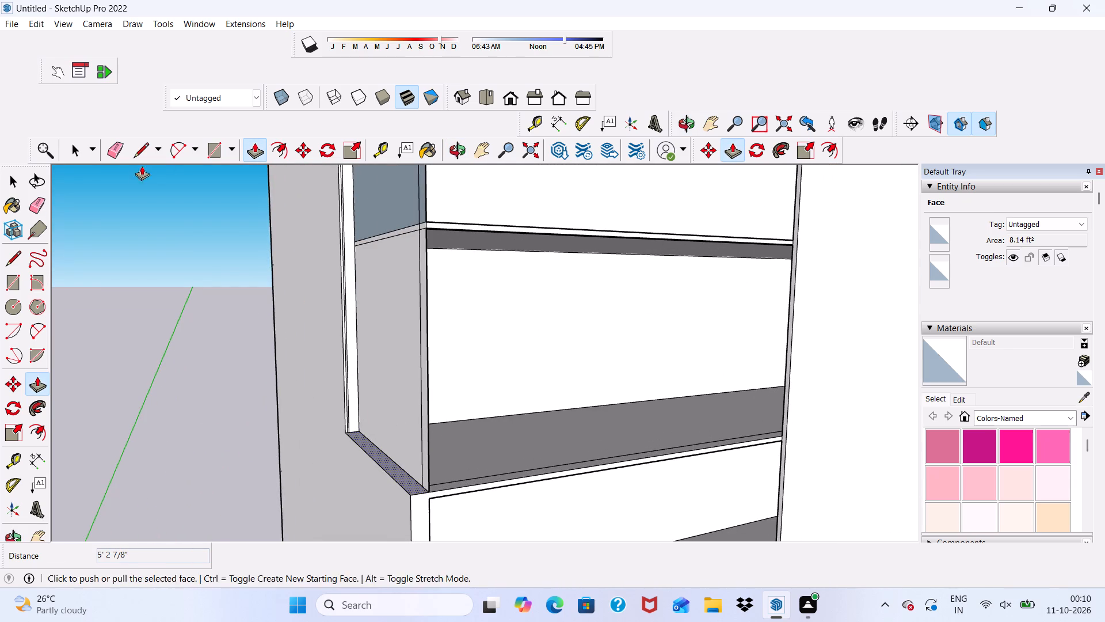
Erase the leftover front edges of the left panel's projection between the second and third shelves from the top.
click(114, 146)
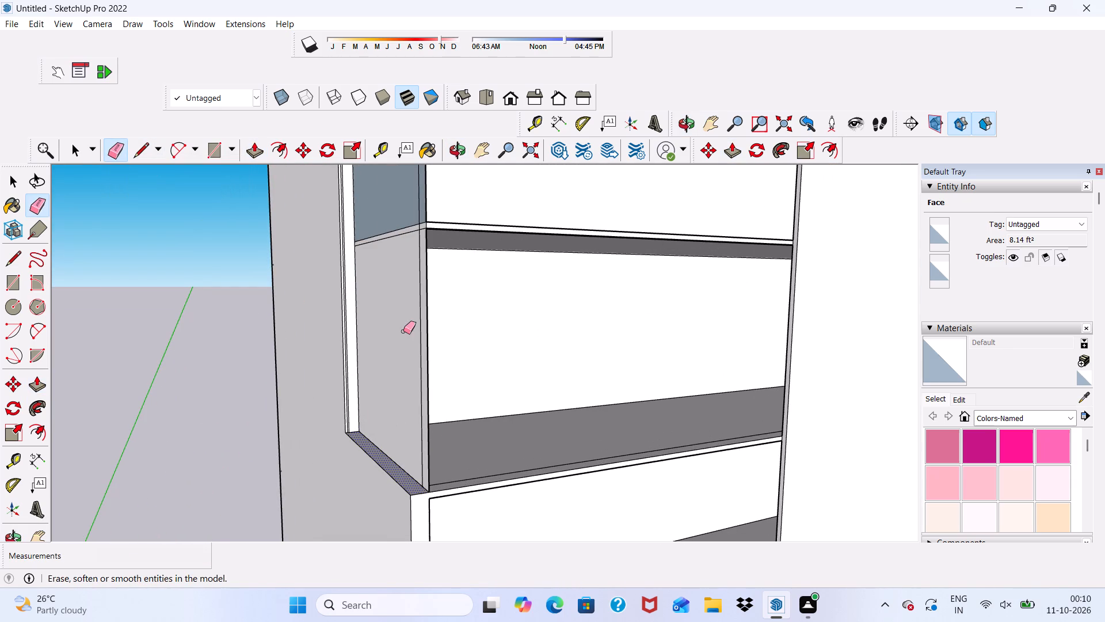
click(428, 316)
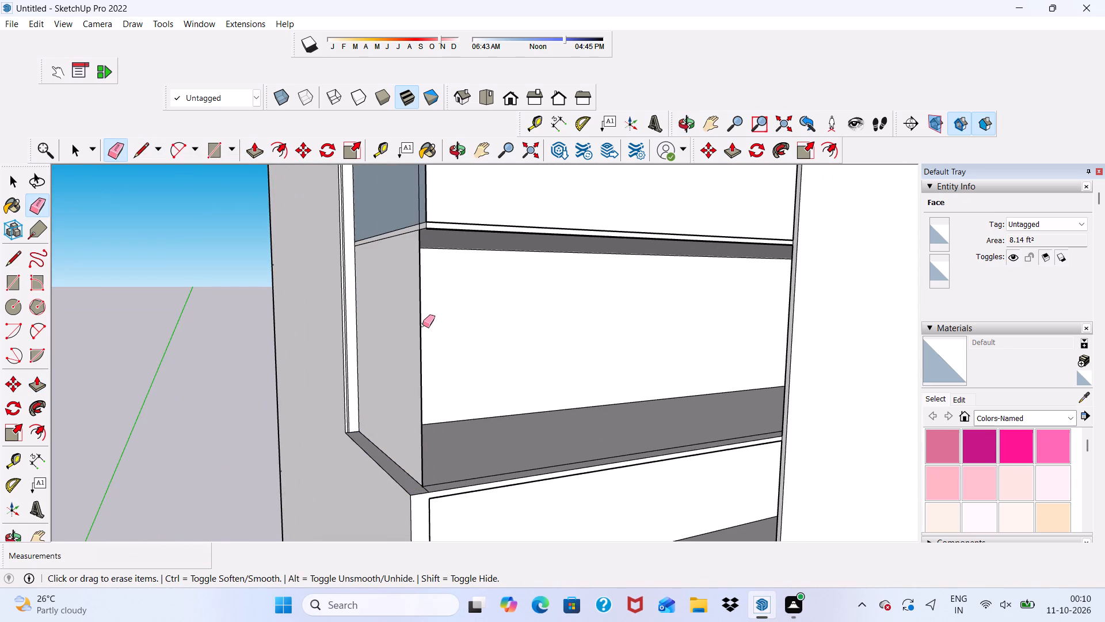
click(419, 329)
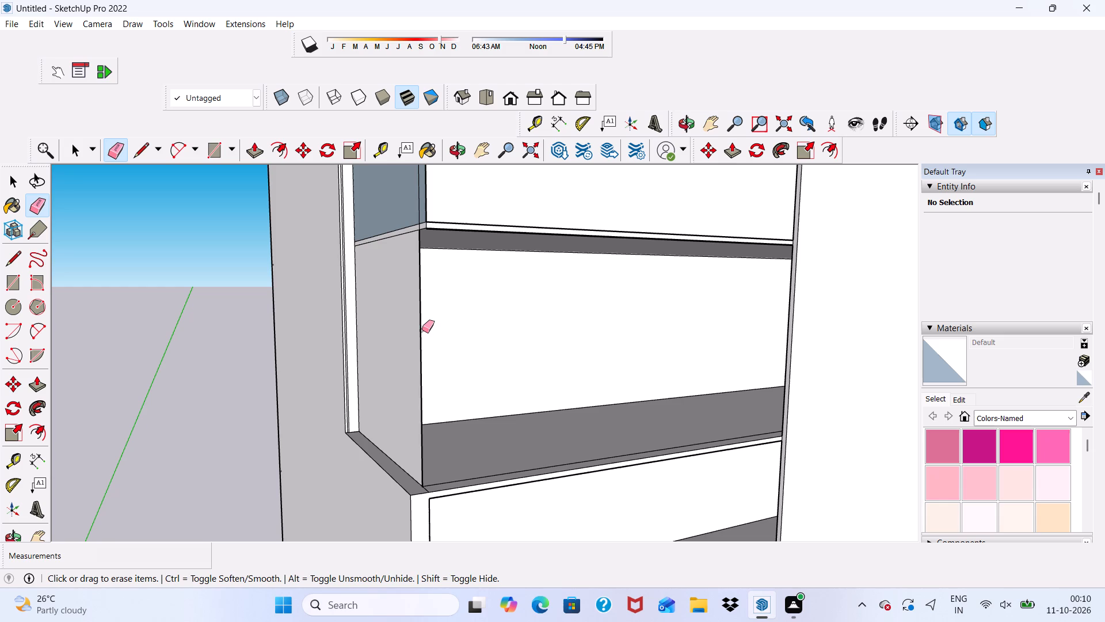
click(422, 330)
Erase the remaining edges of the left panel's projection between the top shelf and the second shelf.
scroll(418, 334, down, 10)
scroll(426, 354, up, 1)
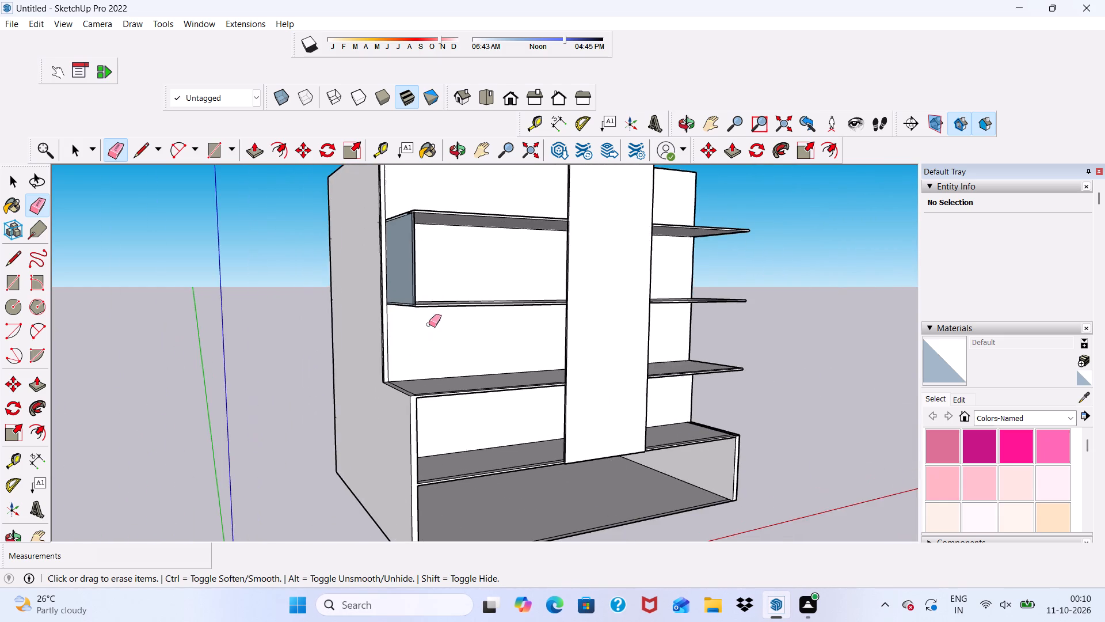
scroll(407, 227, up, 10)
click(428, 223)
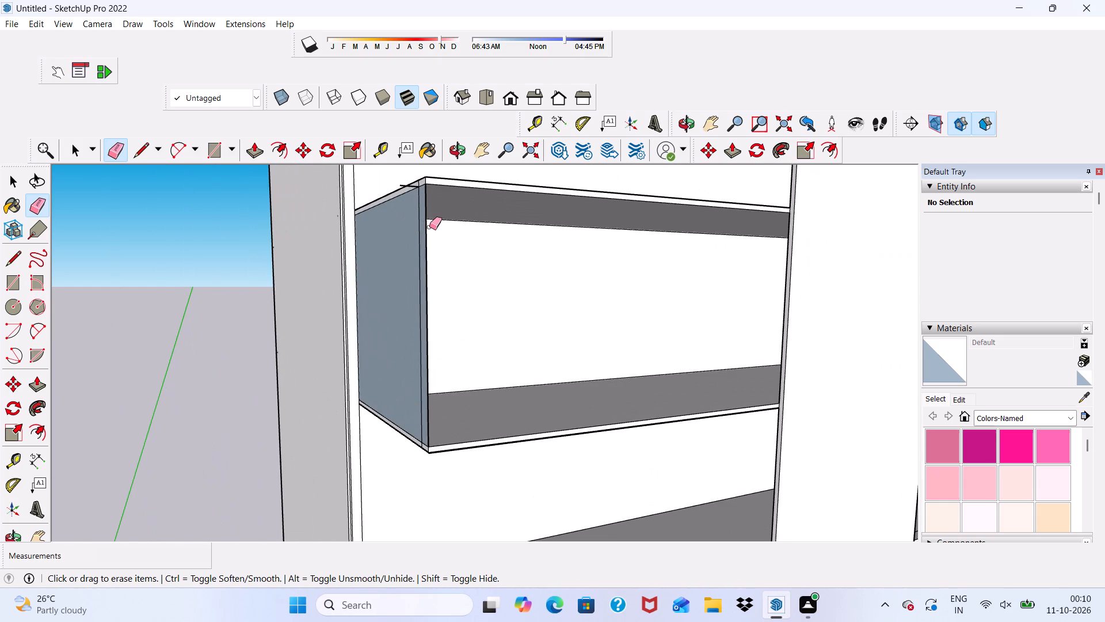
click(425, 230)
double_click(421, 234)
Erase the stray line at the left end of the top shelf, near its front corner.
scroll(413, 183, up, 4)
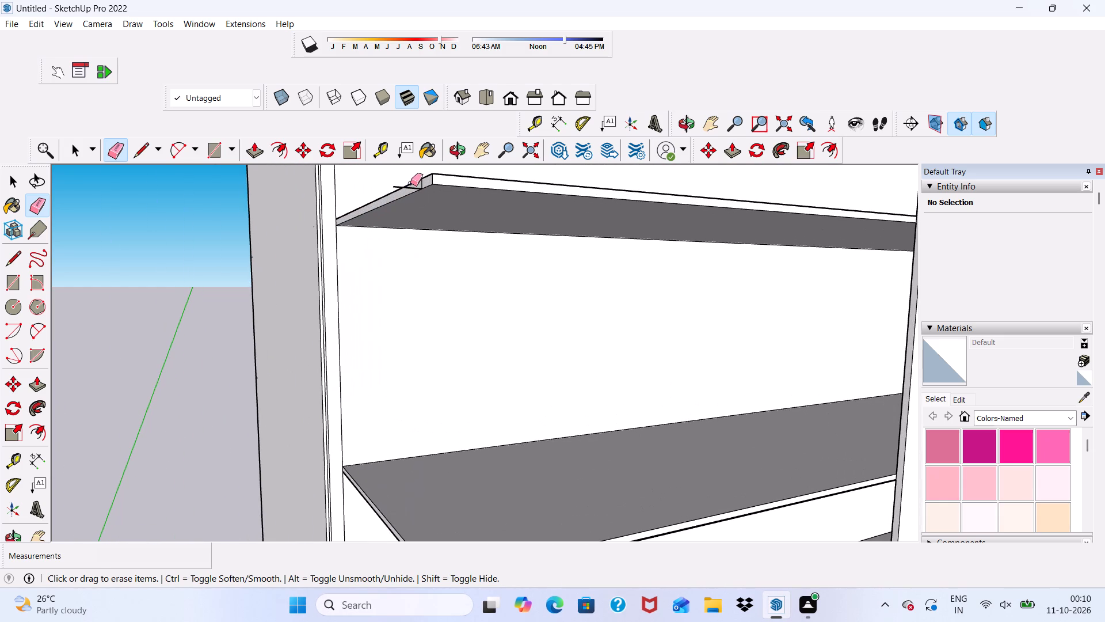
click(410, 183)
click(410, 187)
scroll(426, 235, down, 2)
key(ctrl+z)
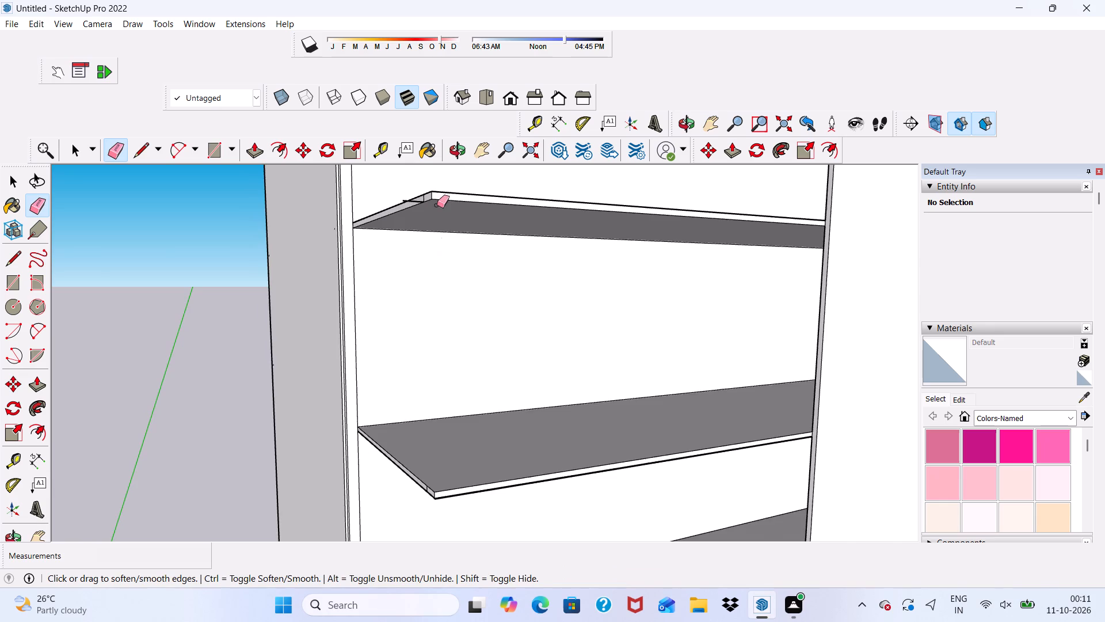
scroll(427, 198, up, 8)
click(410, 204)
scroll(407, 206, down, 3)
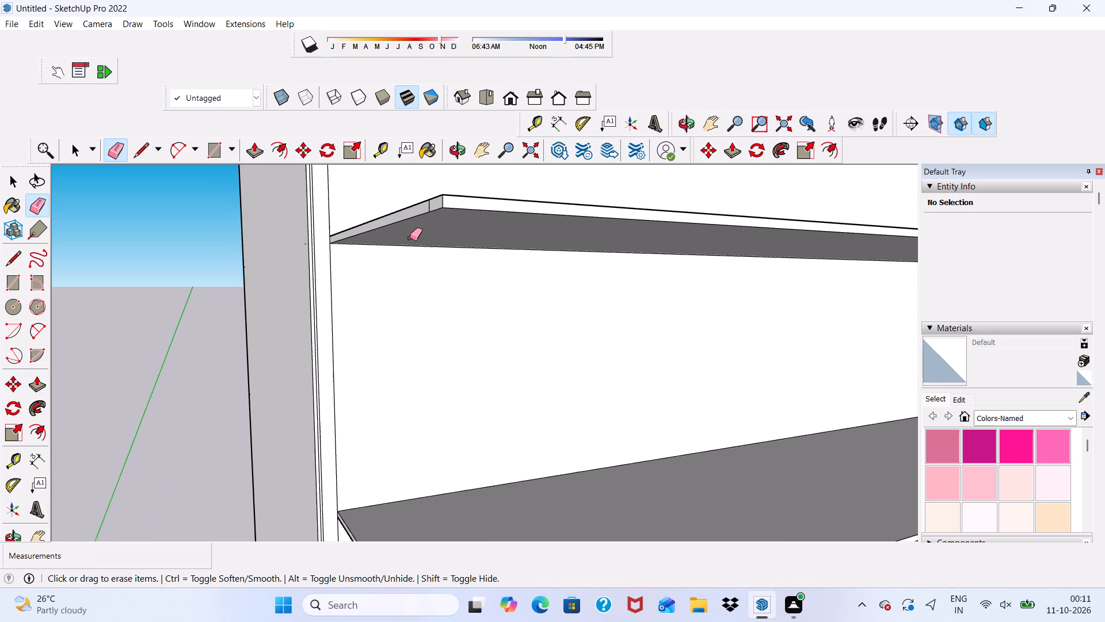
scroll(410, 238, down, 4)
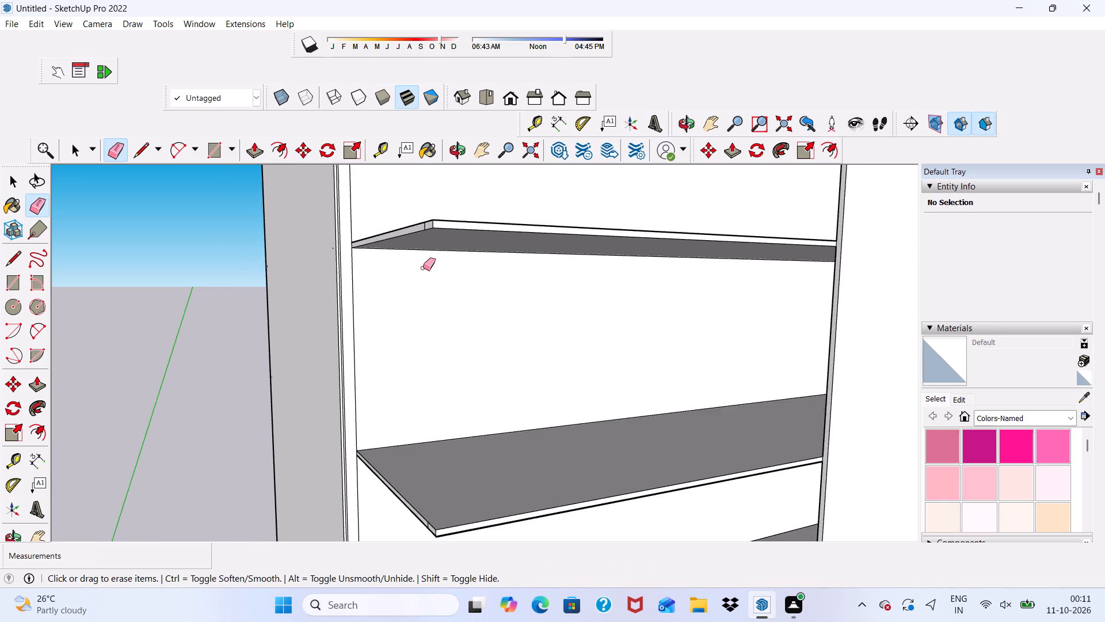
Erase the seam near the front corner on the left end of the second shelf from the top.
middle_drag(424, 271, 501, 339)
scroll(606, 374, up, 9)
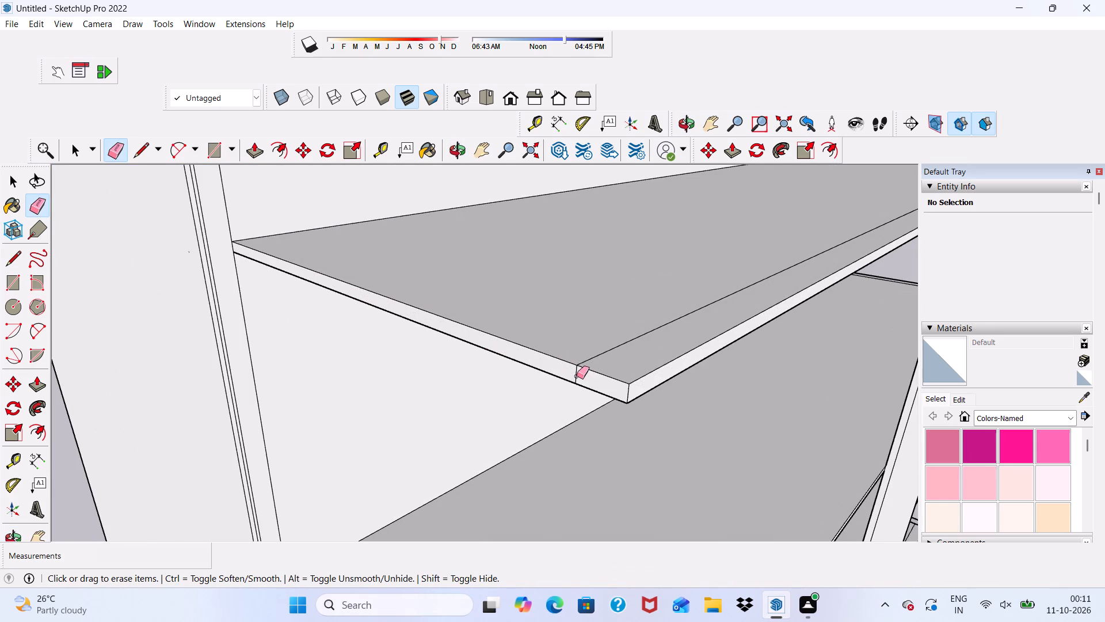
double_click(577, 376)
scroll(509, 343, down, 3)
scroll(486, 280, down, 10)
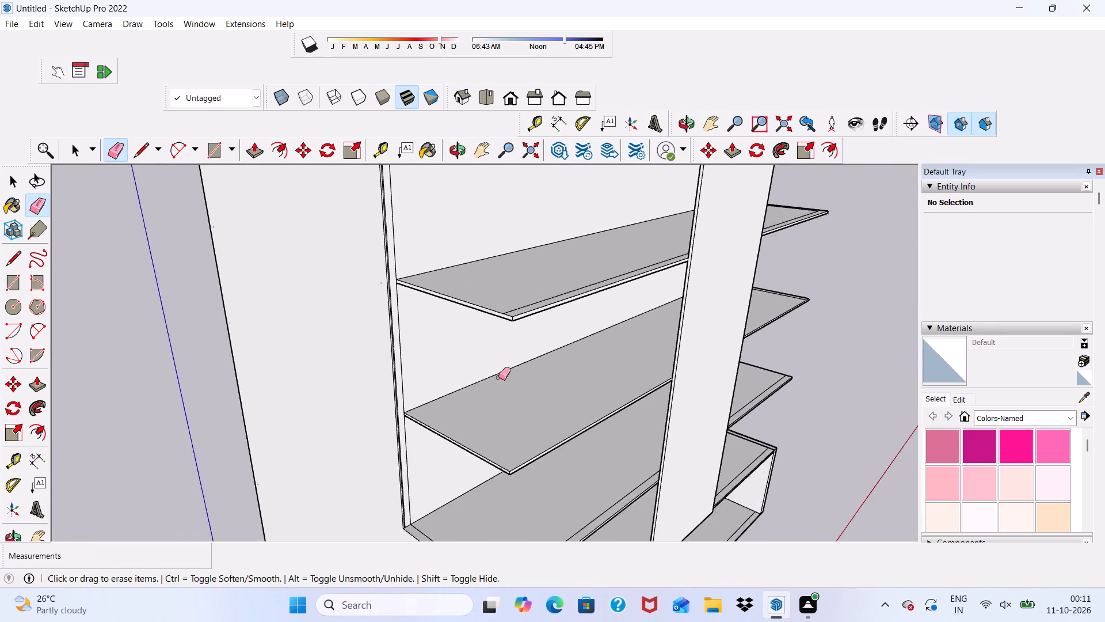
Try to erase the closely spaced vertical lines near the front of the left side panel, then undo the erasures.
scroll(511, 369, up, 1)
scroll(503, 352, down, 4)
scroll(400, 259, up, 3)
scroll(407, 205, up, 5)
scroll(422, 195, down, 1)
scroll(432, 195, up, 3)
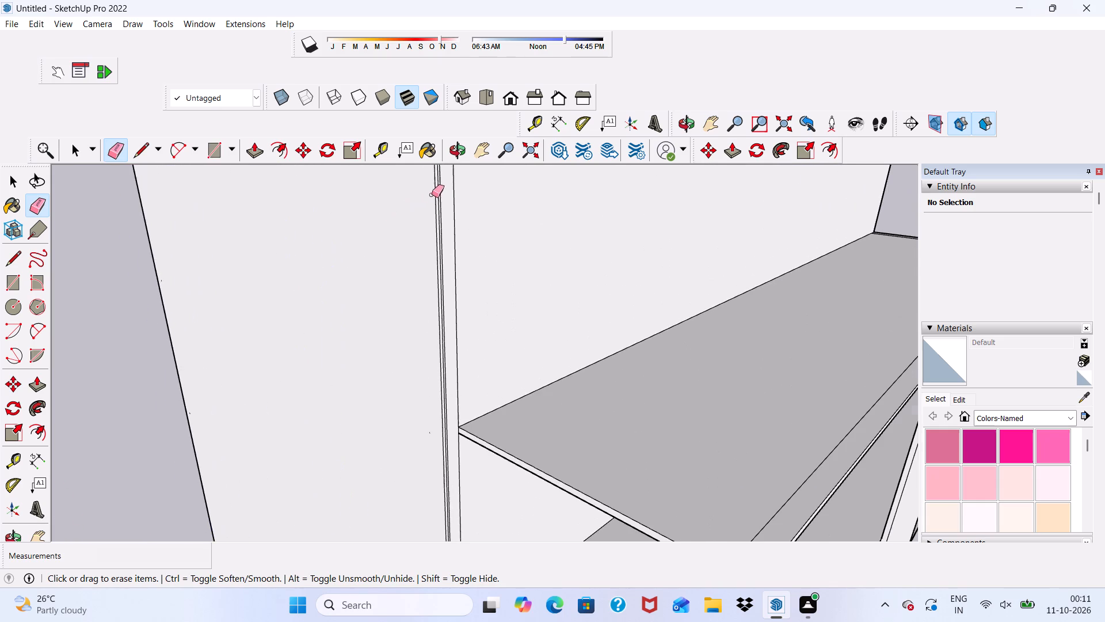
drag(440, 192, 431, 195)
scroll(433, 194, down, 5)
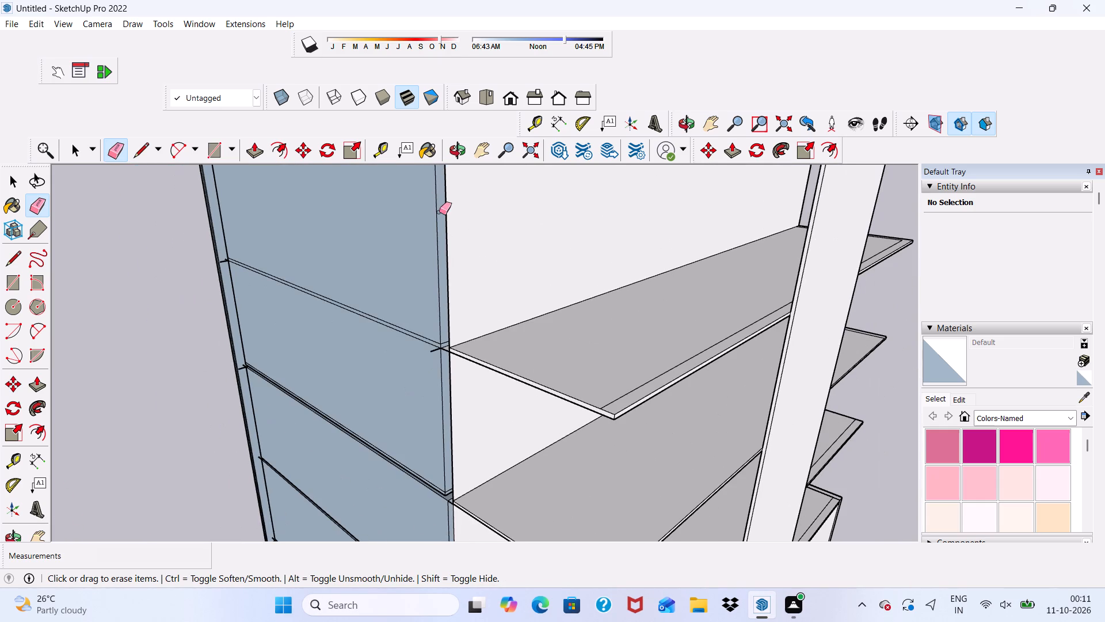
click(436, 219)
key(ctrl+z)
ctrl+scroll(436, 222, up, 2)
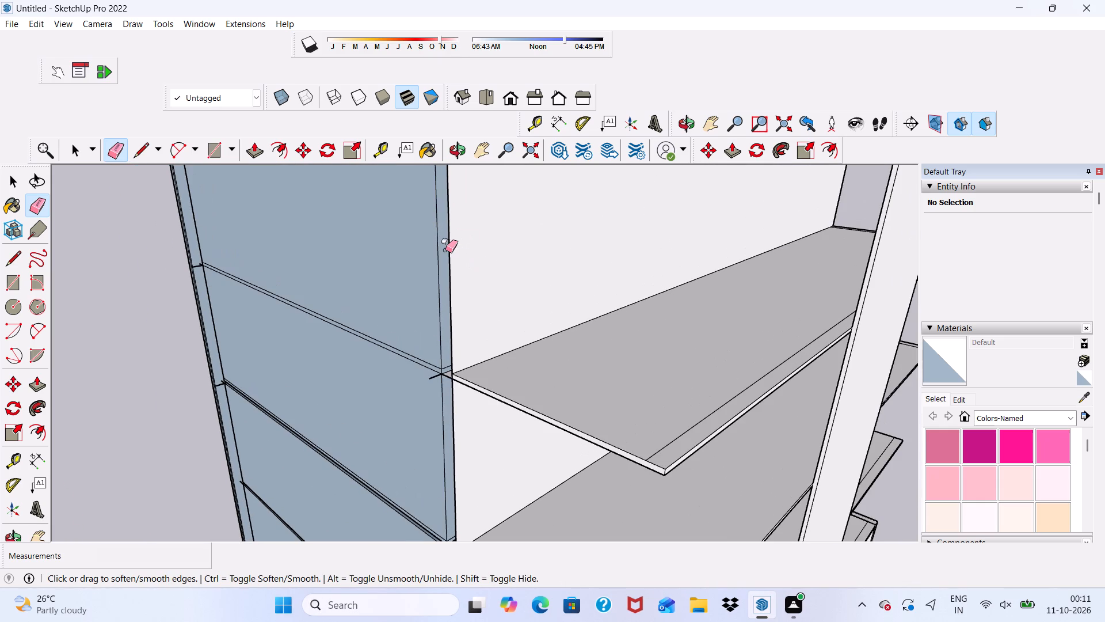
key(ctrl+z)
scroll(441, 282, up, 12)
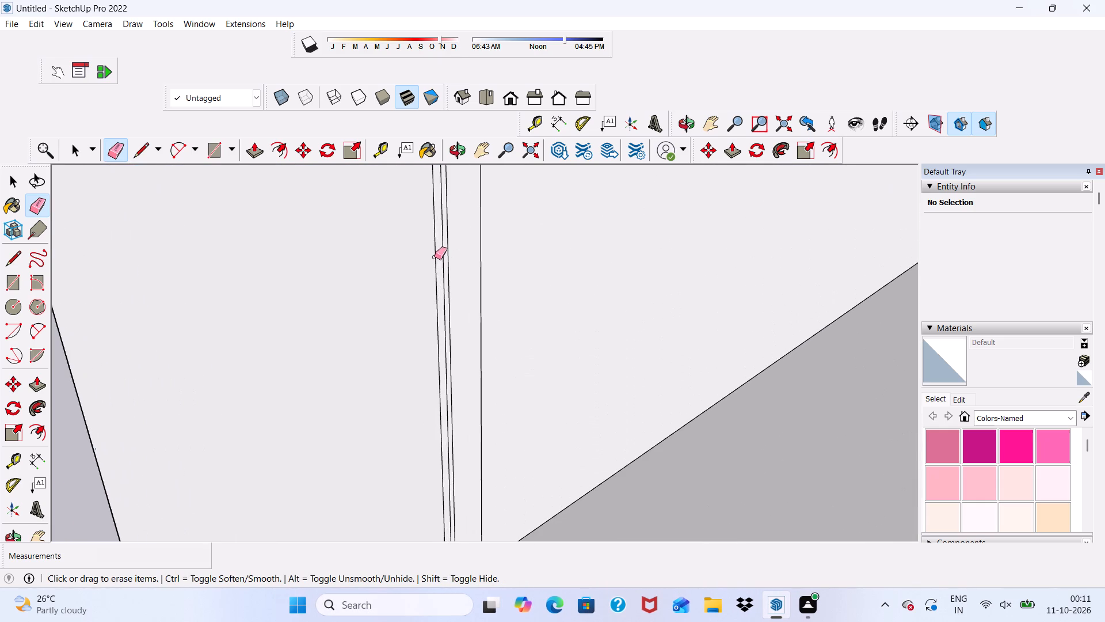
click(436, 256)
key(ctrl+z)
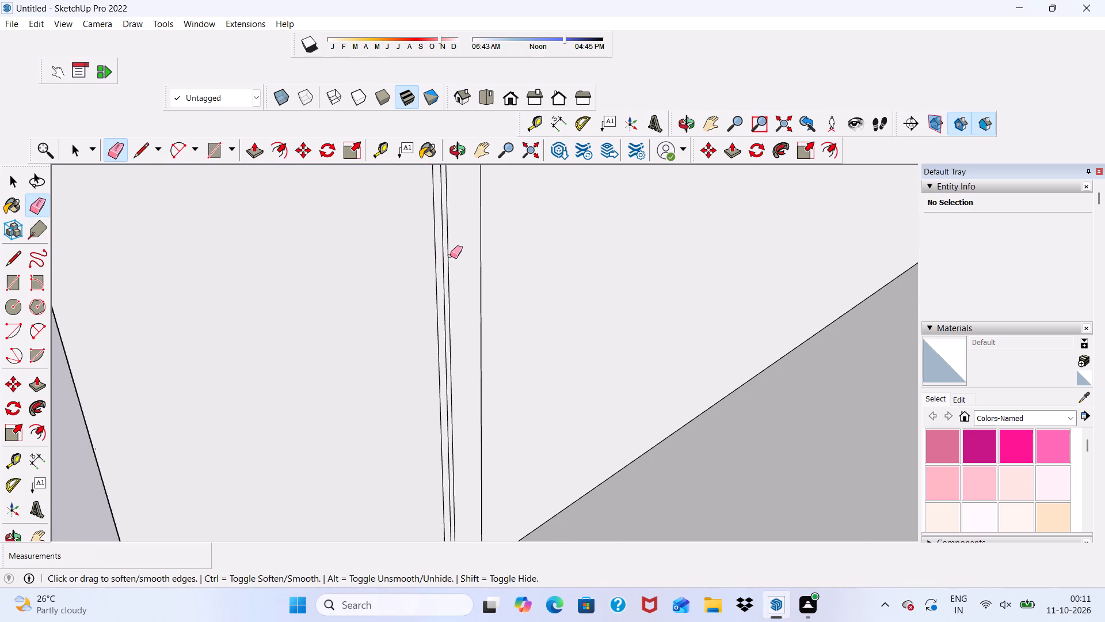
Erase the extra vertical lines near the front of the left side panel, keeping the panel's face intact.
scroll(450, 256, up, 3)
drag(450, 256, 443, 263)
drag(443, 263, 440, 268)
scroll(440, 268, down, 20)
scroll(440, 268, down, 5)
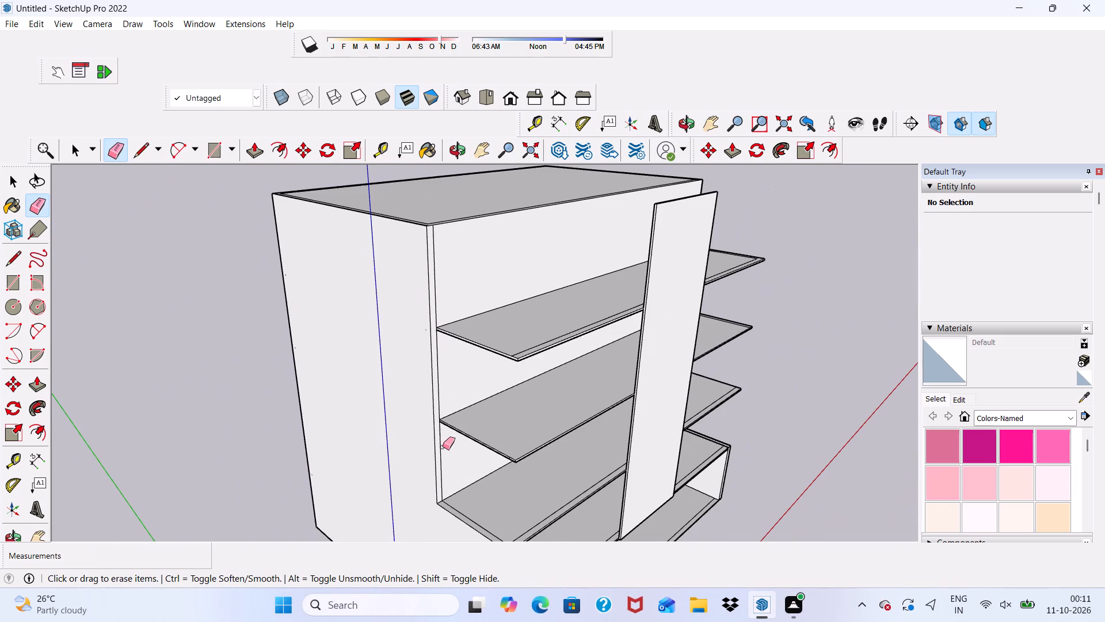
Erase the extra lines running along the left outer edge of the cabinet's top face.
scroll(432, 233, up, 6)
middle_drag(433, 232, 197, 50)
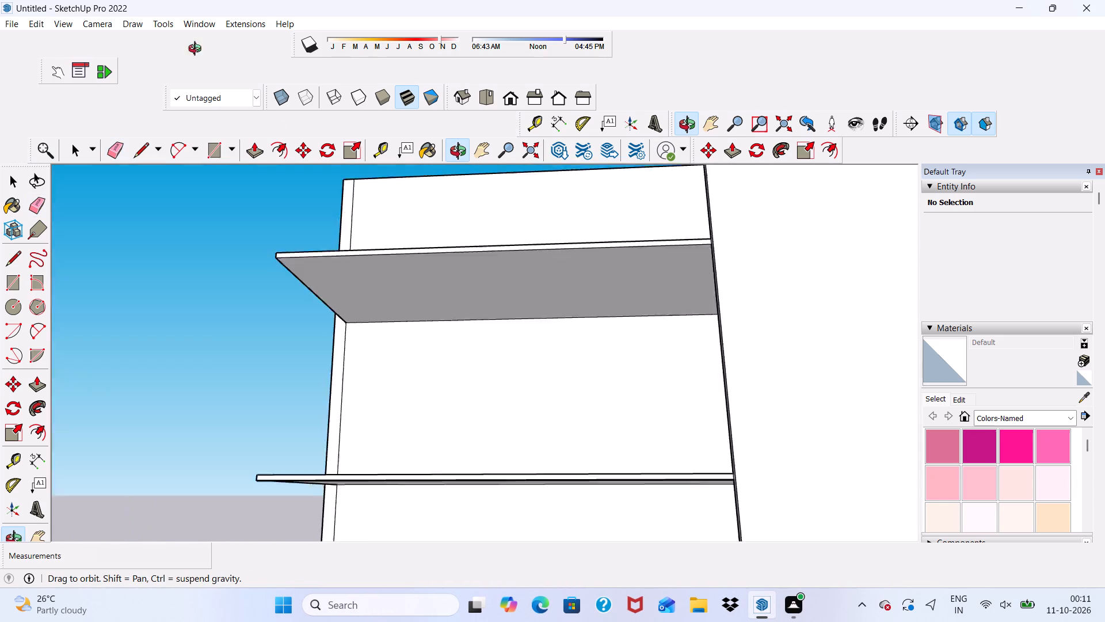
middle_drag(197, 50, 235, 159)
scroll(279, 157, down, 4)
scroll(331, 242, up, 4)
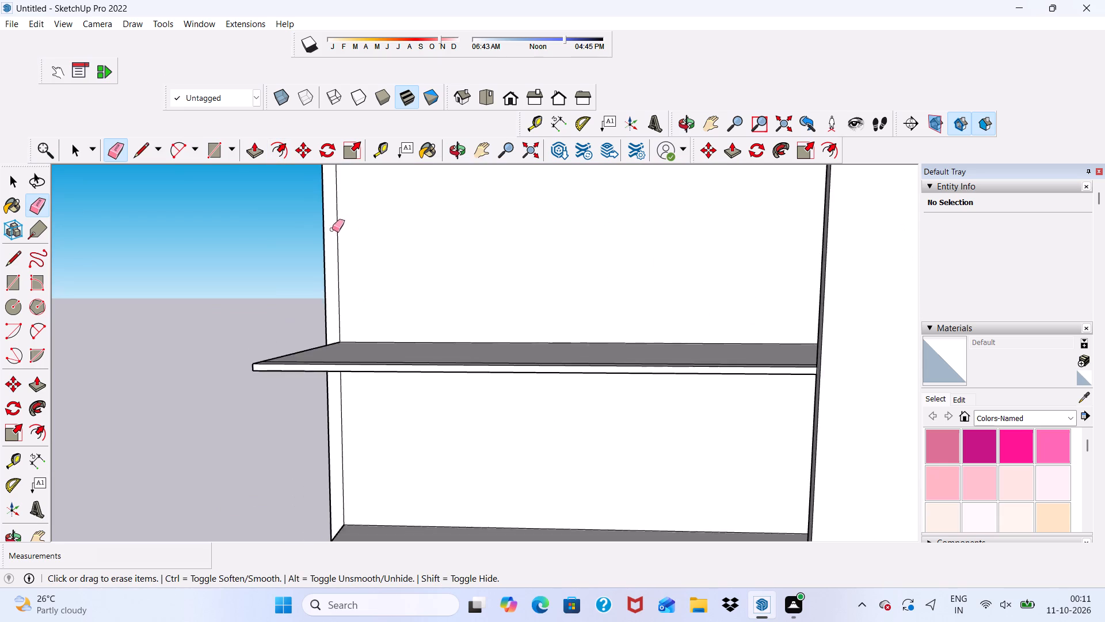
scroll(334, 229, down, 3)
scroll(390, 229, up, 2)
scroll(390, 222, down, 5)
middle_drag(470, 217, 470, 339)
scroll(444, 277, up, 4)
scroll(431, 267, down, 6)
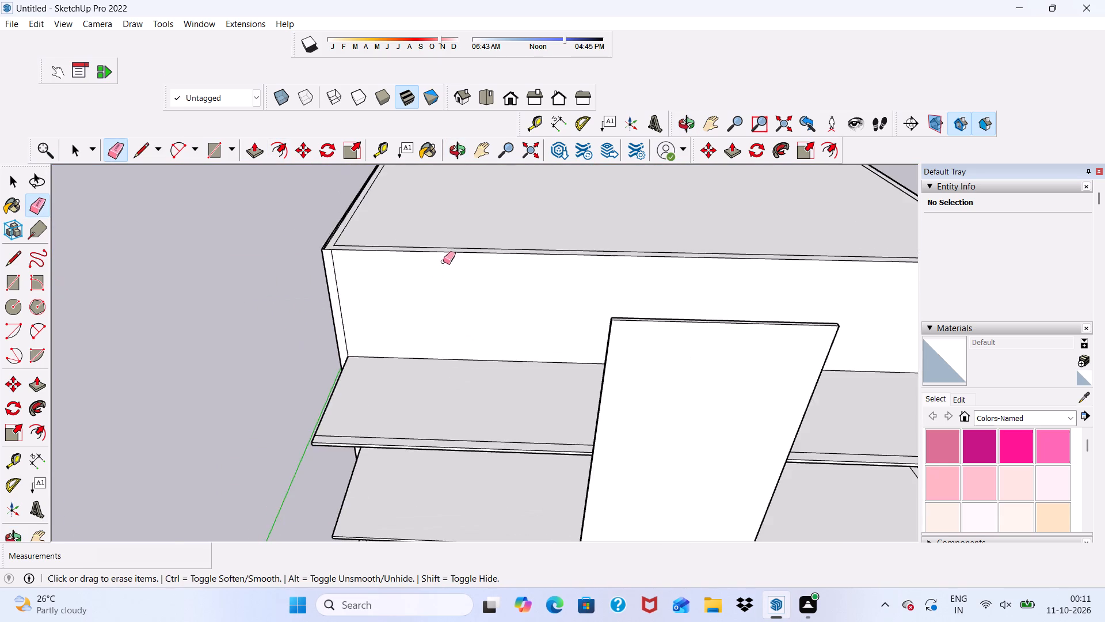
scroll(443, 261, down, 3)
middle_drag(482, 307, 493, 408)
scroll(367, 320, up, 9)
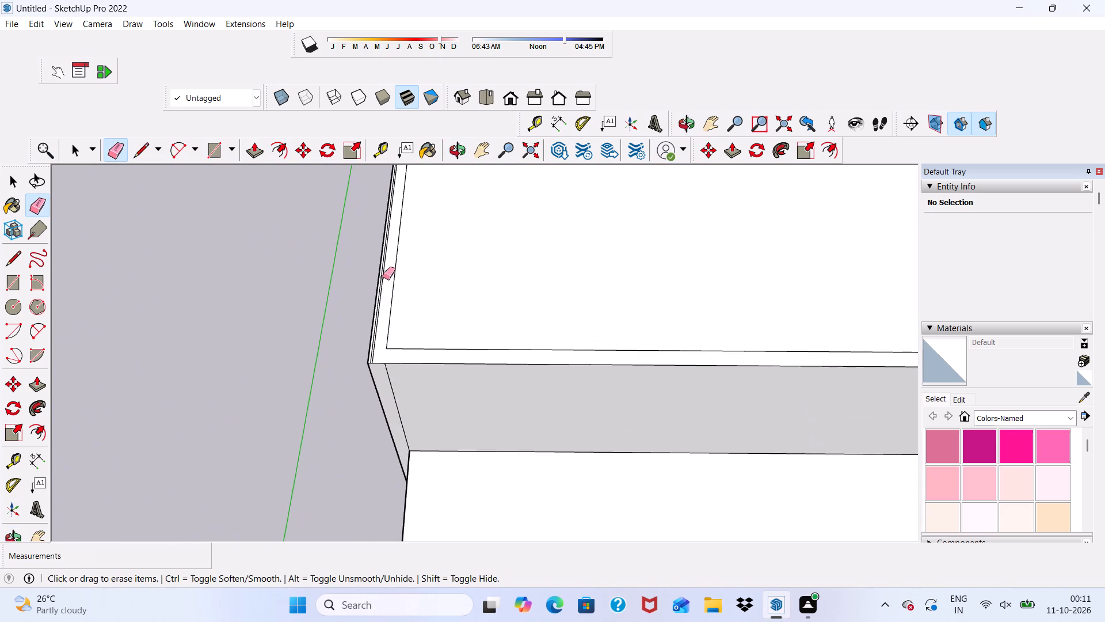
scroll(383, 277, up, 9)
click(379, 297)
click(380, 300)
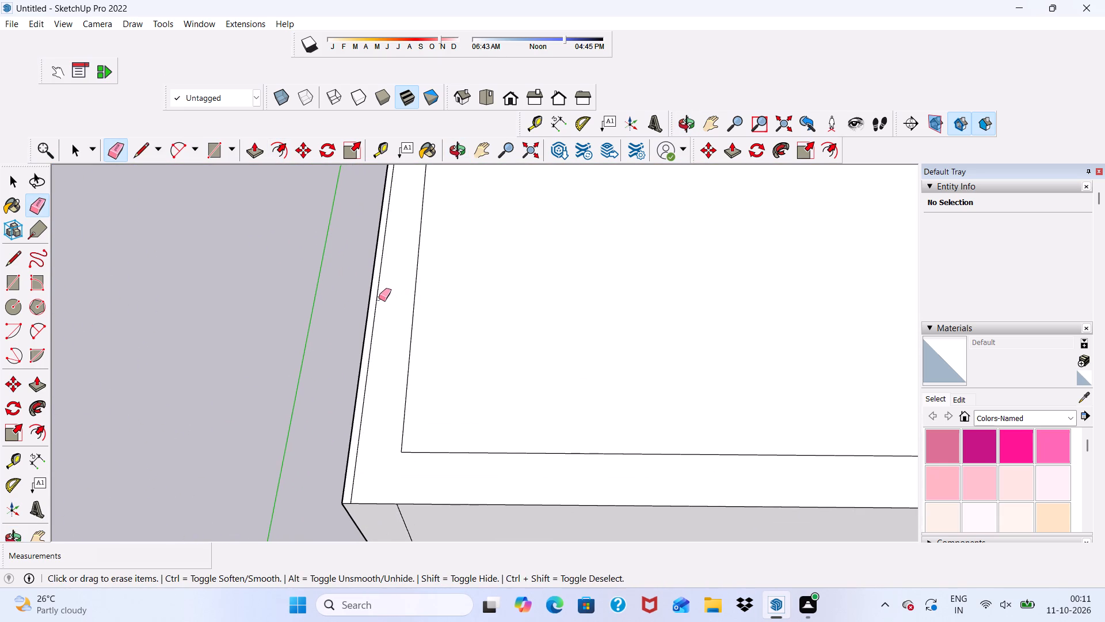
scroll(377, 296, up, 5)
click(377, 294)
scroll(365, 281, down, 4)
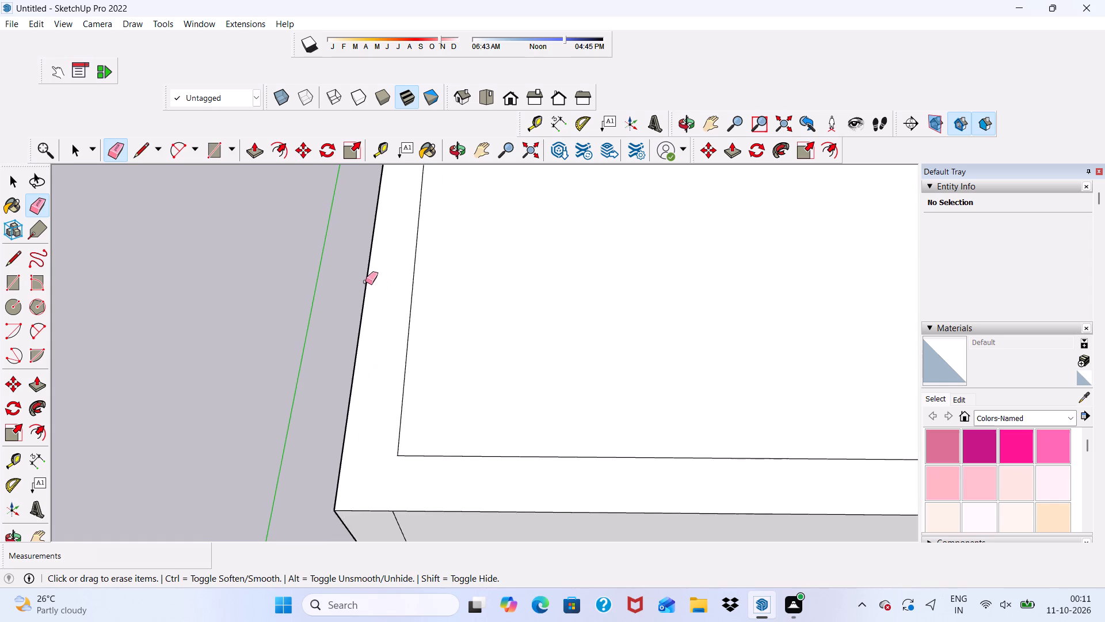
Erase the duplicate lines beside the inner line along the right side of the cabinet's top face.
scroll(365, 282, down, 14)
scroll(254, 274, down, 5)
scroll(562, 271, up, 9)
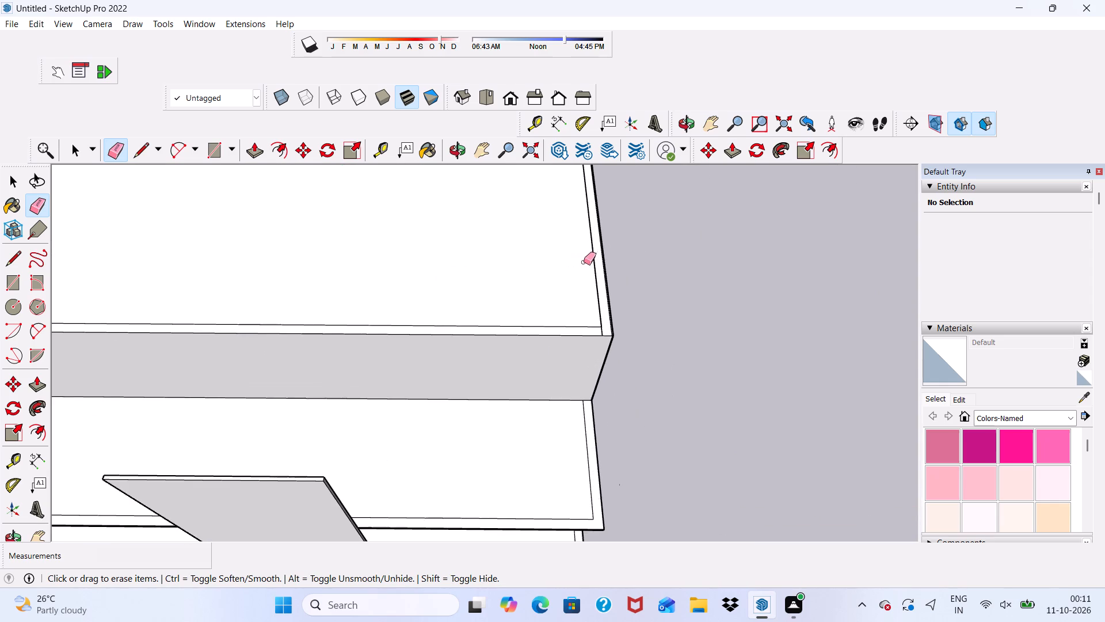
scroll(584, 262, up, 1)
scroll(606, 337, up, 5)
drag(606, 337, 596, 340)
click(596, 340)
scroll(601, 307, up, 2)
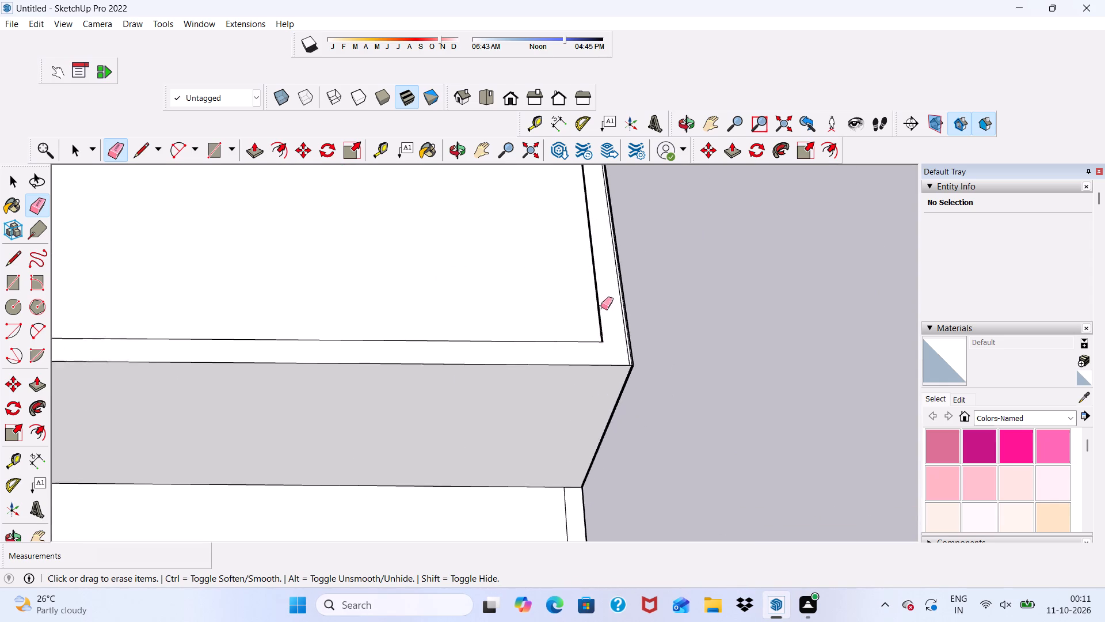
scroll(601, 307, up, 19)
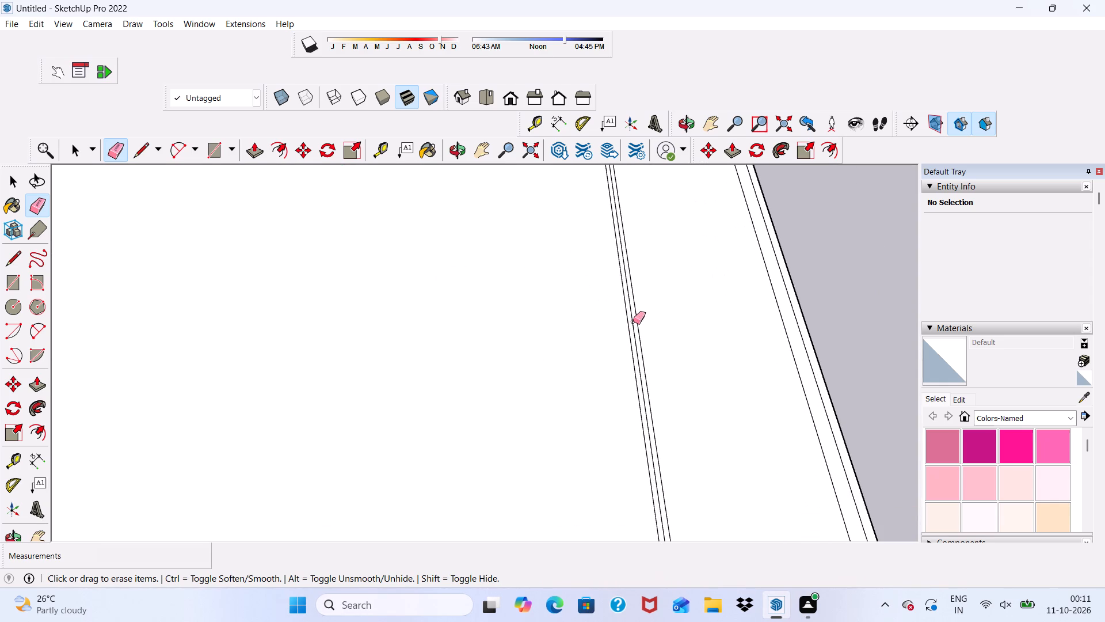
click(633, 321)
click(629, 325)
scroll(626, 314, down, 3)
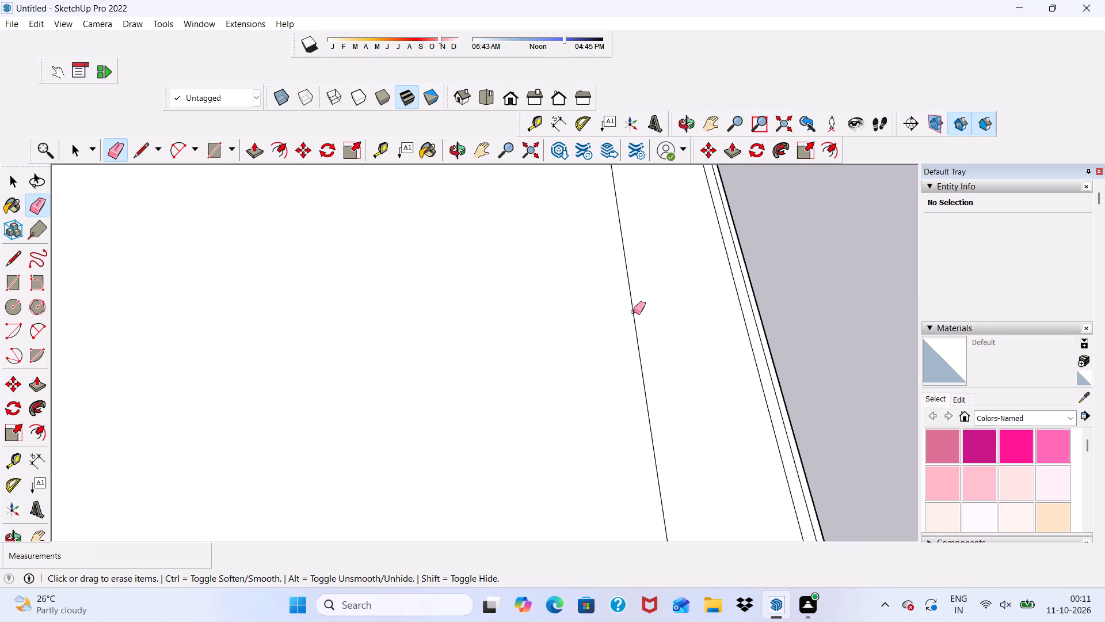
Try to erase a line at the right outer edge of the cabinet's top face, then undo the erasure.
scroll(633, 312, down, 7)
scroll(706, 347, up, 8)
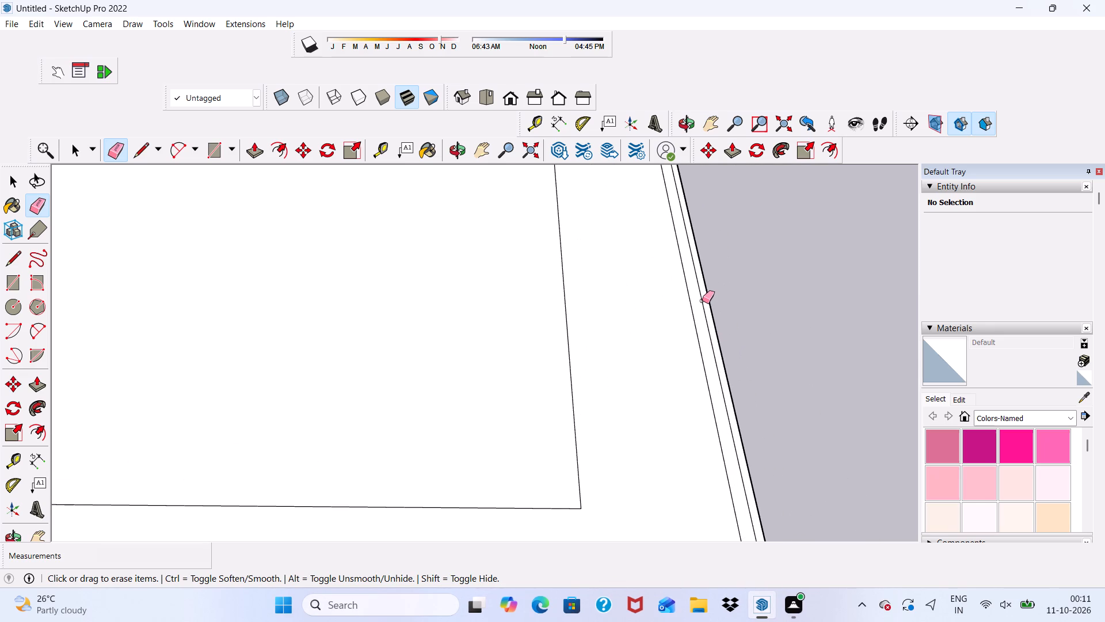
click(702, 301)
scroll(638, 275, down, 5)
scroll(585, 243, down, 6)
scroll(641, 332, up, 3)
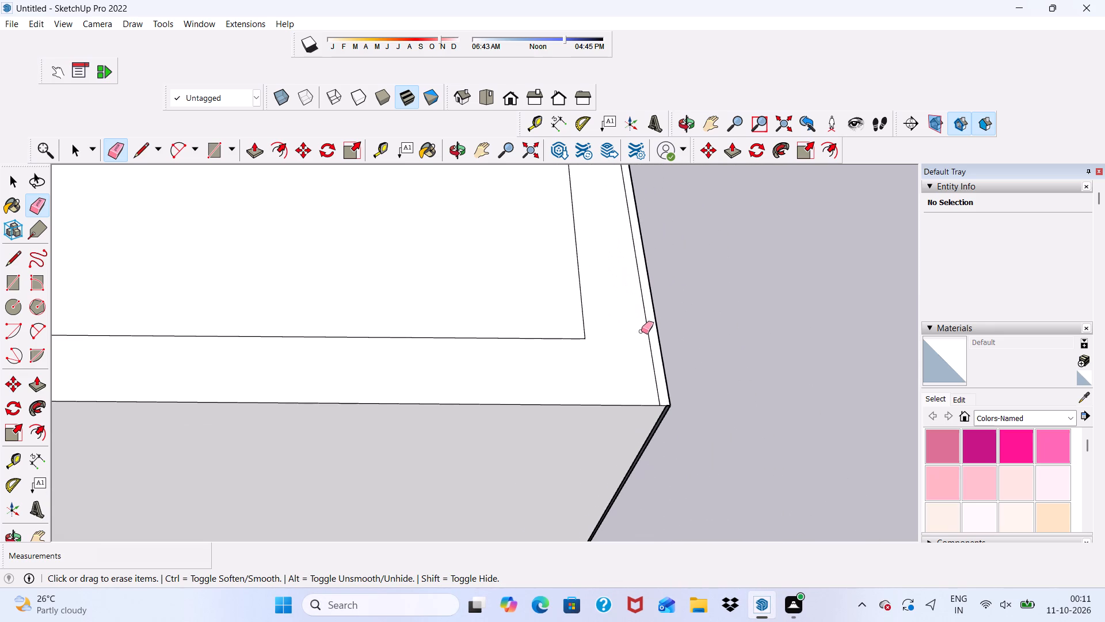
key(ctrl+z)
Erase the extra lines just inside the right outer edge of the cabinet's top face.
scroll(654, 343, up, 3)
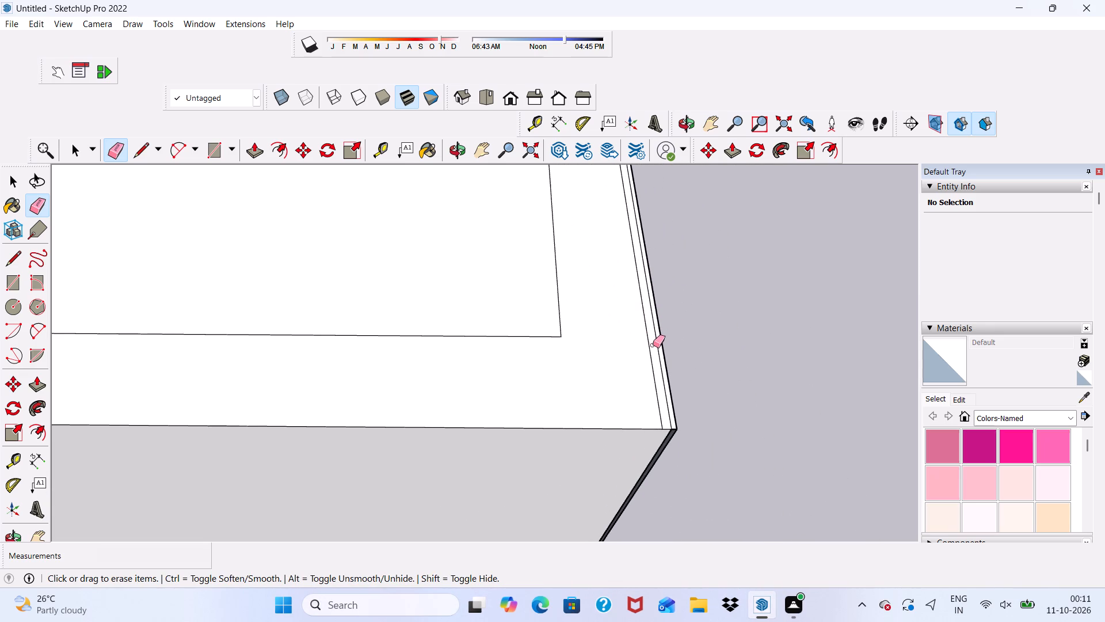
drag(648, 351, 650, 358)
scroll(646, 359, down, 5)
Erase the duplicate vertical edge at the cabinet's right front corner, between the top and the top shelf.
scroll(683, 462, up, 5)
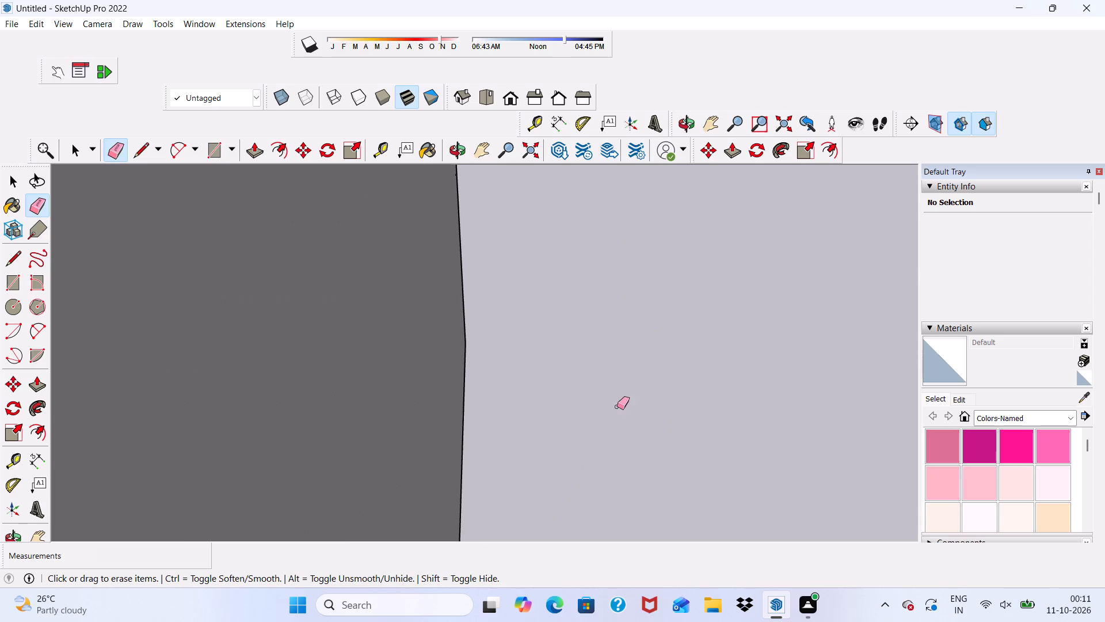
scroll(536, 381, down, 6)
scroll(559, 361, up, 4)
scroll(421, 339, down, 4)
middle_drag(426, 362, 522, 309)
scroll(411, 308, up, 10)
scroll(339, 250, down, 5)
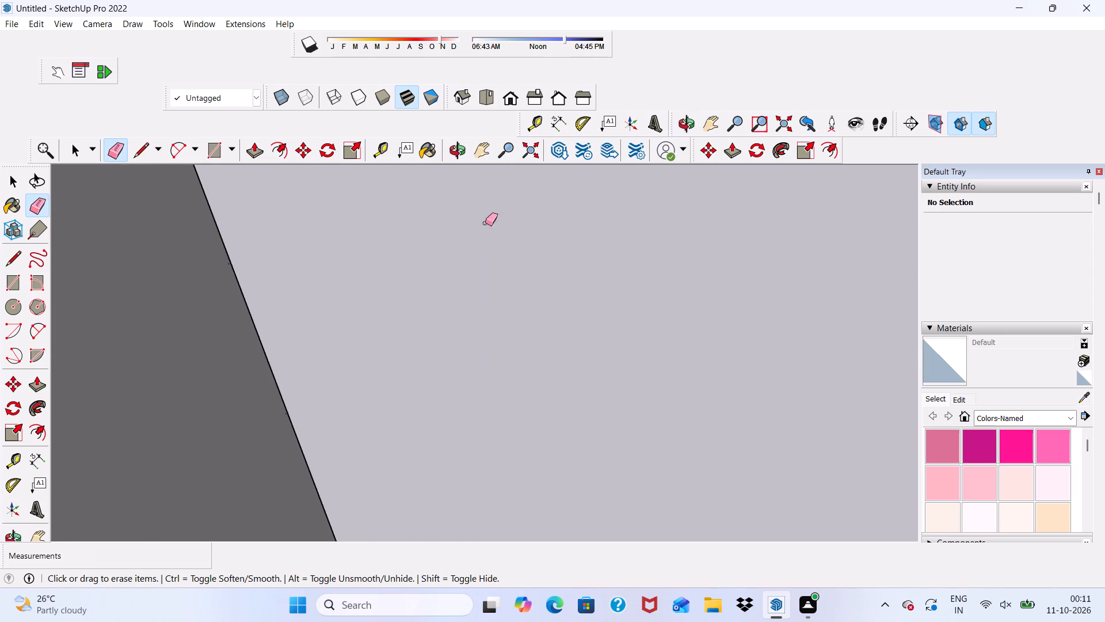
scroll(485, 223, down, 8)
scroll(477, 317, up, 20)
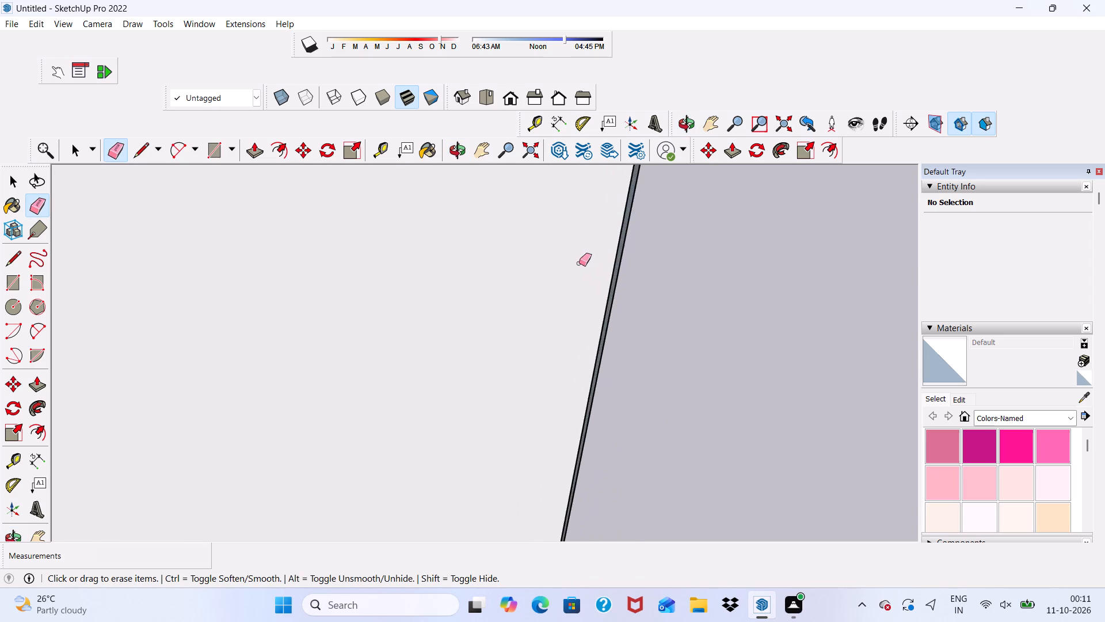
scroll(579, 263, up, 7)
scroll(540, 274, down, 5)
scroll(360, 329, down, 4)
scroll(310, 293, up, 5)
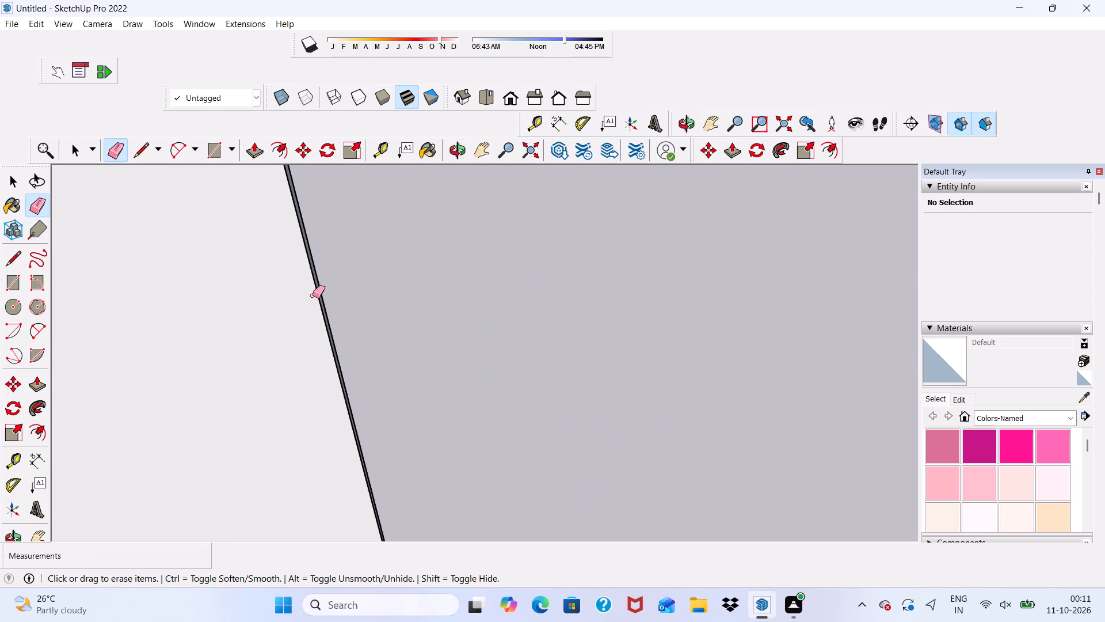
scroll(313, 295, up, 10)
click(325, 292)
scroll(325, 293, down, 6)
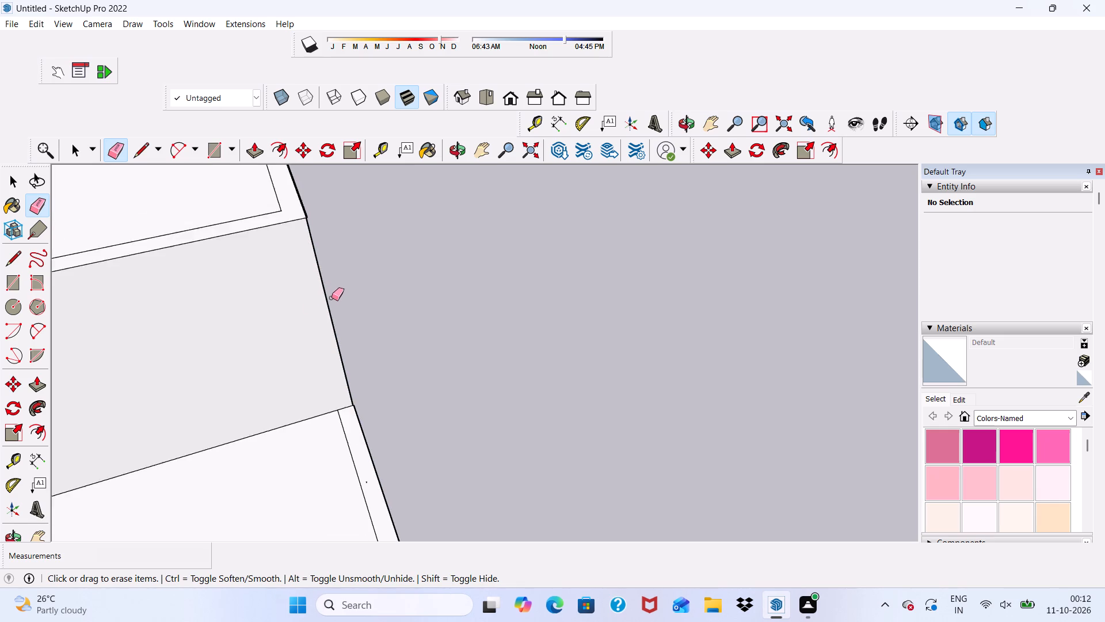
Erase the duplicate vertical edge at the cabinet's right front corner, between the upper shelves.
middle_drag(331, 298, 233, 310)
scroll(234, 308, up, 1)
scroll(234, 308, down, 8)
middle_drag(317, 344, 170, 163)
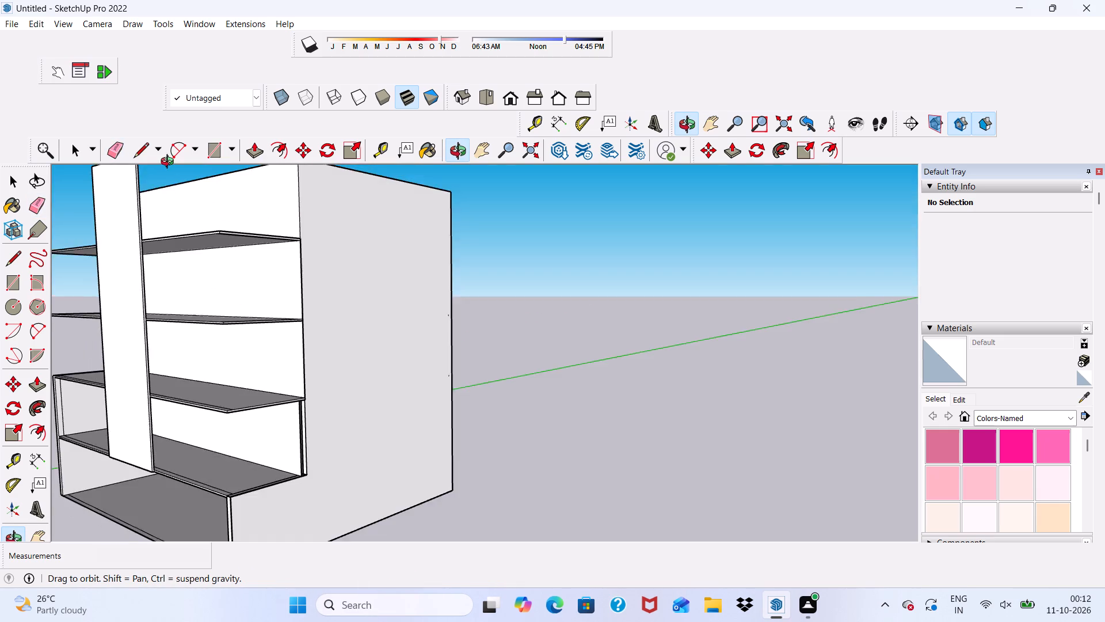
middle_drag(170, 163, 318, 252)
scroll(319, 370, up, 11)
middle_drag(244, 310, 244, 275)
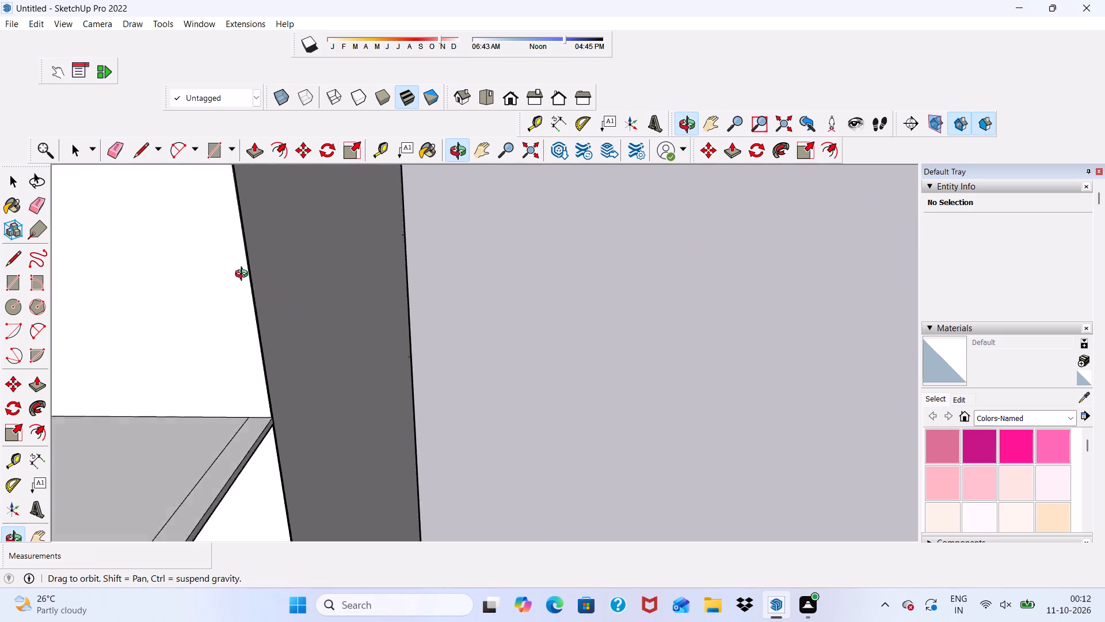
middle_drag(244, 275, 313, 249)
scroll(310, 244, up, 10)
scroll(106, 342, down, 11)
scroll(232, 335, up, 3)
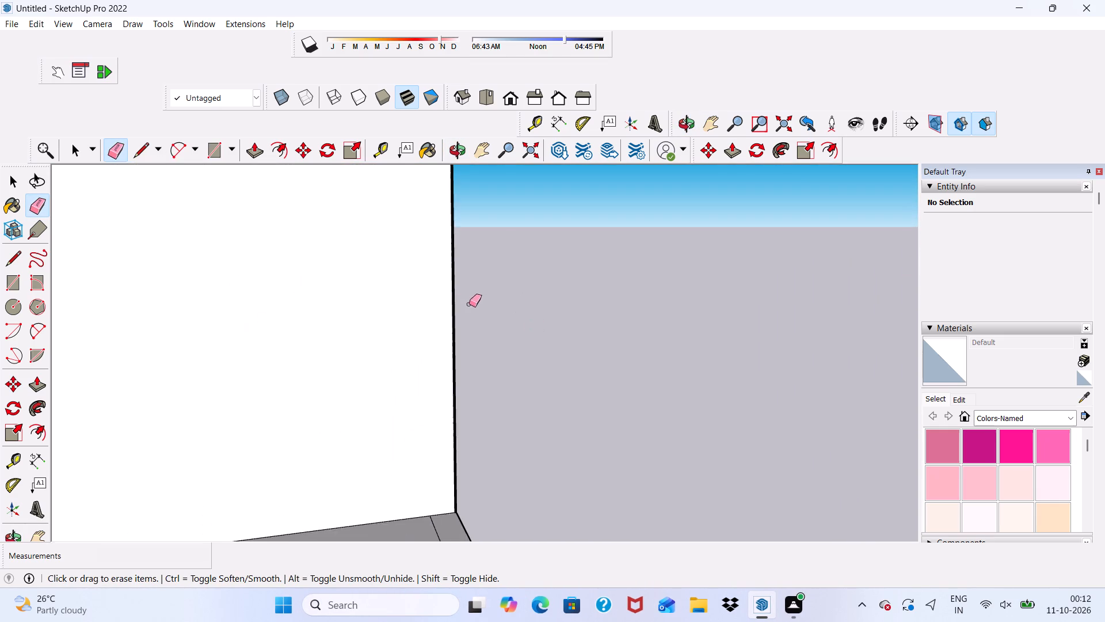
scroll(470, 305, up, 7)
scroll(402, 308, down, 8)
scroll(423, 320, up, 19)
scroll(490, 263, up, 1)
double_click(496, 261)
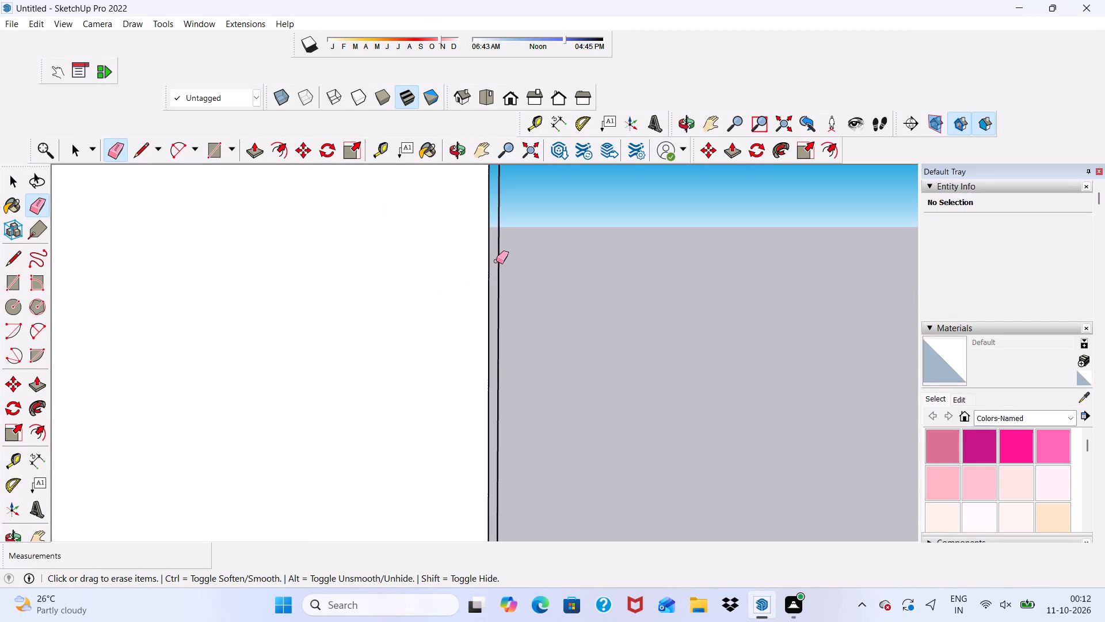
click(498, 260)
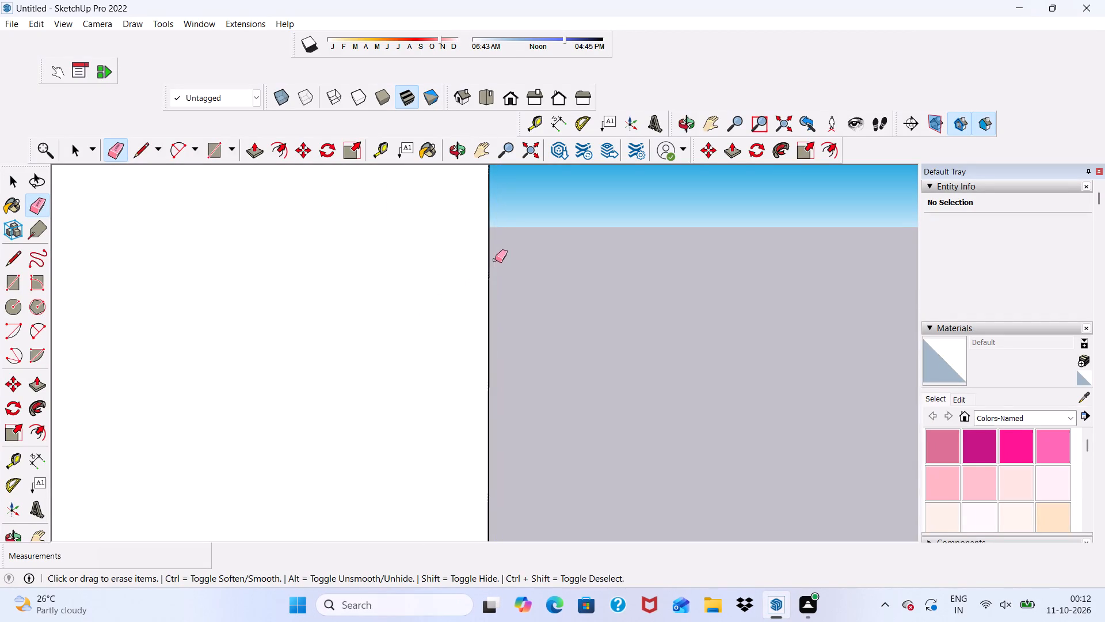
Push/pull the exposed blue-grey face in the gap at the right side panel's front, just above the base section, by 11 1/16".
scroll(495, 260, down, 15)
scroll(500, 250, down, 10)
middle_drag(532, 280, 521, 279)
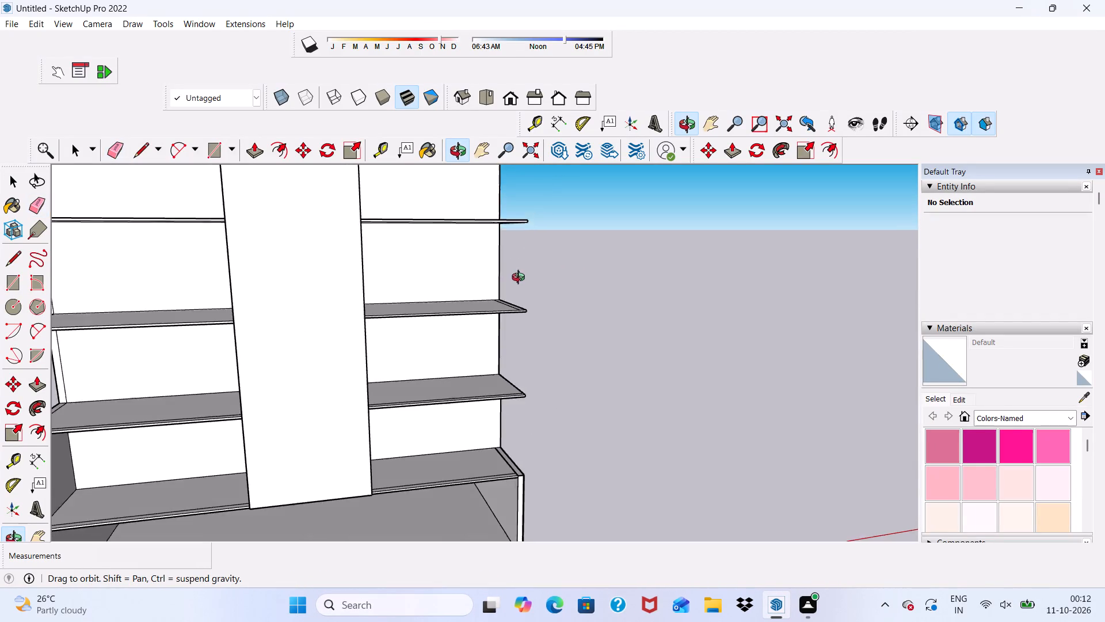
middle_drag(521, 279, 222, 286)
scroll(544, 459, up, 10)
middle_click(402, 373)
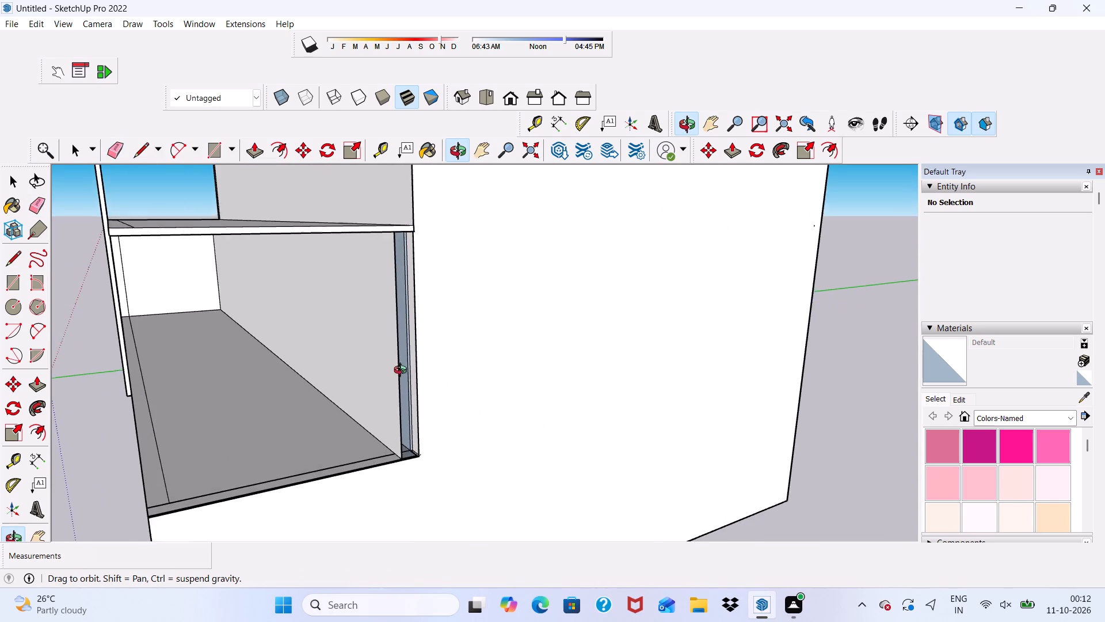
scroll(403, 386, down, 13)
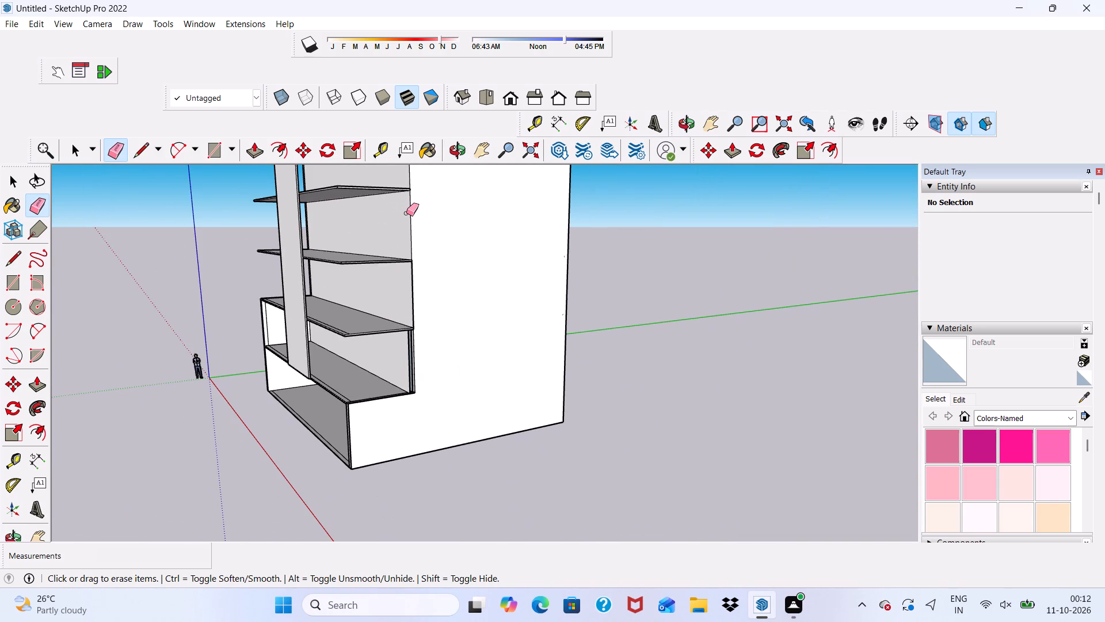
key(space)
scroll(435, 268, up, 5)
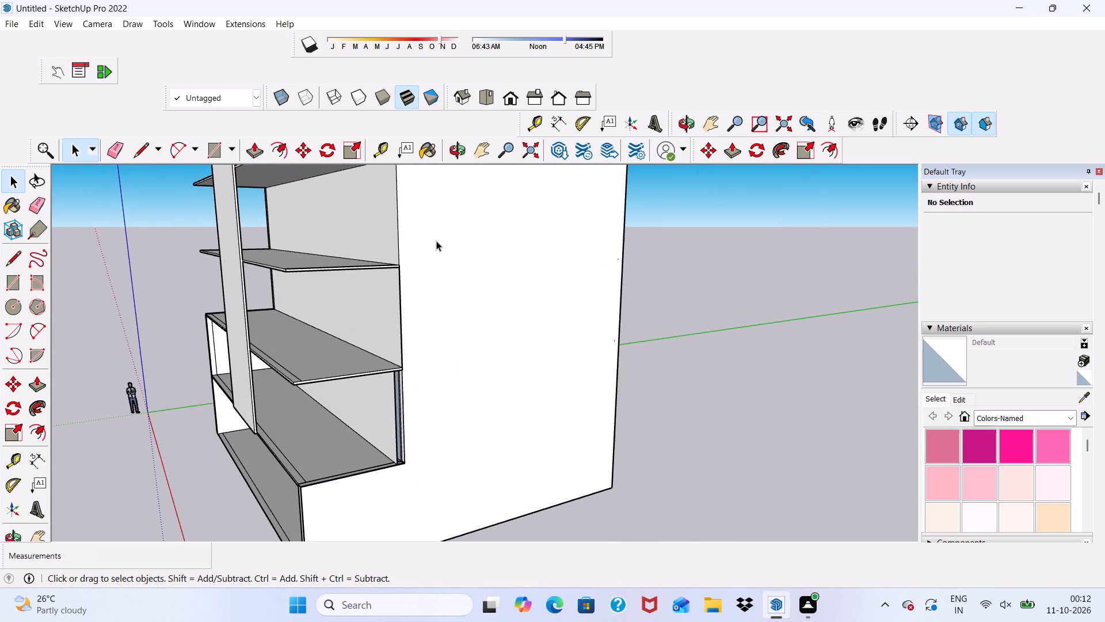
scroll(466, 462, up, 4)
scroll(326, 413, up, 10)
click(391, 333)
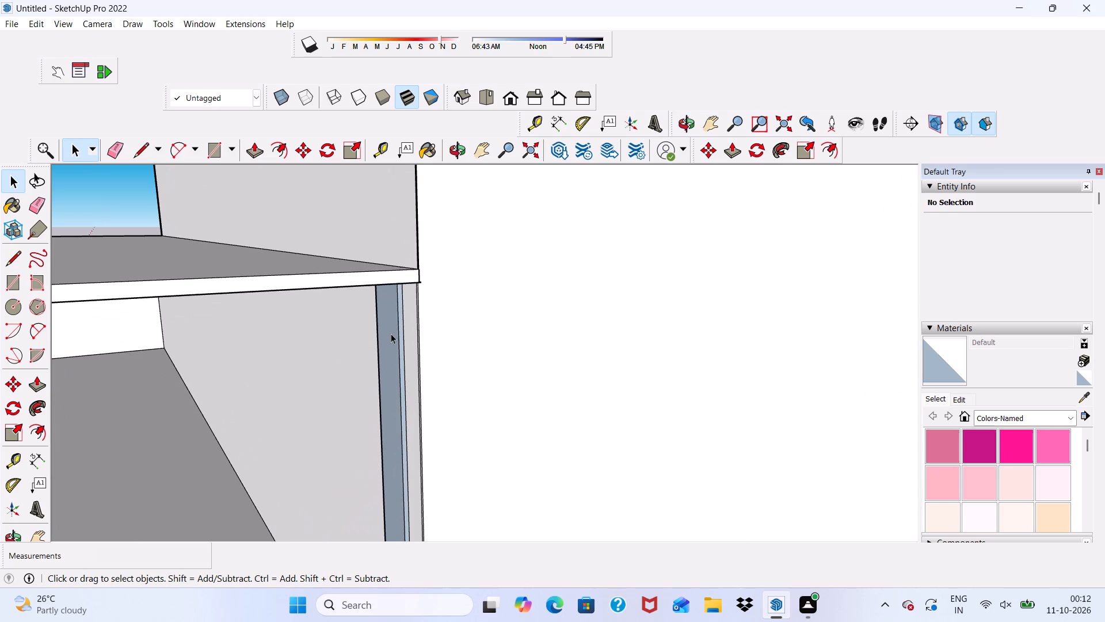
click(252, 144)
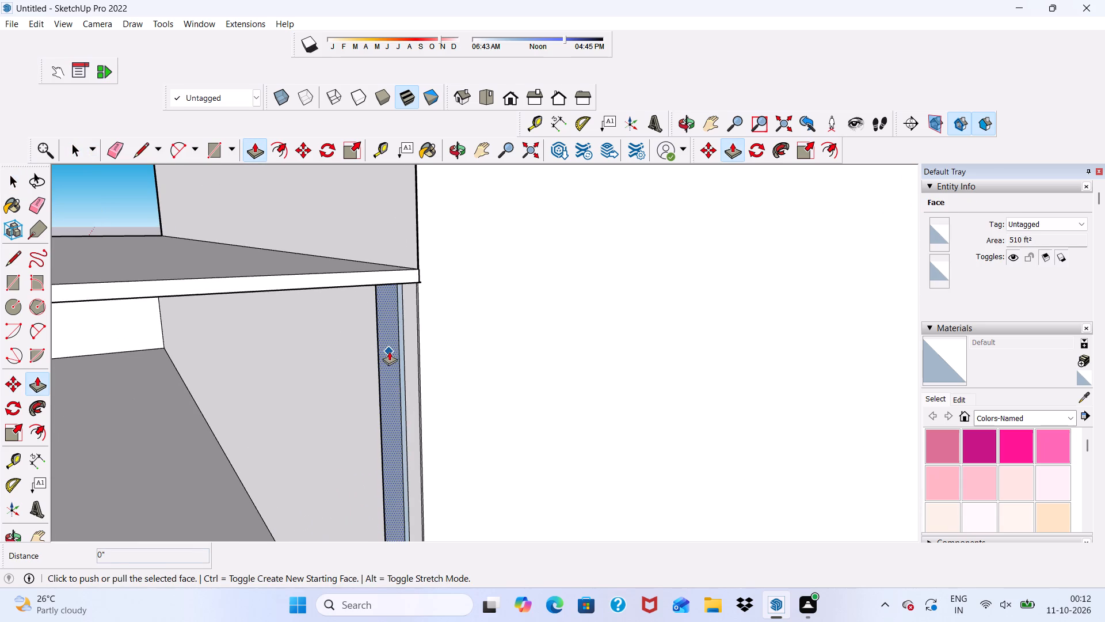
click(389, 351)
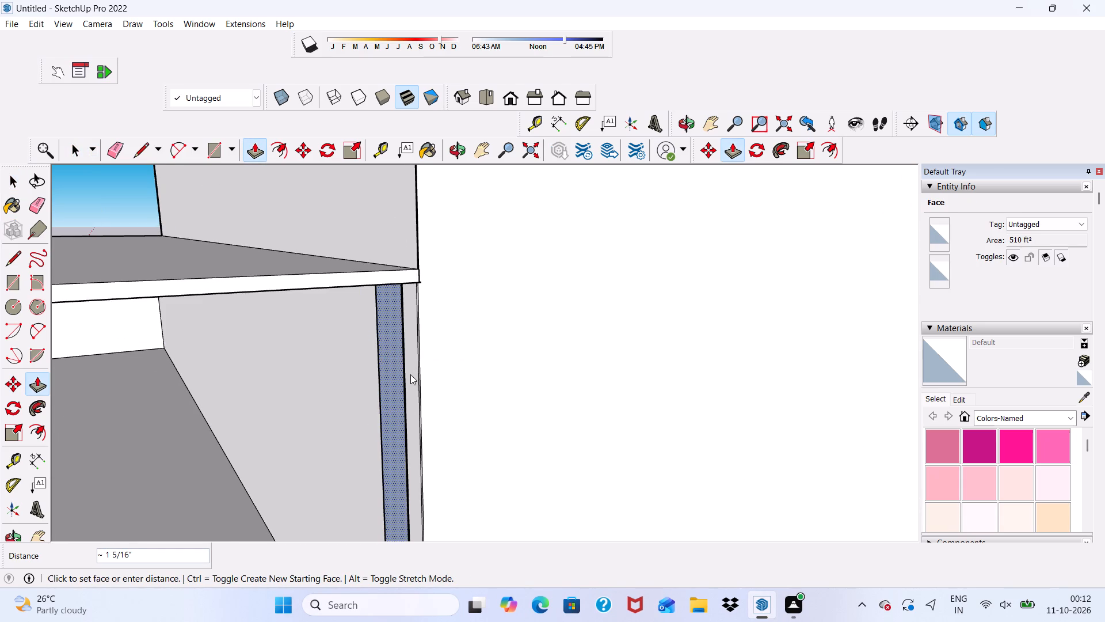
click(426, 328)
Push/pull the narrow vertical strip in the right side panel's front gap by 4 3/16".
scroll(401, 334, up, 5)
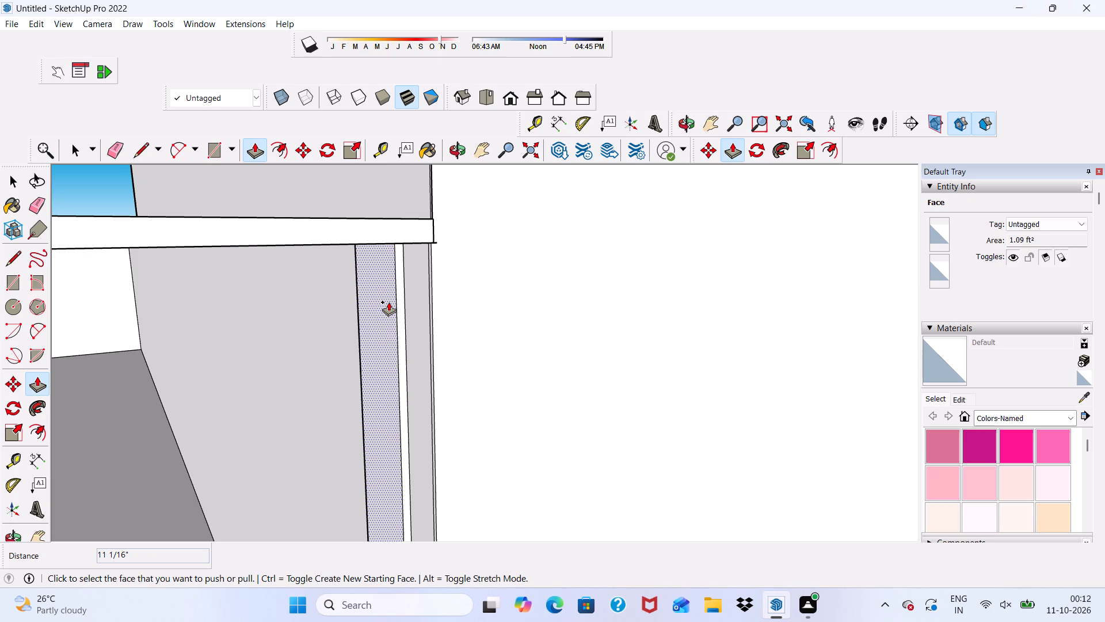
click(388, 302)
scroll(375, 279, down, 3)
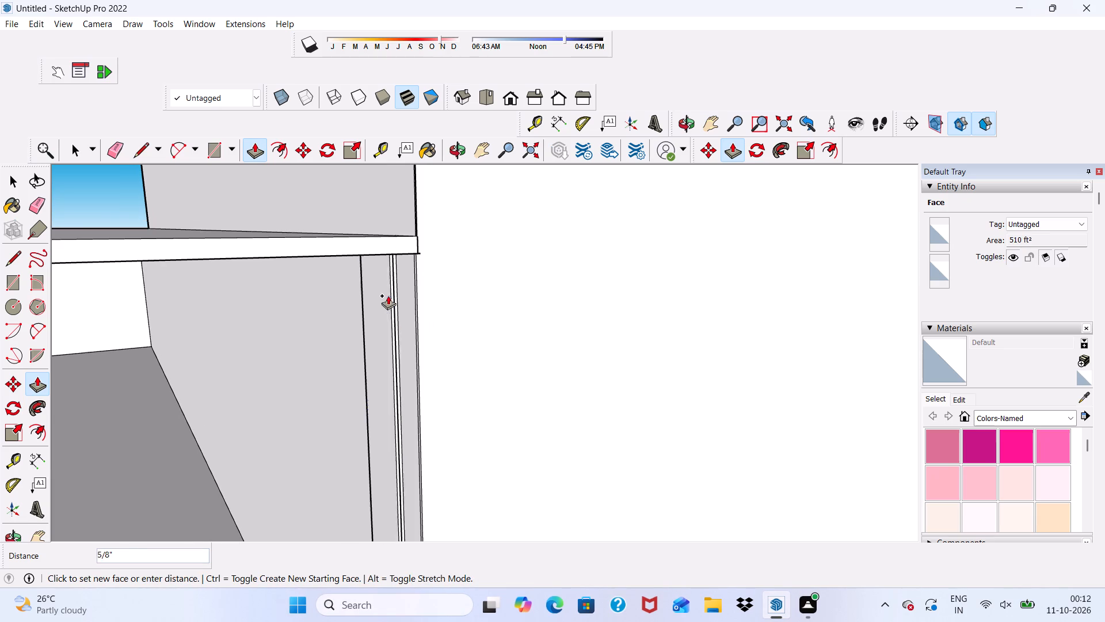
click(405, 294)
Push/pull the small floor face at the bottom of the right panel's gap up 10' 3" to the shelf above.
scroll(406, 291, down, 9)
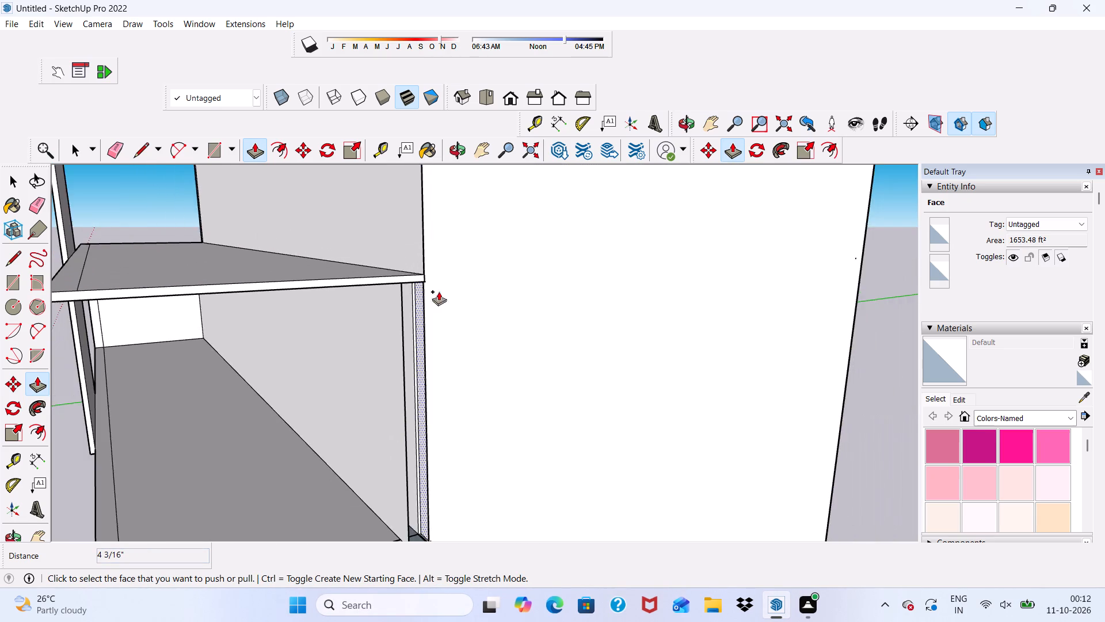
scroll(439, 291, down, 4)
scroll(460, 443, up, 3)
scroll(415, 494, up, 11)
click(421, 481)
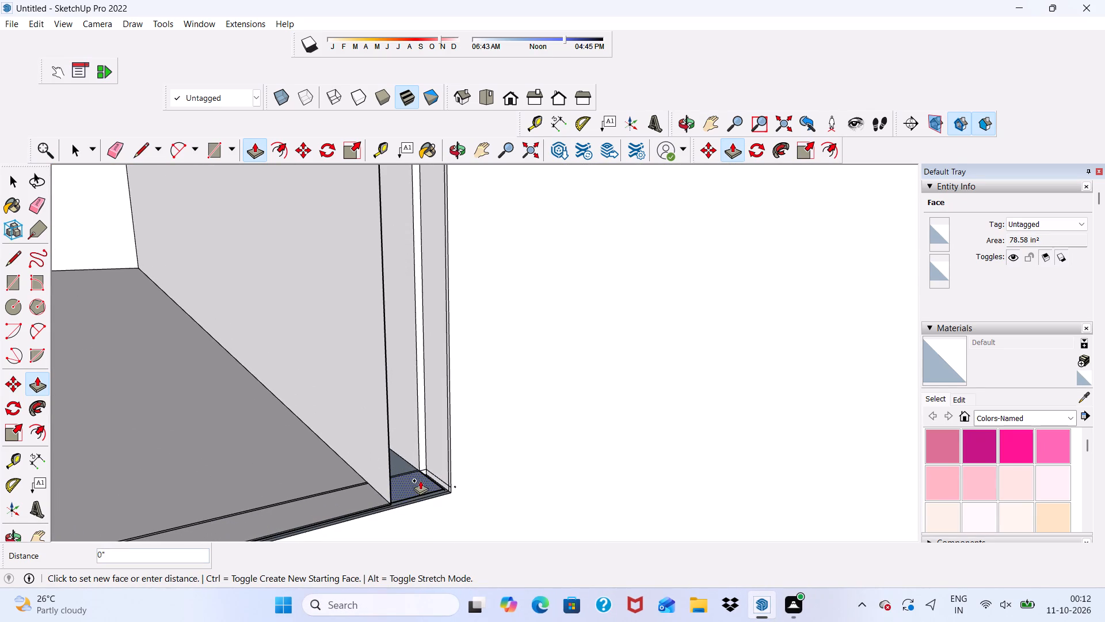
scroll(406, 388, down, 20)
scroll(406, 388, down, 1)
scroll(412, 246, up, 2)
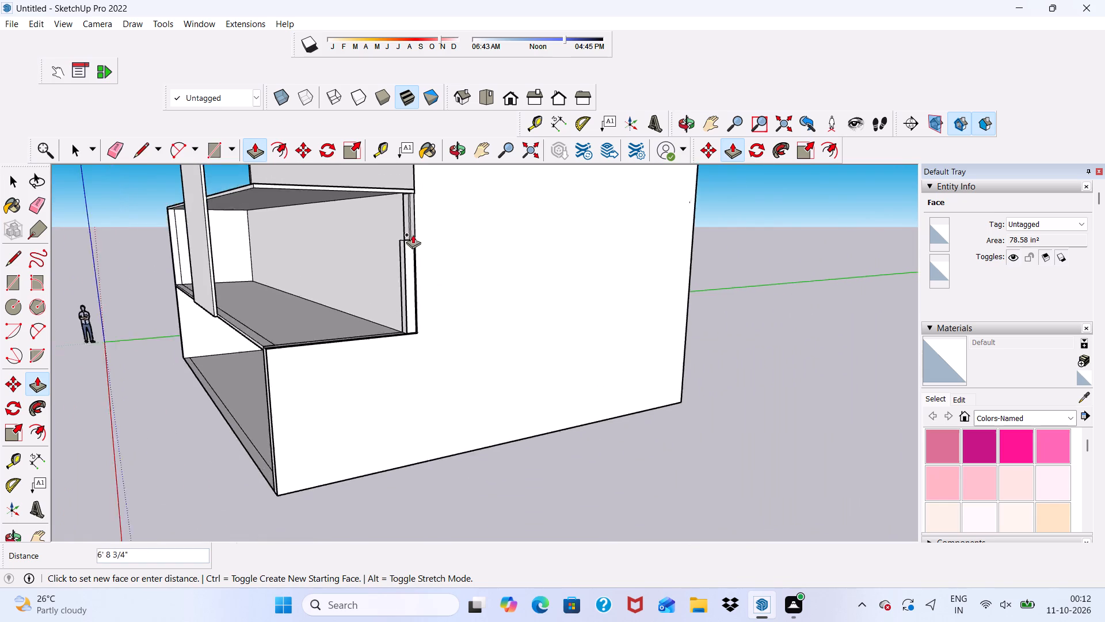
scroll(413, 234, up, 3)
scroll(408, 181, up, 12)
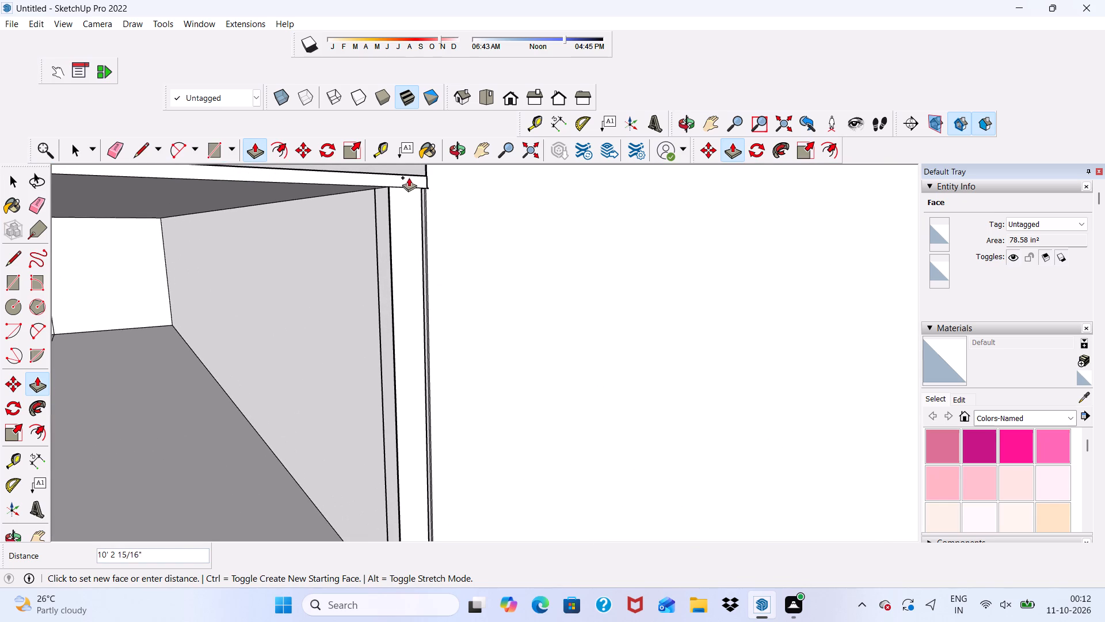
click(420, 177)
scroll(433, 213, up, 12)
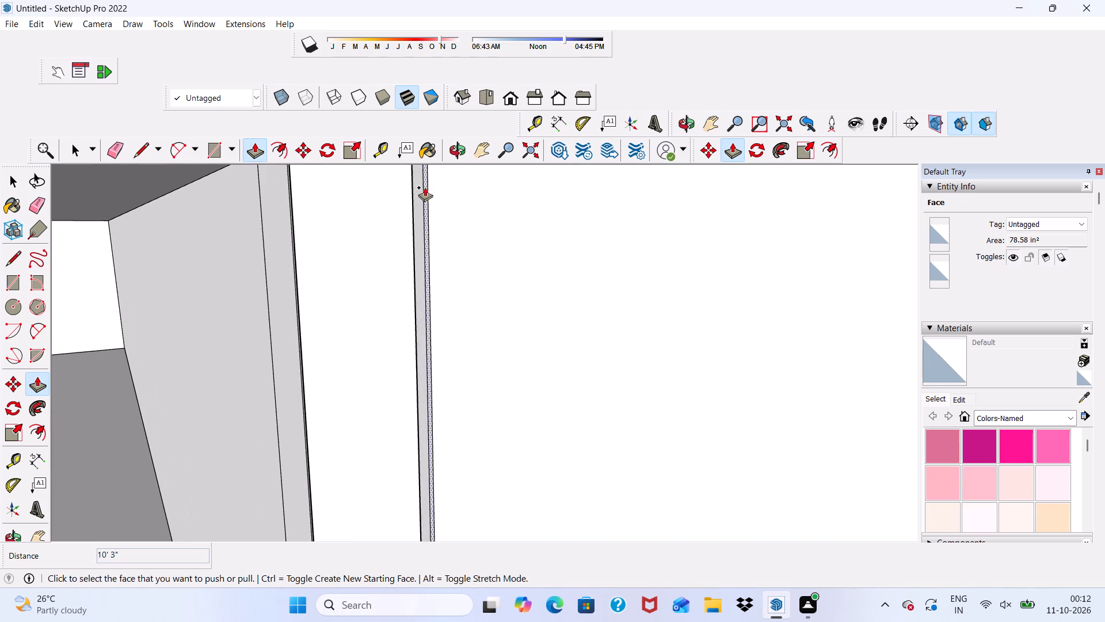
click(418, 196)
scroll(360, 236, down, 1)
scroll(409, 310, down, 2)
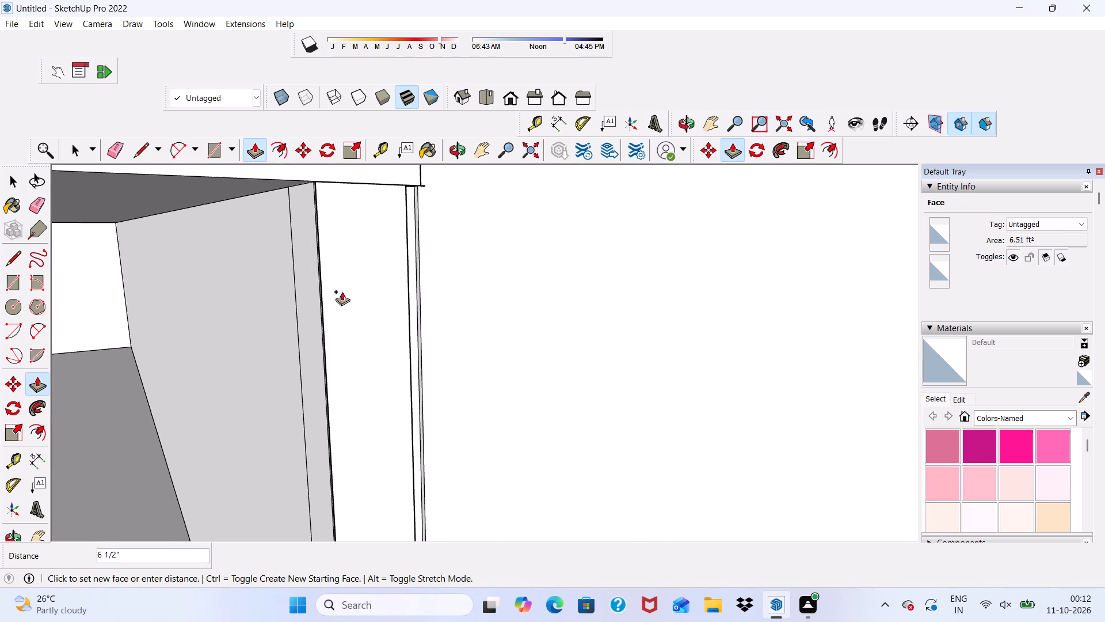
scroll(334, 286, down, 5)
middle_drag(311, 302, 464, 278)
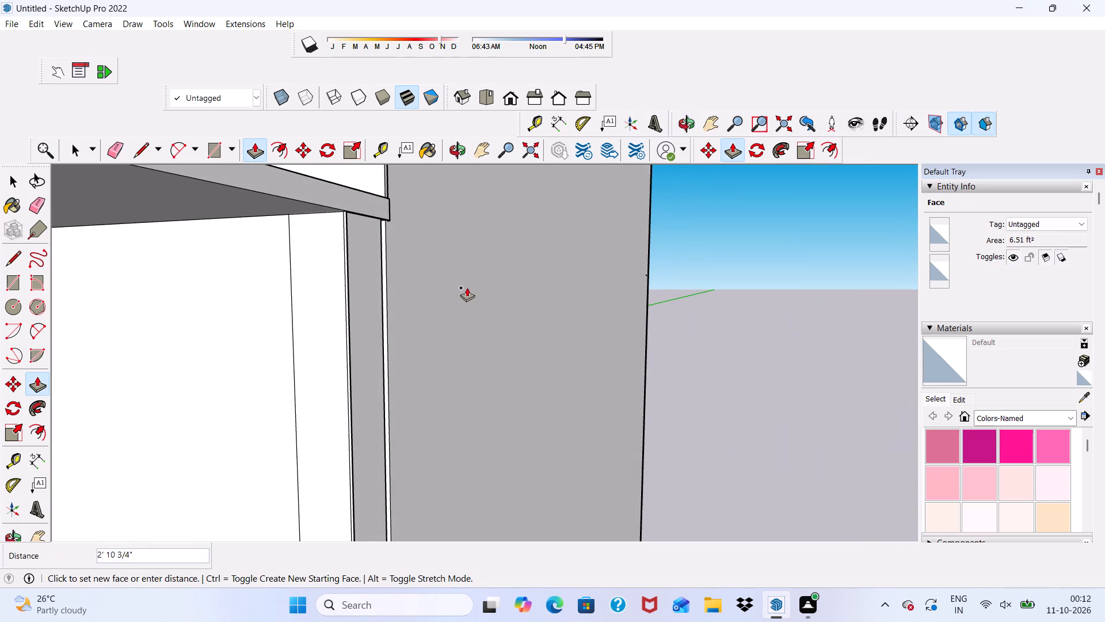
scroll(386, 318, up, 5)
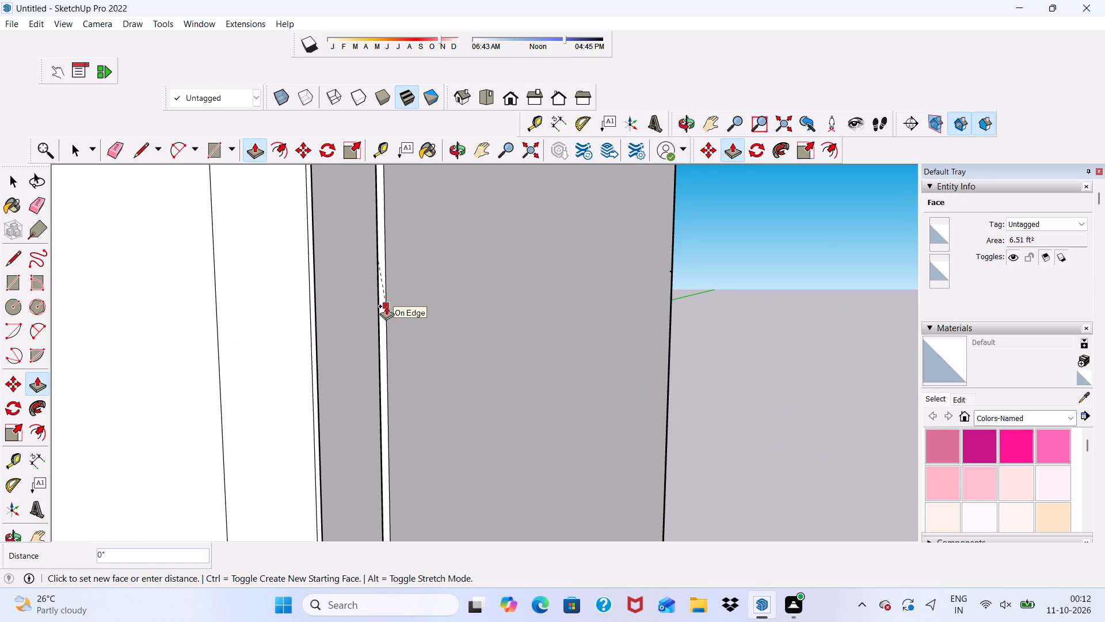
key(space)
Push/pull the thin vertical white strip between the filled gap and the right outer panel by about 10 1/2".
scroll(383, 301, up, 4)
click(379, 287)
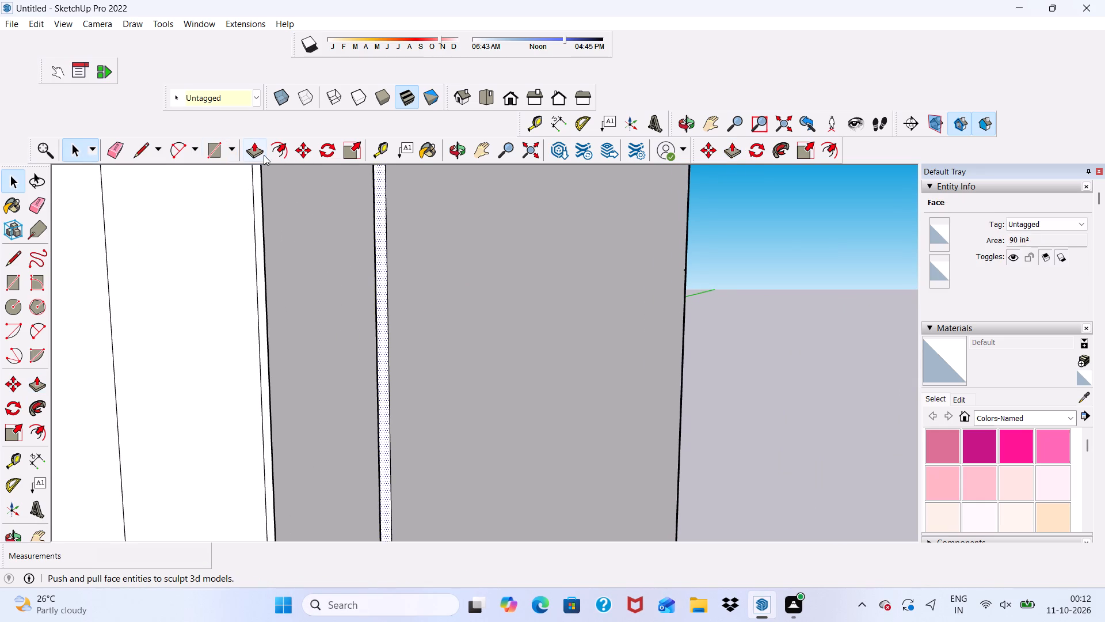
click(260, 153)
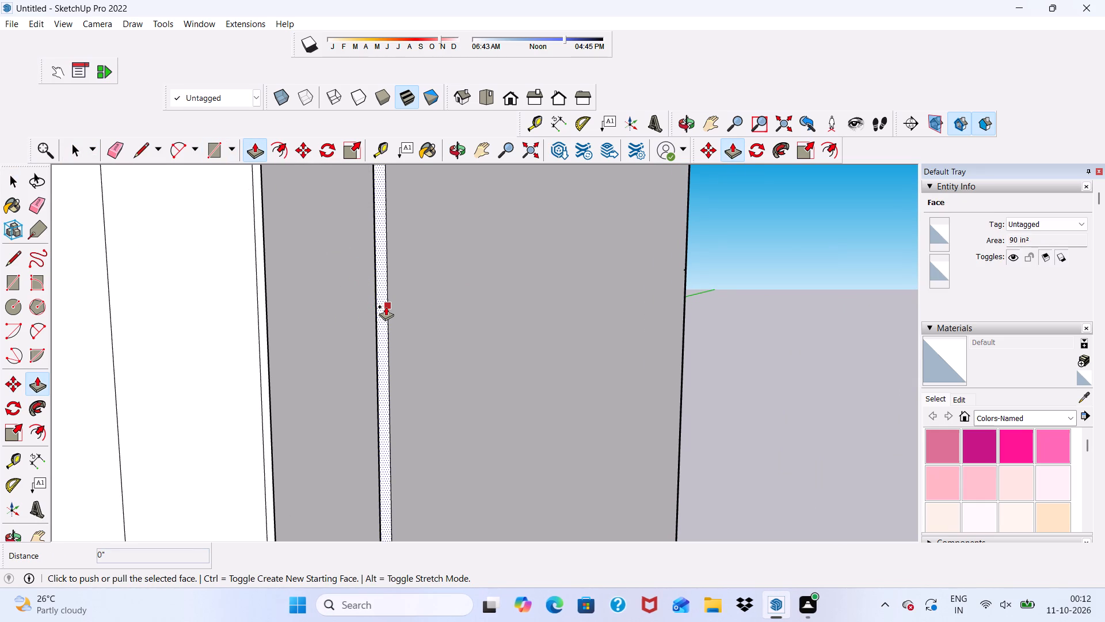
click(386, 306)
scroll(269, 309, down, 1)
click(269, 309)
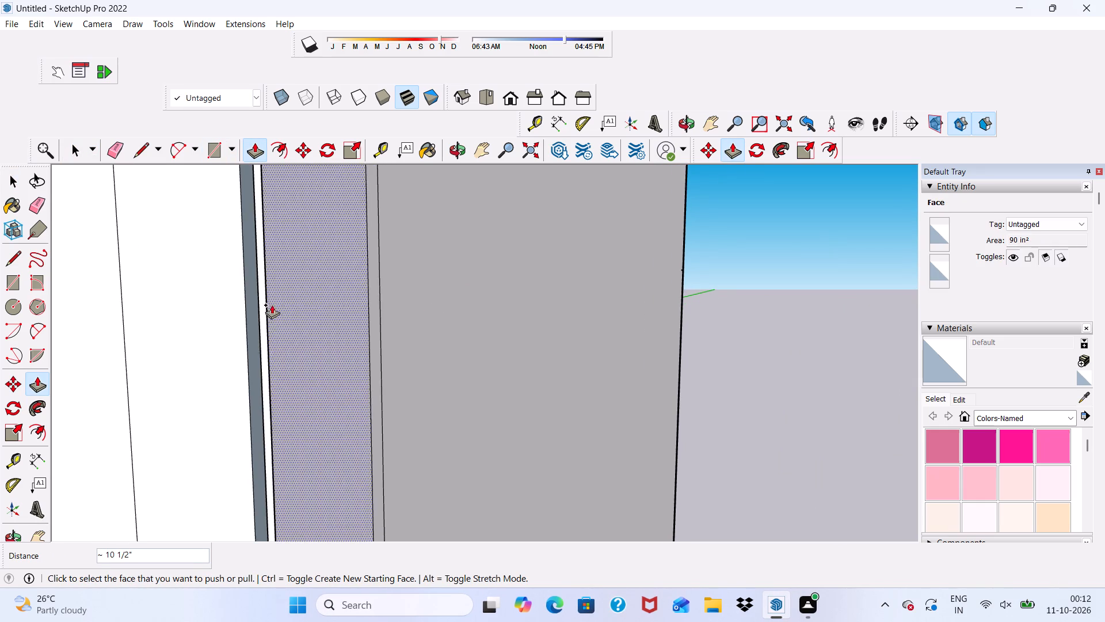
Push/pull the narrow recessed vertical face beside the right panel's front strip by 1 3/16".
scroll(272, 304, down, 9)
scroll(315, 309, up, 10)
click(268, 285)
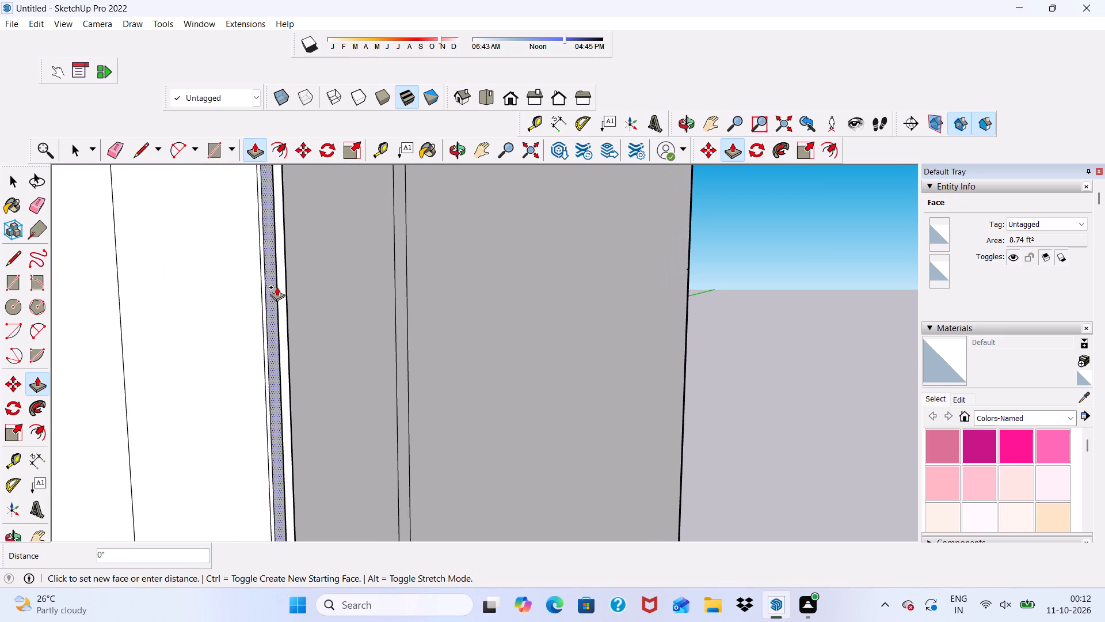
click(293, 294)
scroll(314, 288, down, 6)
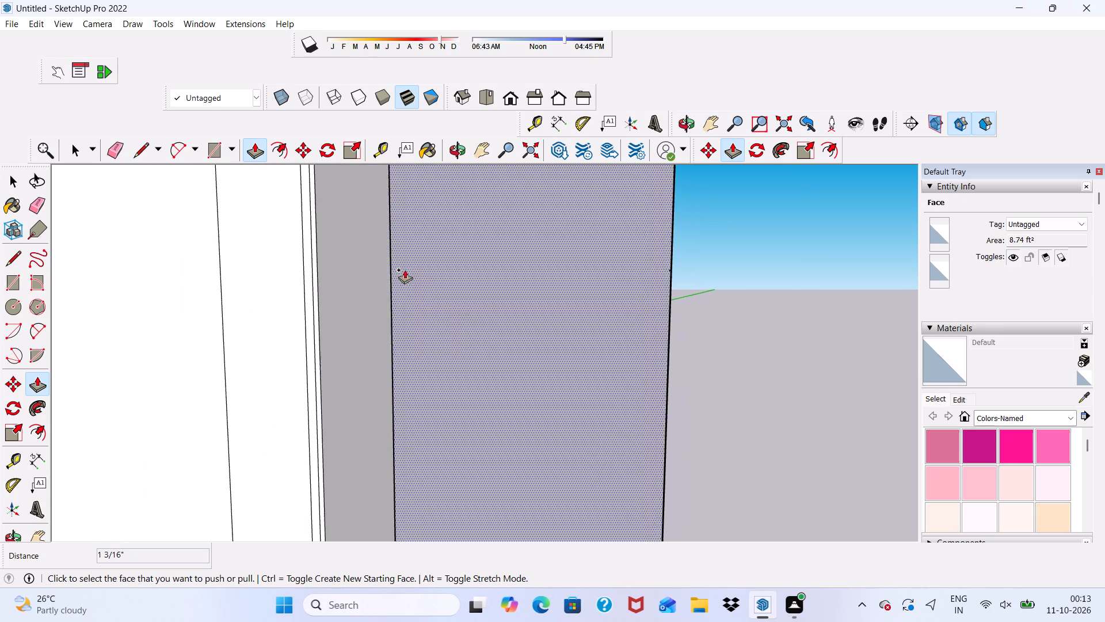
Push/pull the right side panel's inner wall face toward the panel's front strip in the bay above the base section.
scroll(405, 270, down, 19)
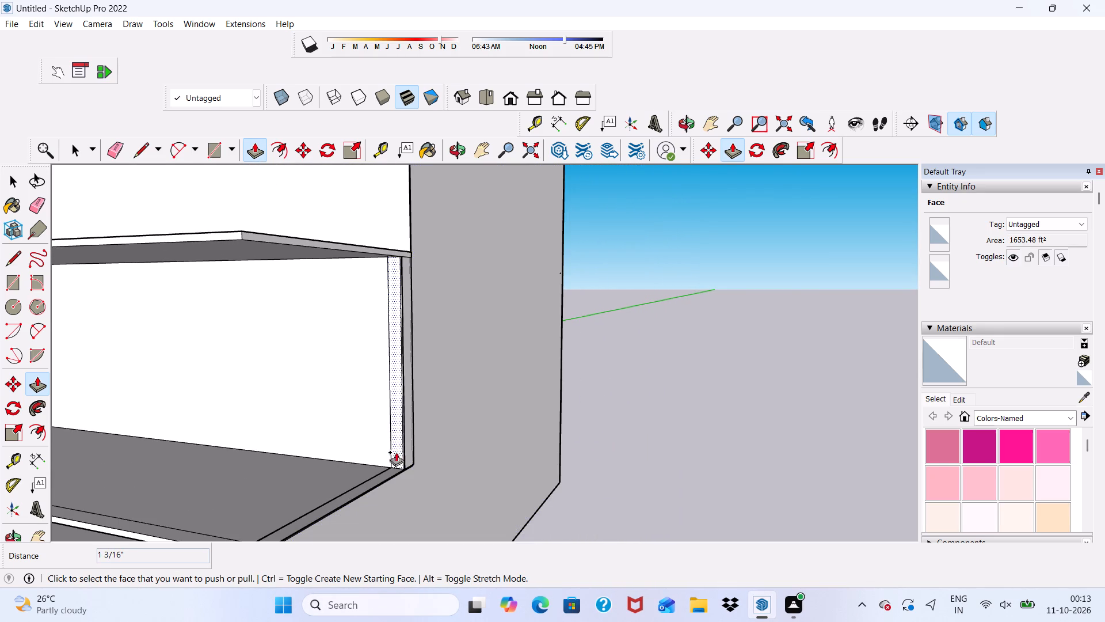
drag(383, 435, 405, 431)
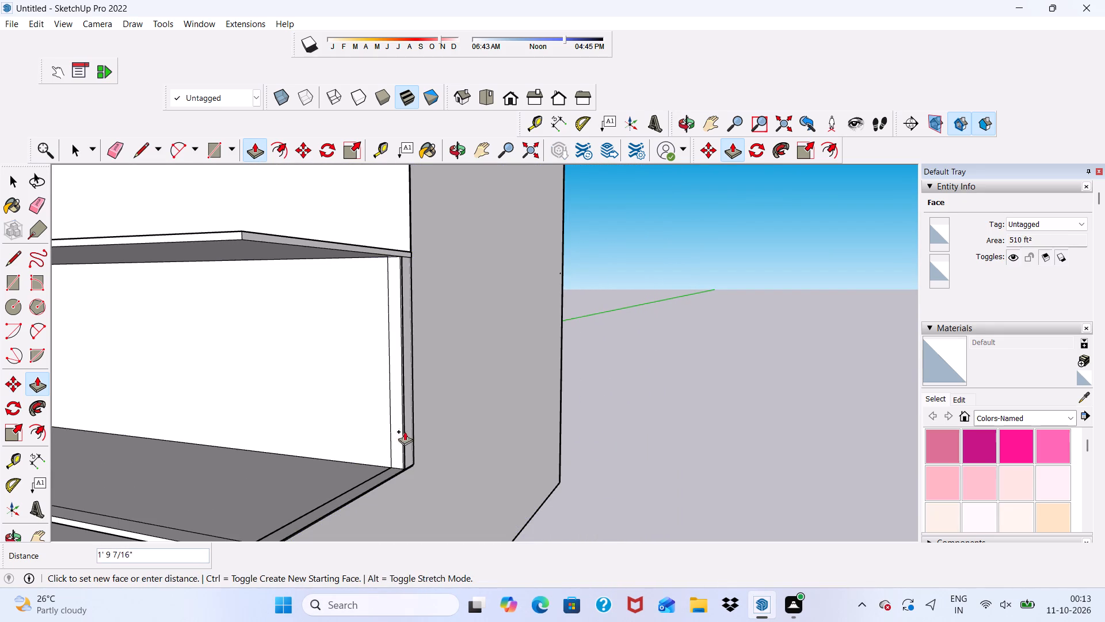
drag(405, 431, 409, 430)
key(space)
Erase the leftover vertical seam lines near the front edge of the right inner wall, in the bay above the base section.
scroll(390, 366, up, 4)
key(space)
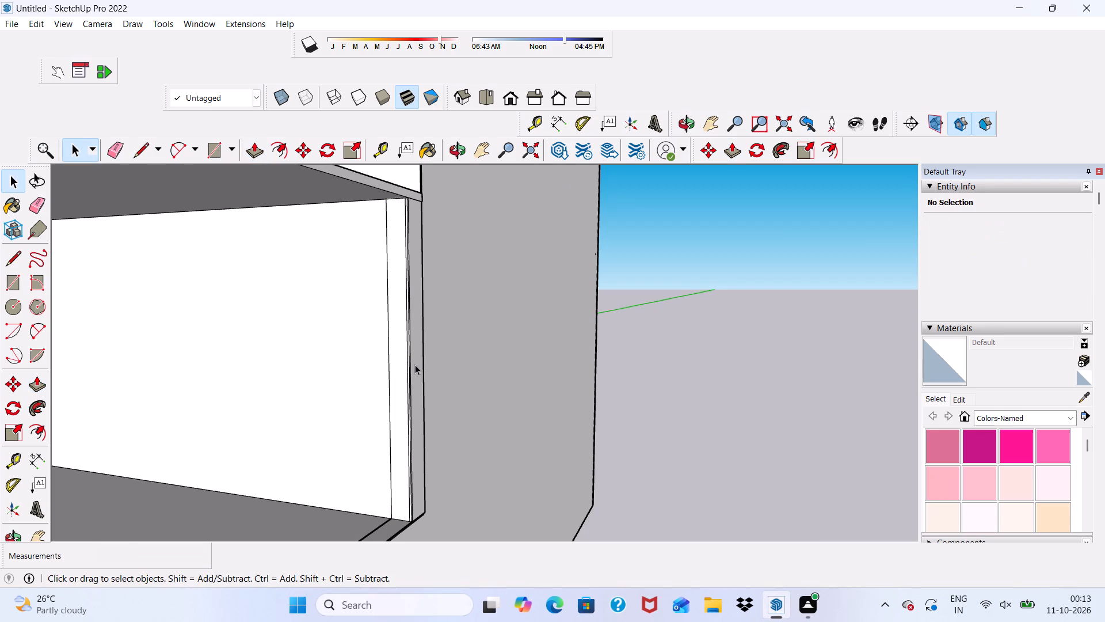
scroll(410, 344, up, 5)
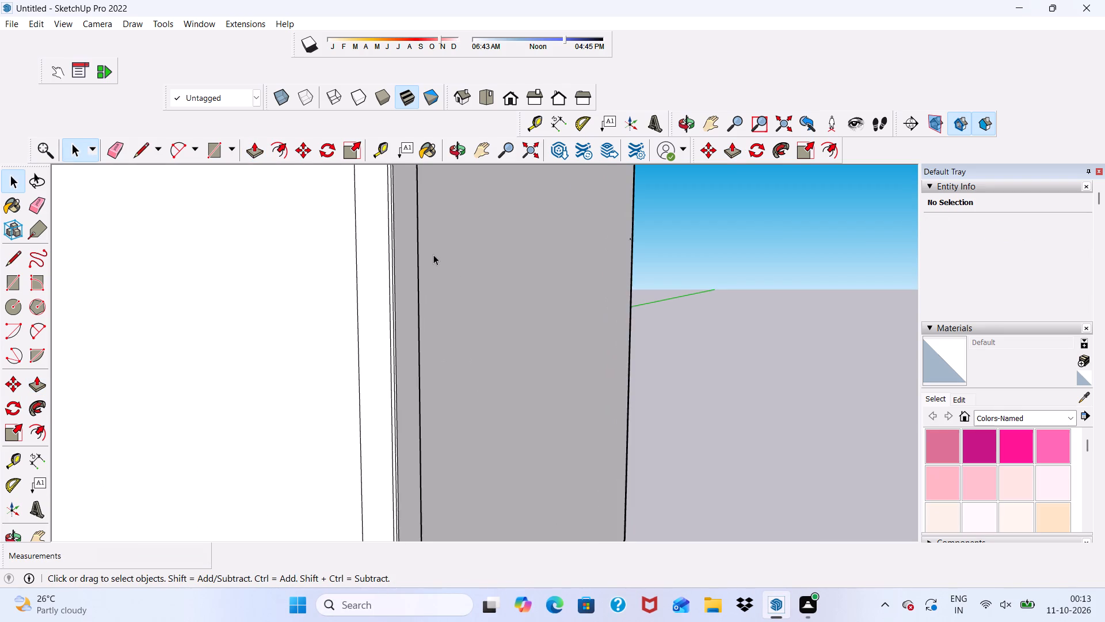
scroll(426, 252, up, 5)
click(120, 151)
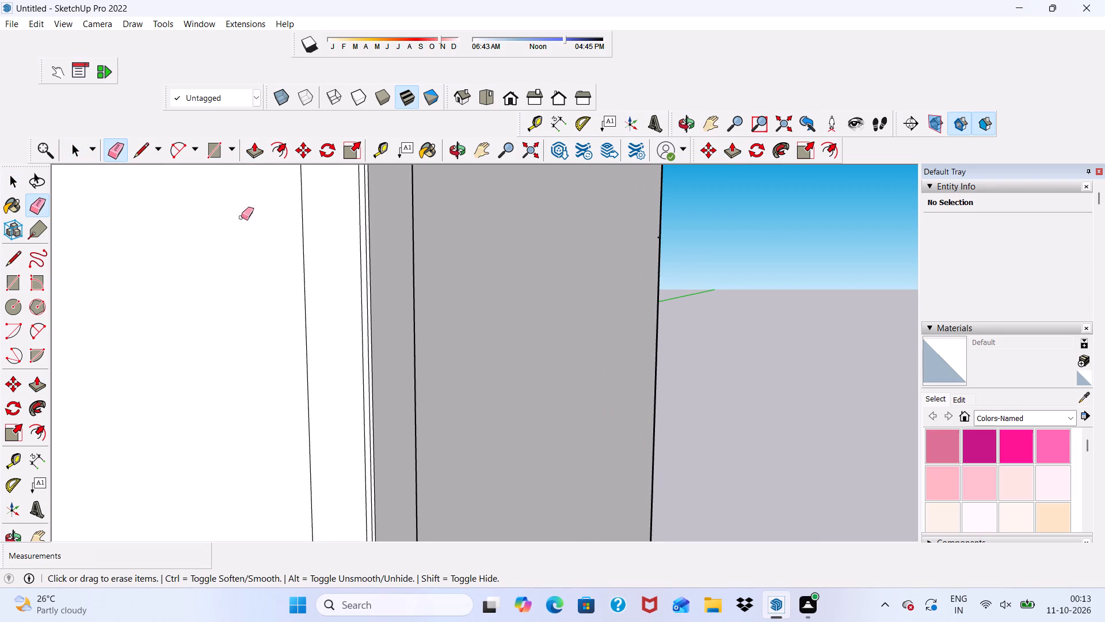
scroll(378, 260, up, 9)
click(353, 247)
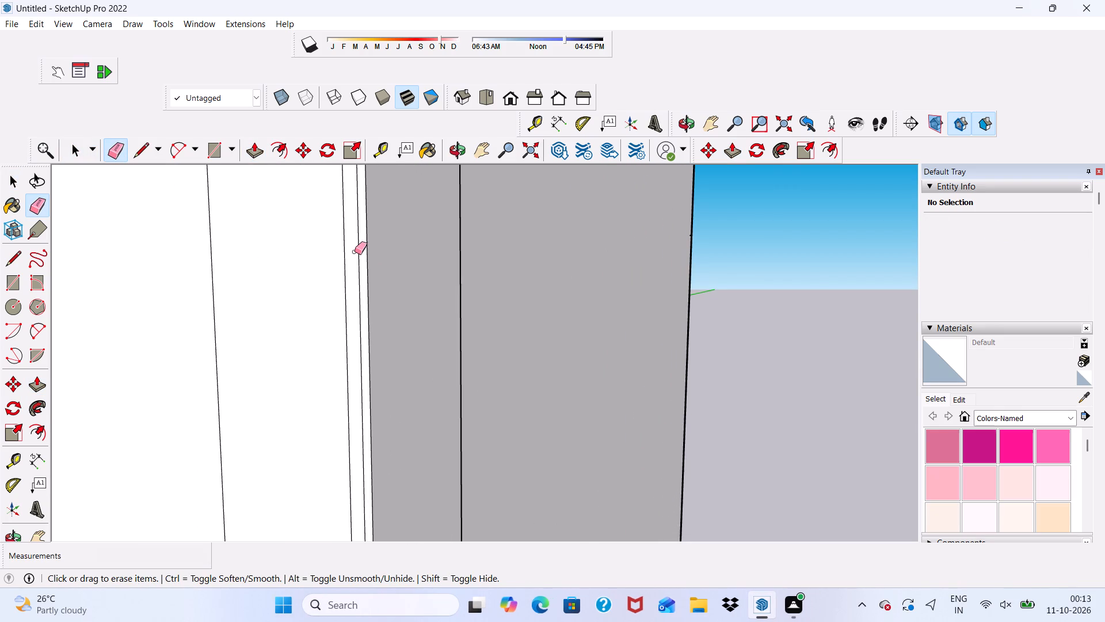
click(358, 257)
click(343, 271)
drag(345, 275, 346, 281)
scroll(345, 282, down, 19)
scroll(446, 356, up, 3)
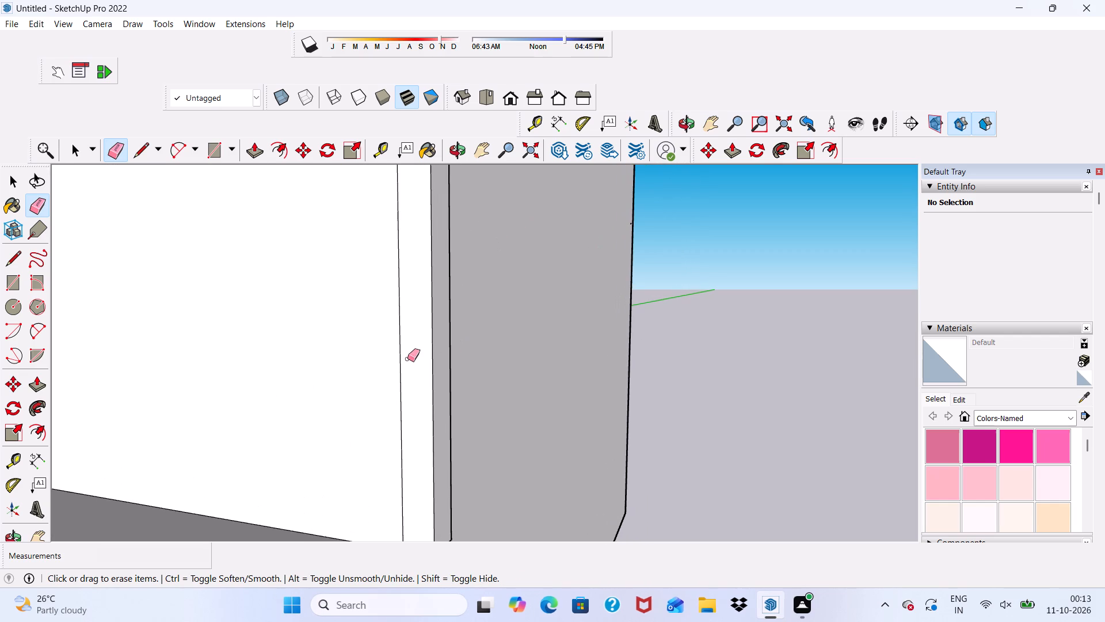
drag(402, 361, 396, 363)
Push/pull the two dark strips in the gap along the base section's right top edge by 15/16" each.
scroll(387, 332, down, 12)
scroll(420, 422, up, 8)
middle_drag(379, 380, 380, 429)
scroll(380, 429, up, 12)
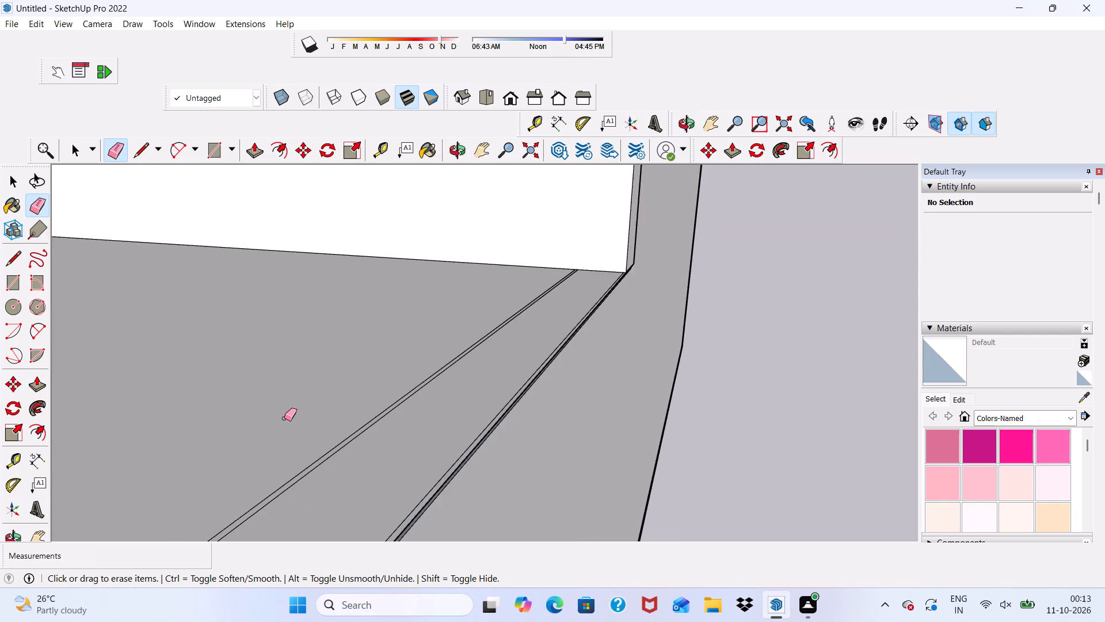
scroll(329, 391, down, 5)
middle_drag(406, 476, 300, 381)
scroll(300, 381, up, 3)
scroll(294, 472, up, 1)
scroll(308, 392, down, 4)
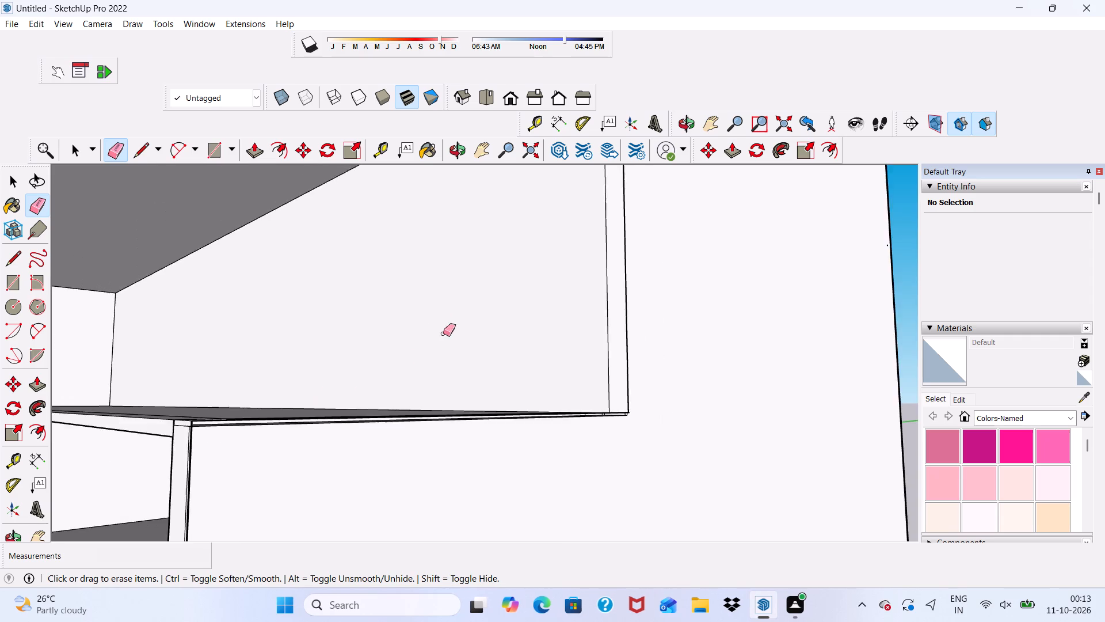
scroll(443, 333, down, 5)
scroll(376, 380, up, 4)
key(space)
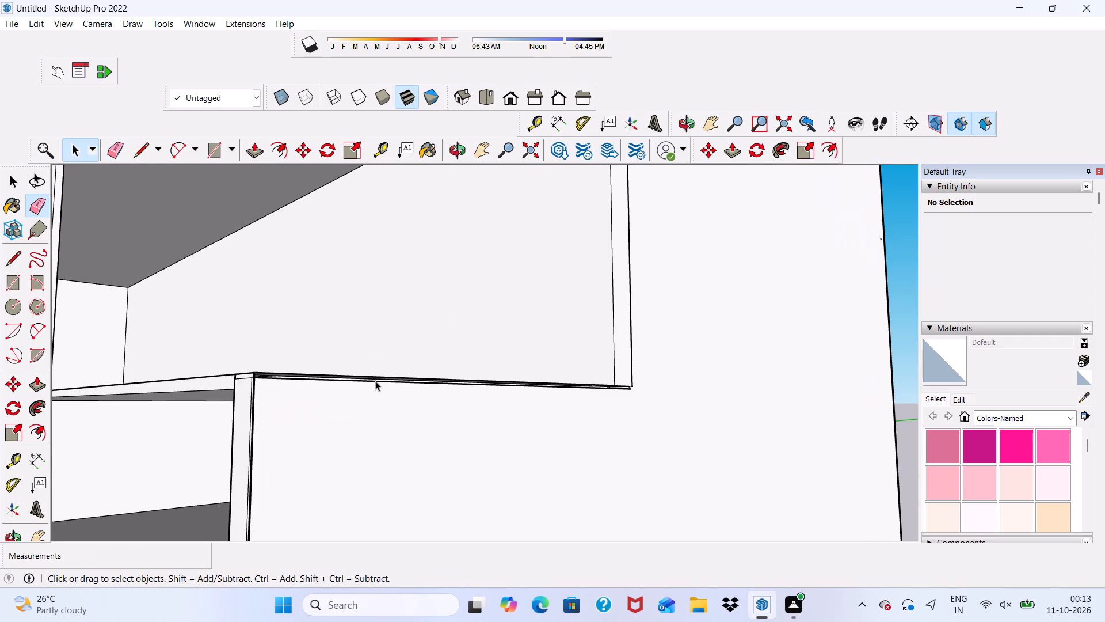
scroll(383, 323, down, 3)
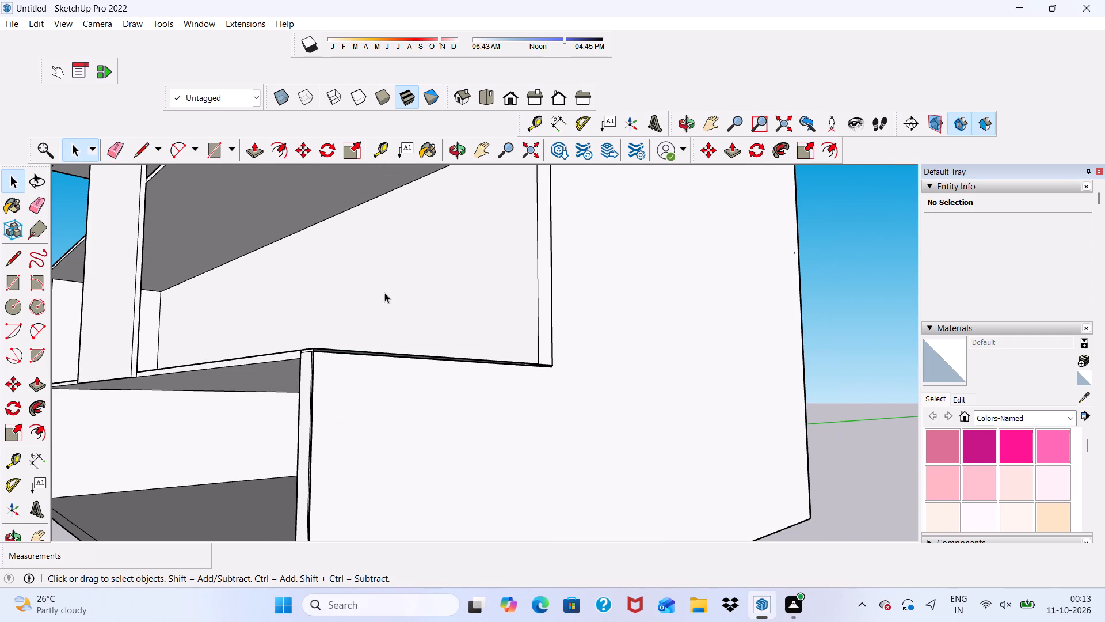
scroll(430, 424, up, 5)
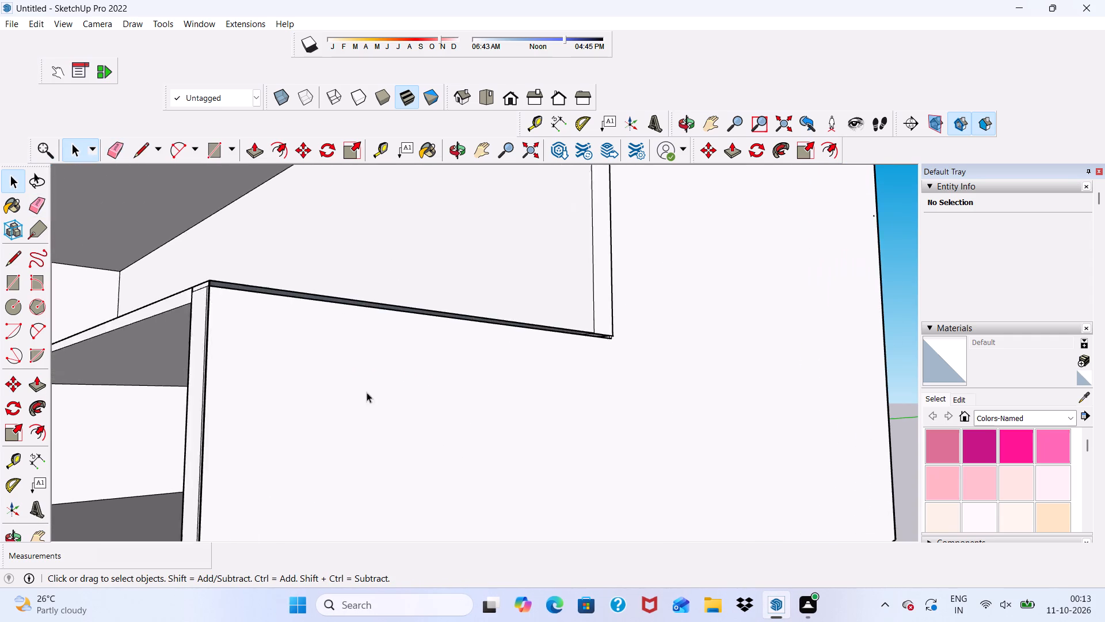
scroll(361, 389, down, 1)
middle_drag(359, 372, 294, 445)
scroll(270, 402, up, 5)
scroll(241, 351, up, 8)
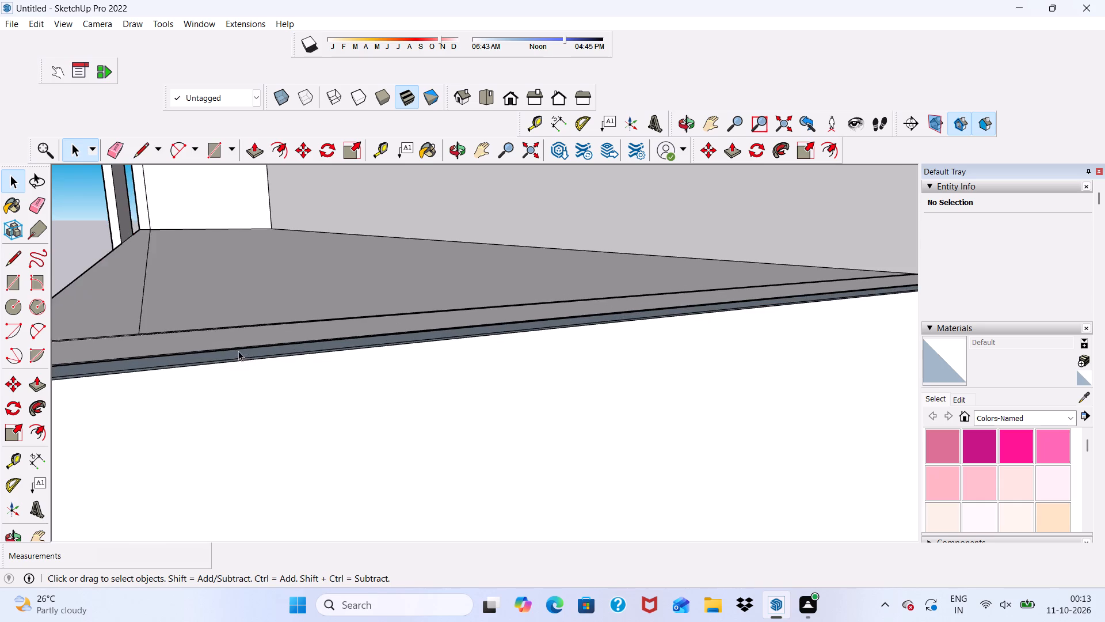
scroll(238, 351, up, 10)
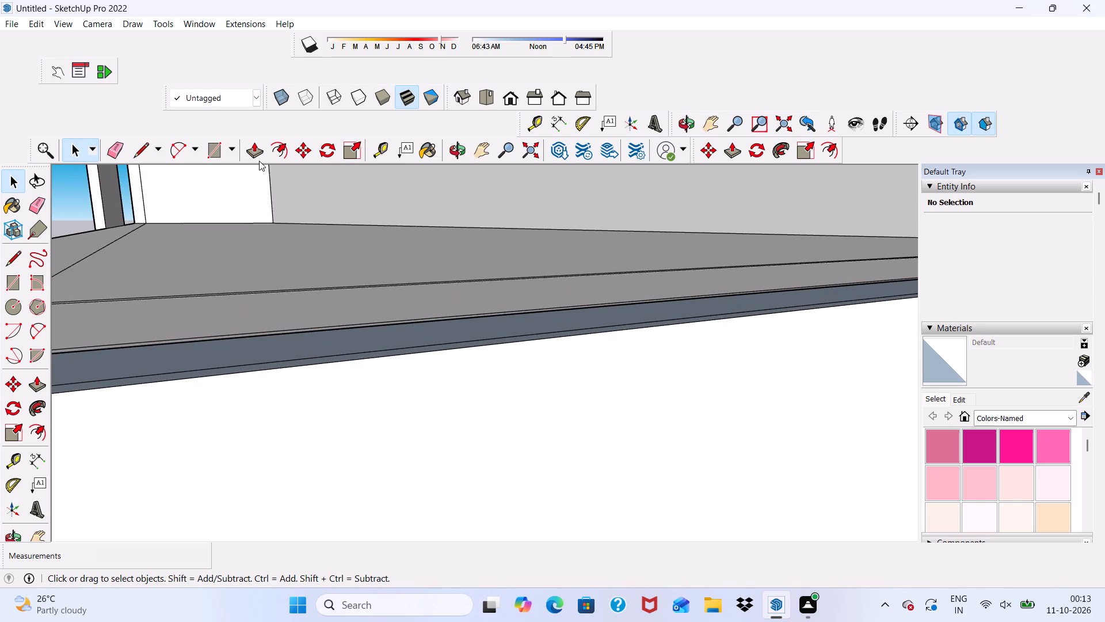
click(251, 153)
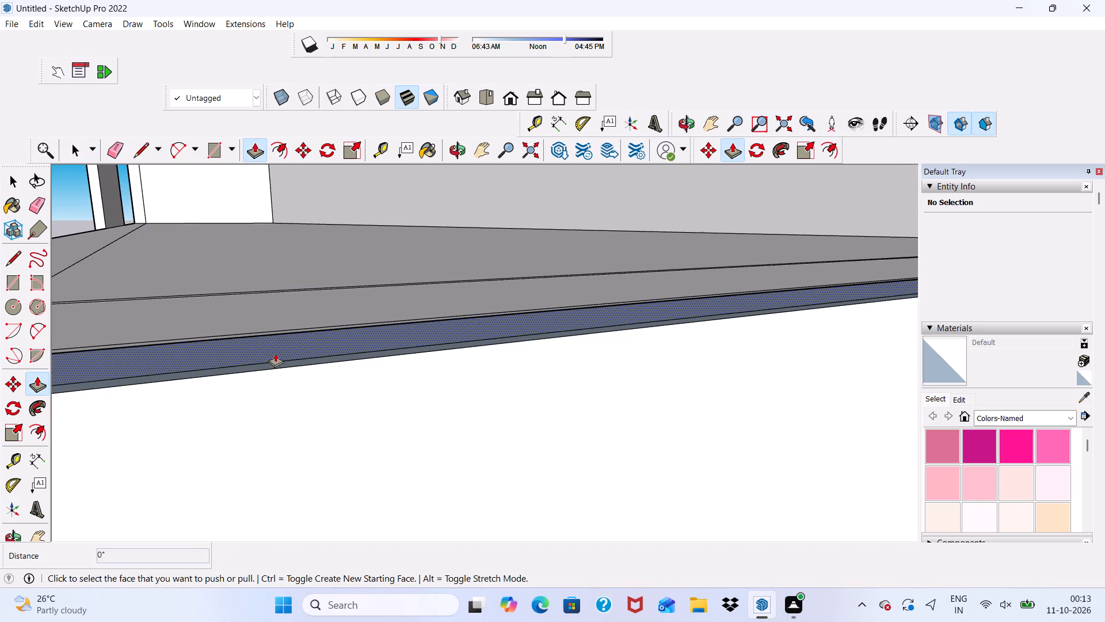
click(263, 362)
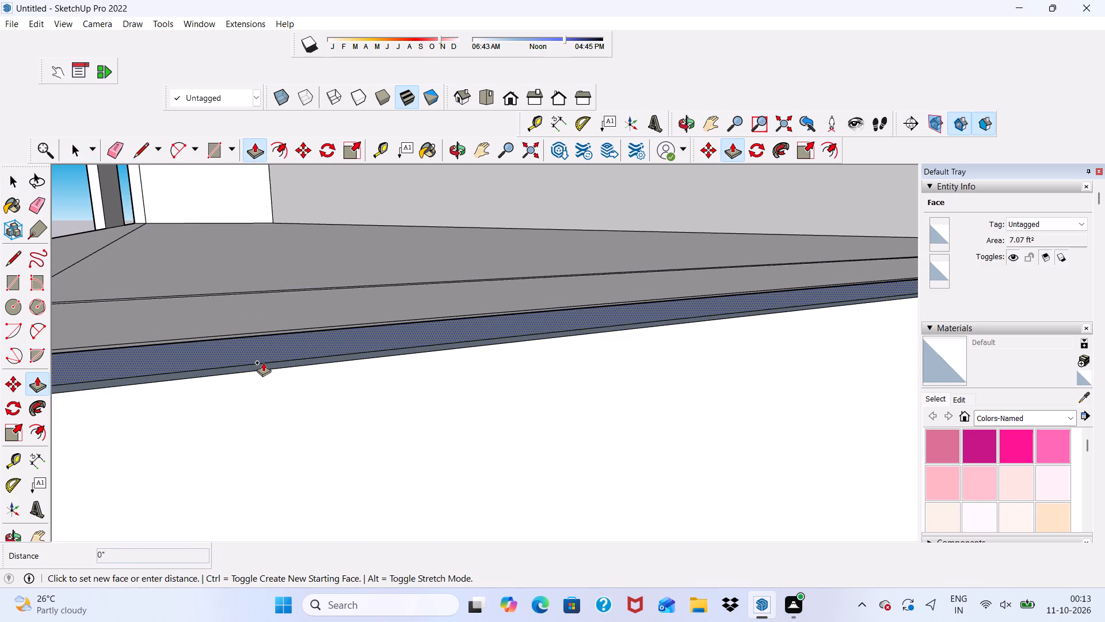
click(253, 328)
scroll(262, 355, up, 4)
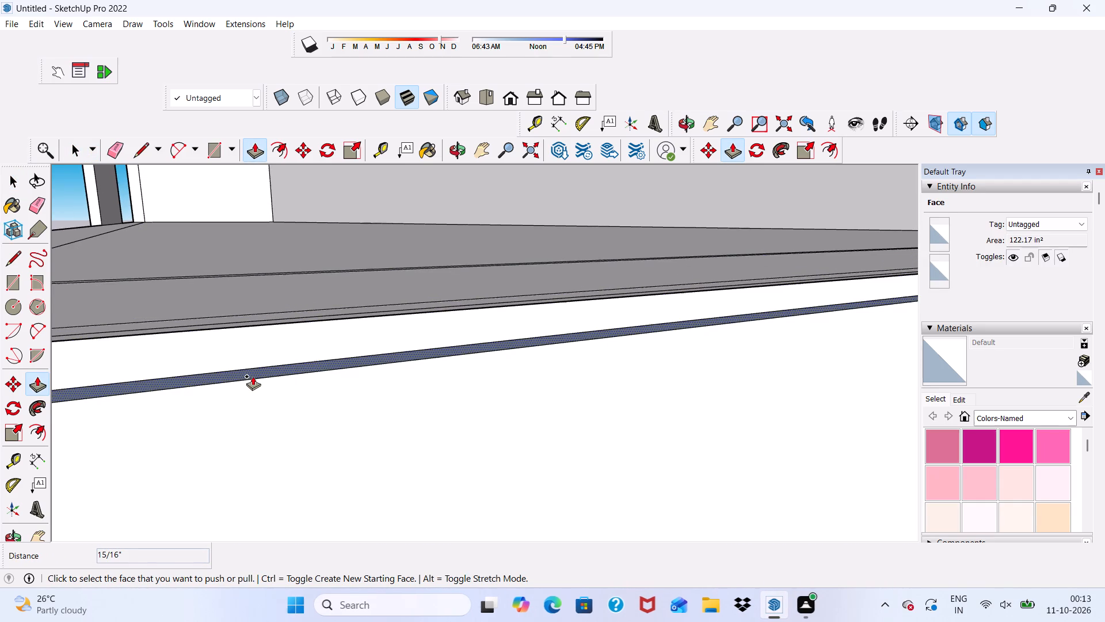
click(253, 376)
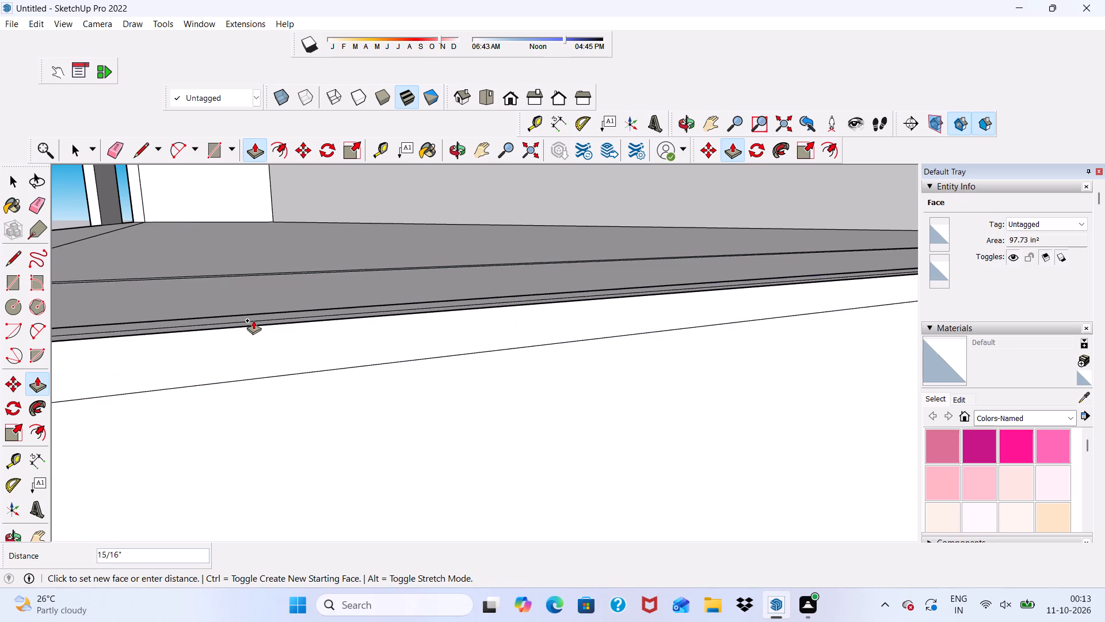
click(253, 320)
Erase the parallel seam lines along the right edge of the base section's top, undoing one erasure and erasing again.
scroll(267, 334, down, 4)
scroll(327, 343, down, 4)
middle_drag(338, 374, 395, 419)
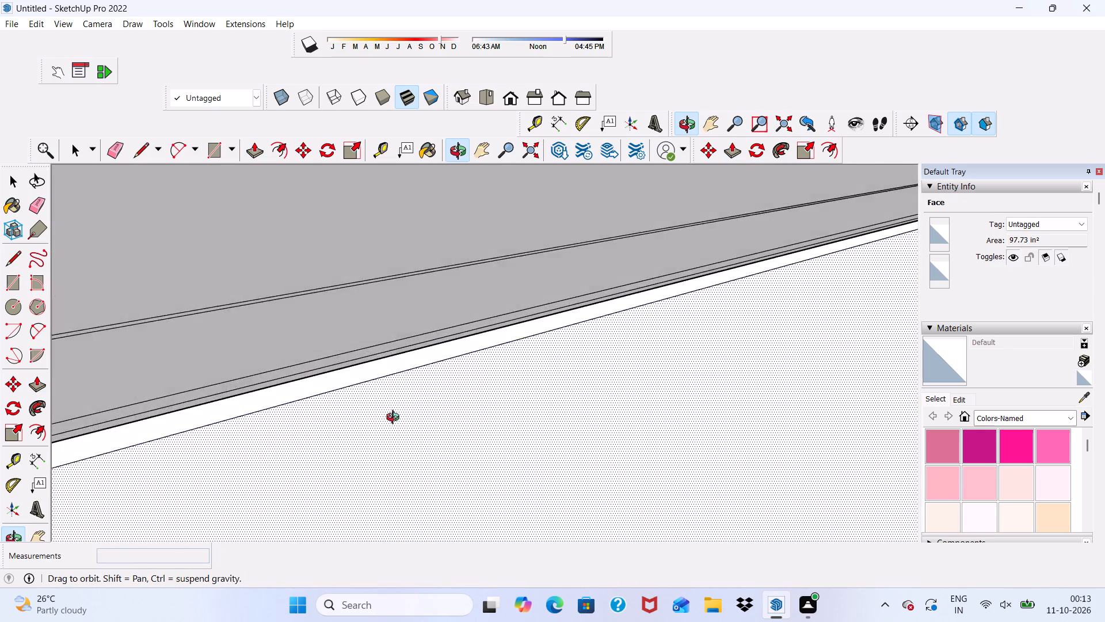
middle_drag(395, 419, 463, 427)
key(space)
scroll(401, 357, up, 4)
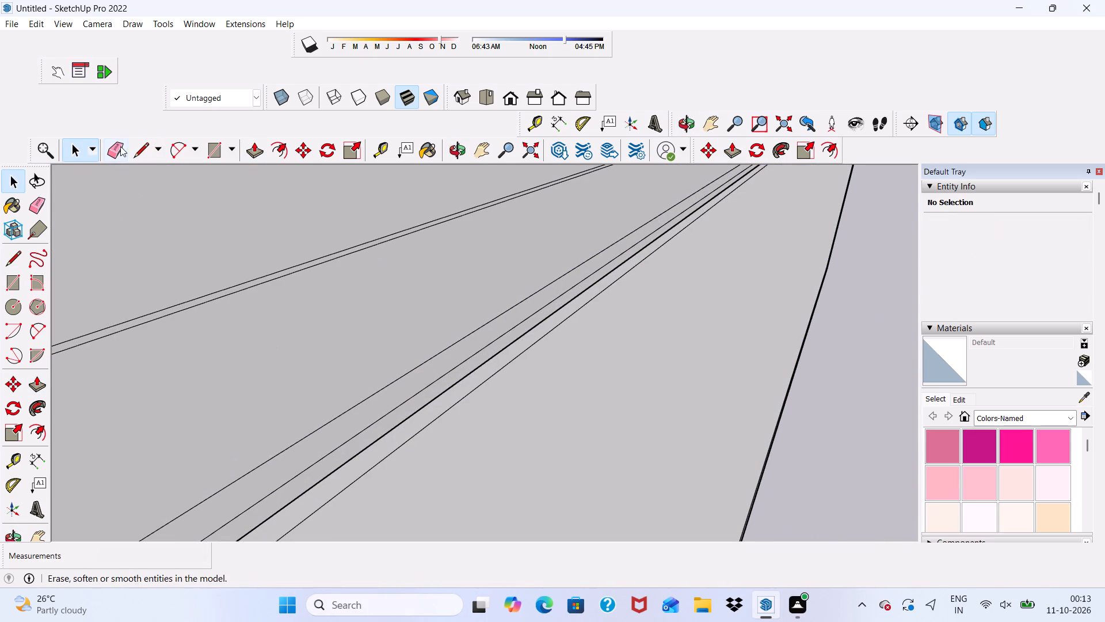
click(120, 146)
drag(410, 369, 411, 370)
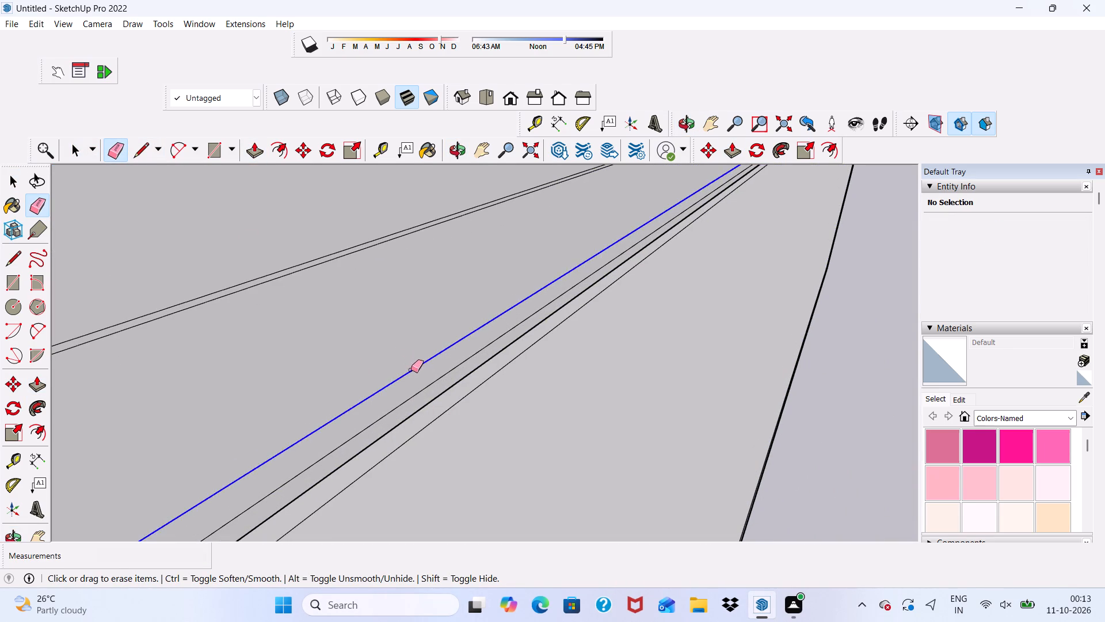
drag(411, 370, 413, 374)
click(414, 376)
drag(416, 377, 420, 383)
click(420, 383)
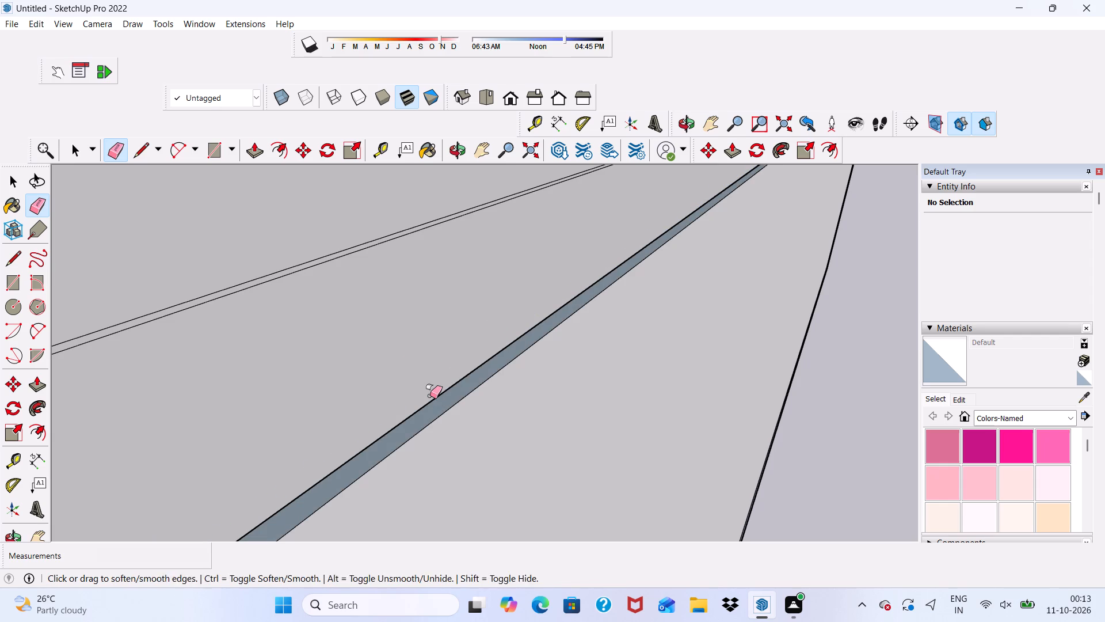
key(ctrl+z)
scroll(424, 396, up, 4)
click(418, 392)
Push/pull the long dark strip below the base section's top on the cabinet's right side by 15/16".
scroll(427, 416, down, 2)
middle_drag(418, 410, 348, 305)
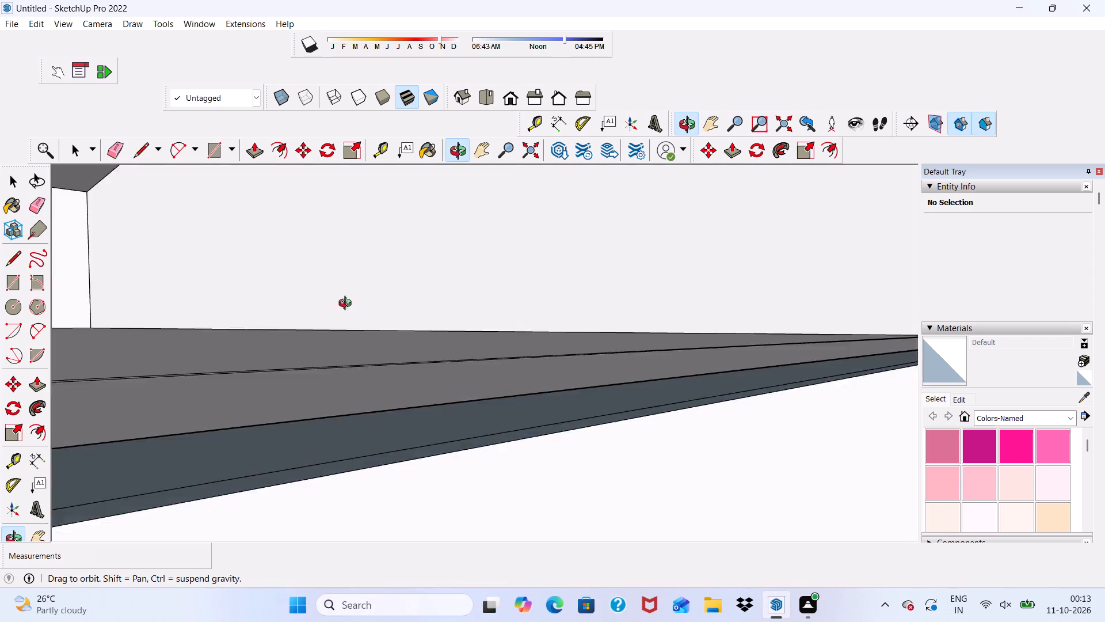
middle_drag(348, 305, 245, 246)
scroll(311, 387, up, 5)
key(space)
scroll(327, 378, down, 10)
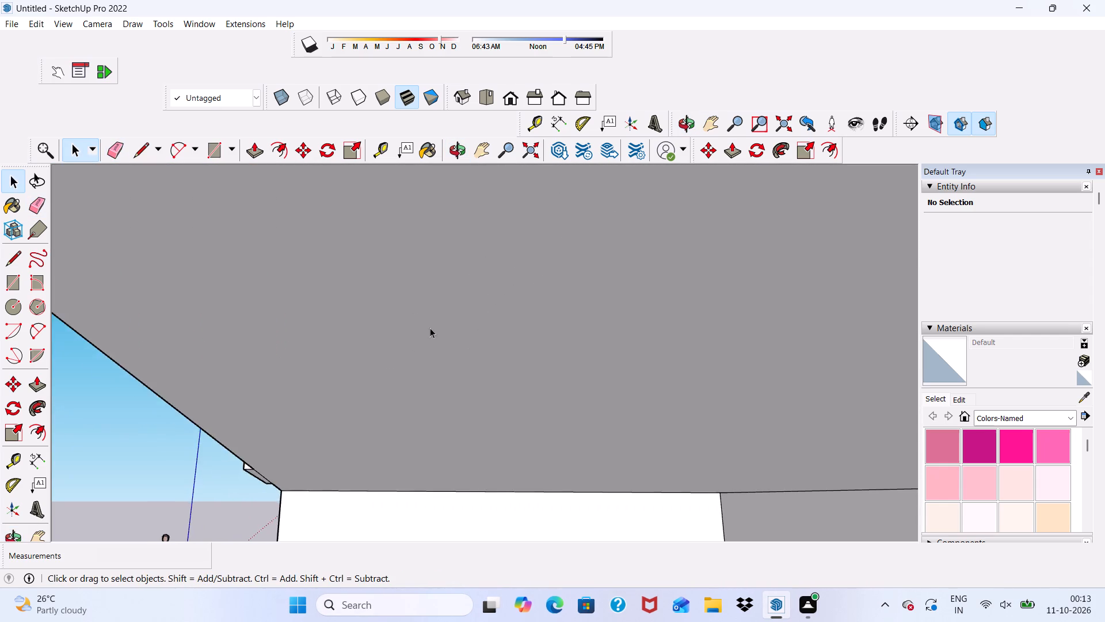
scroll(430, 328, down, 15)
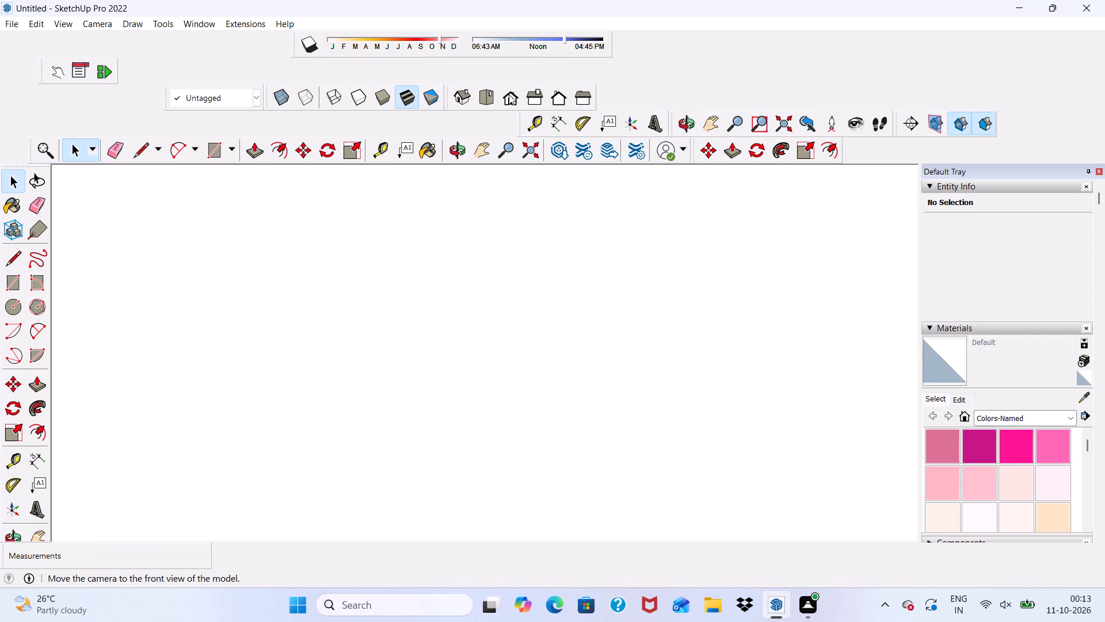
click(509, 94)
scroll(482, 284, down, 15)
middle_drag(679, 350, 580, 376)
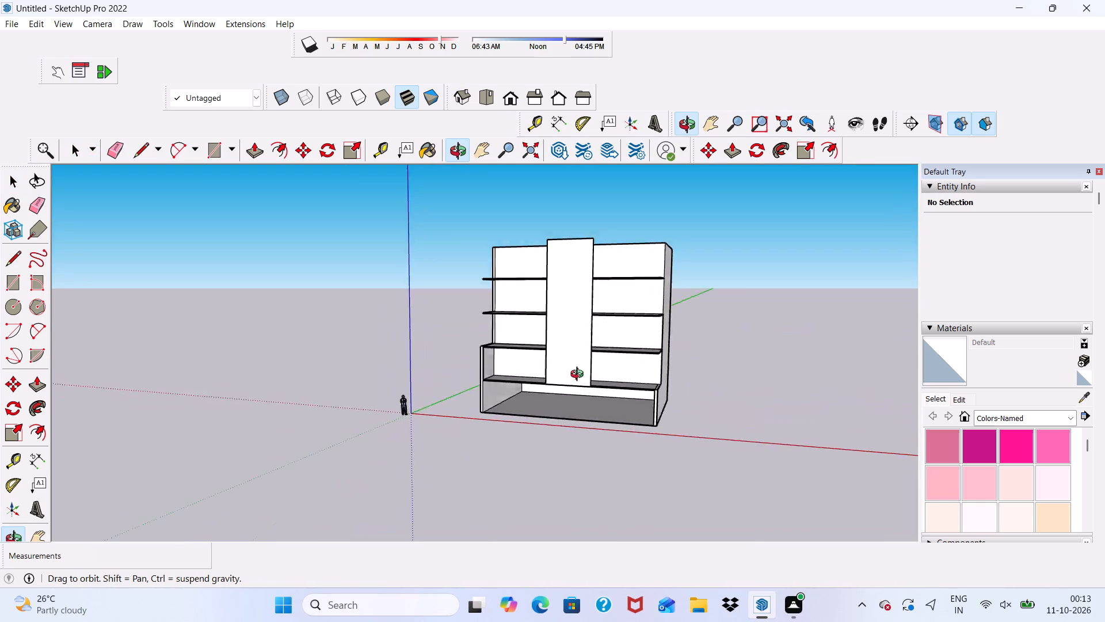
middle_drag(580, 376, 366, 380)
scroll(516, 457, up, 16)
scroll(465, 502, down, 3)
middle_drag(465, 533, 437, 447)
scroll(436, 442, up, 3)
scroll(381, 525, up, 2)
scroll(398, 408, down, 5)
scroll(458, 299, up, 4)
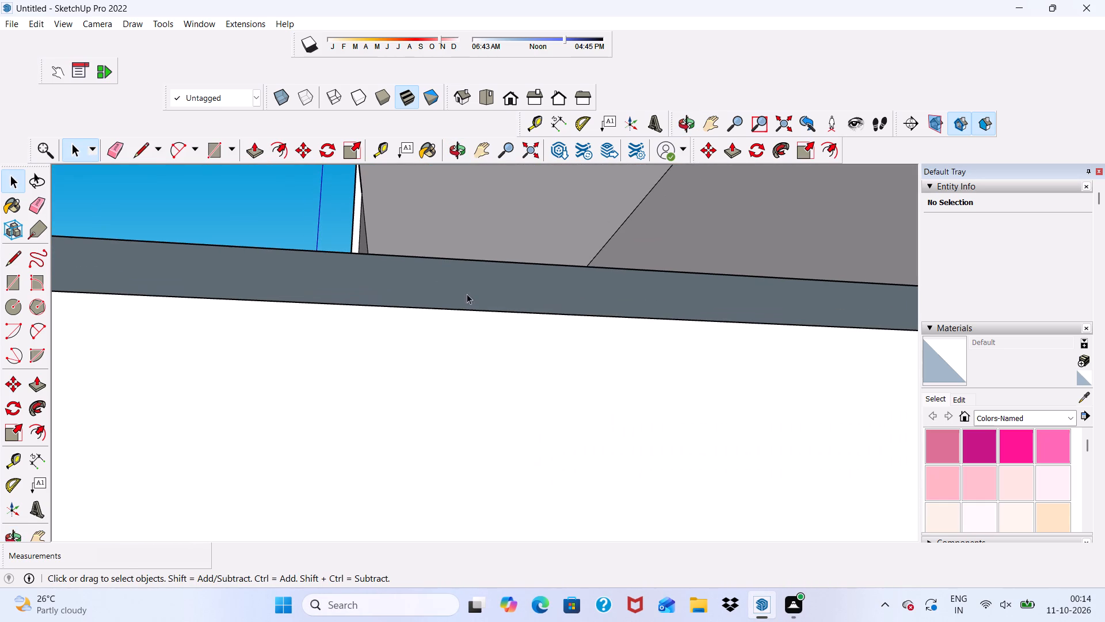
click(469, 289)
click(252, 145)
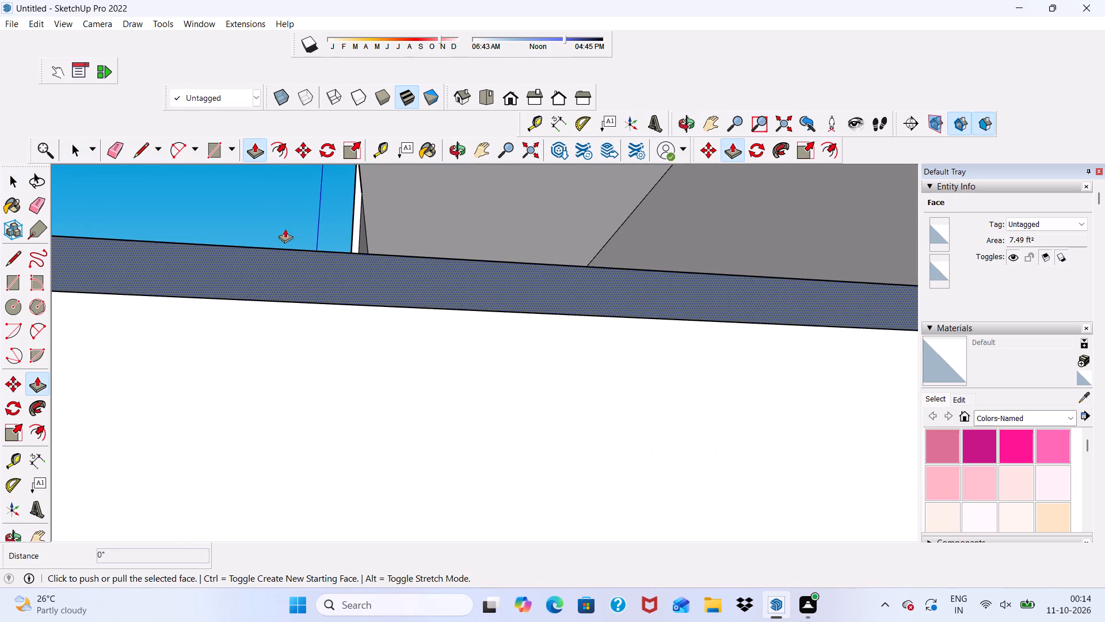
click(298, 261)
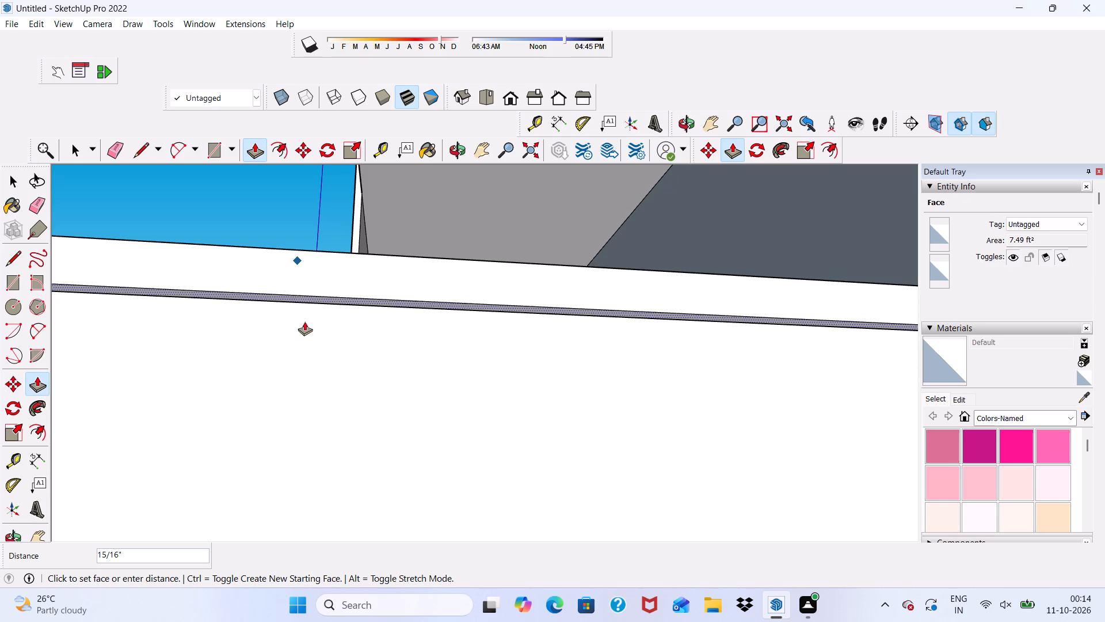
click(304, 321)
Push/pull the two remaining dark strips in the gap beneath the upper right side panel by 1 1/16" and 1 1/4".
scroll(306, 284, down, 6)
scroll(421, 280, up, 1)
middle_drag(418, 279, 387, 384)
scroll(344, 337, down, 5)
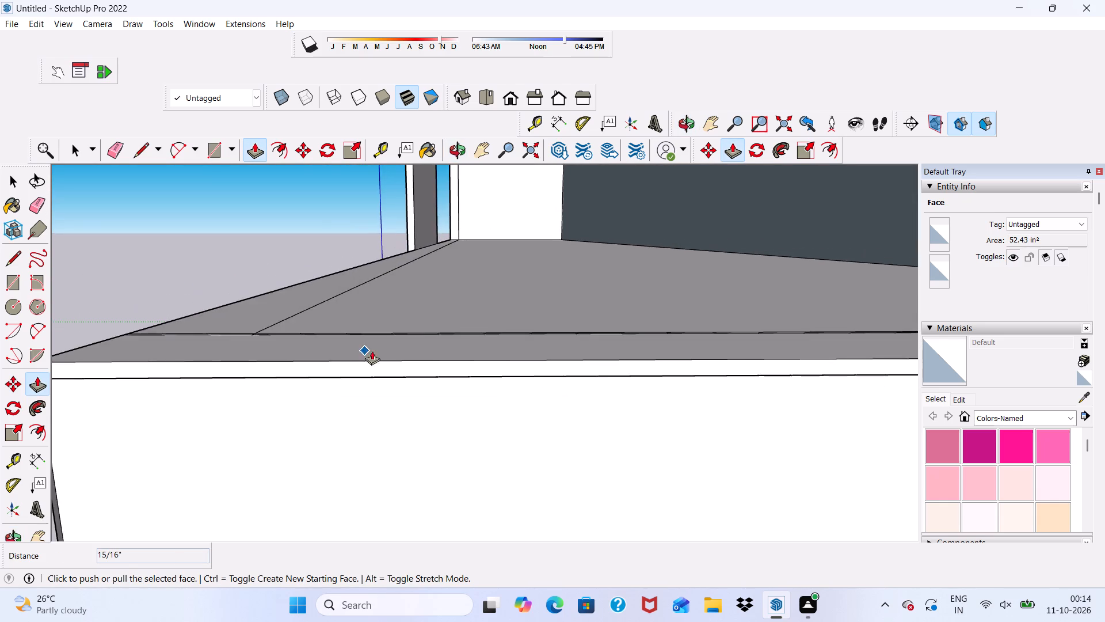
scroll(453, 318, down, 5)
scroll(274, 356, down, 1)
scroll(243, 402, up, 14)
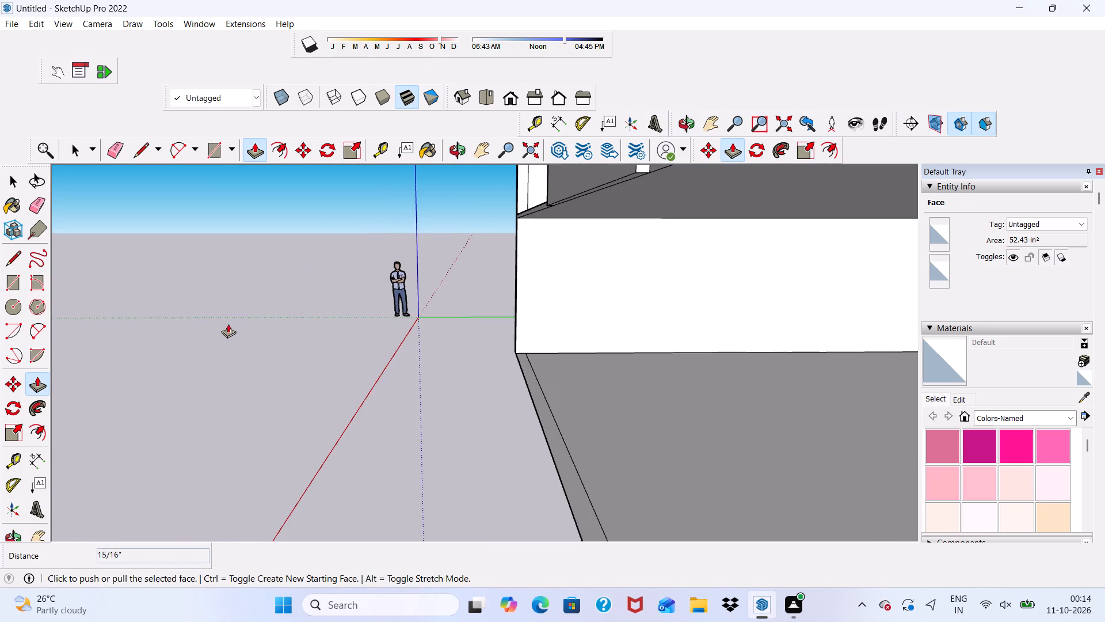
scroll(253, 321, down, 6)
scroll(737, 340, up, 3)
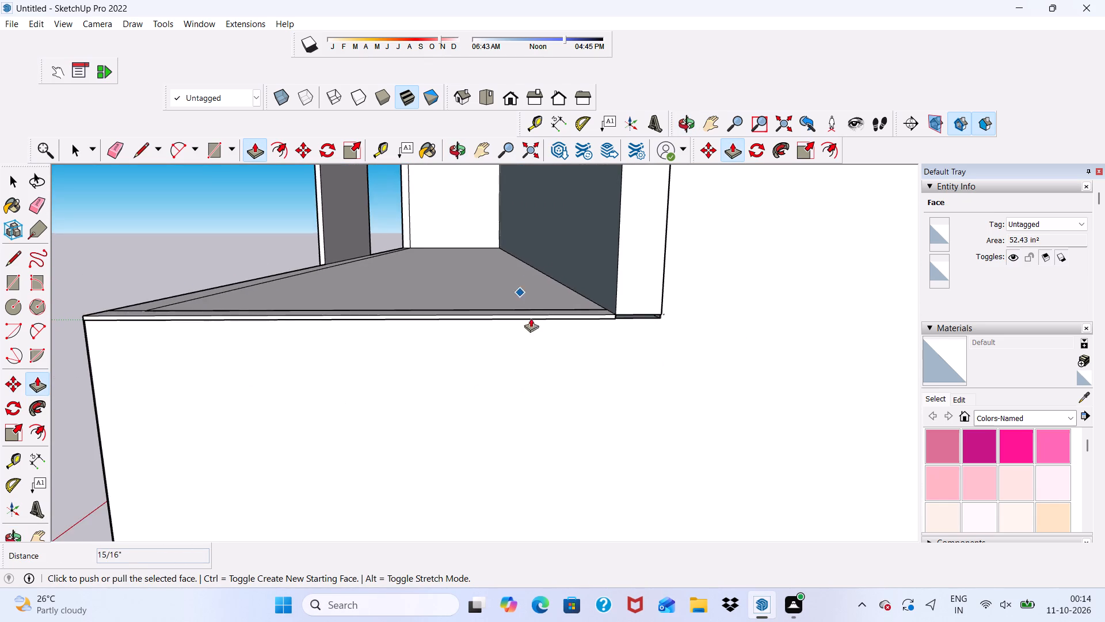
scroll(570, 324, up, 20)
scroll(570, 324, up, 2)
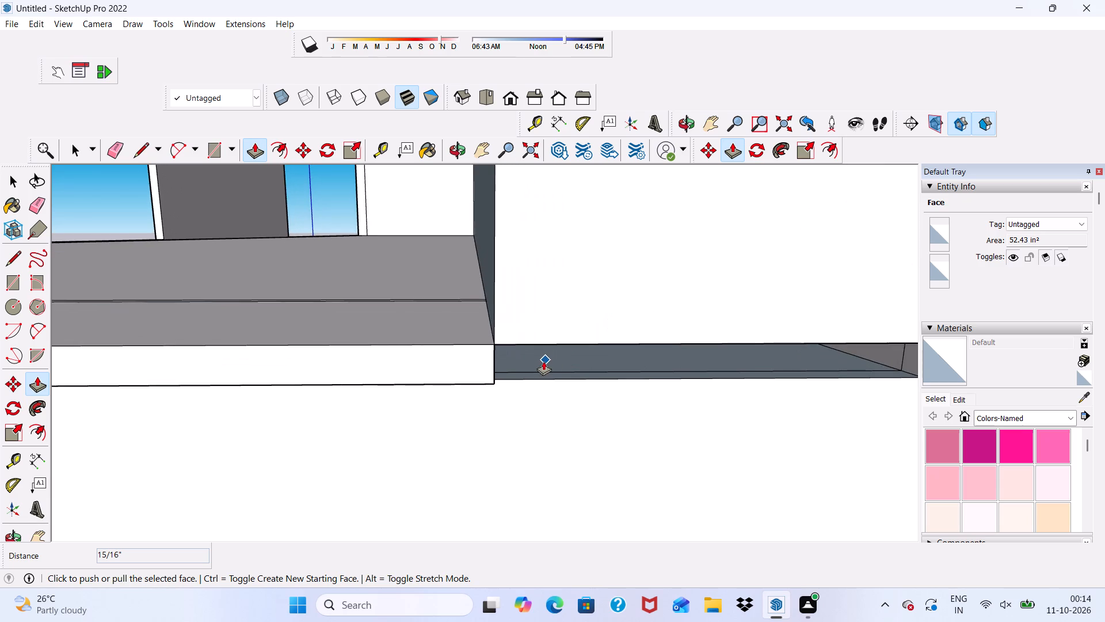
scroll(535, 361, down, 2)
scroll(516, 310, down, 5)
middle_drag(543, 316, 398, 321)
scroll(430, 340, up, 2)
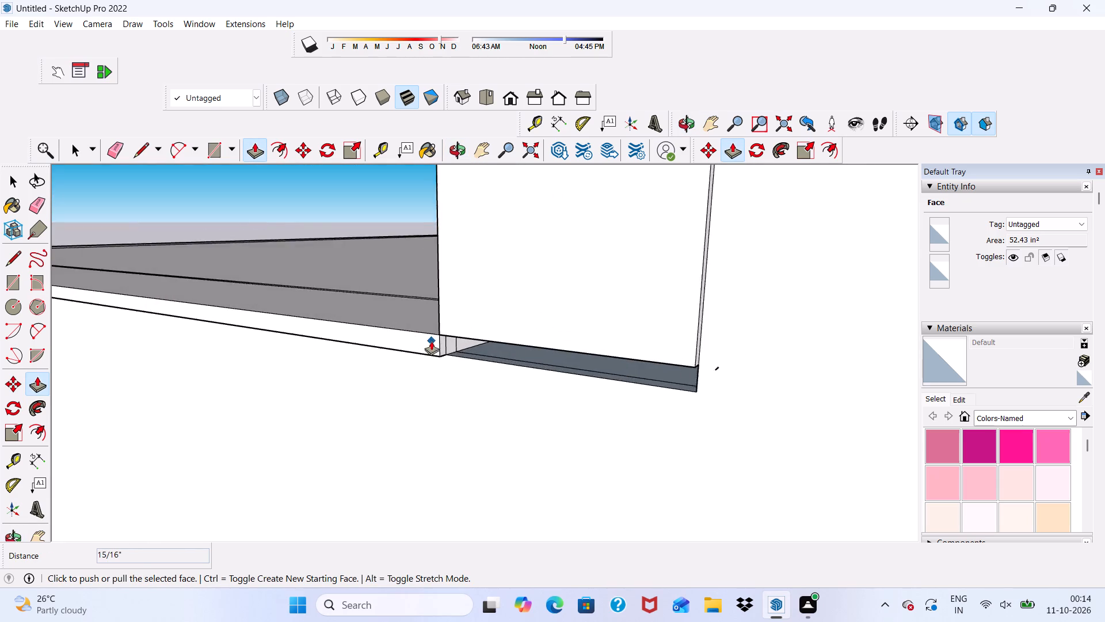
scroll(431, 341, up, 3)
scroll(477, 366, up, 4)
click(524, 348)
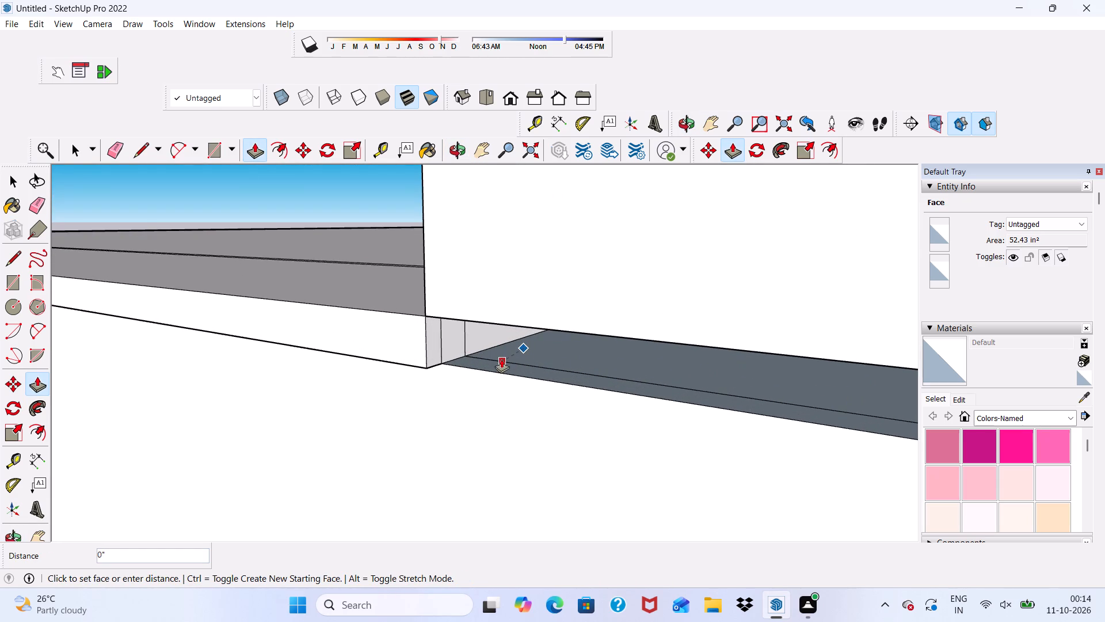
key(space)
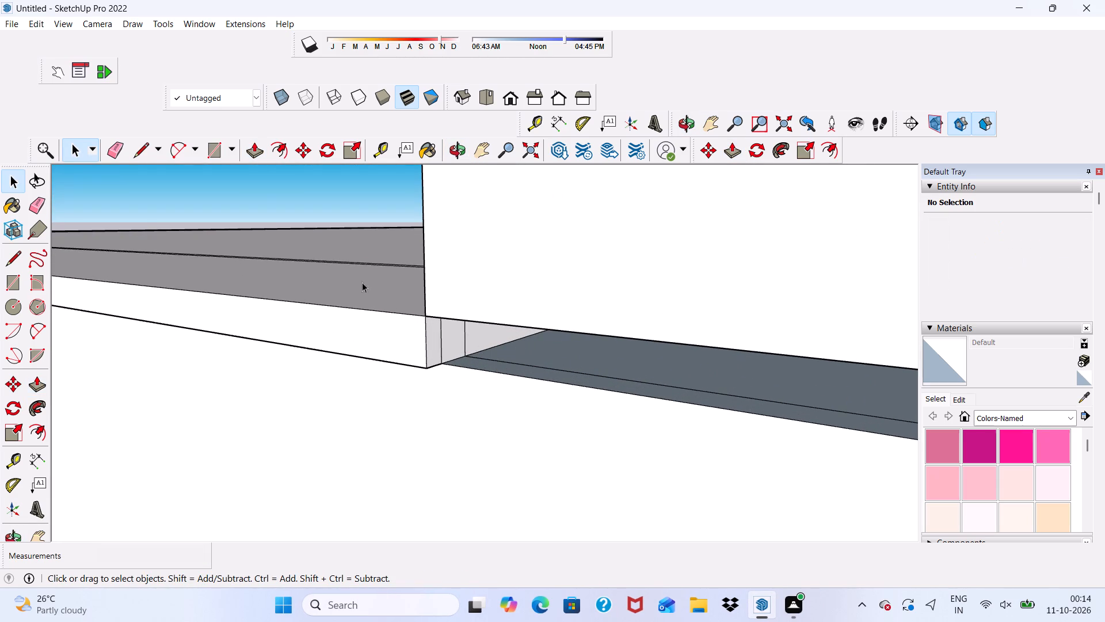
click(256, 153)
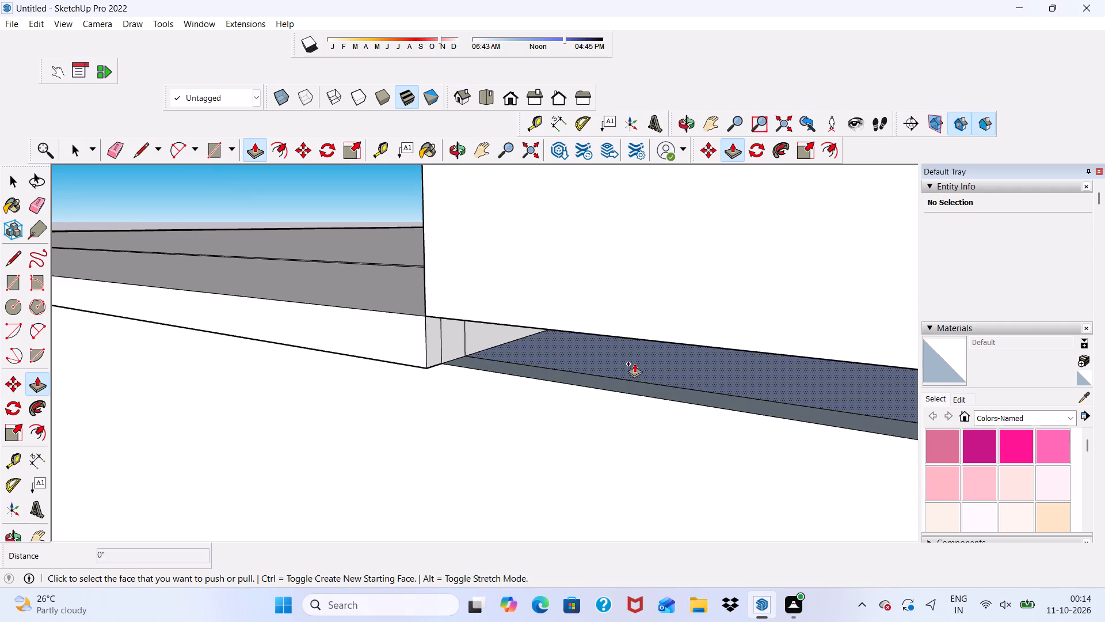
click(634, 363)
click(604, 305)
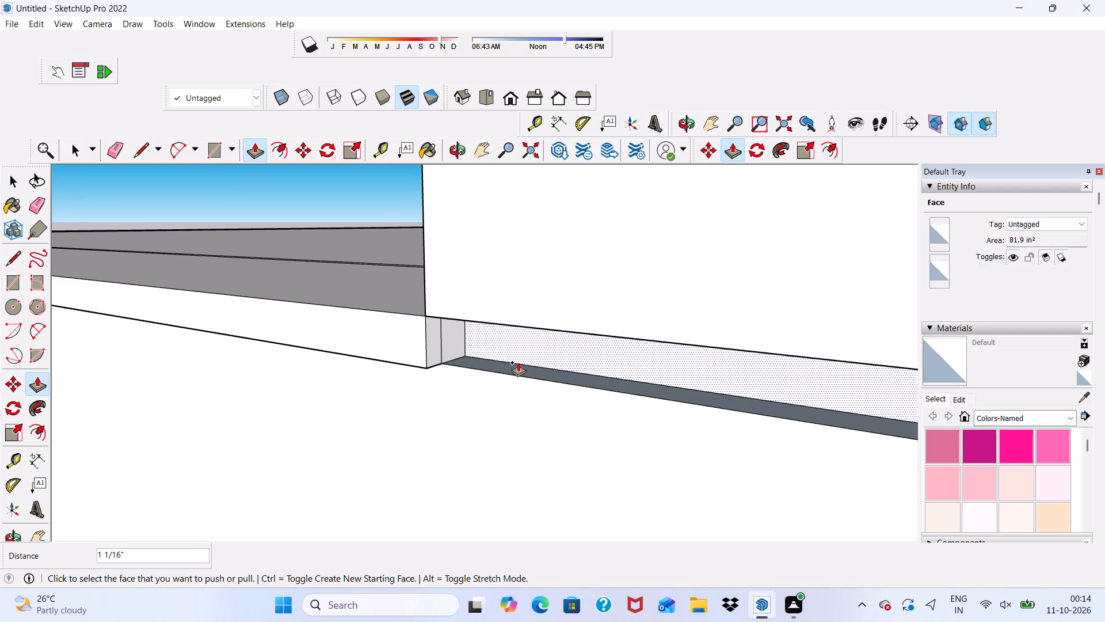
click(516, 368)
click(500, 298)
Push/pull the small end face of the strip below the upper side panel by about 31' 1 9/16" to the cabinet's back edge.
scroll(443, 324, up, 3)
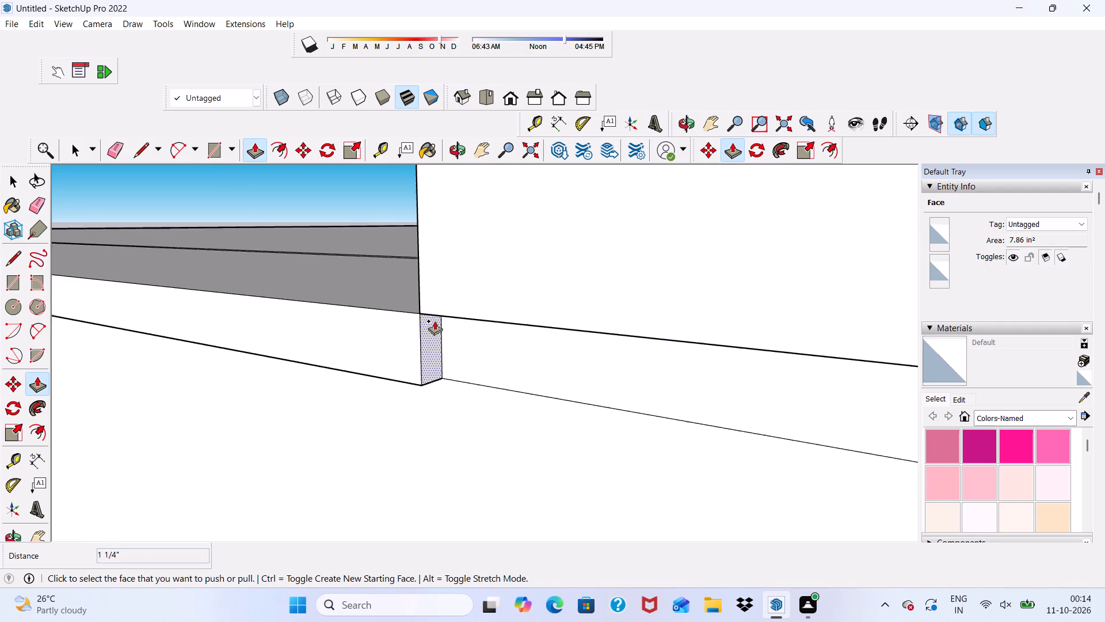
scroll(435, 321, up, 1)
click(433, 335)
scroll(490, 363, down, 4)
scroll(348, 265, down, 10)
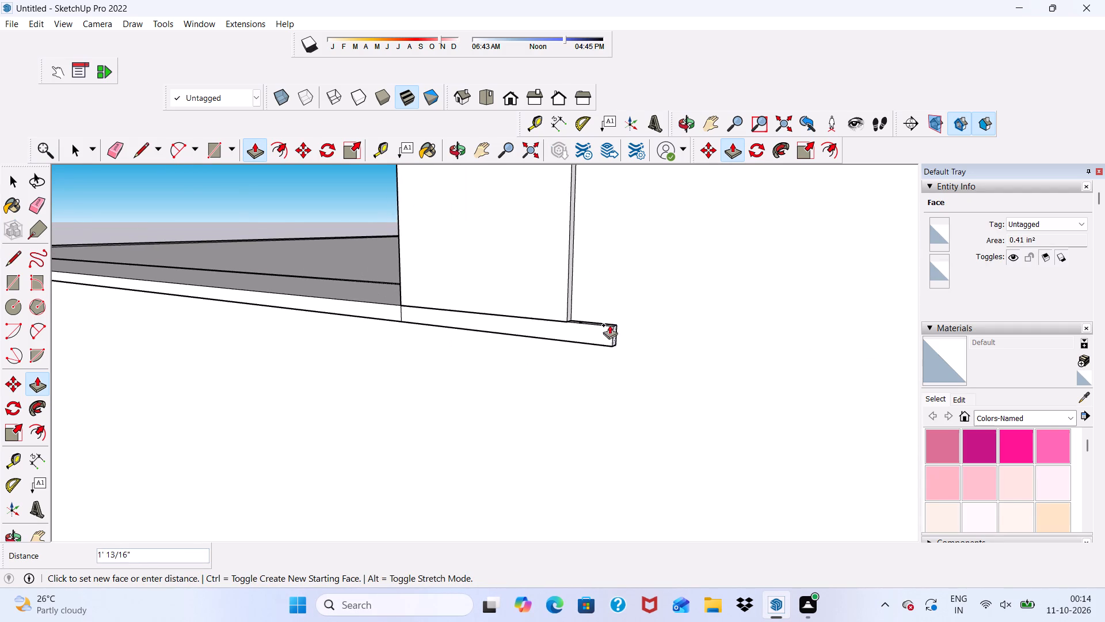
scroll(582, 303, up, 3)
scroll(554, 302, down, 12)
scroll(291, 304, down, 11)
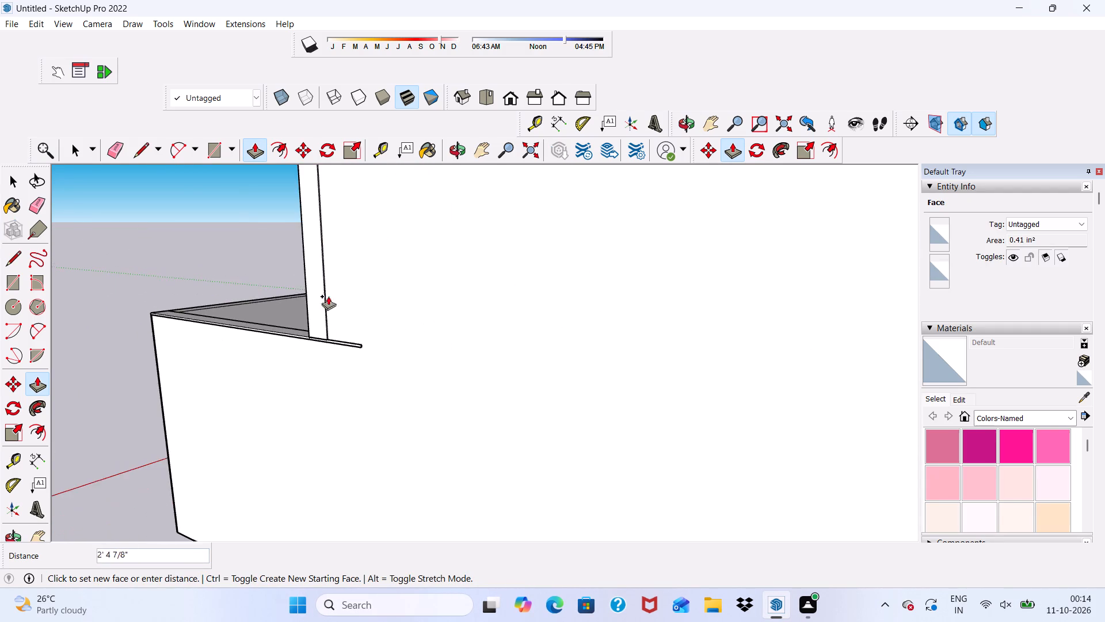
scroll(328, 296, down, 10)
scroll(608, 423, up, 10)
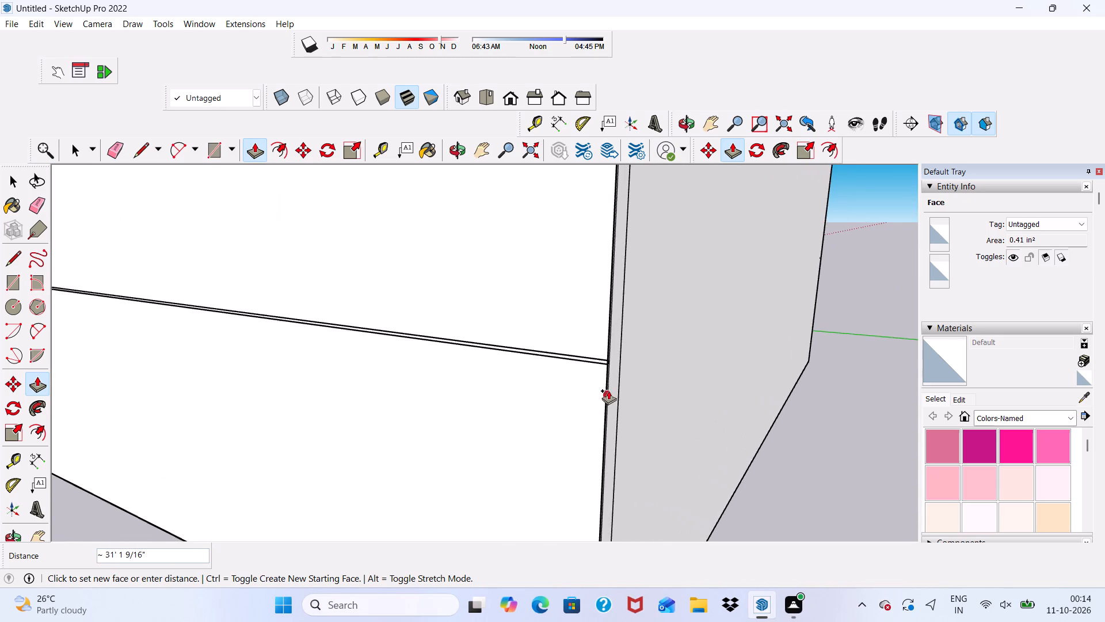
scroll(612, 386, up, 11)
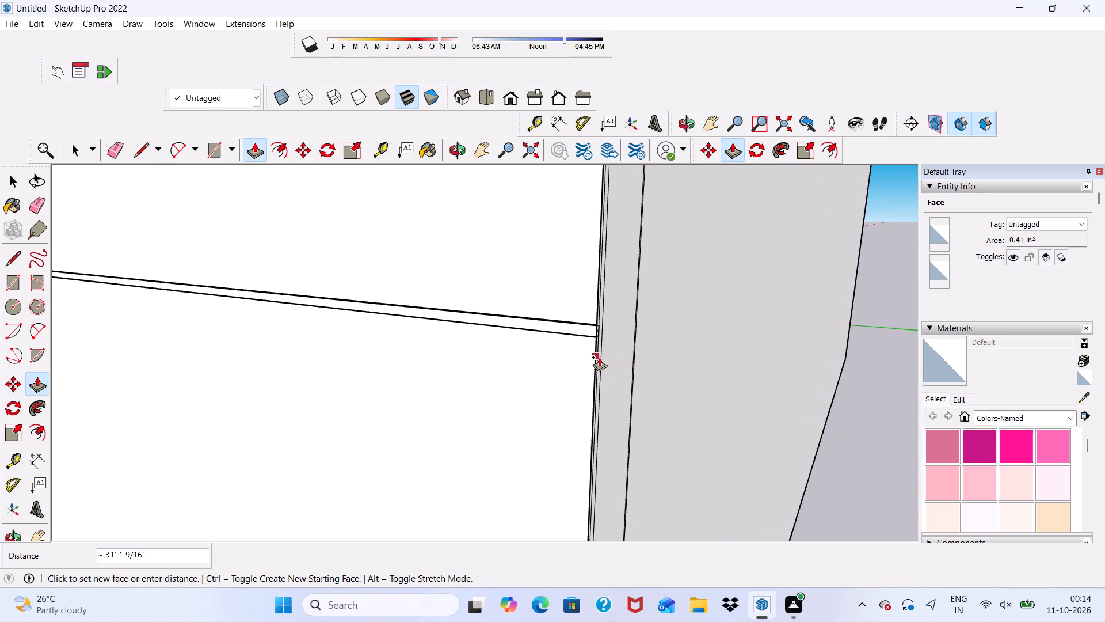
click(599, 357)
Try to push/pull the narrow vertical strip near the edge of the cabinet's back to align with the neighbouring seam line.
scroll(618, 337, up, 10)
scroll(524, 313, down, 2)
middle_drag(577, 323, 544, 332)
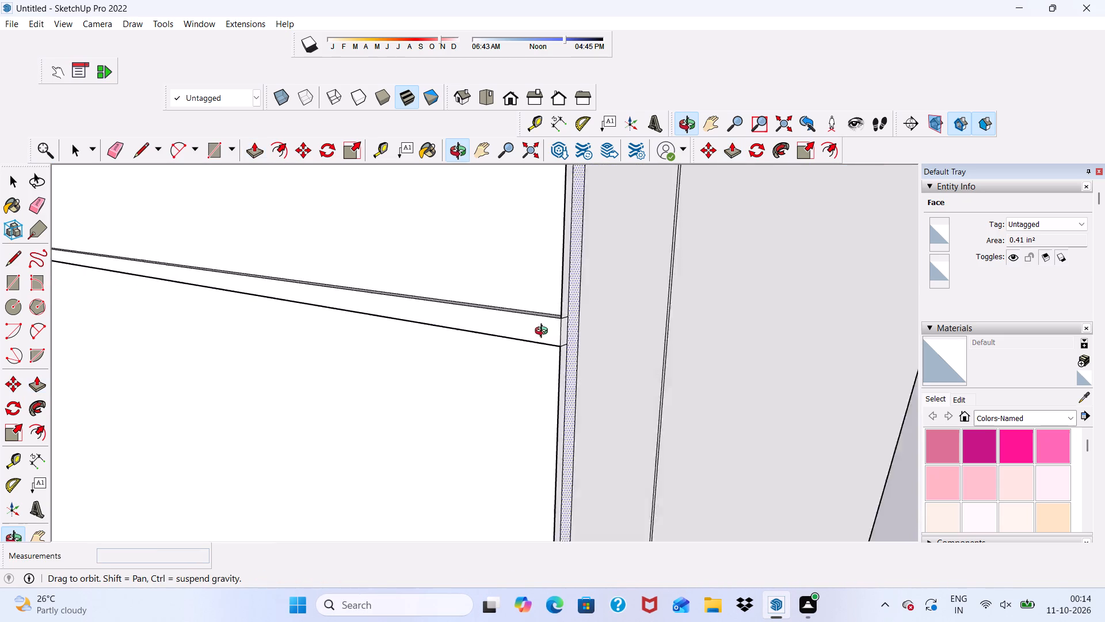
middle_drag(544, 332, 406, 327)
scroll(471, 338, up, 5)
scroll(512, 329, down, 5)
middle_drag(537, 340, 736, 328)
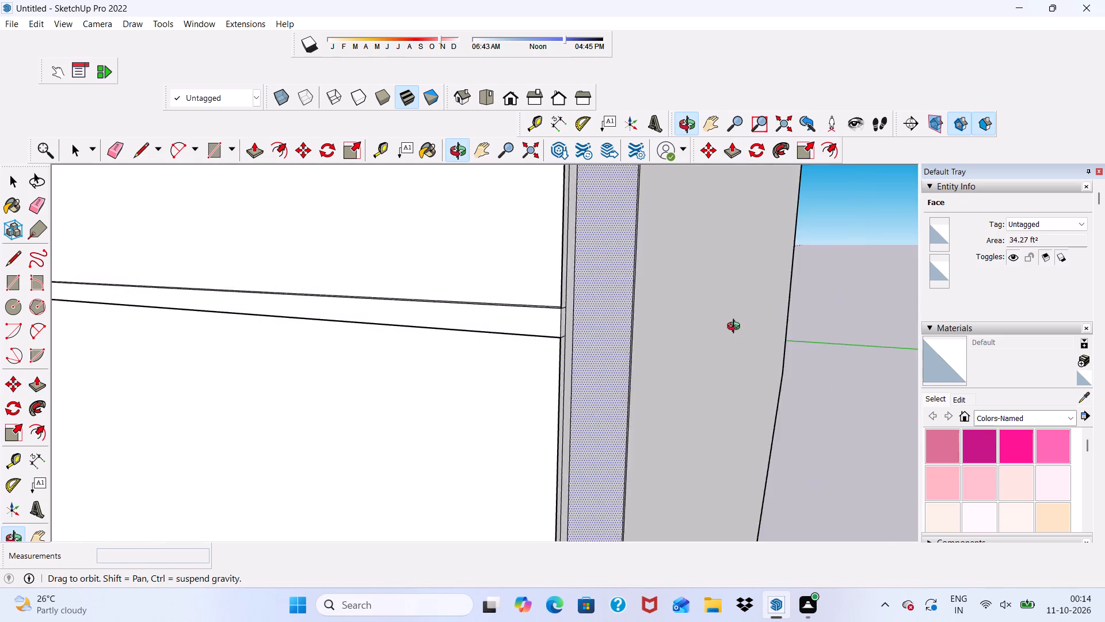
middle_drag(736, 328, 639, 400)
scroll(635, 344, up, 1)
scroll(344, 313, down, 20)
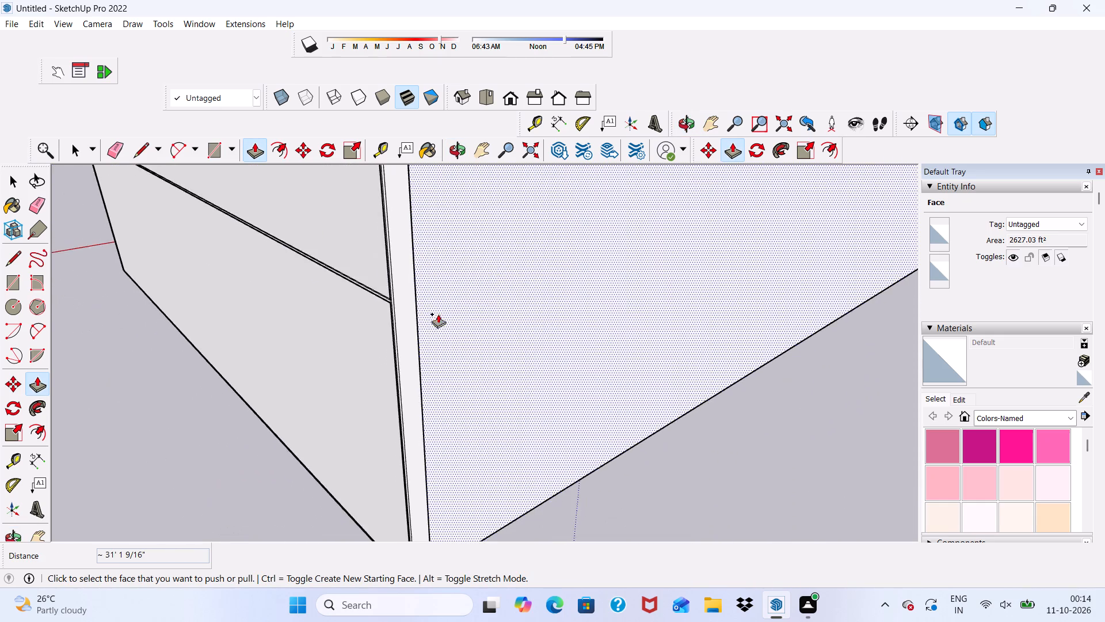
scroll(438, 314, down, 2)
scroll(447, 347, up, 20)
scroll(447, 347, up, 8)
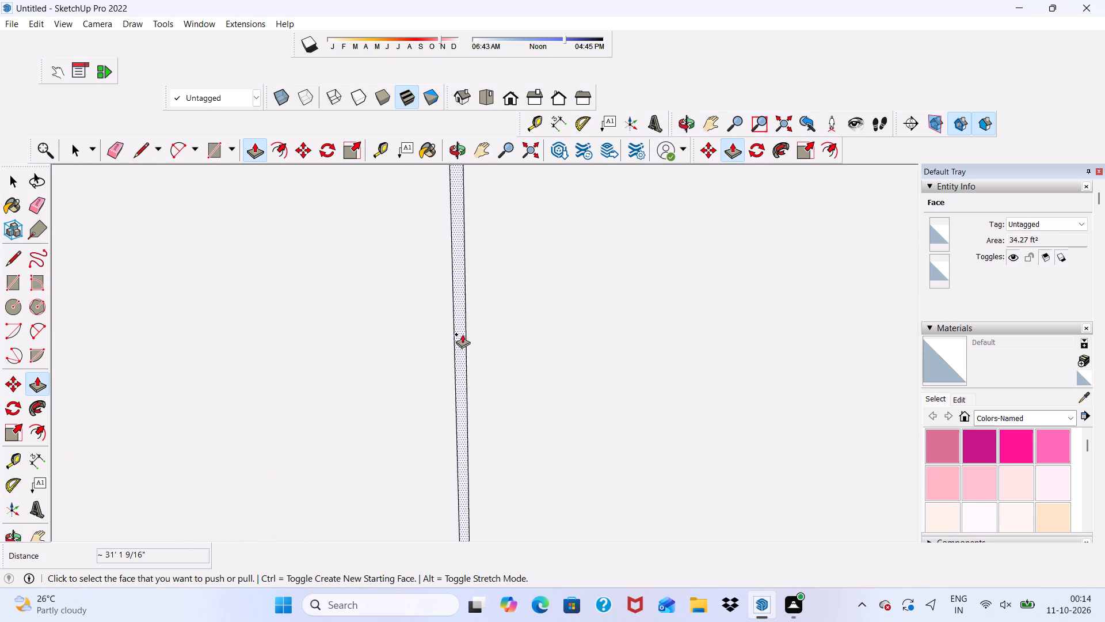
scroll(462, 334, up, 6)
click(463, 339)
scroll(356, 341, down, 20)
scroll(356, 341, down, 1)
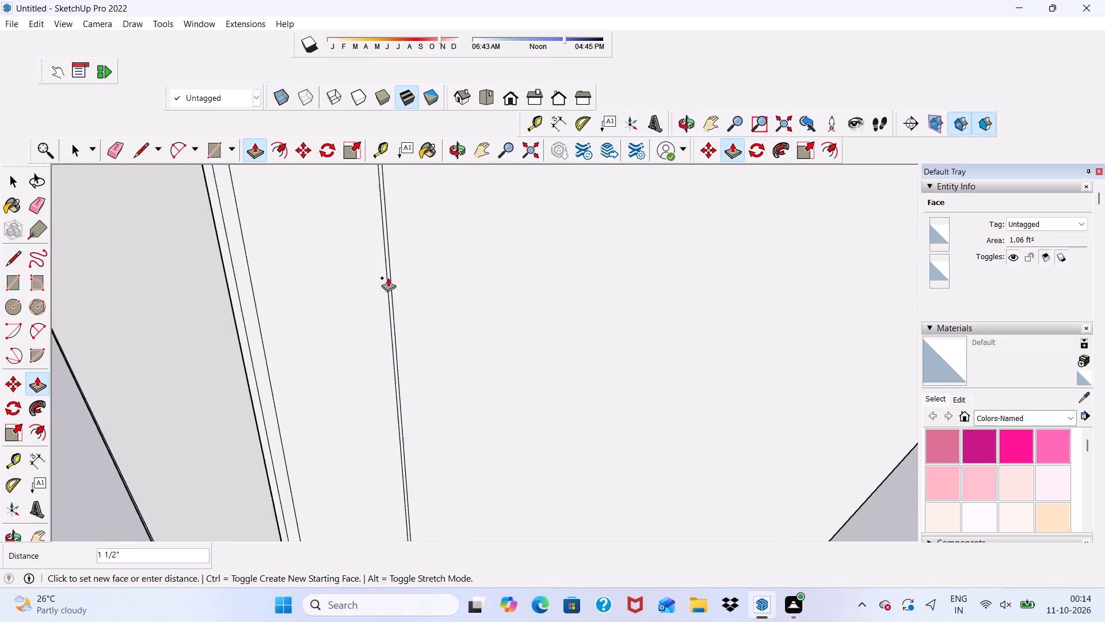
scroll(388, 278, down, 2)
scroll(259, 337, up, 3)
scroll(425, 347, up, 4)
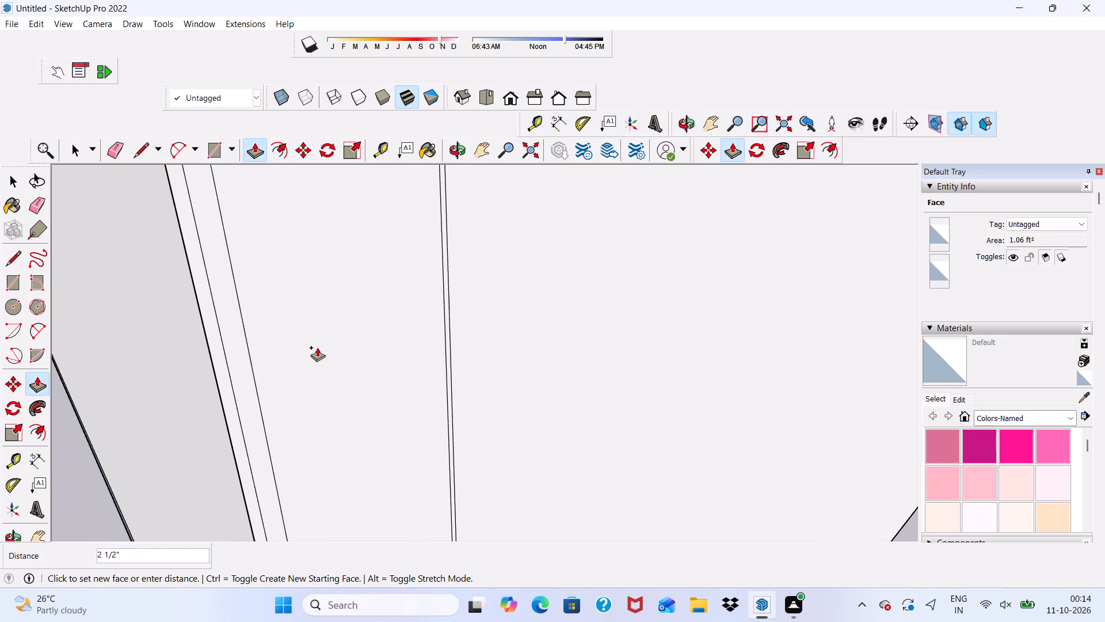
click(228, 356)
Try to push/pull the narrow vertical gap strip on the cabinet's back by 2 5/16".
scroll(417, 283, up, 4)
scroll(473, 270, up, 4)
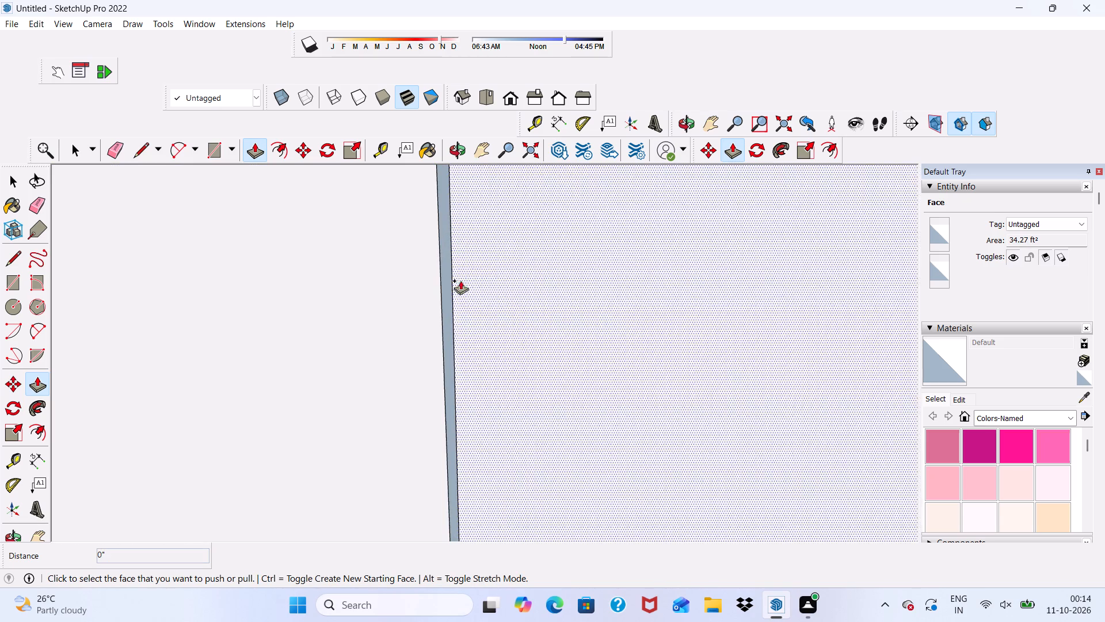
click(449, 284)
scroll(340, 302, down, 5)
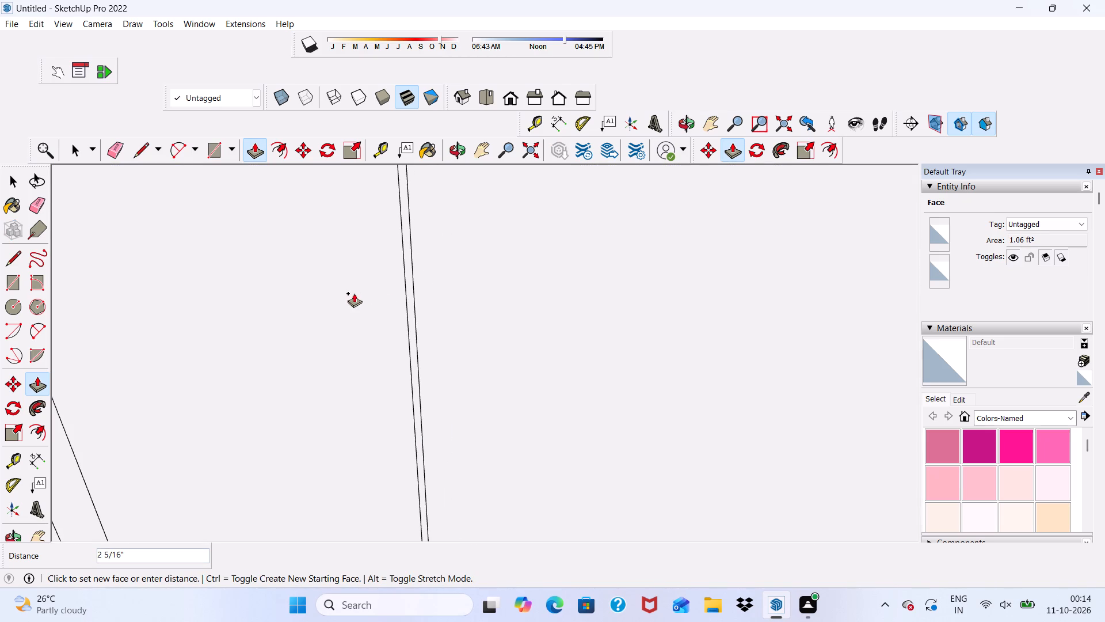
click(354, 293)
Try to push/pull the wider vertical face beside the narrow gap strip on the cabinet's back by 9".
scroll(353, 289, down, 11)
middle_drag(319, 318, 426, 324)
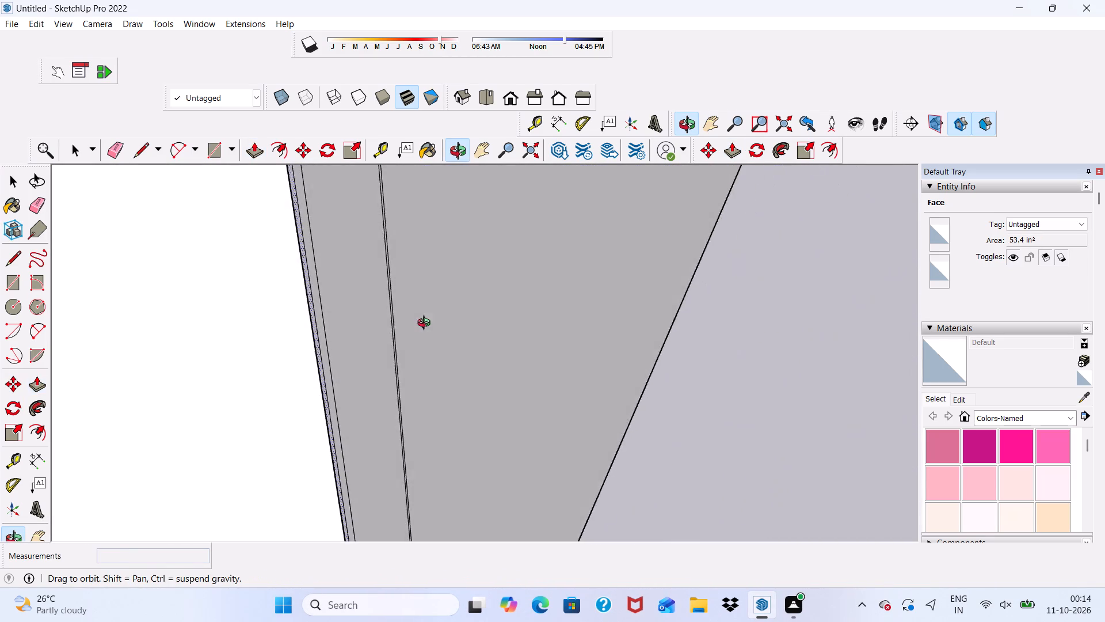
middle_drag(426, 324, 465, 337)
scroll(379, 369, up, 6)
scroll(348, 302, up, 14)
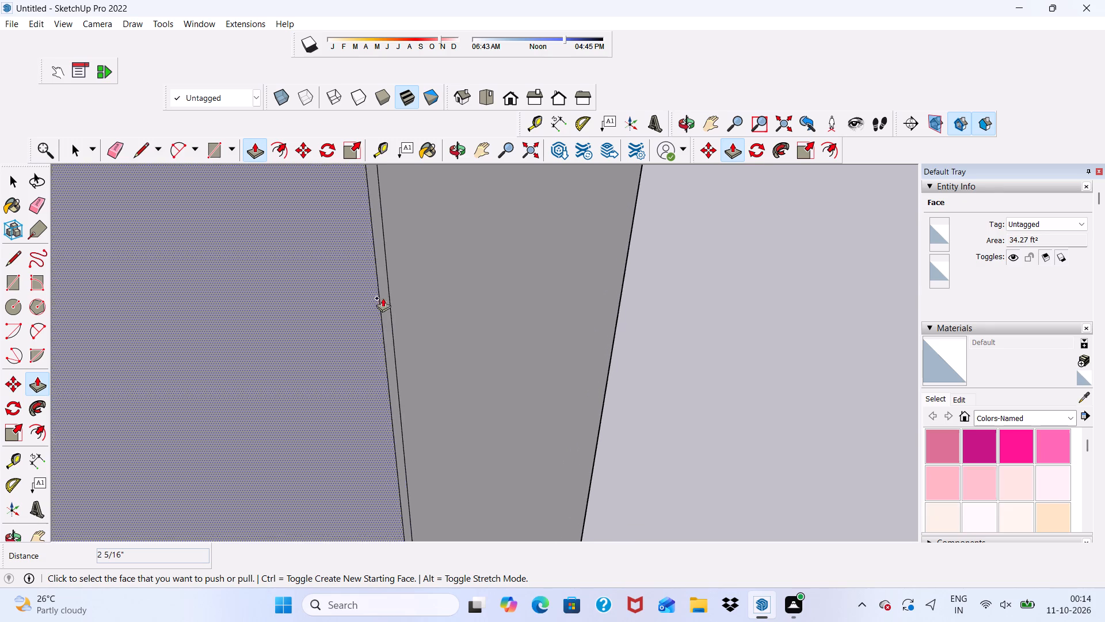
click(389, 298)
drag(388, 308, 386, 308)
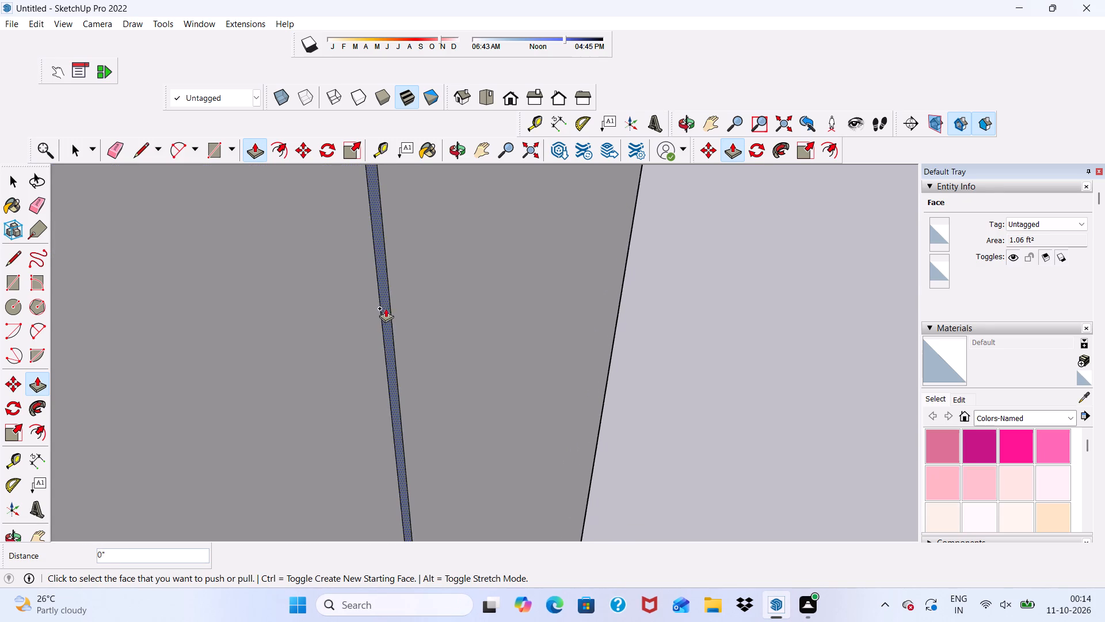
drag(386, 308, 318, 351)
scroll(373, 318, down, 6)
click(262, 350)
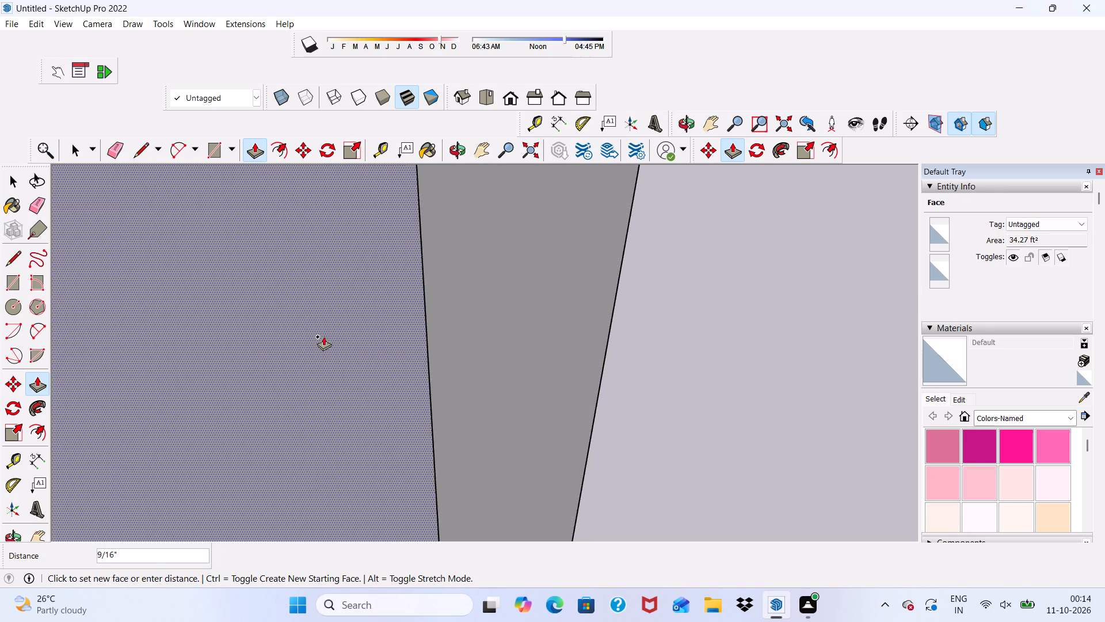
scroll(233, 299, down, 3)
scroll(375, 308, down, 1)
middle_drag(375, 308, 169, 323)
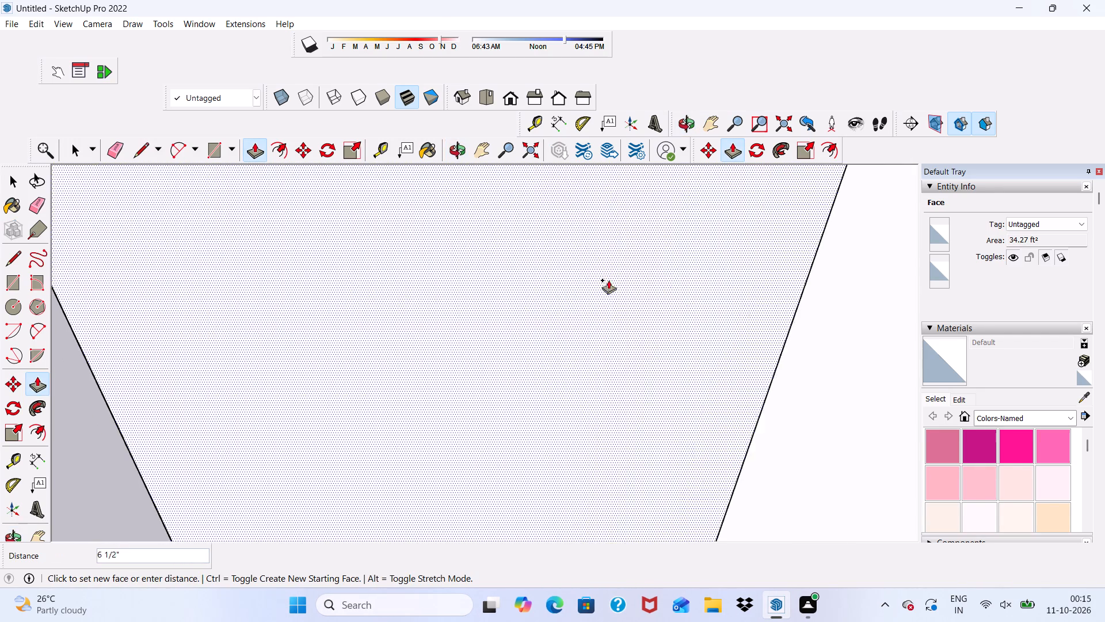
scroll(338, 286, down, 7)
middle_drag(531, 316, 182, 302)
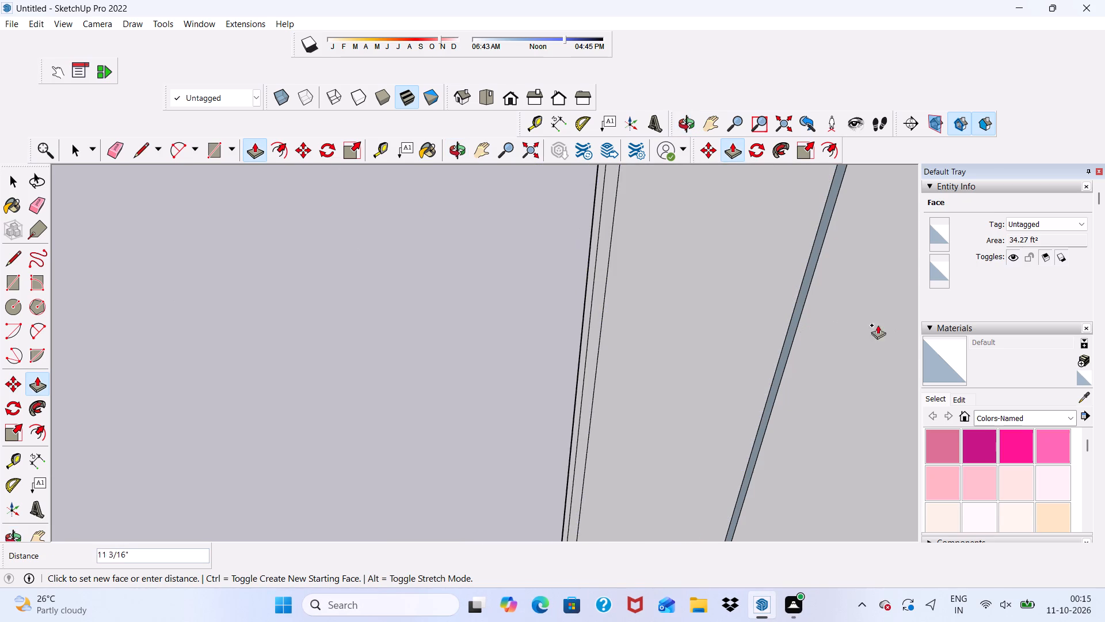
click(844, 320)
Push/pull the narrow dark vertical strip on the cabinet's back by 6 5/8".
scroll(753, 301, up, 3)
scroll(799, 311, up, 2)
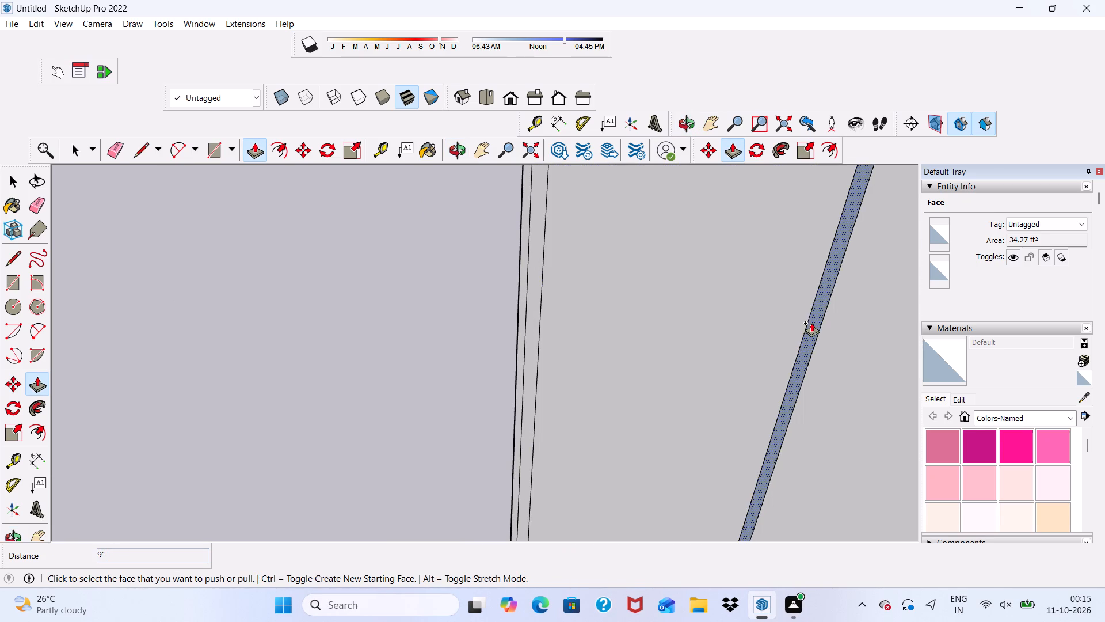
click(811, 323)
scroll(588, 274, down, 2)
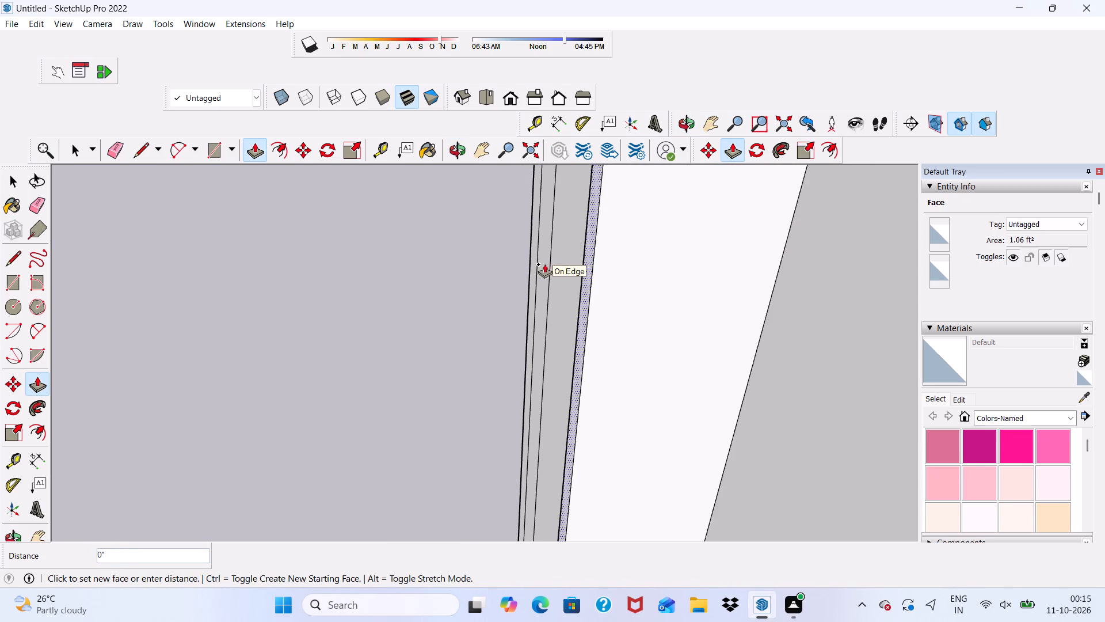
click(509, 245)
Erase the edges of the thin vertical fin projecting from the cabinet's back.
scroll(531, 273, down, 13)
middle_drag(542, 325, 706, 319)
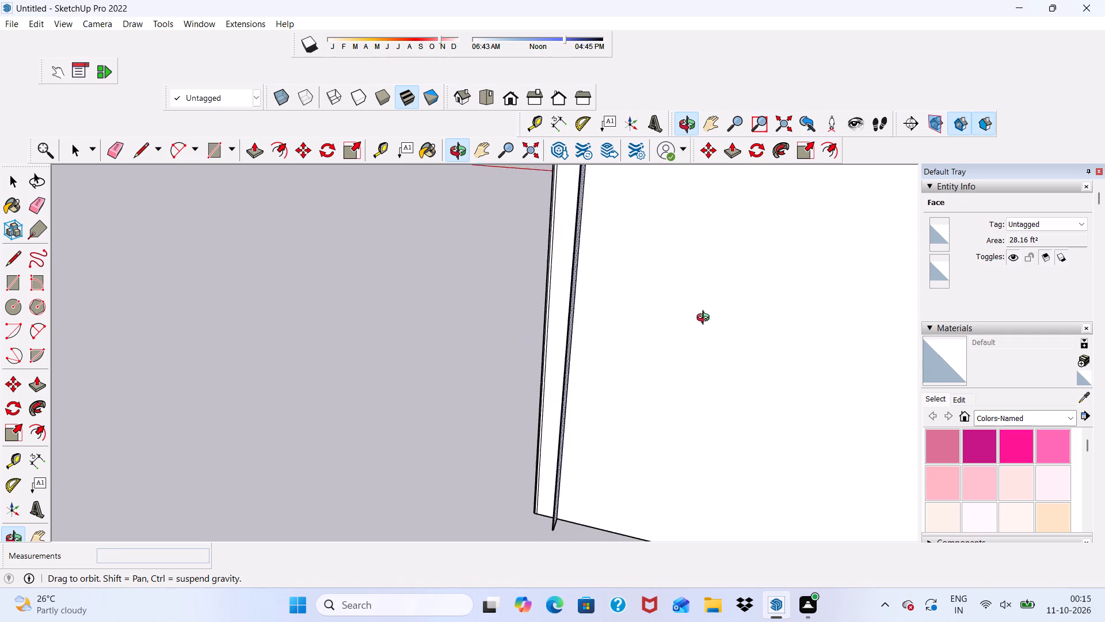
middle_drag(706, 319, 872, 299)
scroll(649, 350, up, 4)
scroll(546, 317, down, 5)
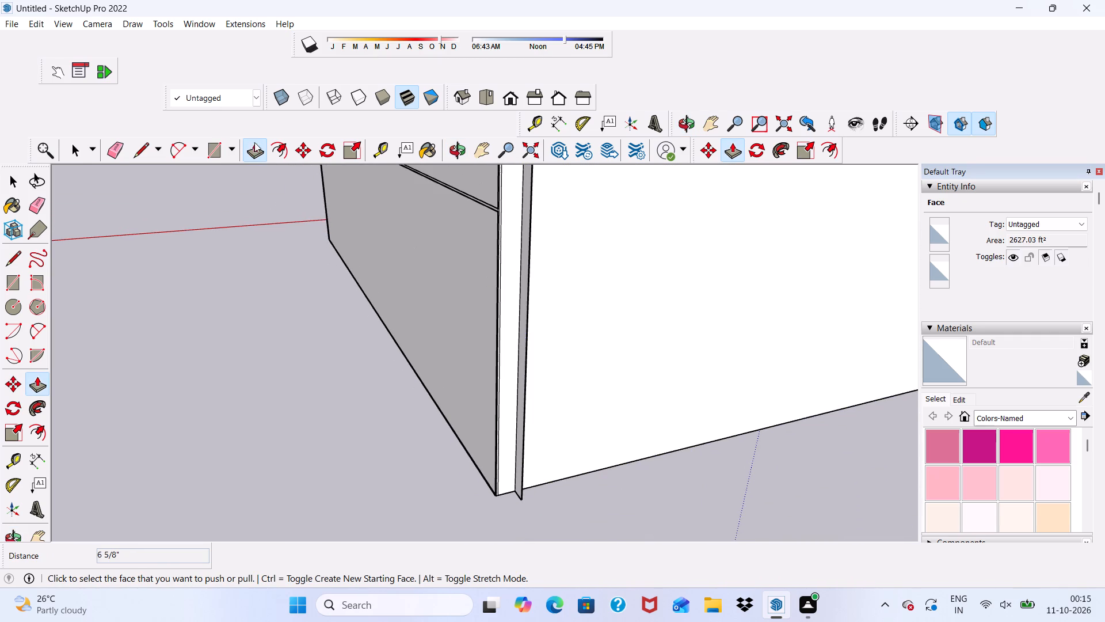
key(space)
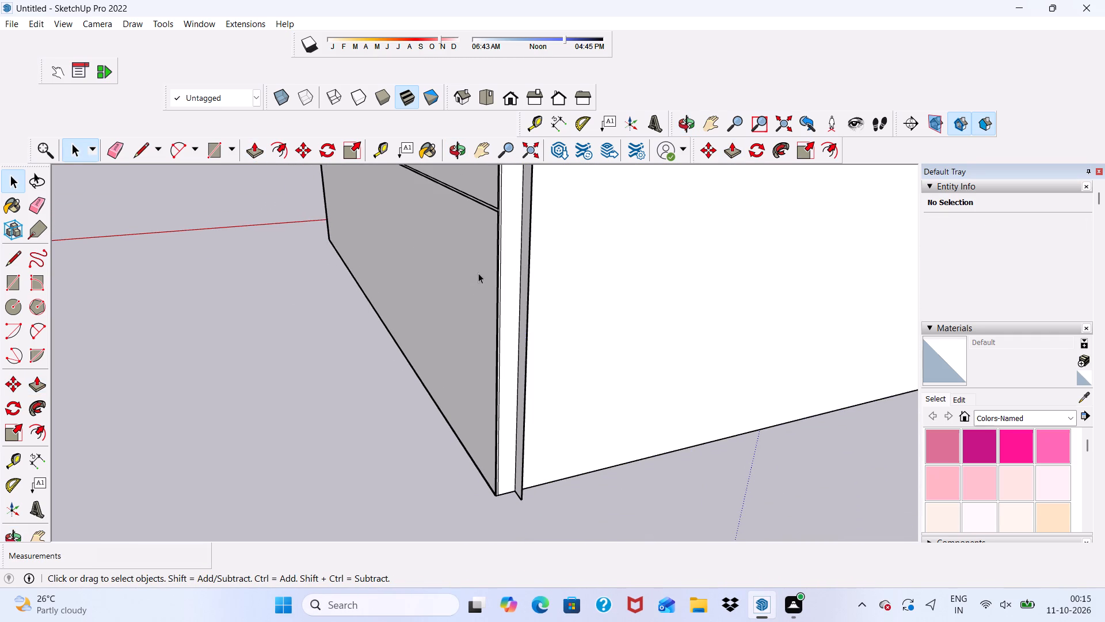
click(112, 147)
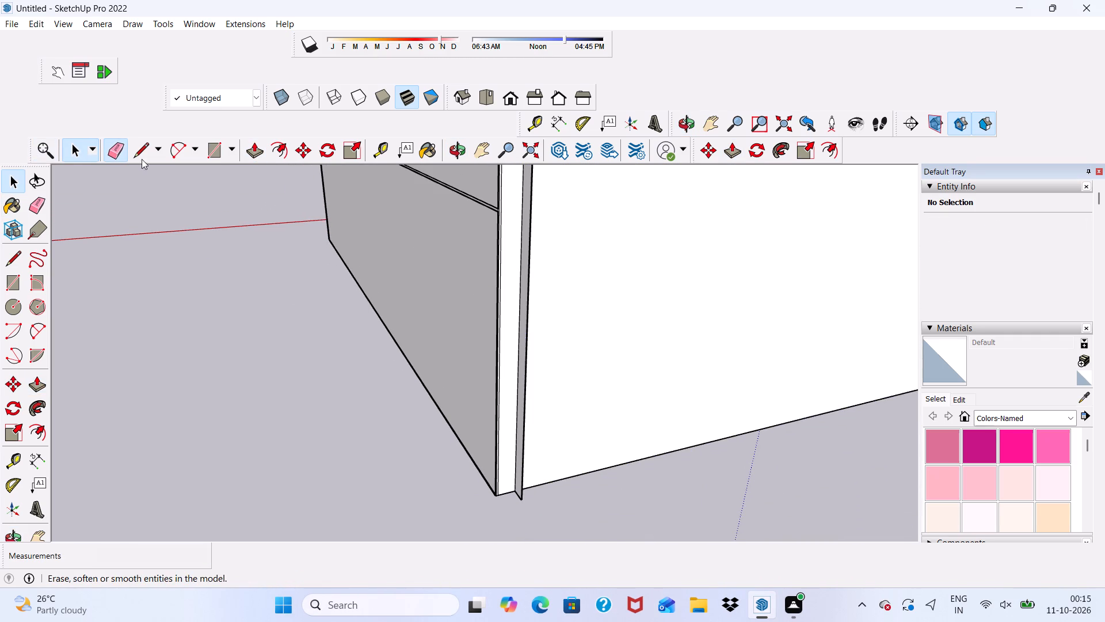
scroll(541, 291, up, 1)
drag(536, 283, 523, 288)
scroll(521, 285, up, 1)
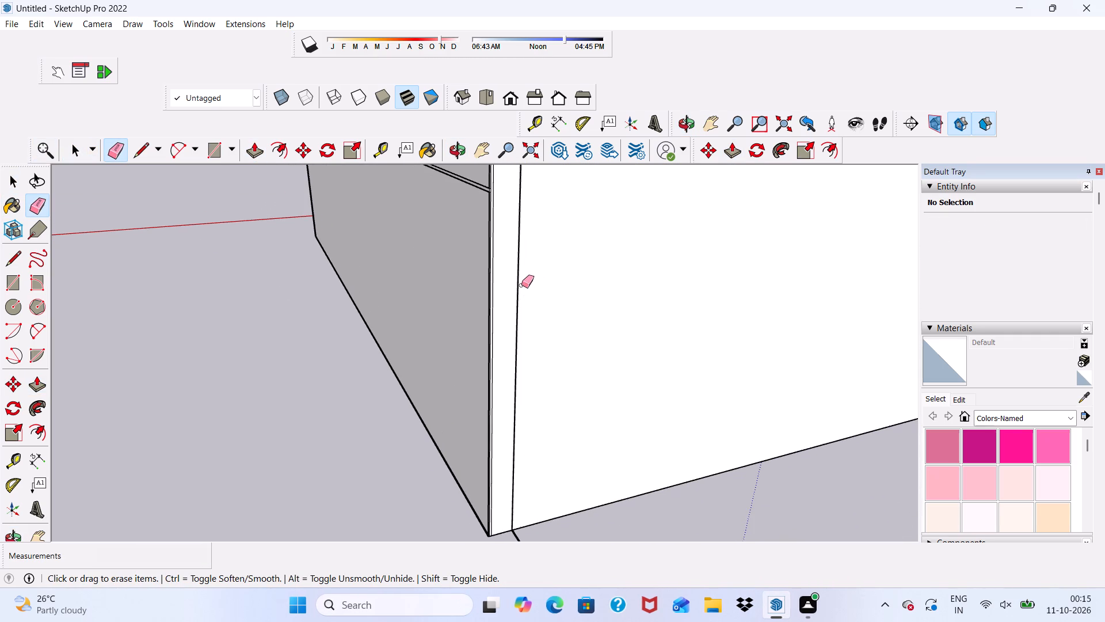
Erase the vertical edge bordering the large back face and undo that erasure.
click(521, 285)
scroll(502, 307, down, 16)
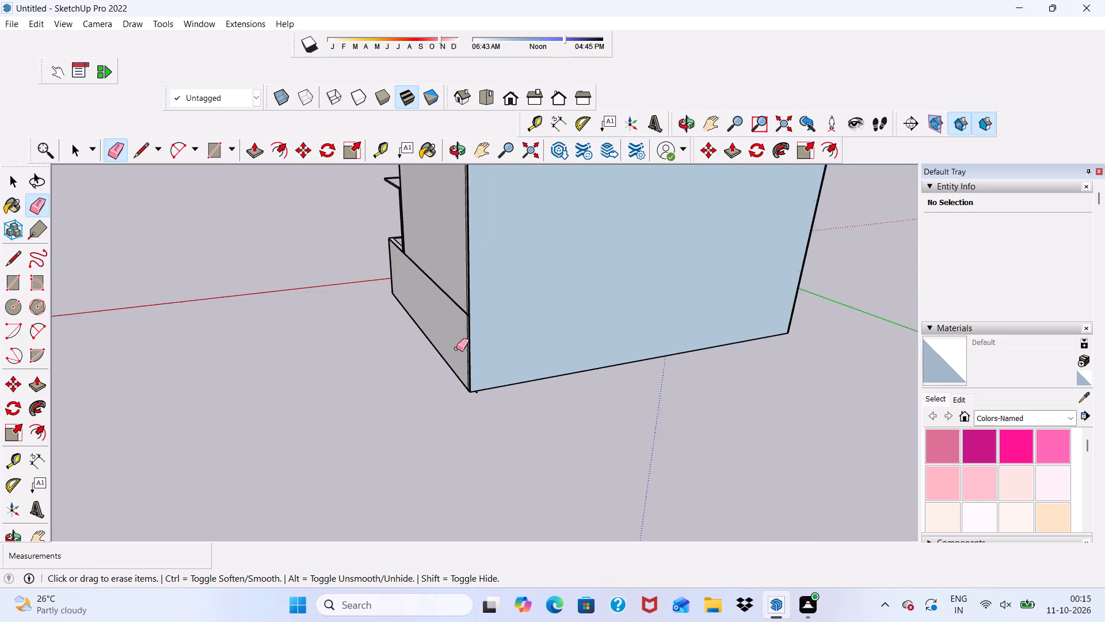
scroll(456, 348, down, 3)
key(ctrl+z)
Erase the leftover edge stub projecting below the bottom edge of the cabinet's back.
scroll(548, 393, up, 2)
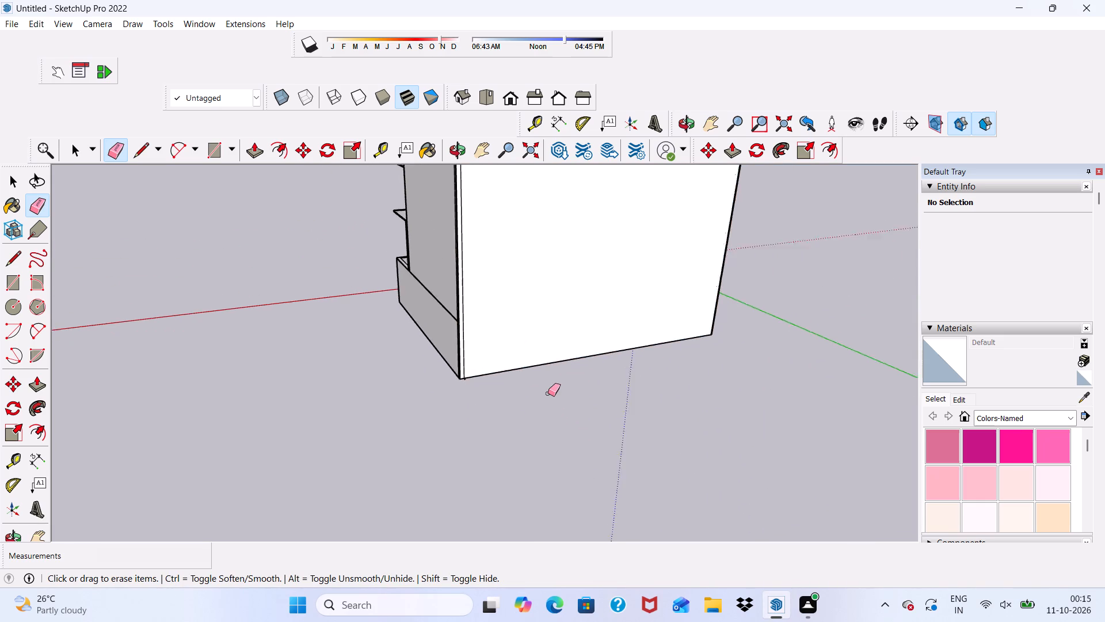
scroll(548, 393, up, 1)
scroll(468, 380, up, 20)
scroll(468, 380, up, 2)
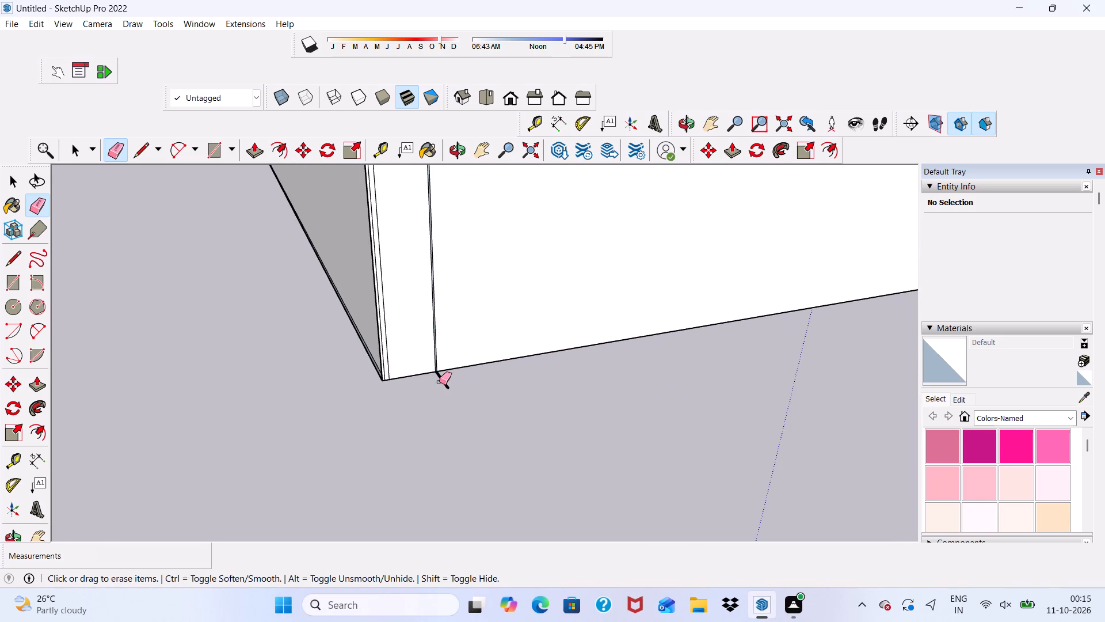
drag(440, 382, 447, 380)
Push/pull the narrow recessed vertical strip on the cabinet's back by 1/16" to bring it flush with the surrounding face.
scroll(440, 294, up, 13)
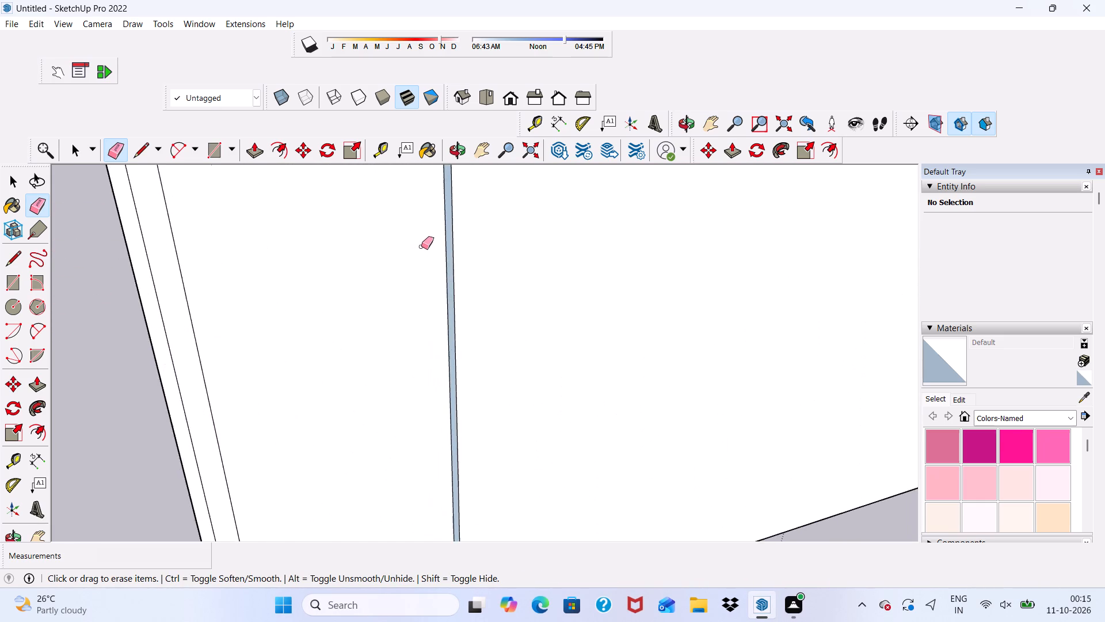
scroll(421, 246, up, 6)
key(space)
scroll(487, 301, up, 4)
click(460, 282)
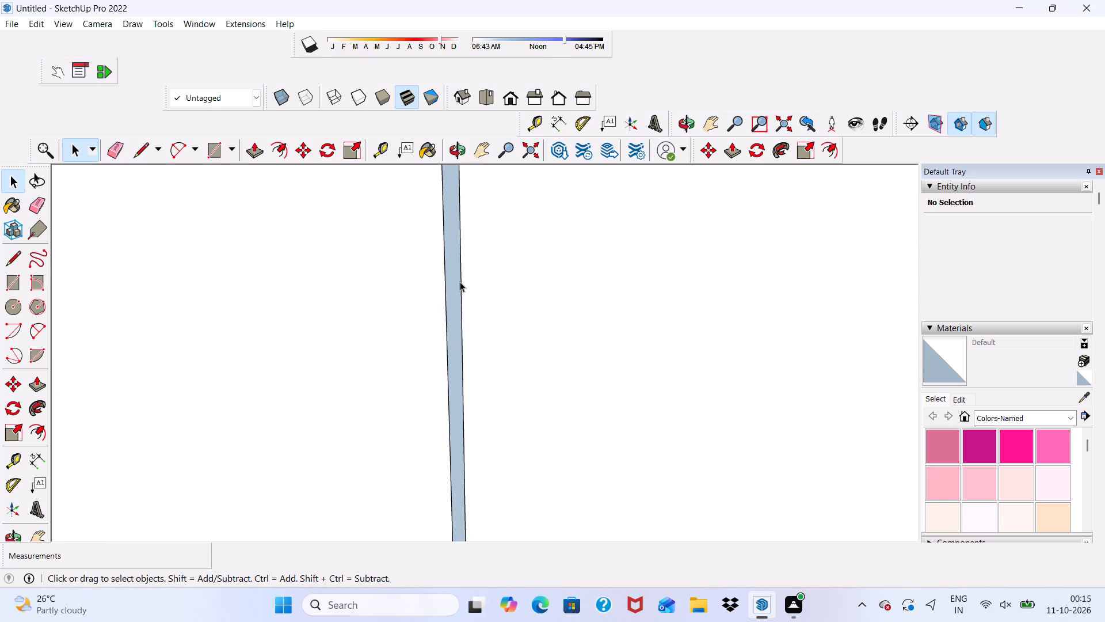
scroll(444, 274, down, 2)
middle_drag(443, 275, 742, 222)
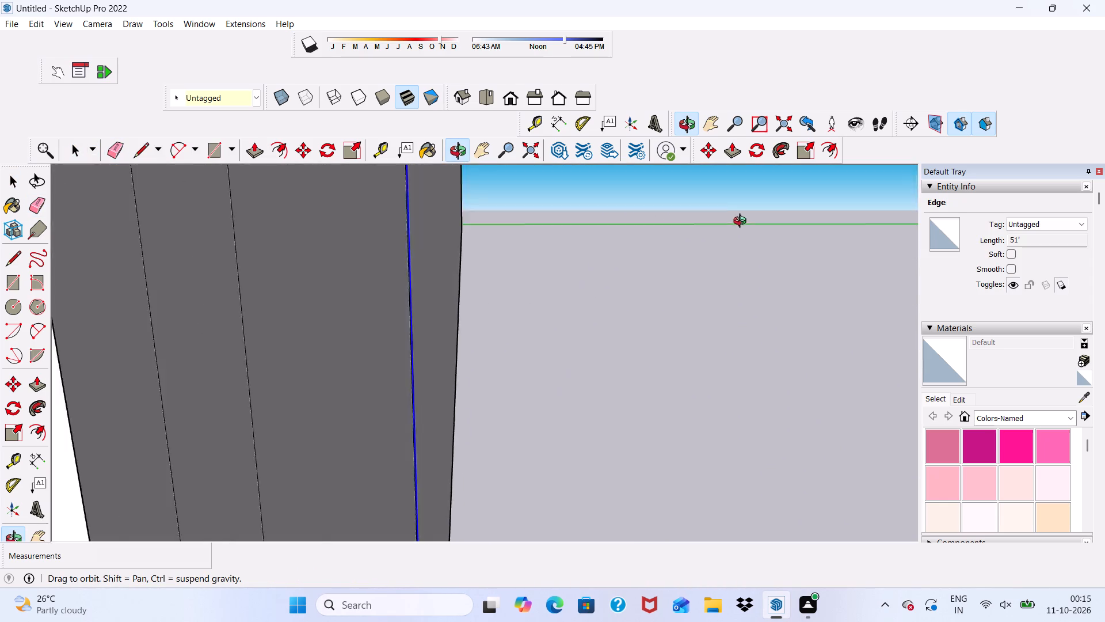
middle_drag(742, 222, 668, 202)
scroll(376, 345, up, 4)
scroll(476, 299, up, 9)
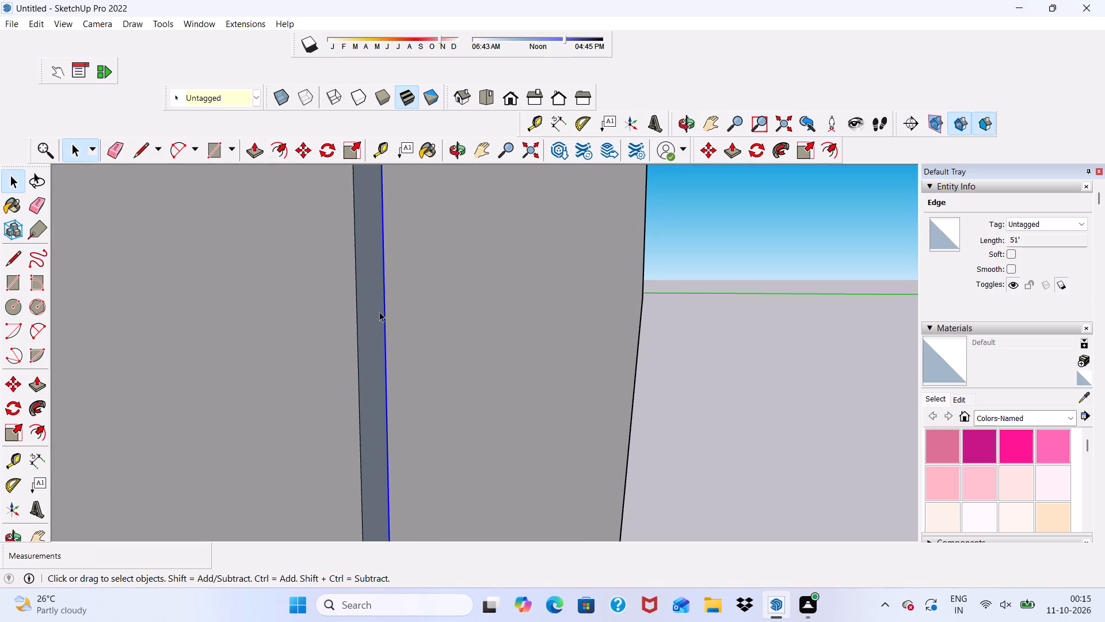
click(371, 305)
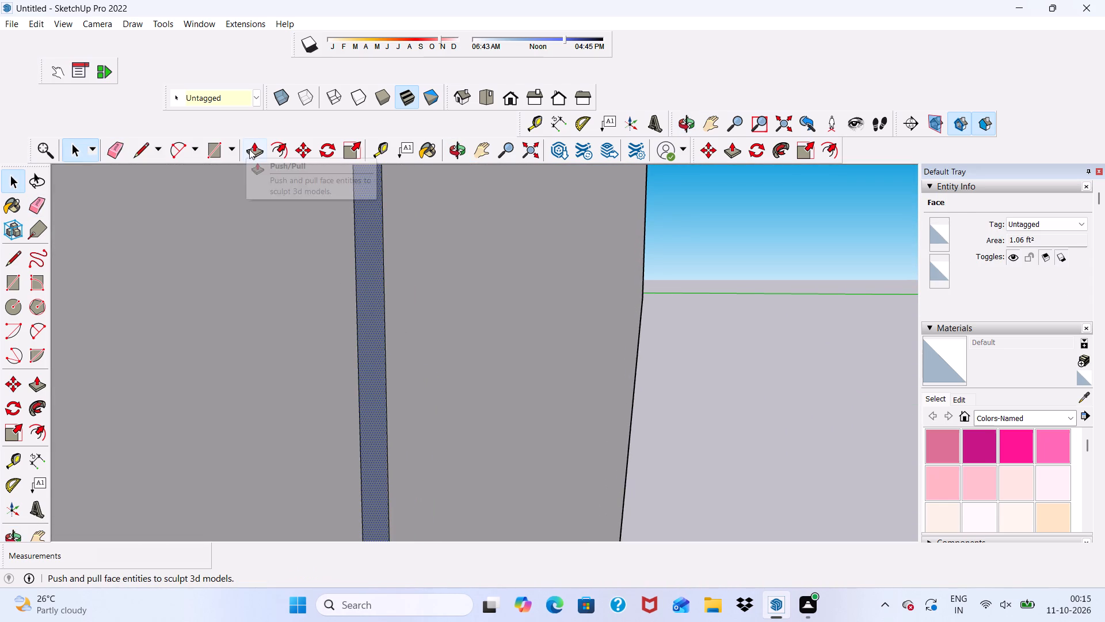
click(250, 150)
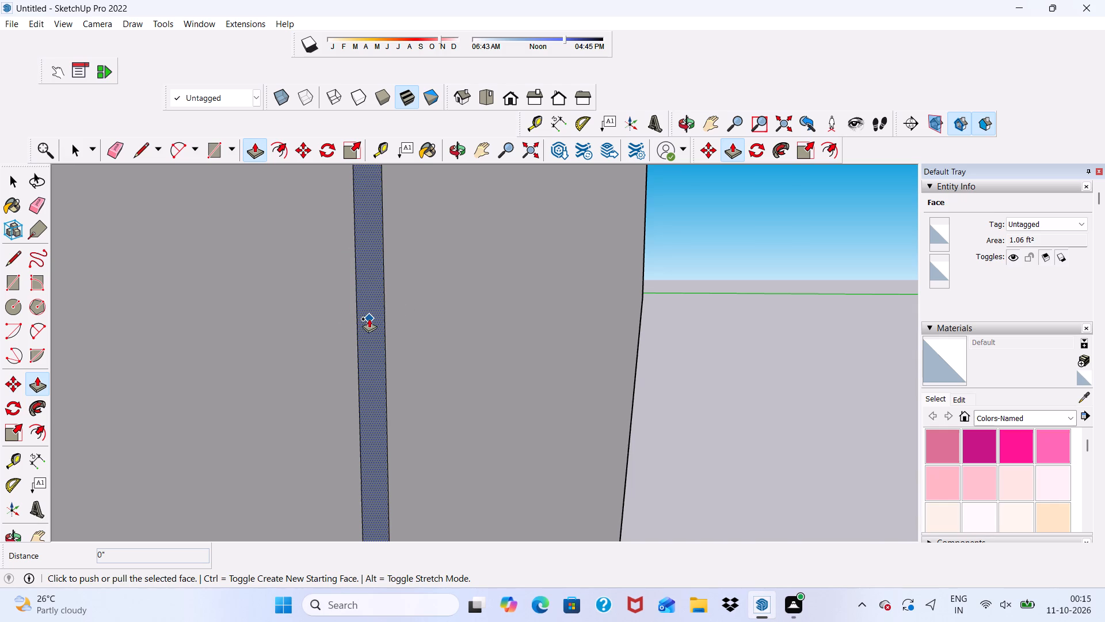
click(369, 318)
click(348, 317)
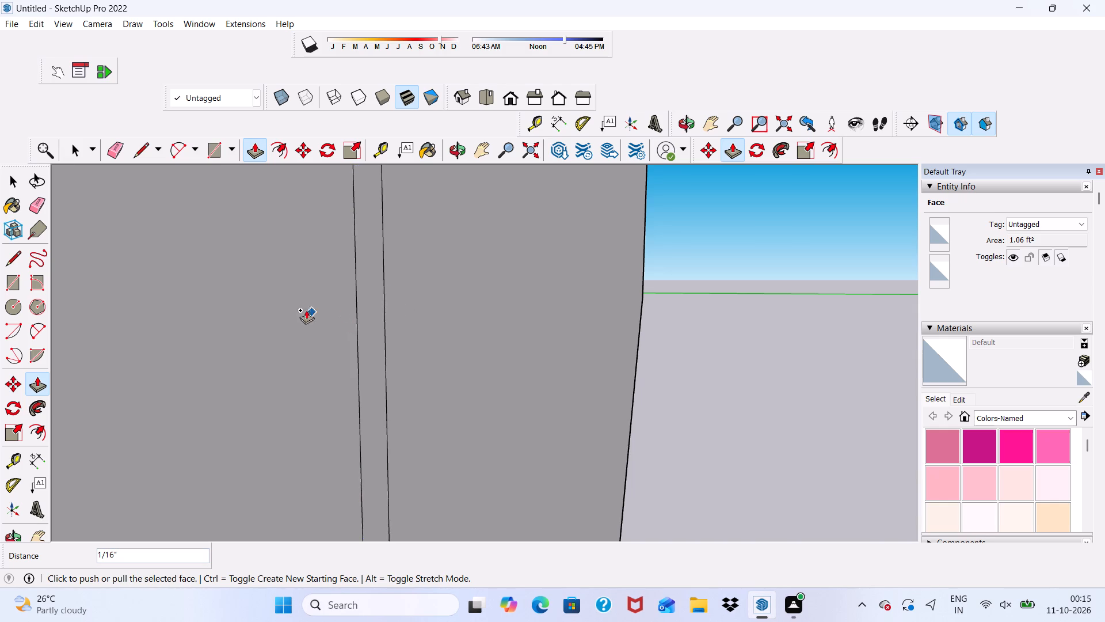
Erase the two vertical seam lines bordering the filled strip on the cabinet's back.
scroll(298, 312, down, 20)
scroll(298, 312, down, 2)
scroll(361, 327, down, 2)
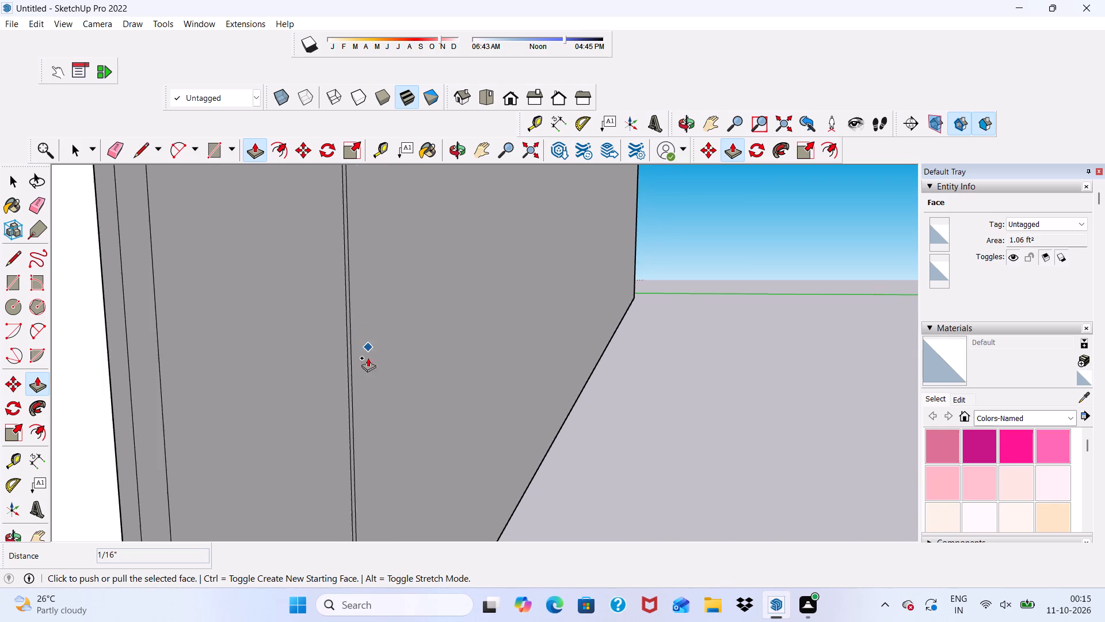
scroll(369, 351, up, 3)
click(117, 145)
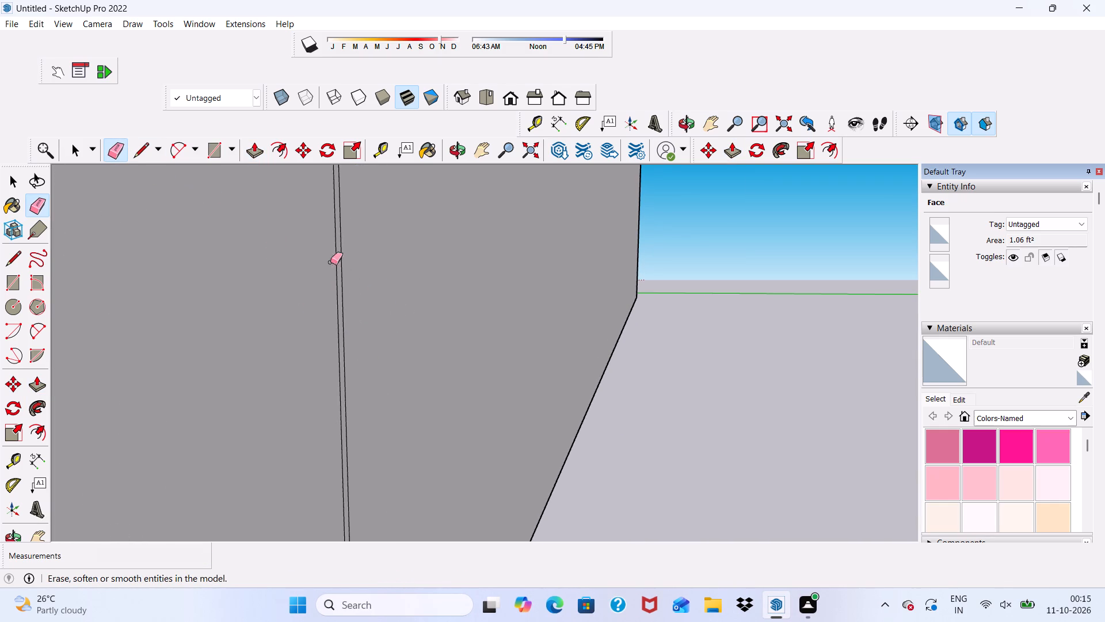
click(342, 264)
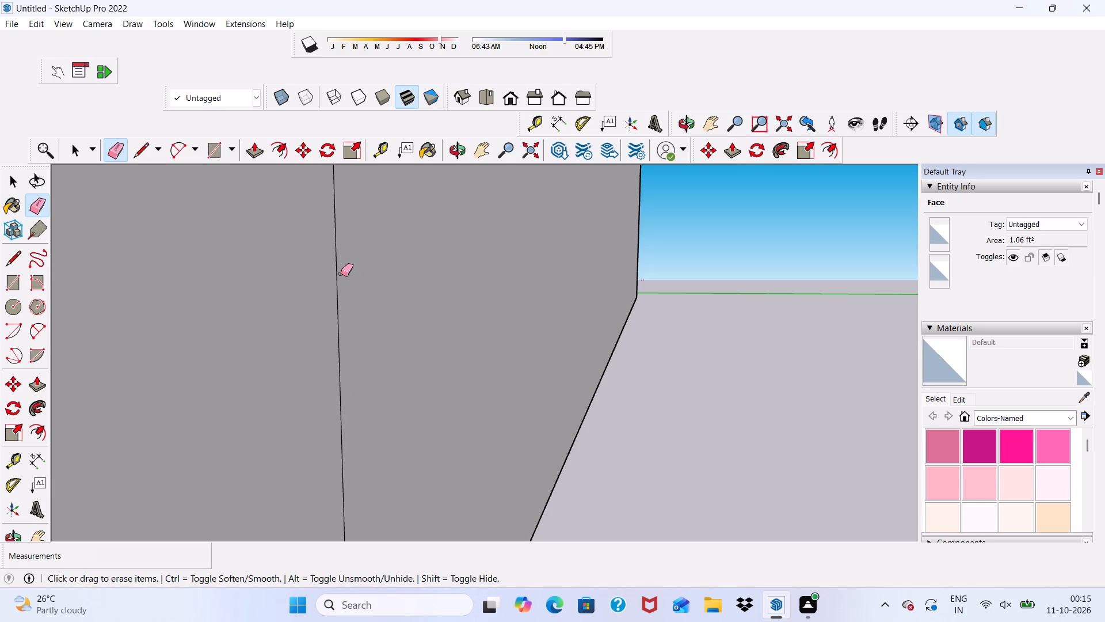
click(340, 274)
click(338, 283)
scroll(313, 284, down, 11)
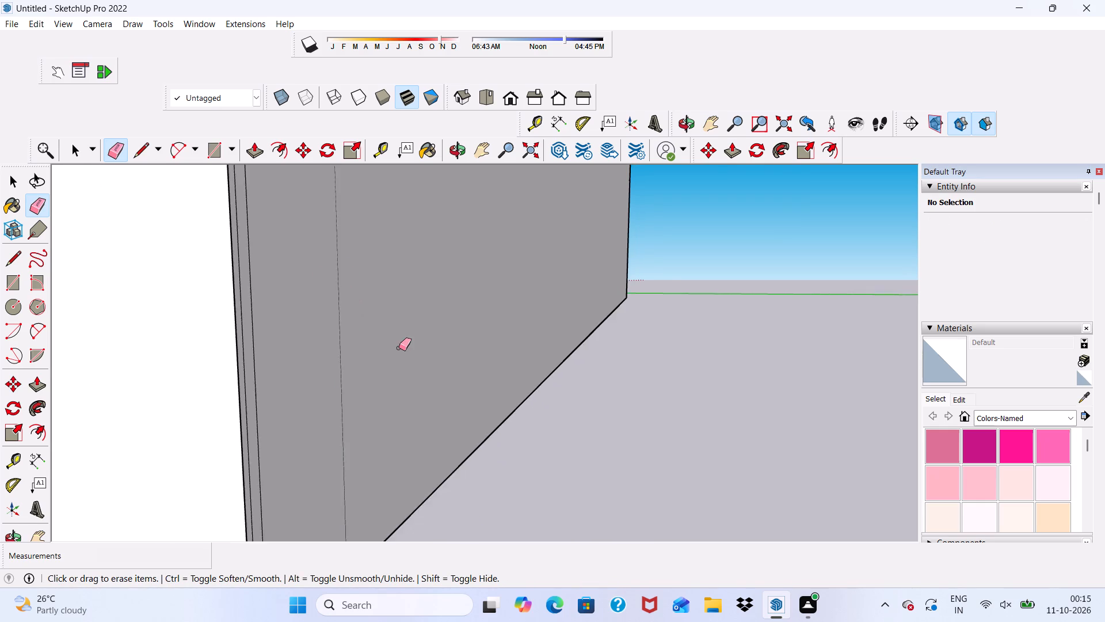
scroll(332, 372, up, 2)
drag(346, 366, 352, 361)
drag(352, 361, 345, 361)
drag(345, 359, 340, 359)
scroll(331, 346, down, 5)
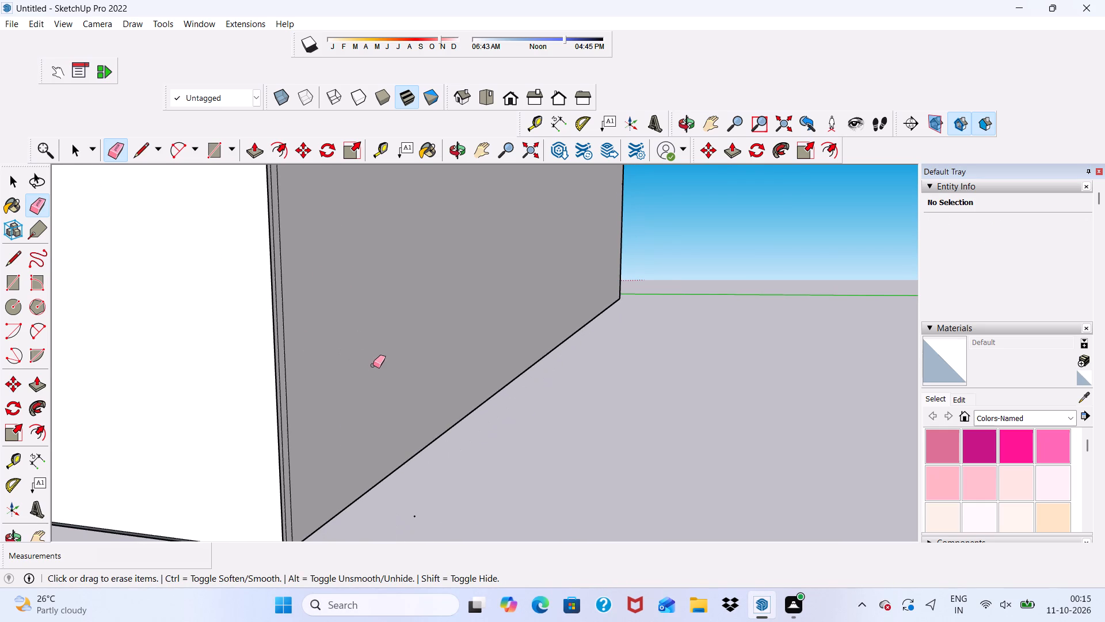
Erase the inner vertical line running beside the side edge of the cabinet's back face.
scroll(288, 348, up, 5)
click(280, 333)
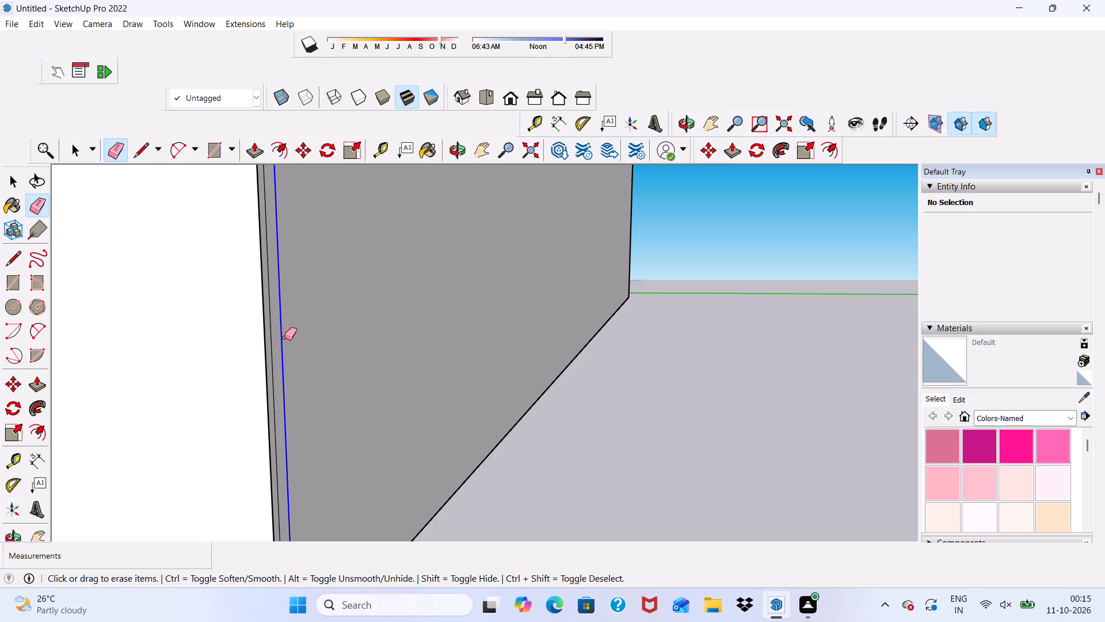
scroll(281, 338, down, 10)
scroll(290, 443, up, 10)
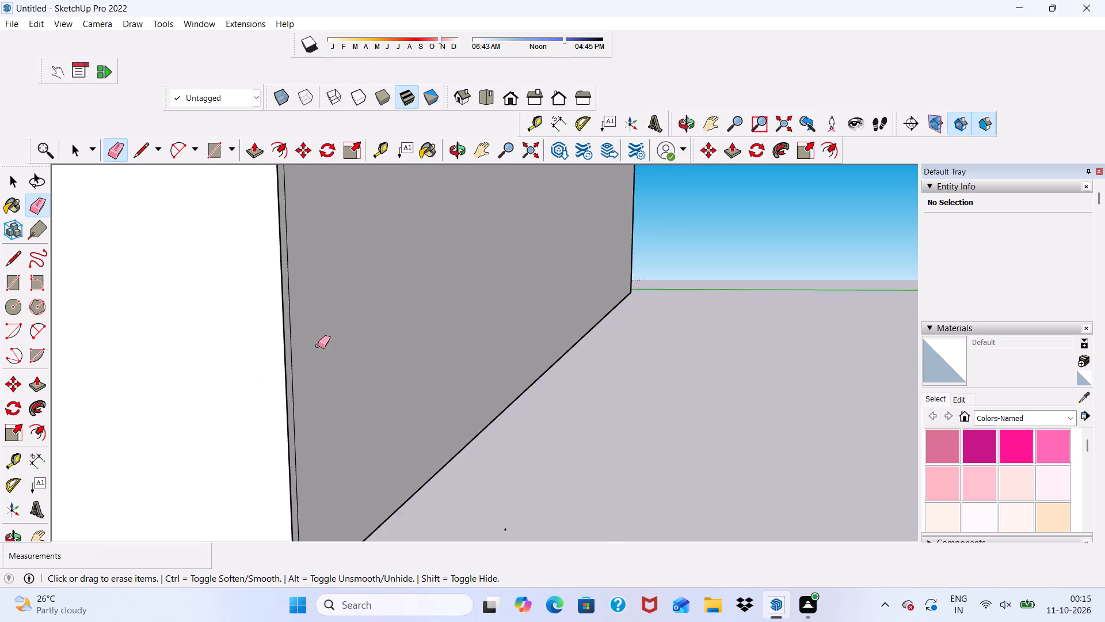
Examine the cabinet's back from its side edge across to the opposite lower corner for leftover seams or gaps.
scroll(318, 346, up, 5)
middle_drag(317, 343, 178, 343)
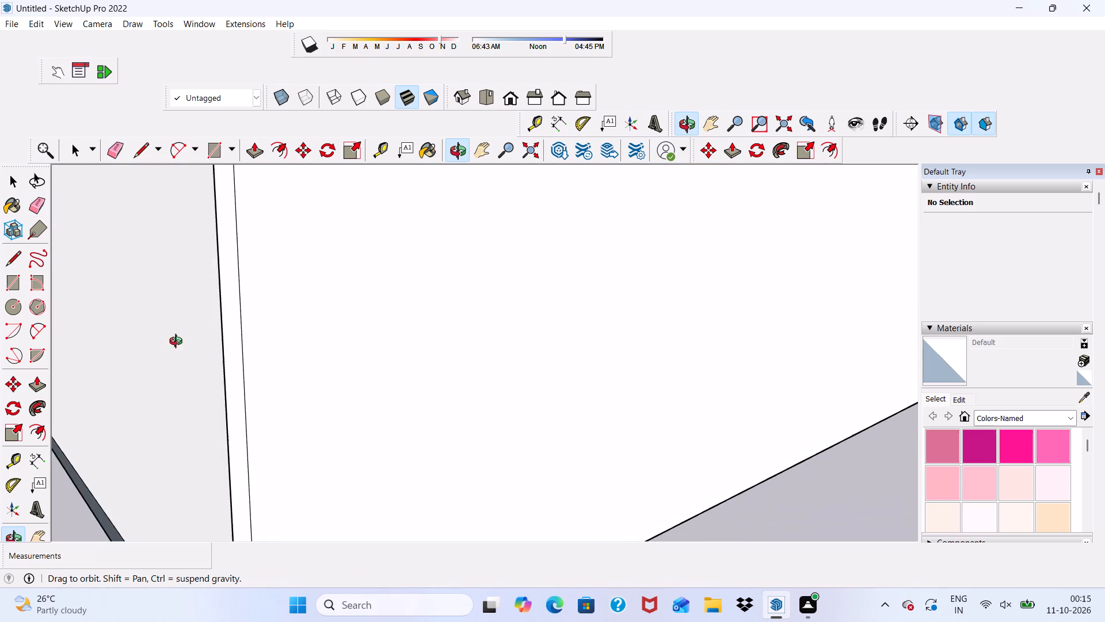
middle_drag(178, 343, 180, 342)
scroll(196, 342, up, 2)
key(space)
scroll(197, 342, down, 3)
scroll(138, 349, down, 2)
middle_drag(140, 362, 342, 329)
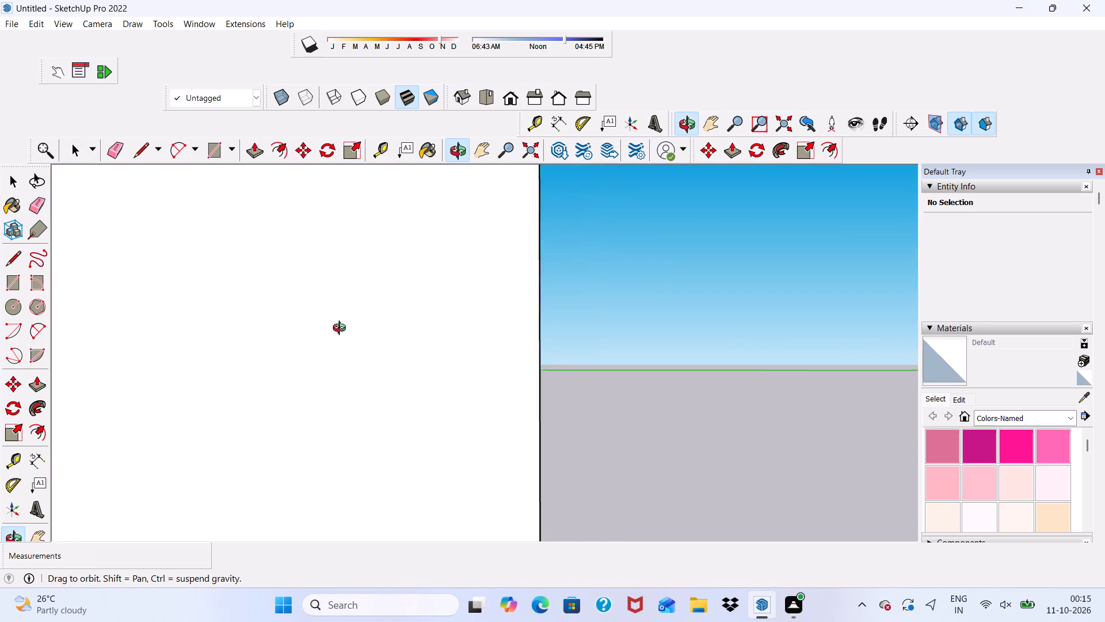
middle_drag(342, 329, 406, 327)
scroll(342, 302, down, 10)
middle_drag(413, 324, 413, 342)
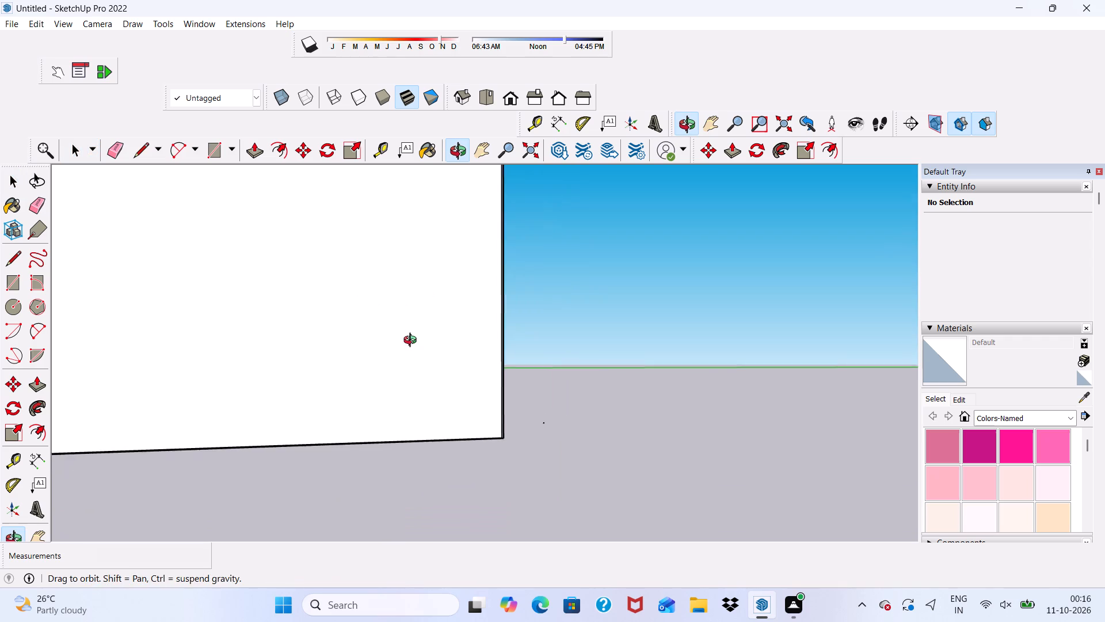
middle_drag(413, 342, 410, 384)
scroll(383, 336, down, 5)
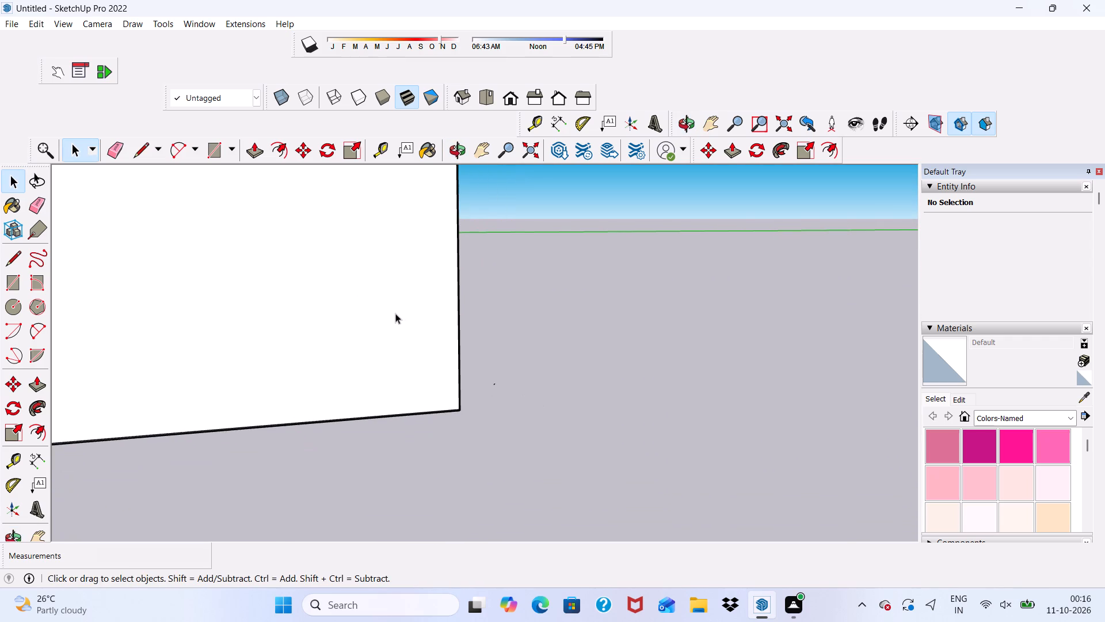
Push/pull the narrow strip face along the bottom edge of the large panel by 10' 3".
scroll(421, 425, up, 2)
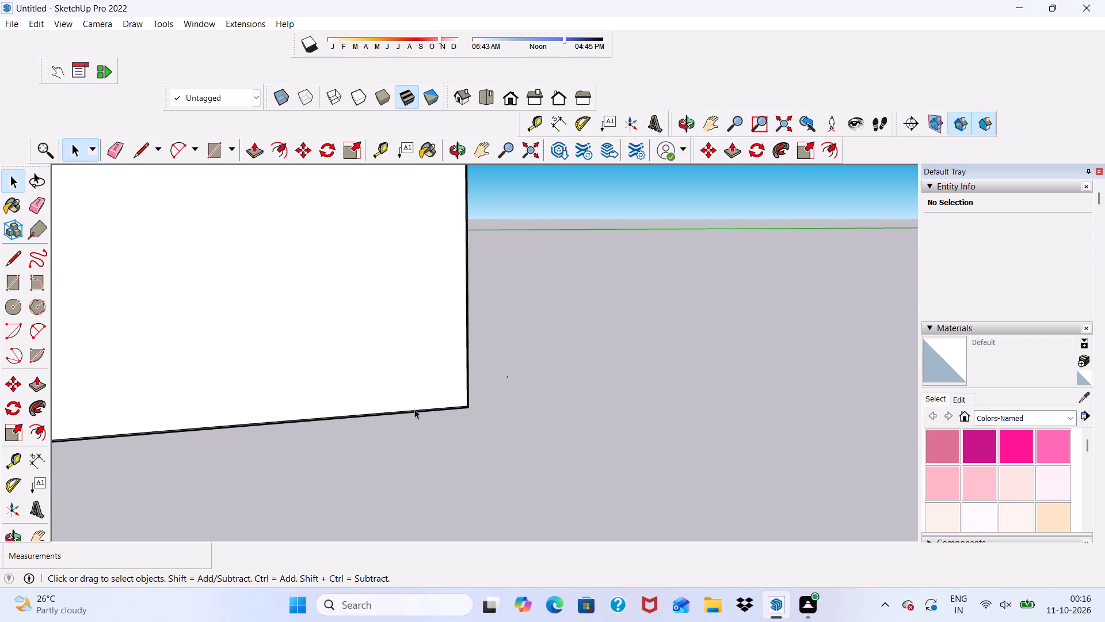
scroll(411, 407, up, 5)
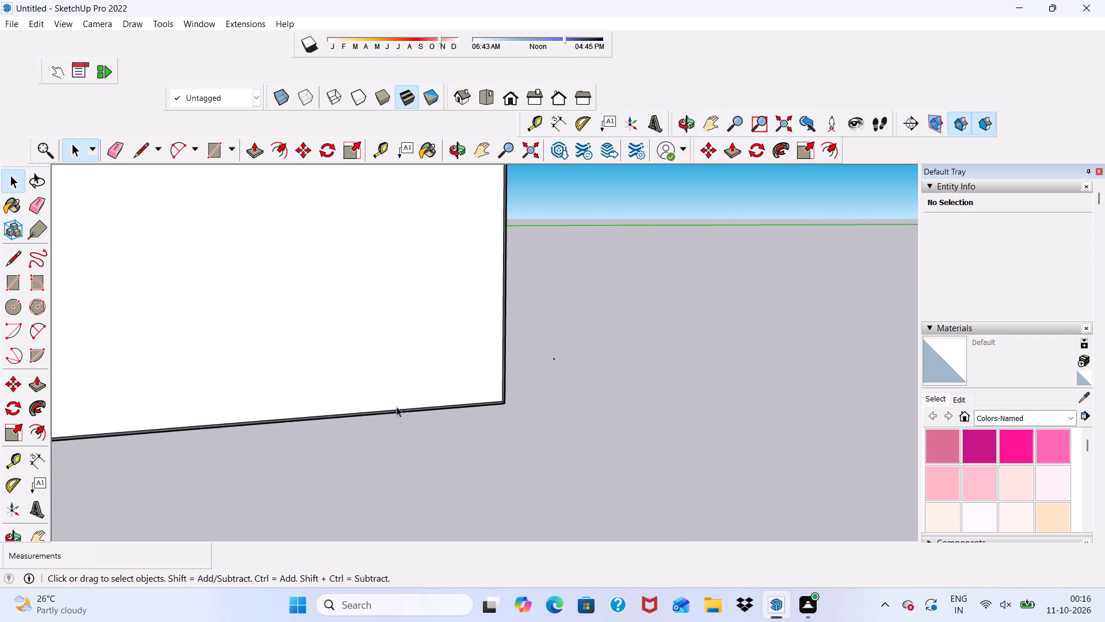
middle_drag(439, 319, 421, 378)
scroll(421, 420, up, 10)
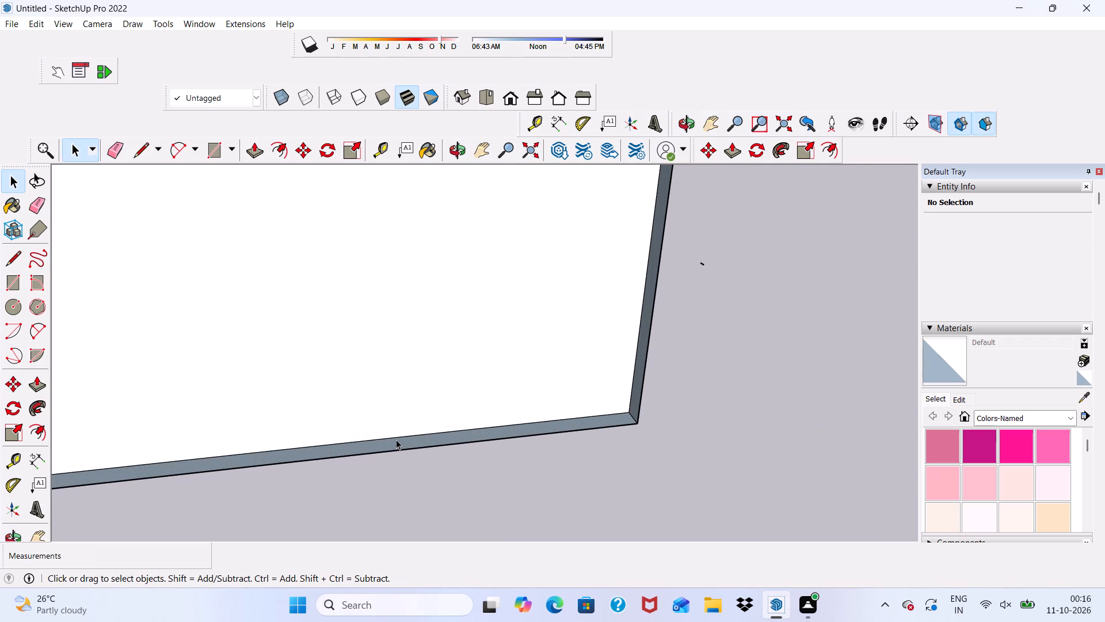
click(396, 439)
click(404, 445)
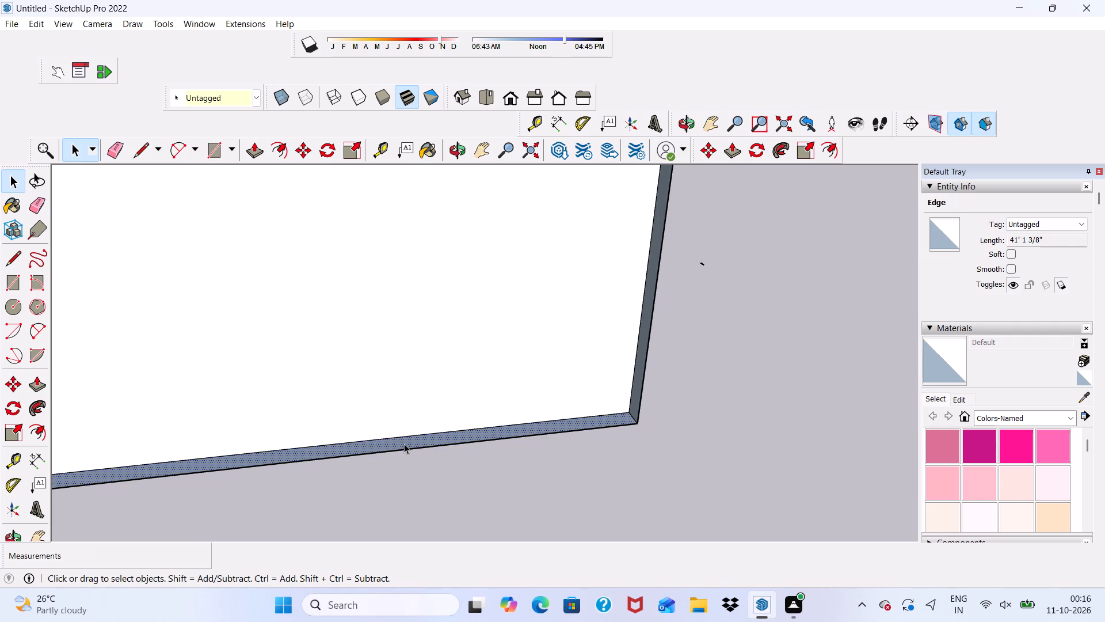
click(254, 154)
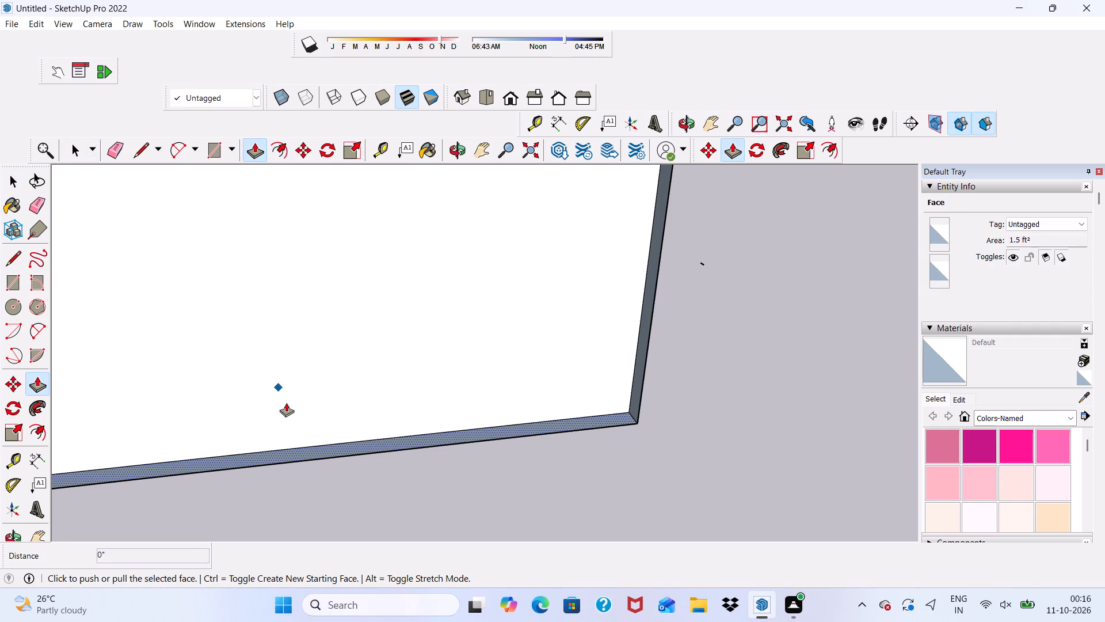
click(299, 450)
scroll(285, 382, down, 5)
scroll(303, 274, down, 20)
scroll(303, 274, down, 14)
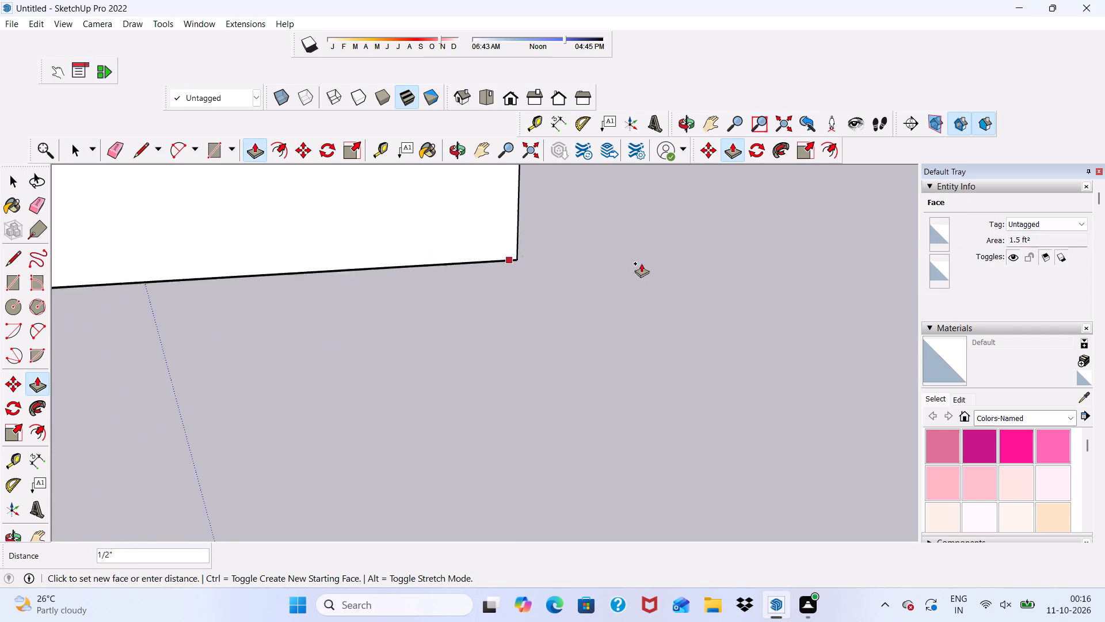
scroll(641, 263, down, 10)
scroll(478, 206, up, 4)
scroll(485, 194, down, 3)
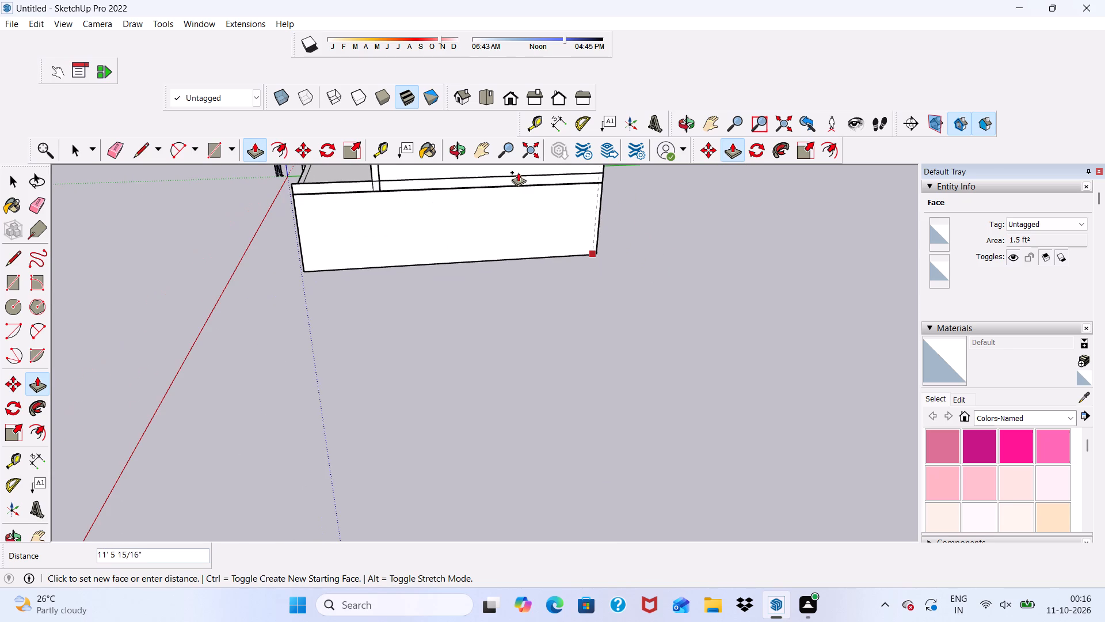
scroll(481, 187, up, 9)
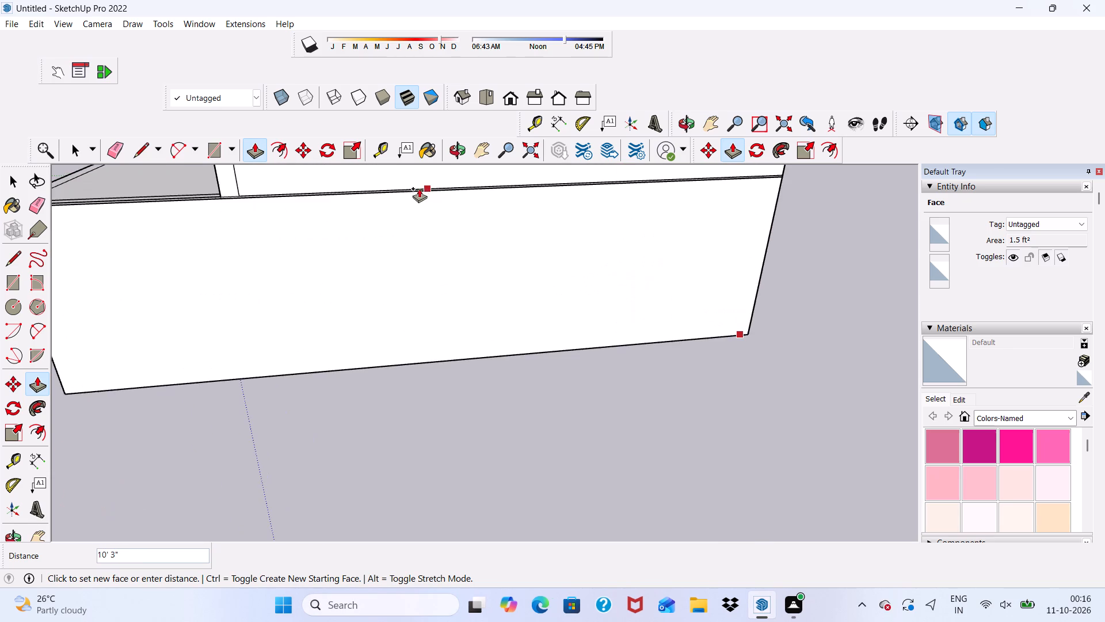
scroll(394, 194, up, 2)
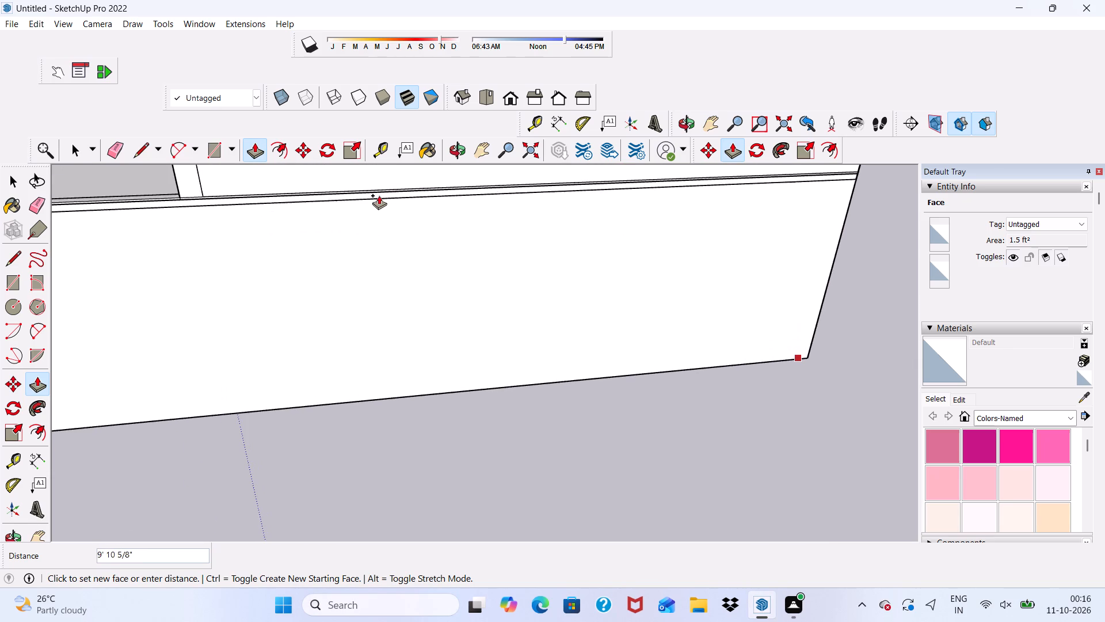
click(380, 192)
Push/pull the narrow strip face between the side panel and the base by 40' 9", up to the cabinet's top edge.
scroll(405, 240, down, 7)
scroll(581, 220, up, 2)
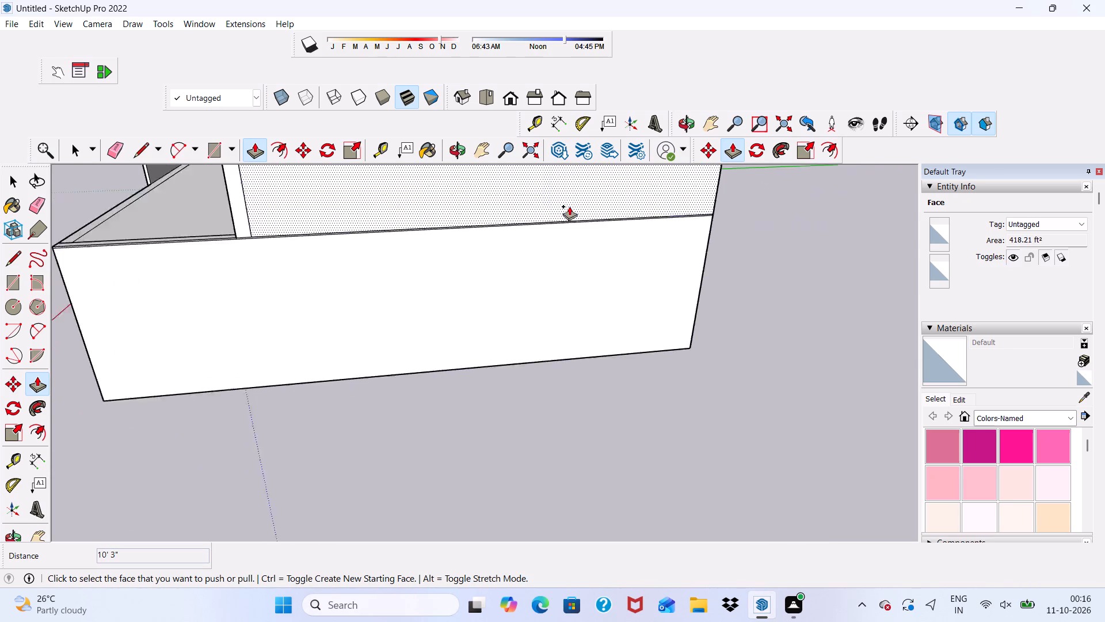
scroll(569, 206, up, 15)
middle_drag(551, 267, 760, 288)
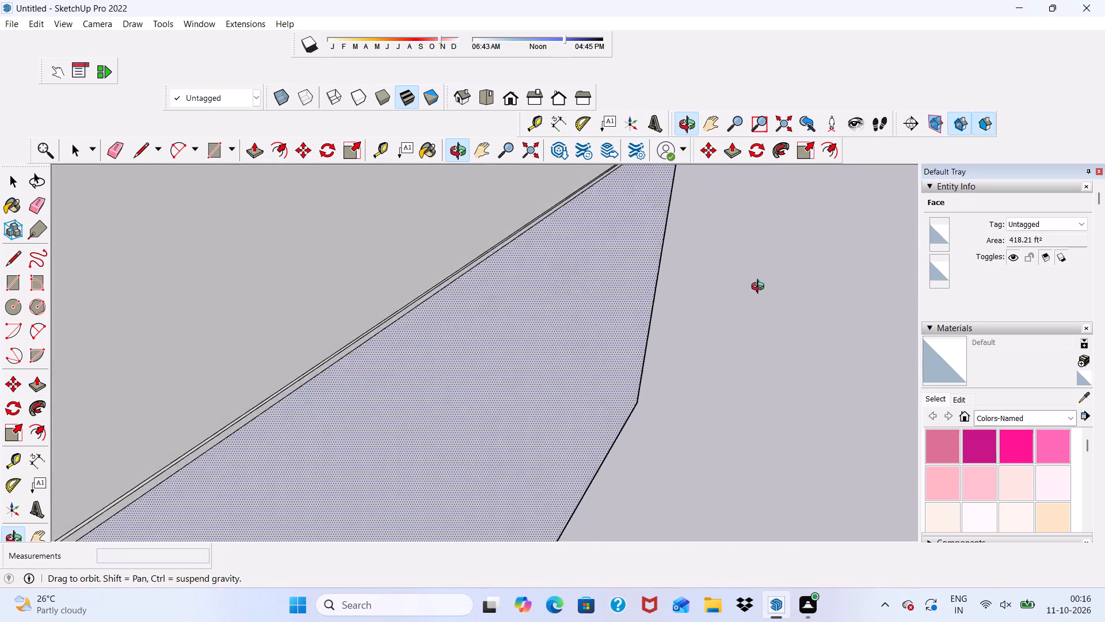
middle_drag(760, 288, 779, 318)
scroll(404, 280, up, 5)
scroll(448, 328, up, 2)
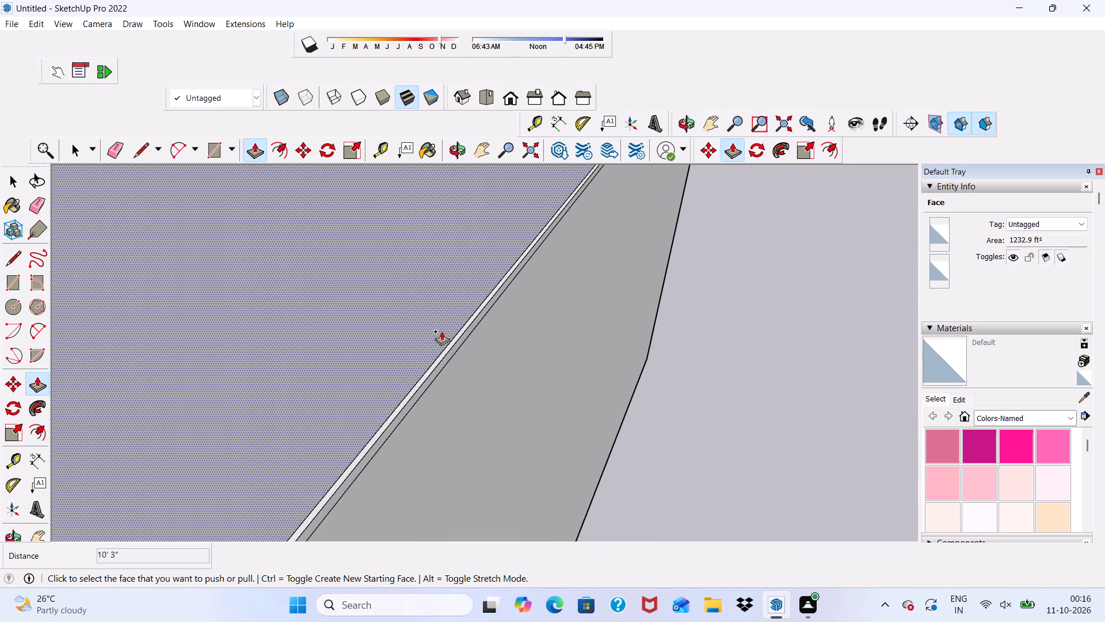
scroll(441, 331, up, 2)
scroll(440, 335, down, 6)
scroll(485, 244, down, 5)
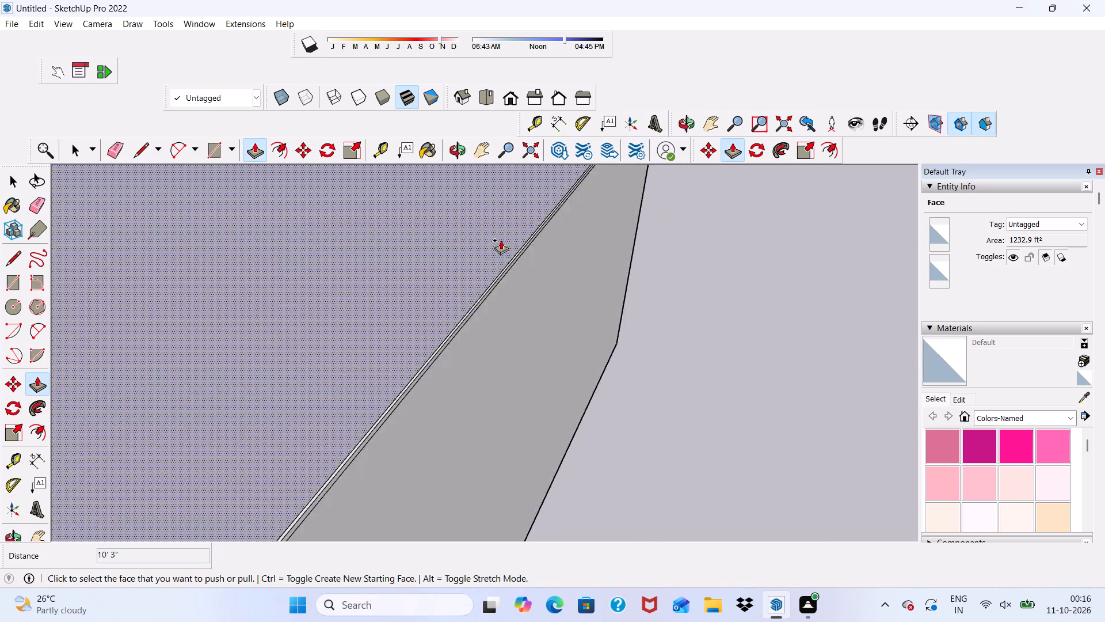
scroll(501, 240, down, 4)
scroll(401, 399, up, 2)
scroll(348, 287, down, 7)
scroll(394, 317, down, 8)
scroll(396, 366, up, 3)
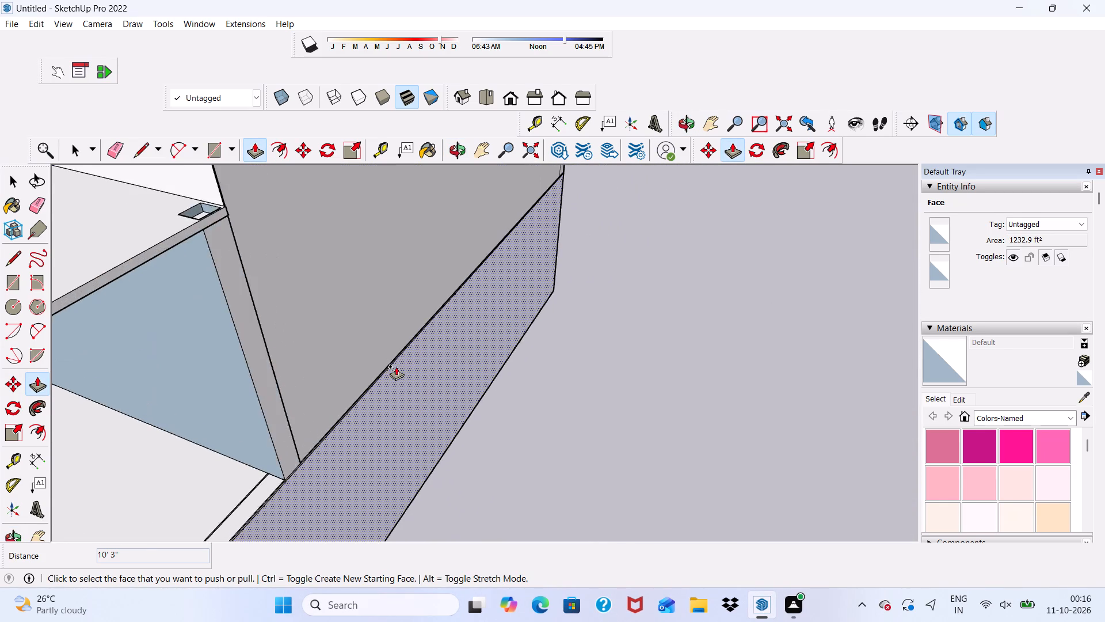
scroll(396, 366, up, 7)
scroll(393, 346, up, 16)
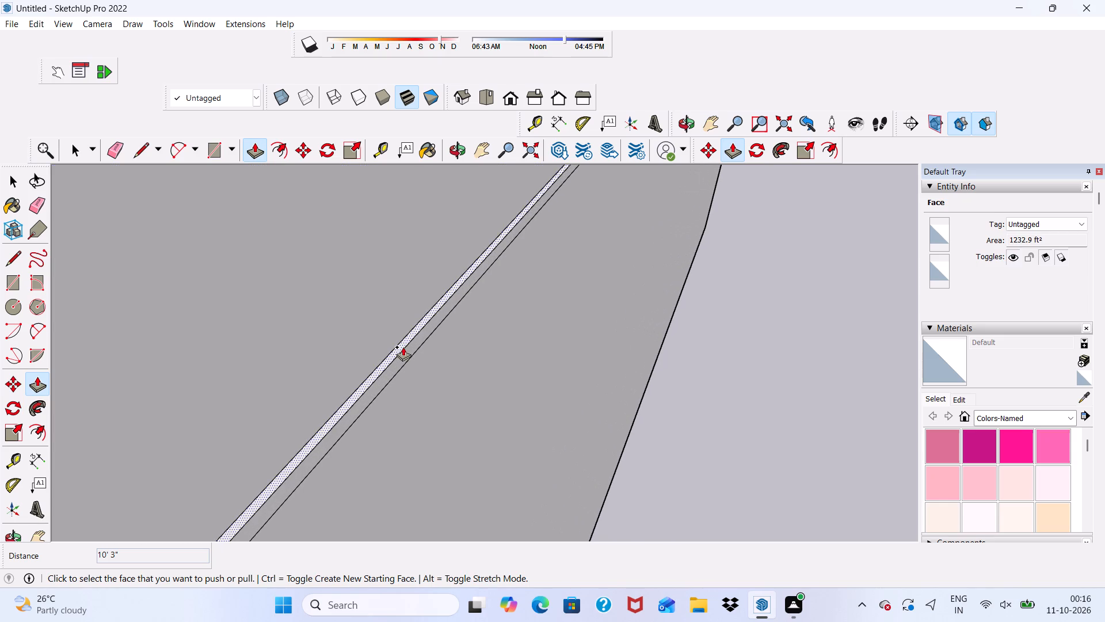
click(403, 347)
scroll(330, 263, down, 20)
scroll(330, 263, down, 8)
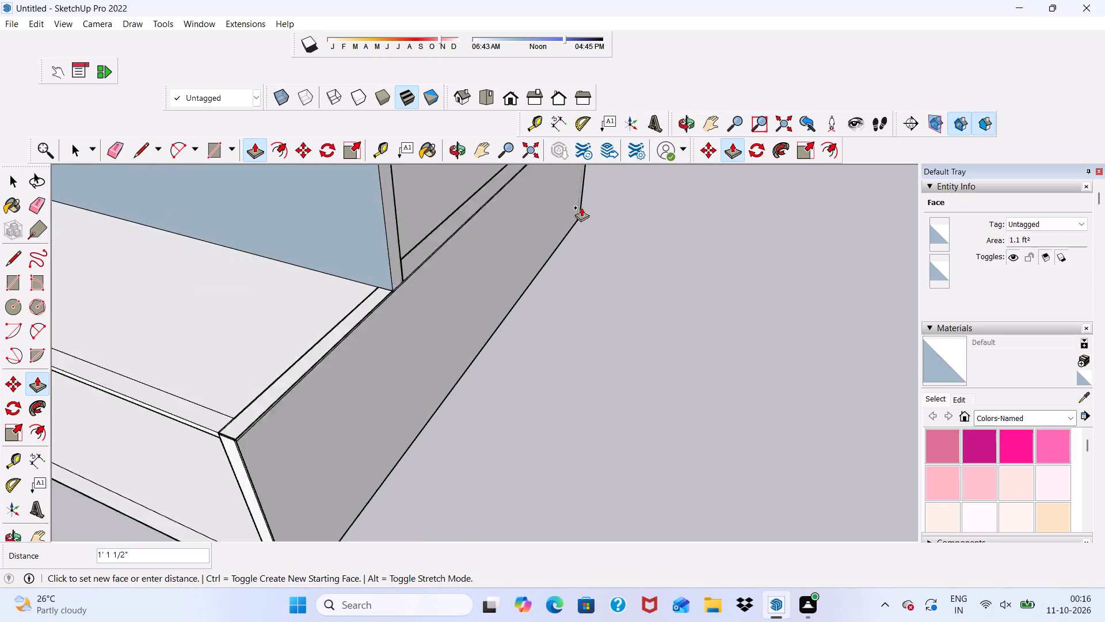
scroll(581, 207, down, 1)
scroll(460, 191, down, 6)
scroll(463, 194, down, 20)
scroll(463, 194, down, 1)
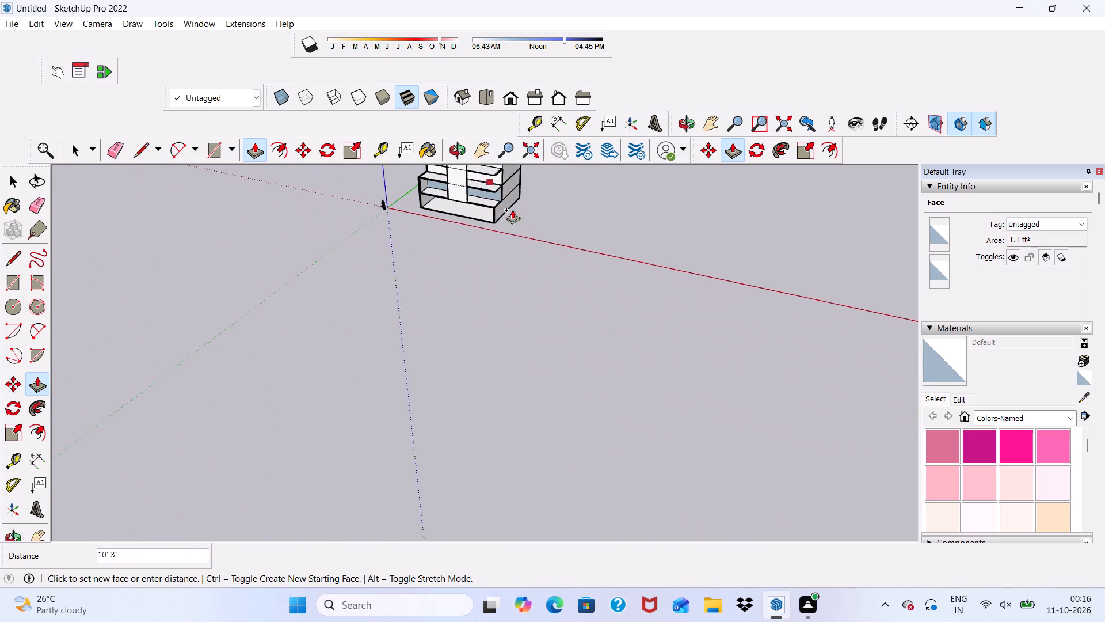
scroll(512, 210, down, 1)
scroll(519, 169, up, 5)
scroll(517, 168, down, 14)
scroll(512, 149, up, 9)
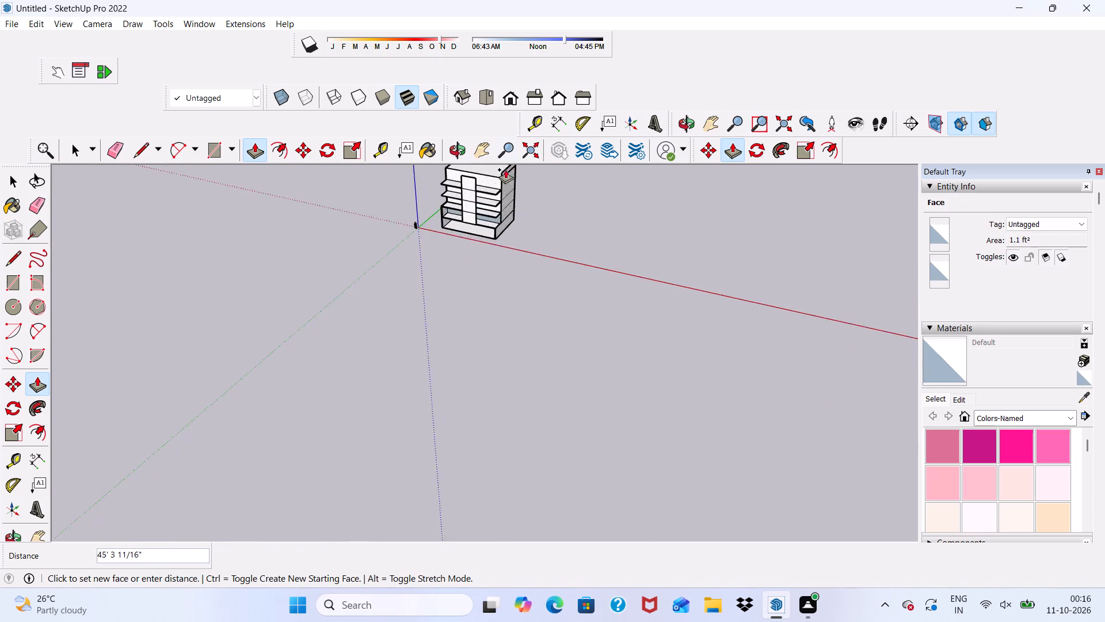
scroll(505, 169, up, 11)
scroll(506, 155, down, 1)
scroll(517, 180, up, 16)
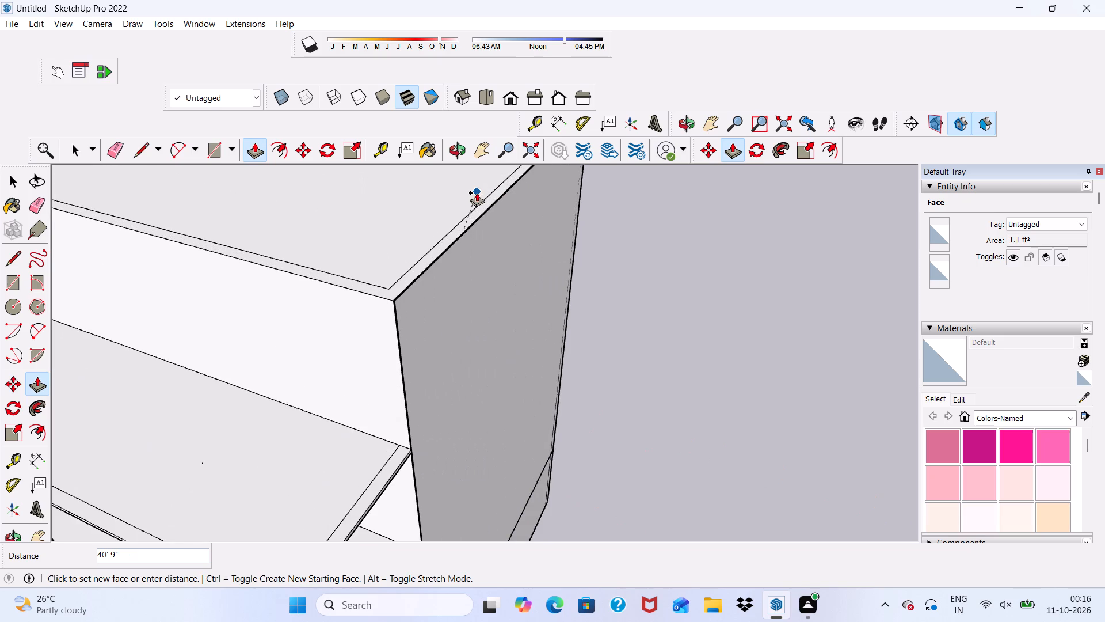
click(476, 204)
Push/pull the narrow vertical strip face at the side panel's front edge by 7/16".
scroll(500, 250, down, 1)
scroll(492, 256, up, 5)
scroll(421, 286, down, 1)
middle_drag(421, 288, 448, 203)
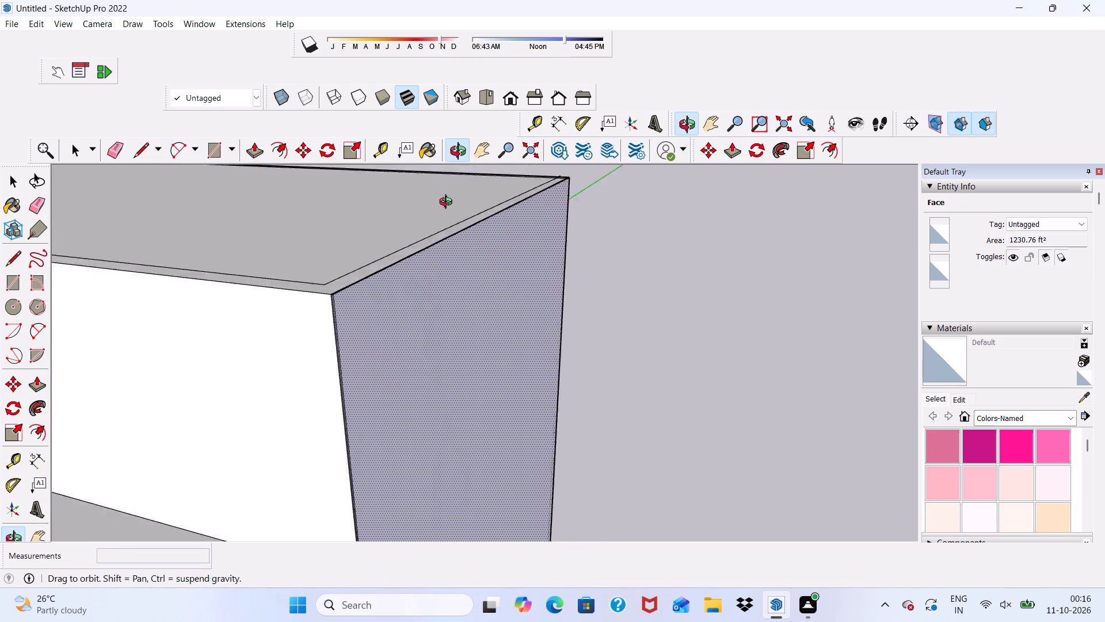
middle_drag(448, 203, 478, 185)
scroll(333, 312, up, 11)
scroll(338, 234, up, 10)
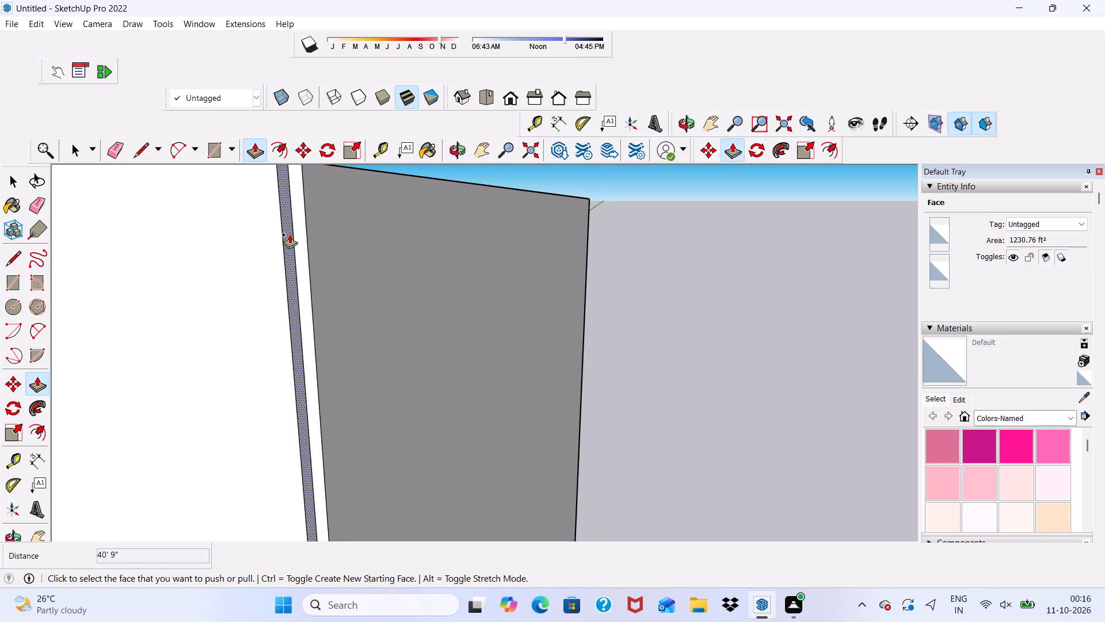
click(289, 236)
click(314, 213)
Erase the thin vertical line segments on the inner face beside the side panel's front edge, above and below the upper shelf.
scroll(335, 183, down, 11)
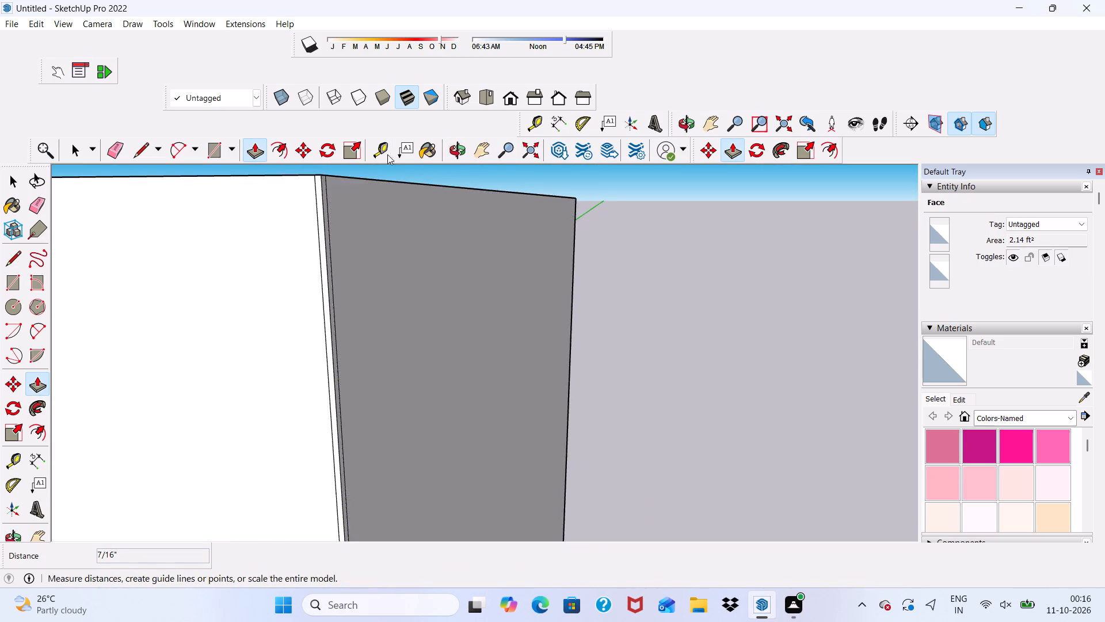
scroll(387, 154, down, 4)
scroll(387, 490, up, 3)
scroll(358, 309, down, 12)
scroll(433, 456, up, 14)
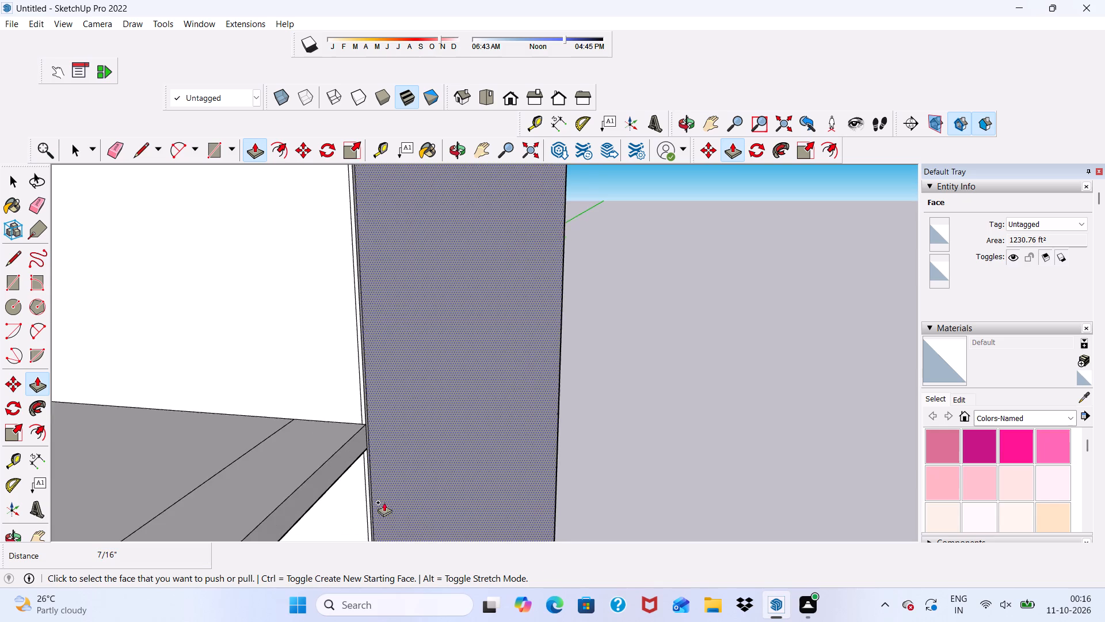
scroll(384, 502, up, 12)
scroll(380, 404, up, 6)
middle_drag(409, 370, 378, 419)
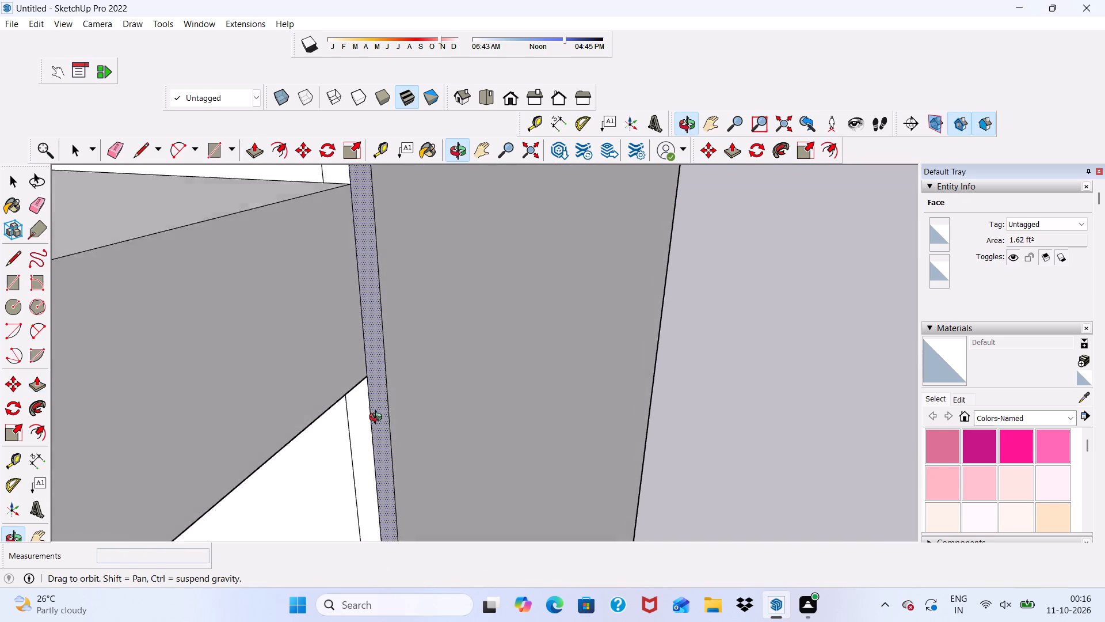
middle_drag(378, 419, 378, 430)
scroll(384, 386, down, 5)
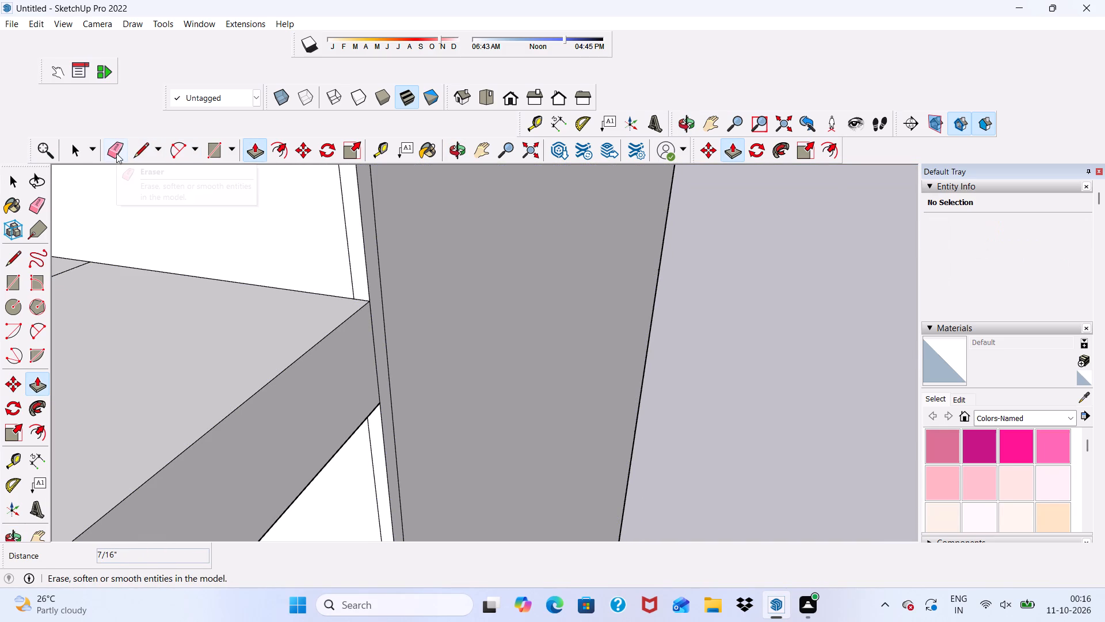
click(116, 153)
click(342, 209)
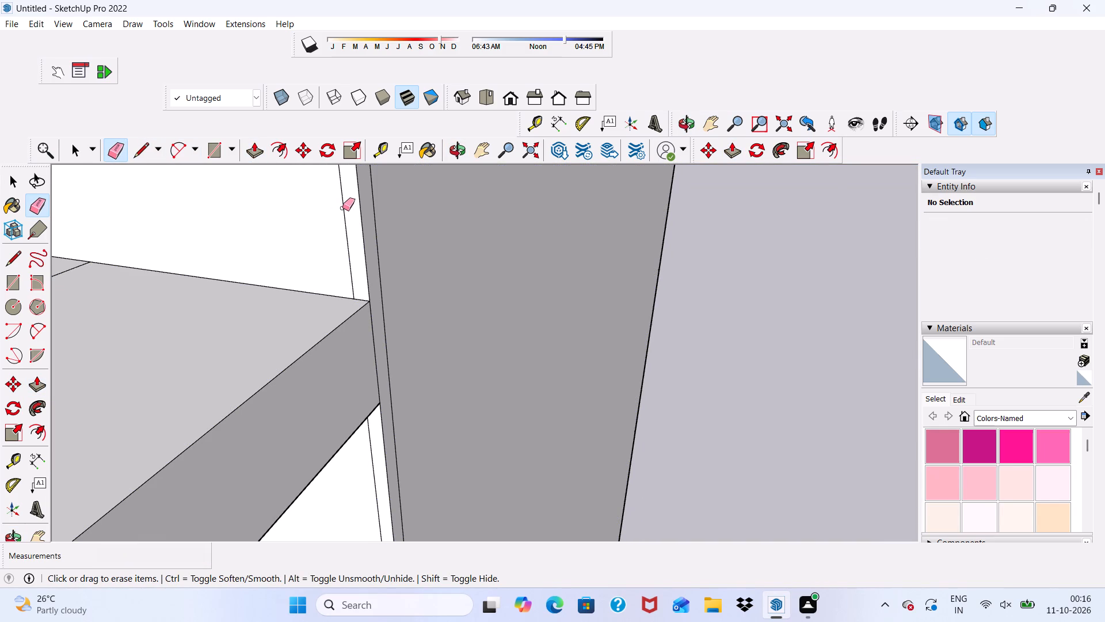
click(342, 208)
scroll(342, 208, down, 6)
scroll(367, 362, up, 6)
triple_click(355, 337)
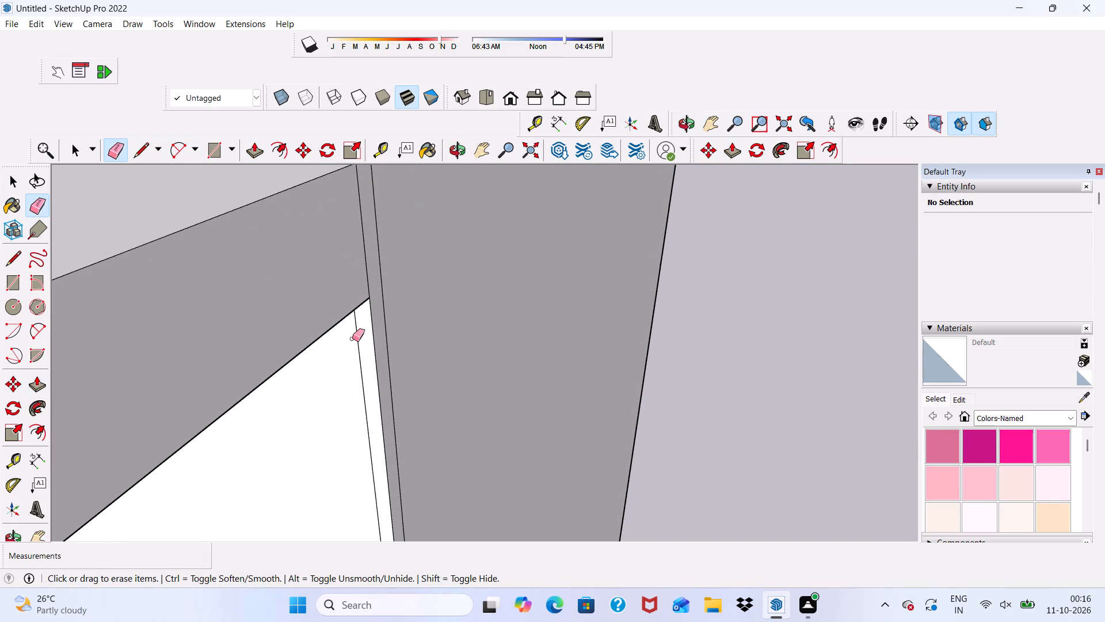
click(361, 336)
drag(360, 336, 357, 343)
drag(356, 343, 359, 349)
Erase the remaining thin vertical line segment beside the side panel's front edge, below the next shelf down.
scroll(343, 286, down, 20)
scroll(343, 286, down, 4)
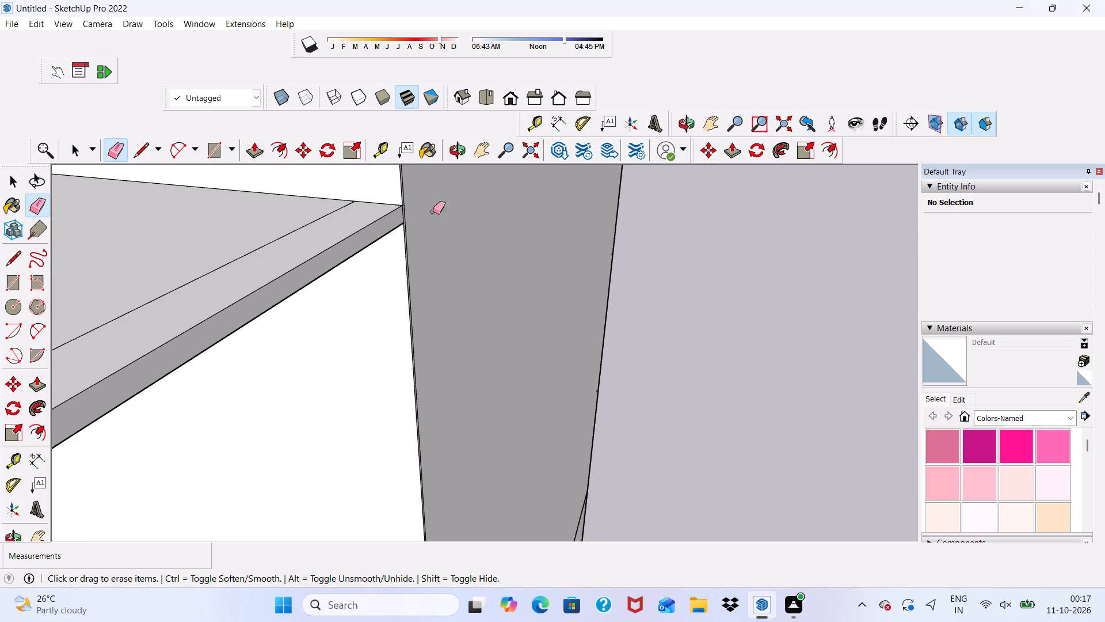
scroll(433, 211, down, 4)
scroll(451, 513, up, 10)
scroll(437, 470, down, 2)
scroll(452, 494, up, 5)
scroll(353, 276, down, 7)
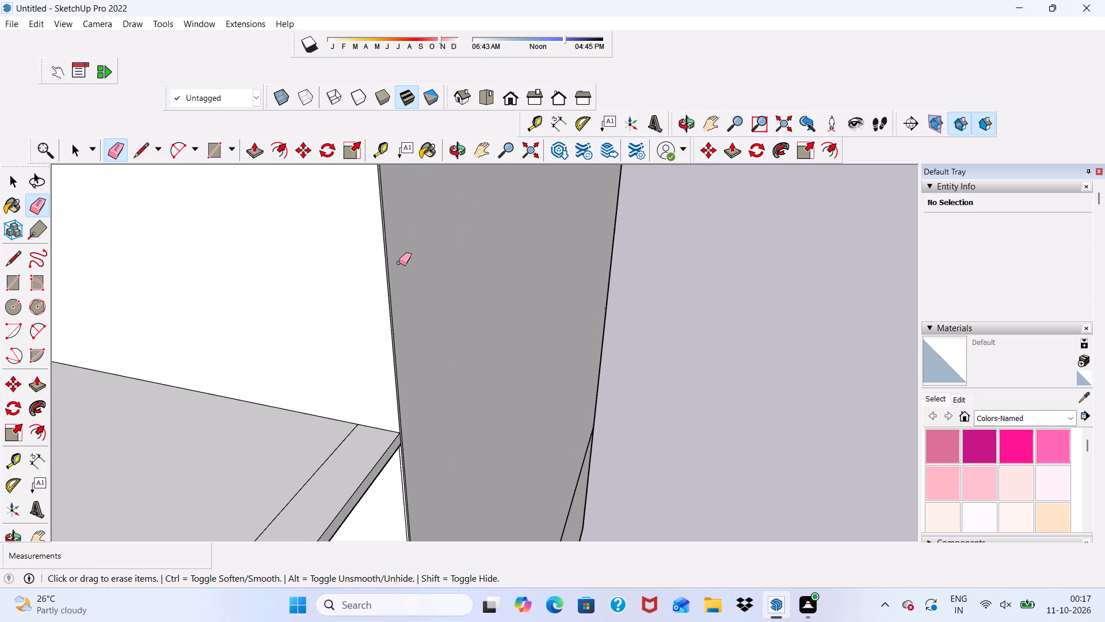
scroll(399, 263, down, 3)
scroll(426, 556, up, 20)
scroll(426, 556, up, 6)
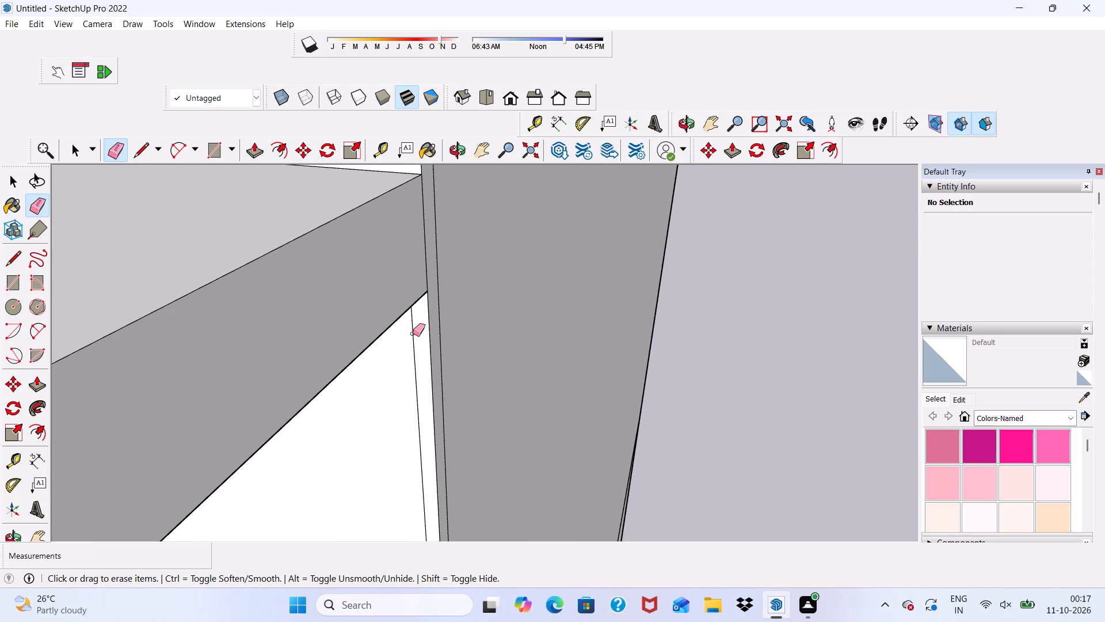
click(413, 333)
scroll(411, 343, down, 20)
scroll(411, 343, down, 3)
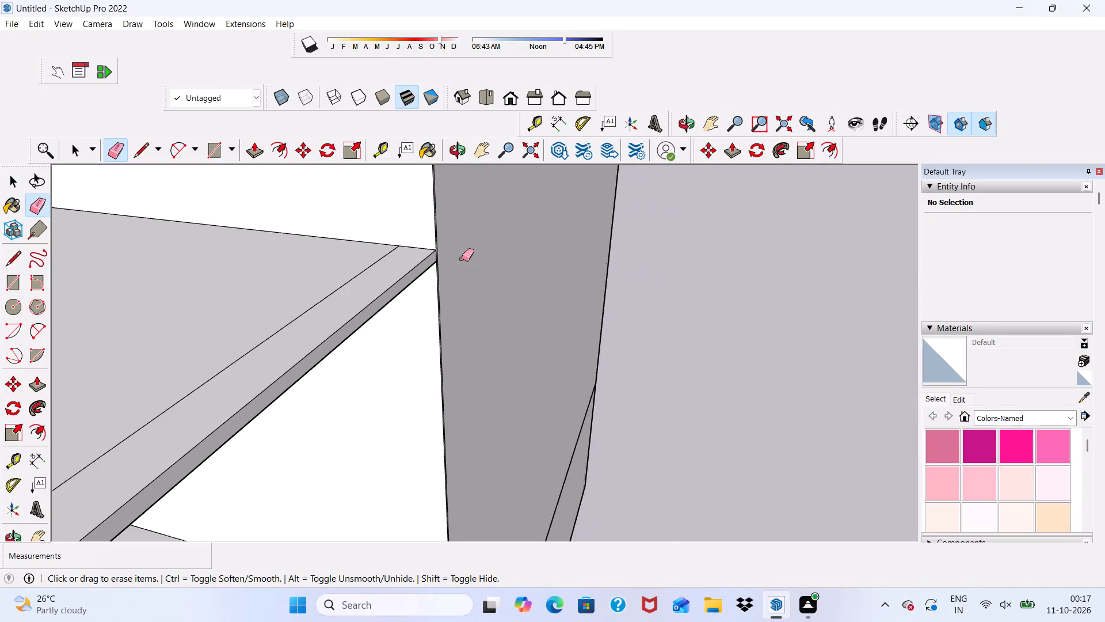
Push/pull the blue face inside the compartment above the base outward by about 13/16".
scroll(462, 259, down, 9)
scroll(403, 550, up, 2)
scroll(456, 533, up, 5)
scroll(454, 486, up, 9)
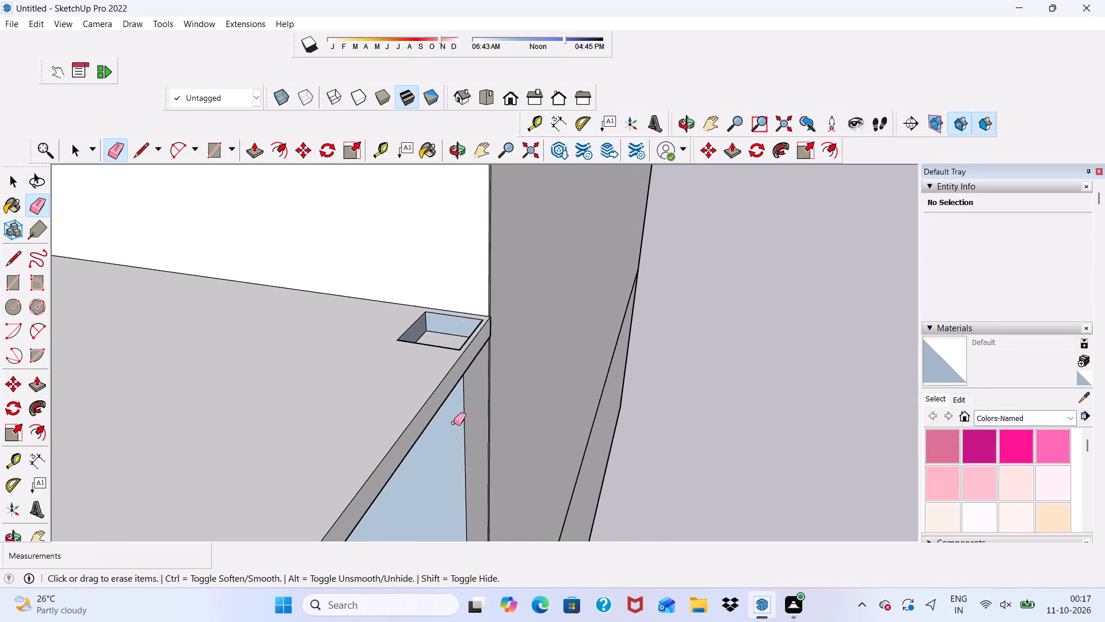
scroll(436, 459, down, 20)
scroll(436, 459, down, 3)
middle_drag(449, 478, 408, 334)
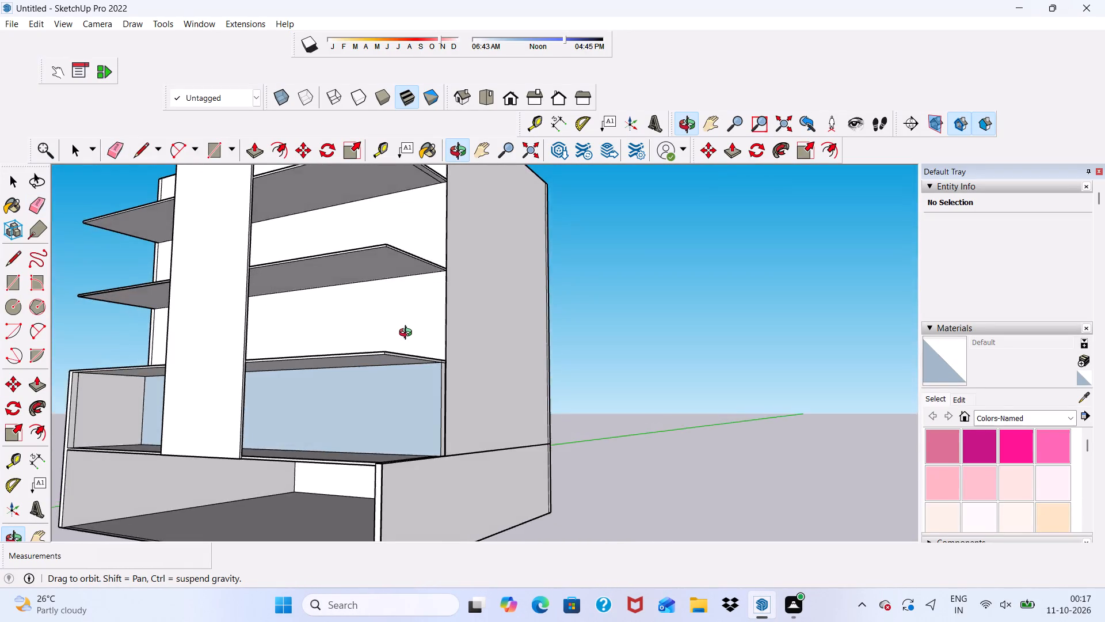
middle_drag(408, 334, 374, 368)
scroll(395, 419, up, 6)
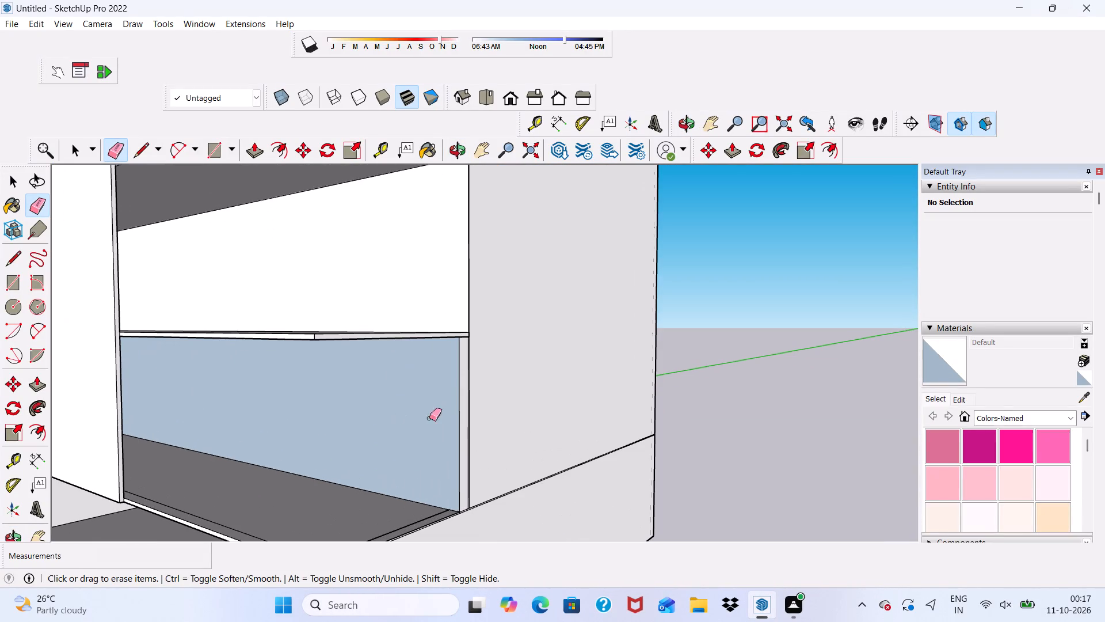
key(space)
click(435, 401)
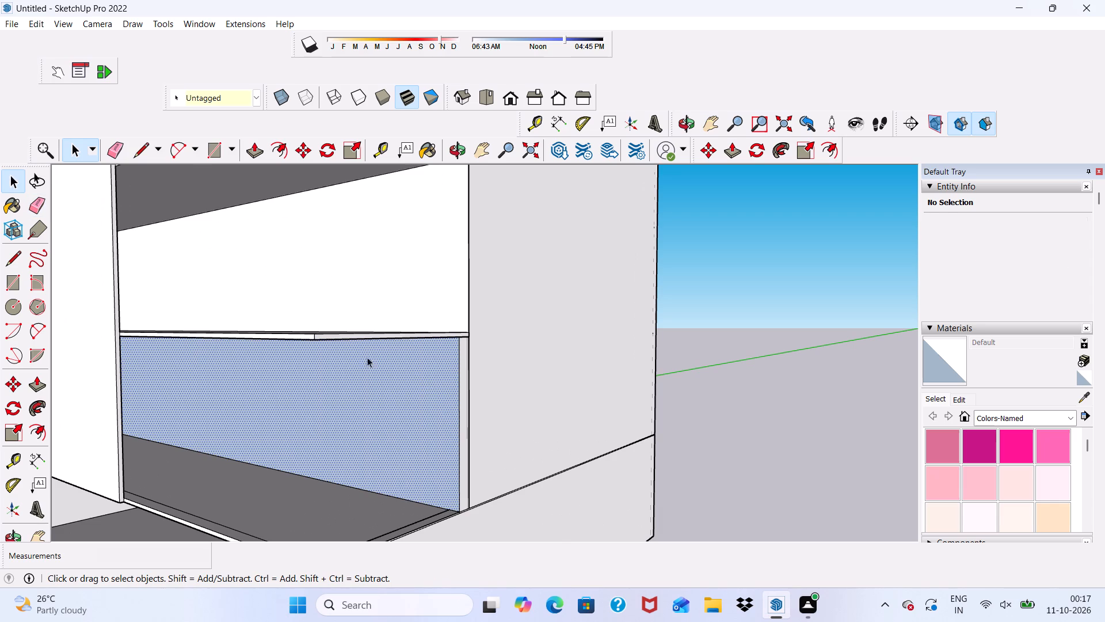
click(253, 149)
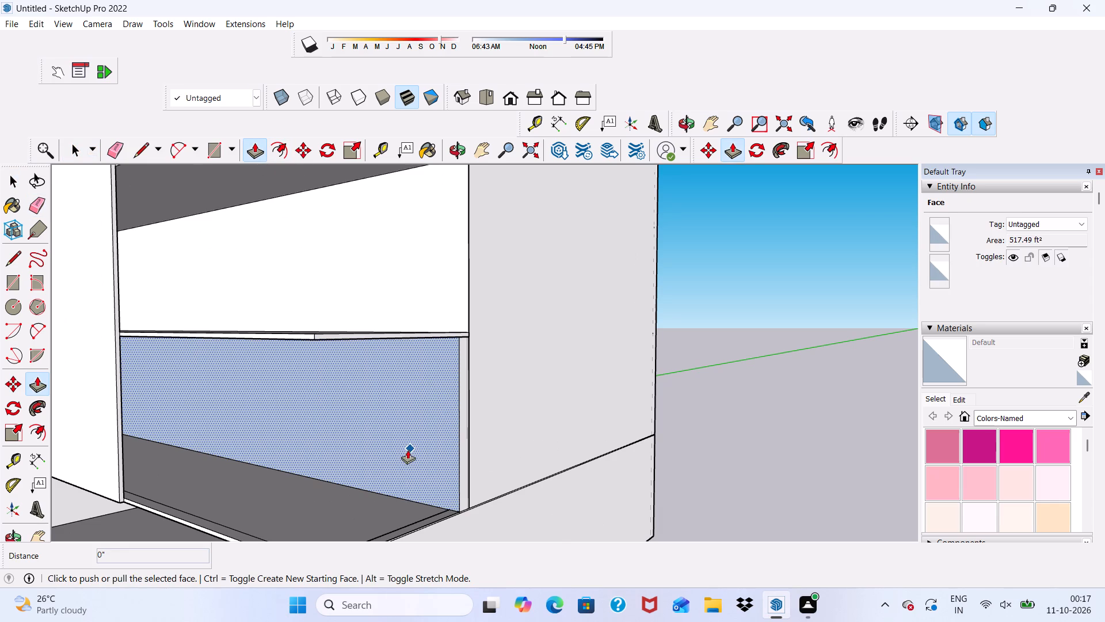
click(415, 441)
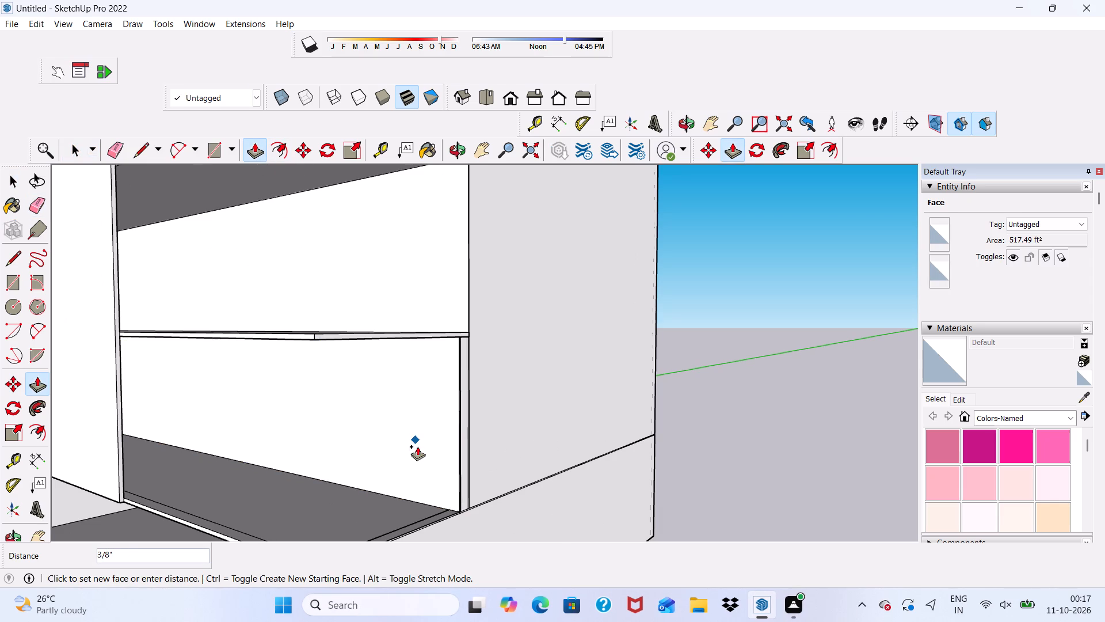
scroll(421, 438, up, 4)
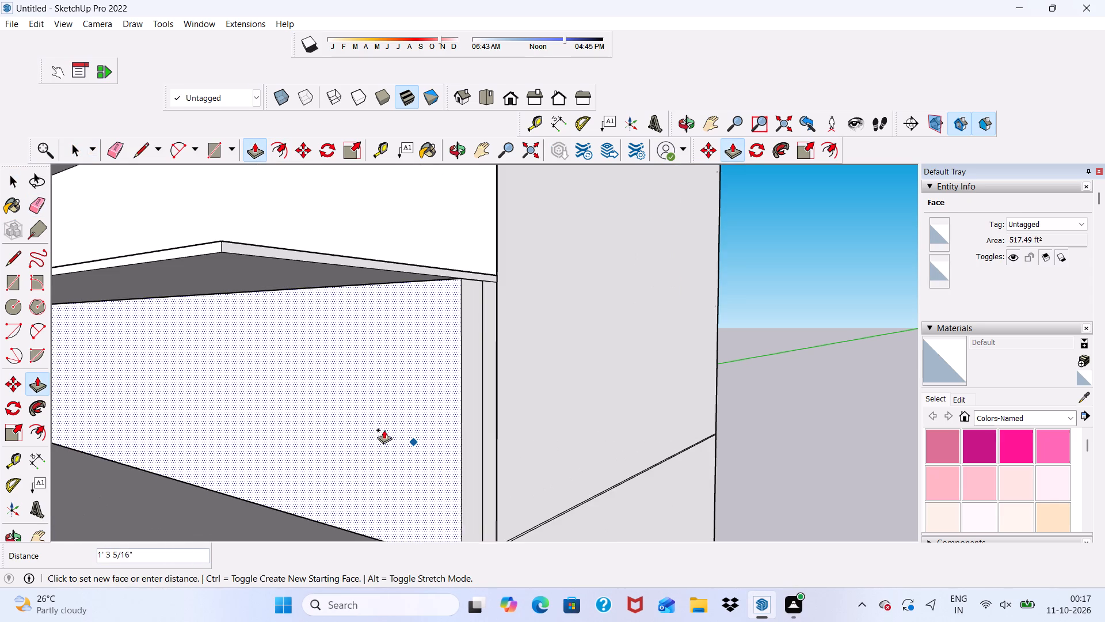
scroll(409, 415, up, 4)
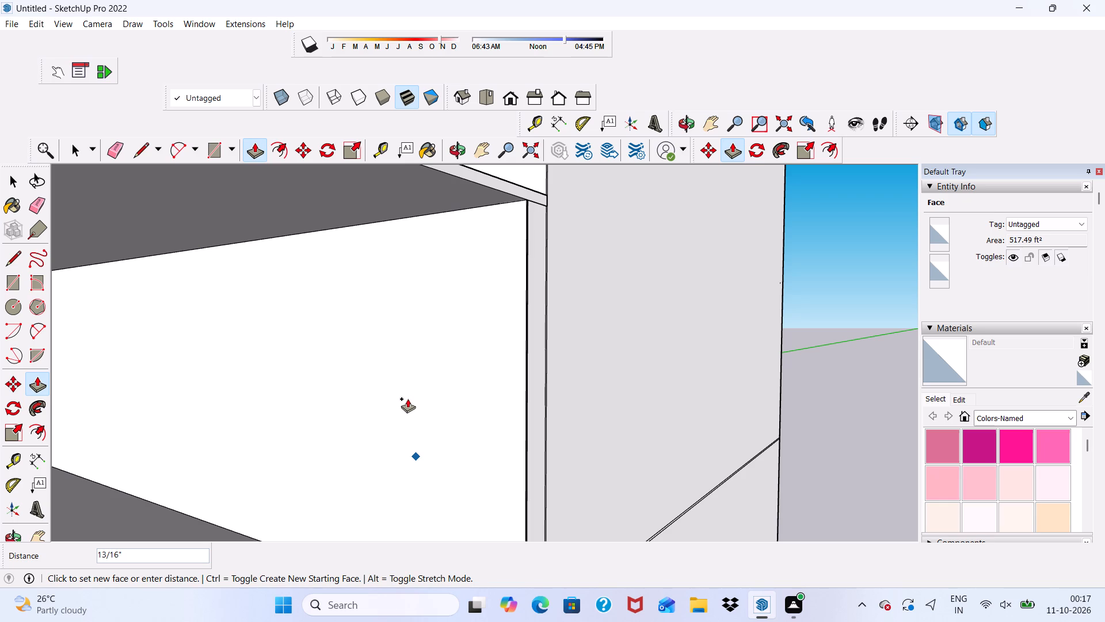
click(407, 399)
scroll(485, 328, up, 4)
key(space)
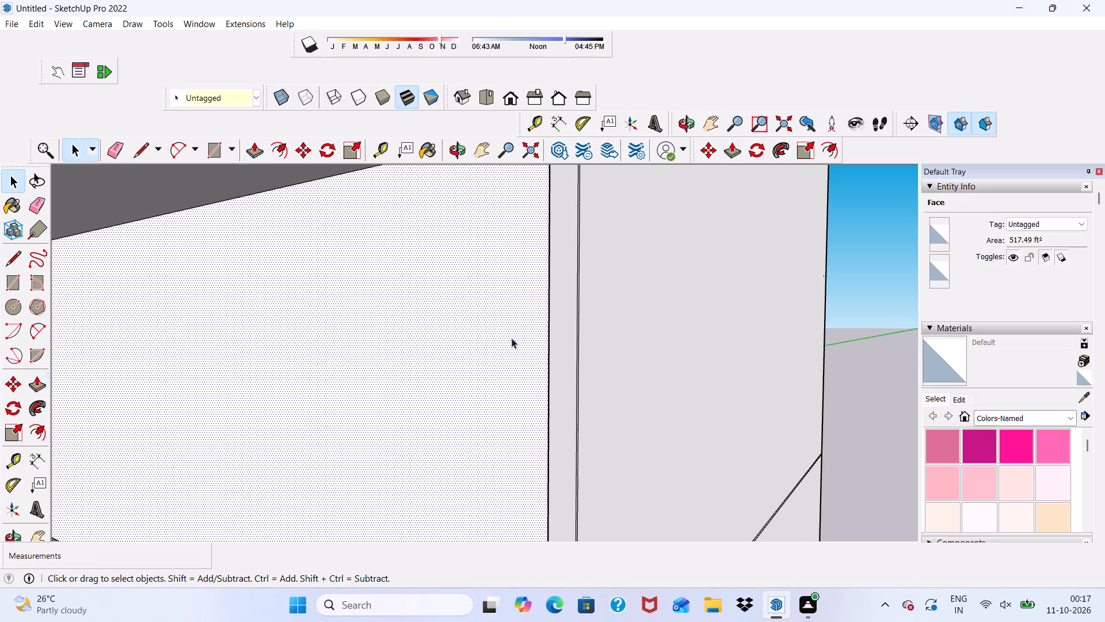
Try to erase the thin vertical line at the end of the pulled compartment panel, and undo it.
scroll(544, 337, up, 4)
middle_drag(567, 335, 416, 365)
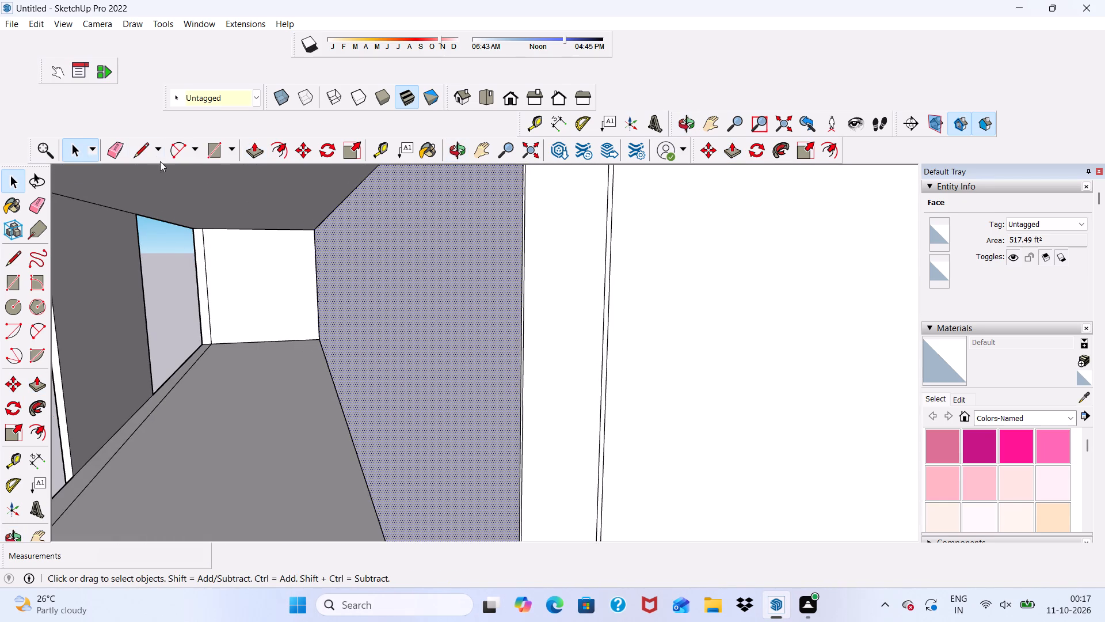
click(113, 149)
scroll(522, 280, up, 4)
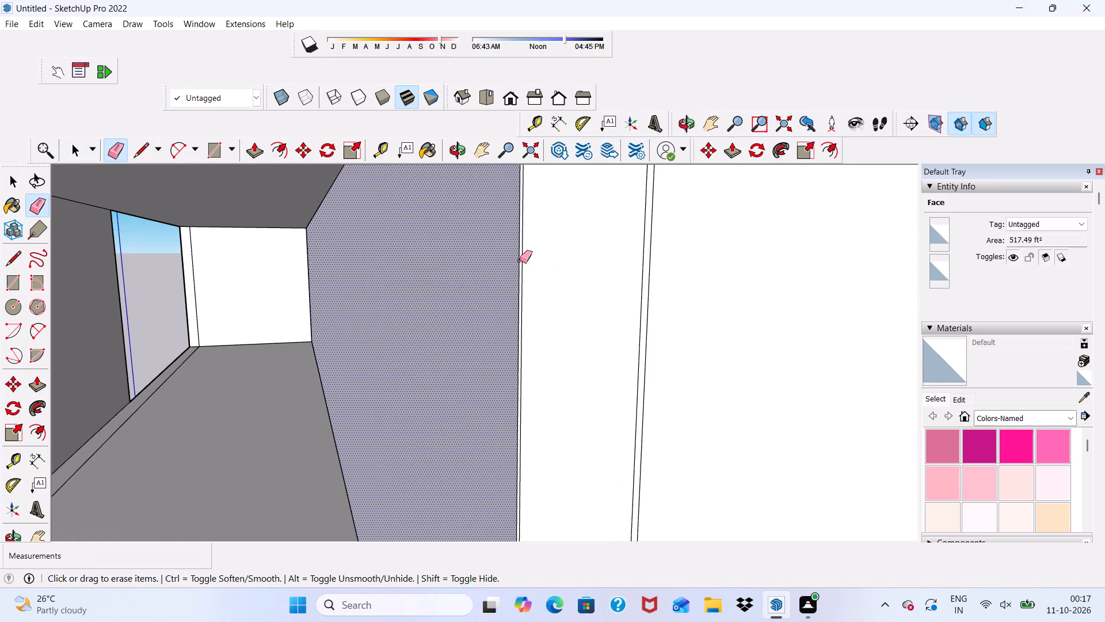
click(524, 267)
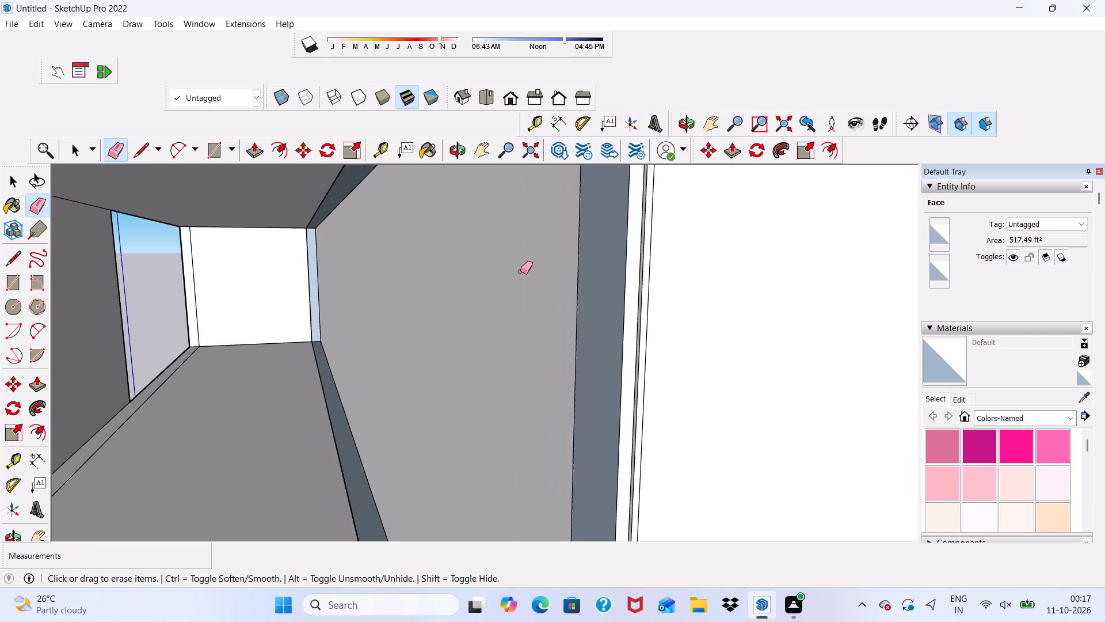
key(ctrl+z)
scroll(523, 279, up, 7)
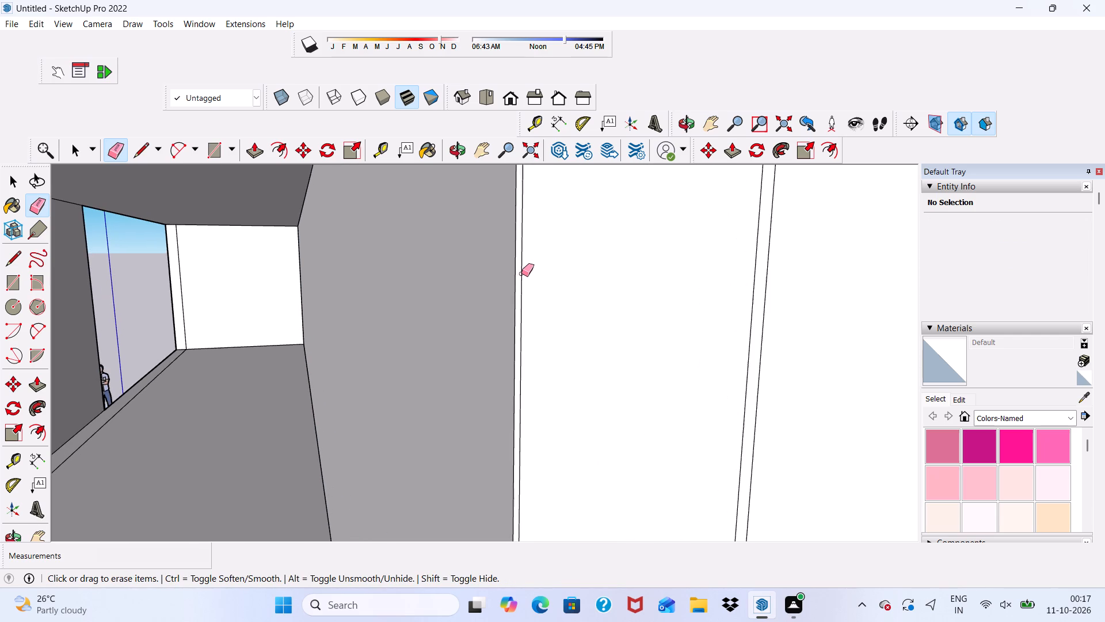
Erase the thin vertical lines beside the compartment panel's front edge, below the shelf.
click(521, 274)
scroll(519, 286, down, 4)
scroll(434, 295, down, 11)
scroll(482, 274, down, 6)
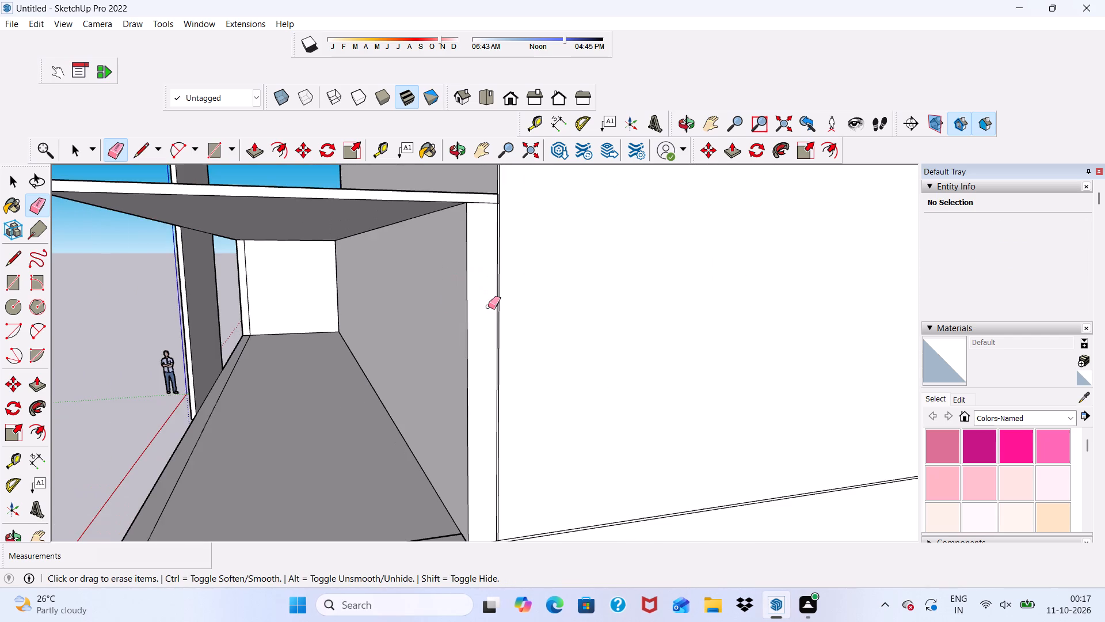
scroll(489, 301, up, 5)
drag(498, 291, 514, 289)
scroll(510, 290, down, 6)
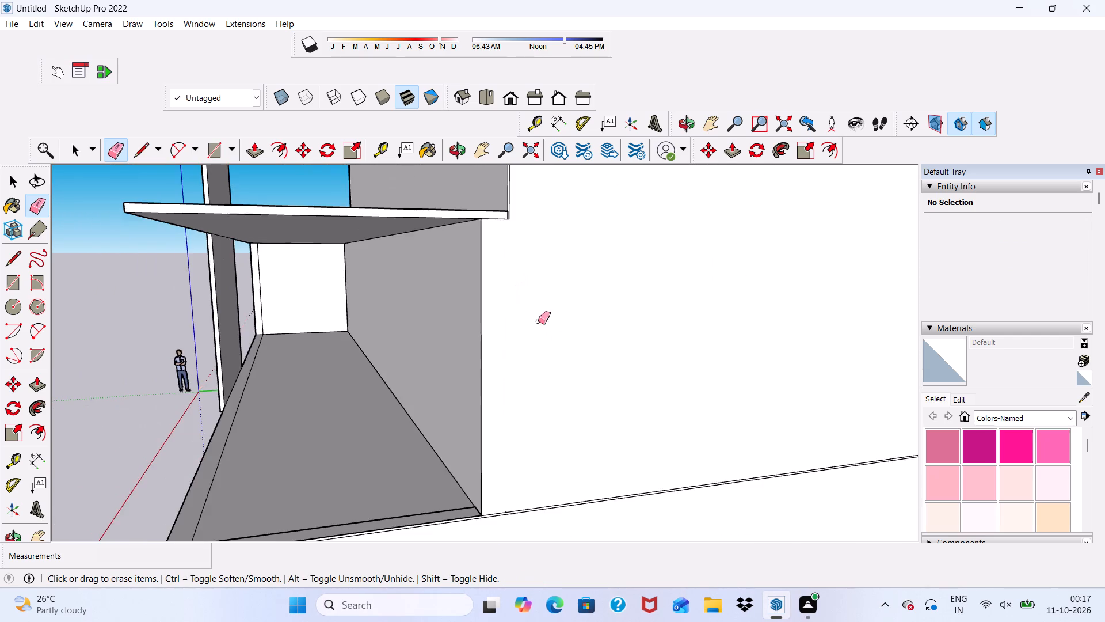
Erase the thin seam lines along the base's front face and the short vertical stub at the compartment's lower corner.
scroll(538, 321, down, 11)
middle_drag(536, 334, 574, 404)
scroll(574, 404, up, 11)
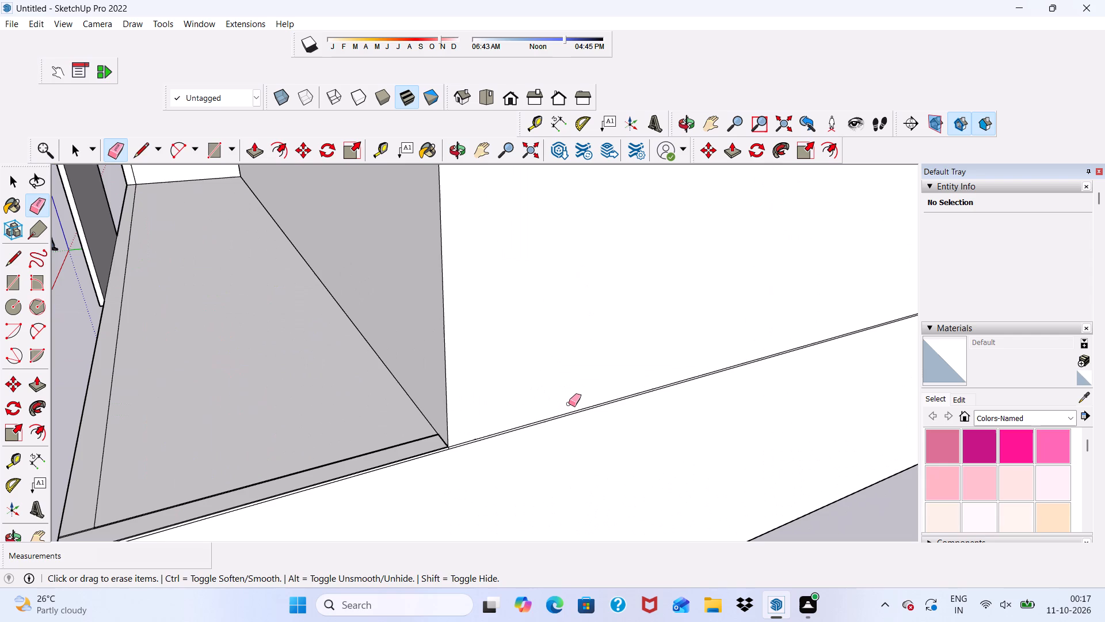
drag(569, 404, 571, 427)
scroll(537, 392, down, 6)
scroll(507, 428, up, 5)
drag(491, 409, 491, 426)
scroll(506, 409, up, 4)
drag(490, 407, 493, 421)
scroll(491, 411, down, 6)
scroll(432, 477, up, 13)
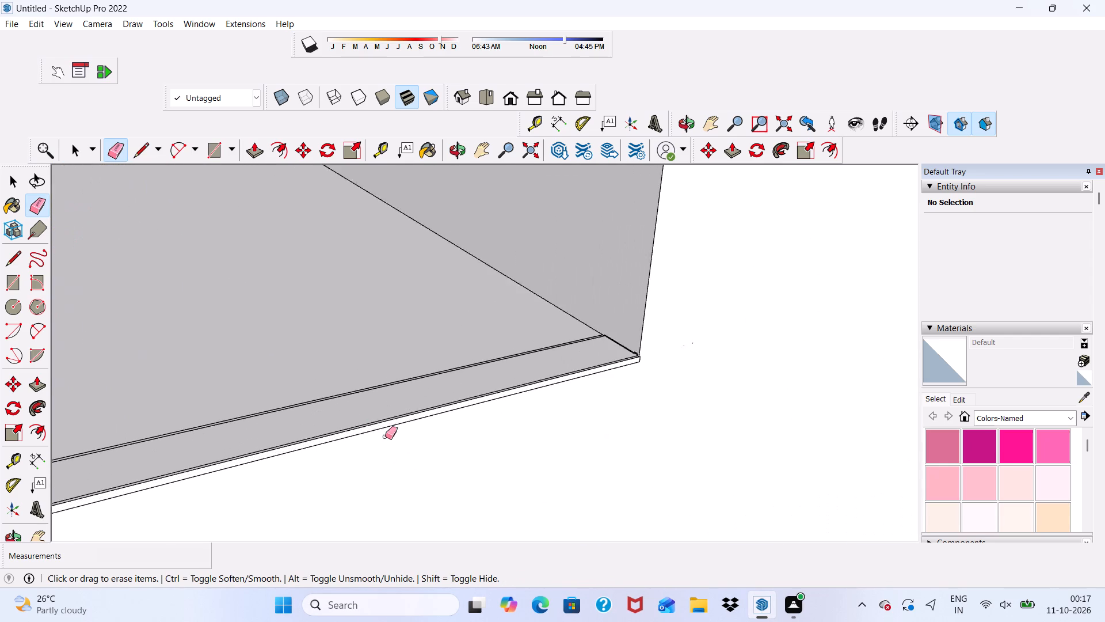
scroll(385, 437, up, 2)
click(398, 420)
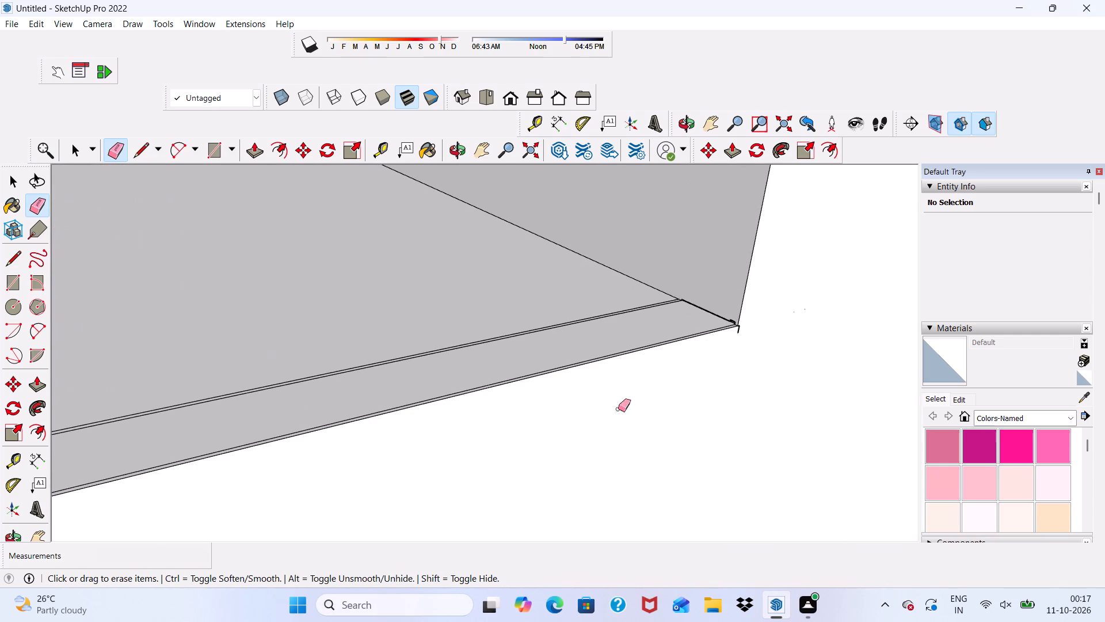
scroll(814, 355, up, 8)
click(688, 308)
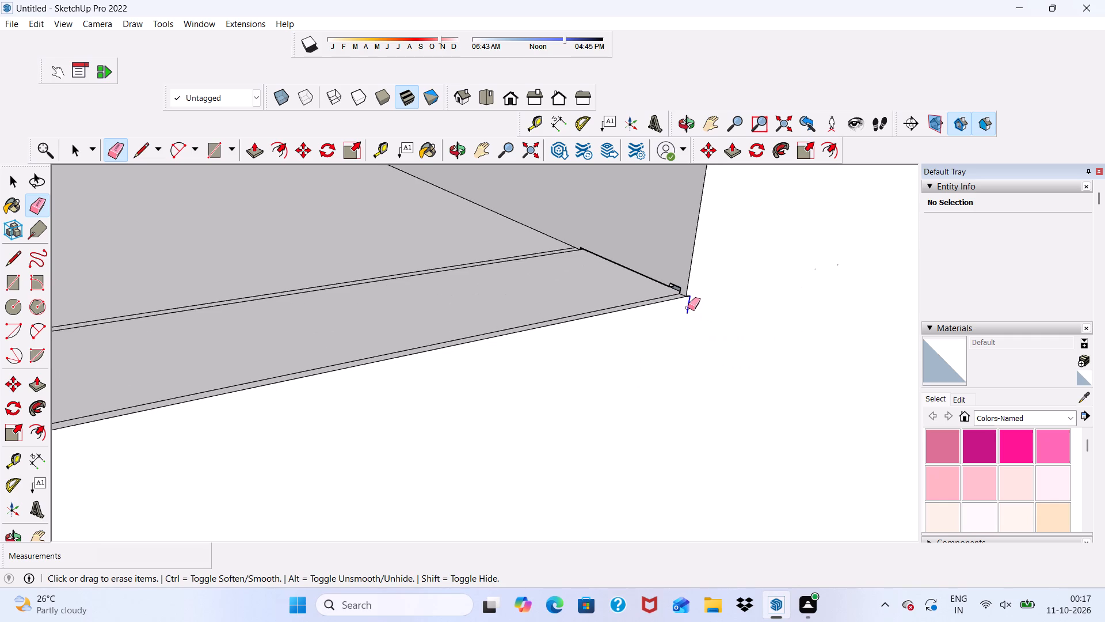
click(689, 297)
Push/pull the small white end face inside the notch at the compartment's lower front corner by 3/4".
key(space)
scroll(666, 290, up, 19)
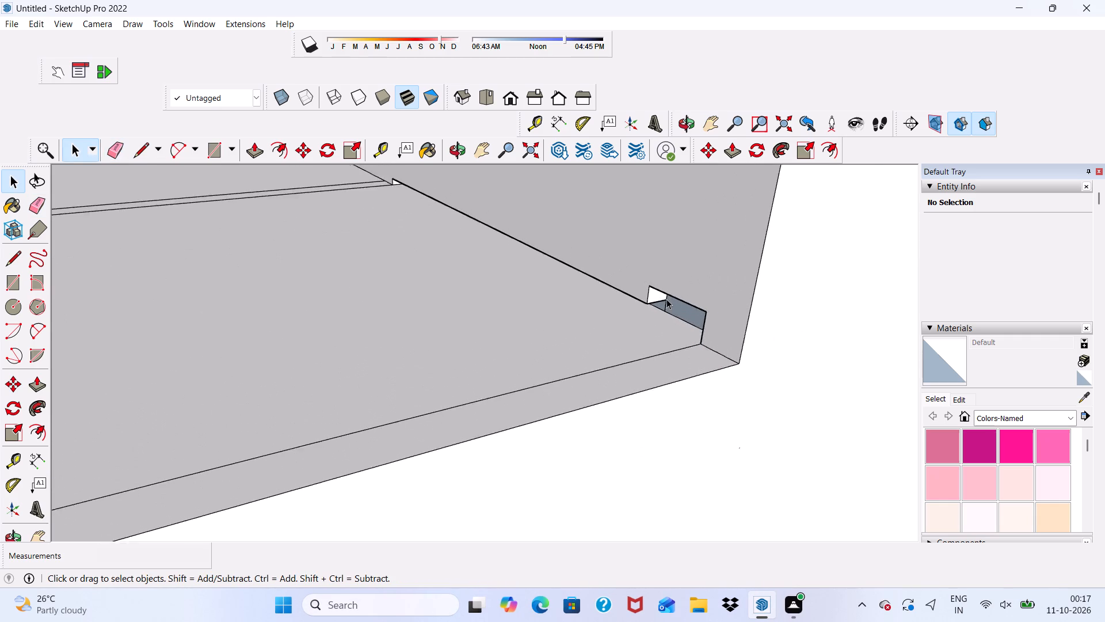
scroll(666, 299, up, 3)
click(650, 304)
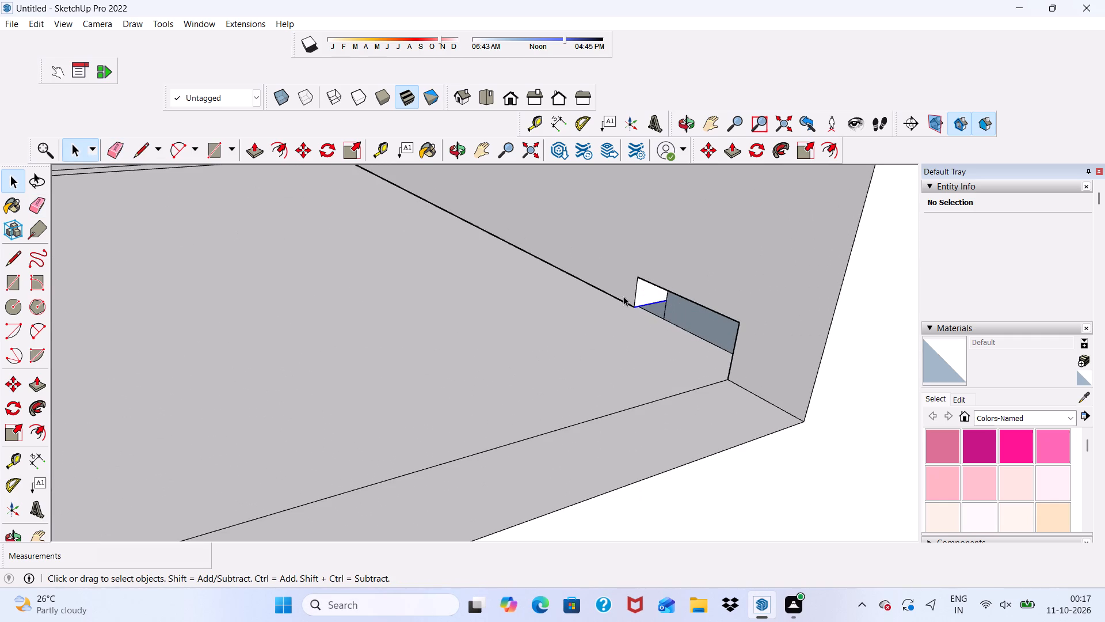
scroll(651, 294, up, 8)
click(618, 279)
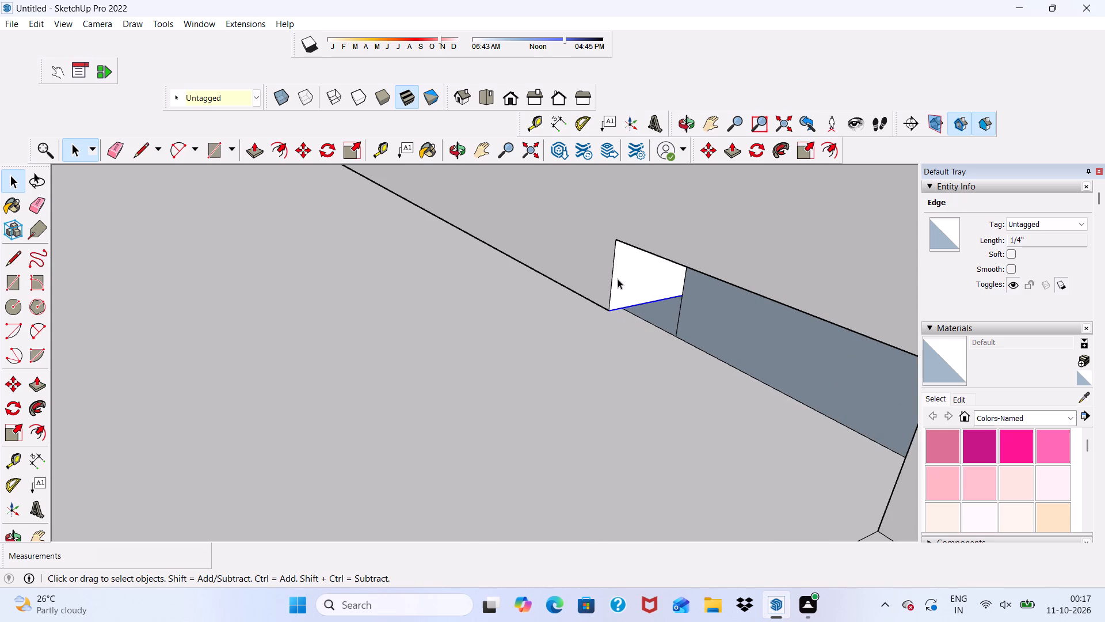
click(258, 149)
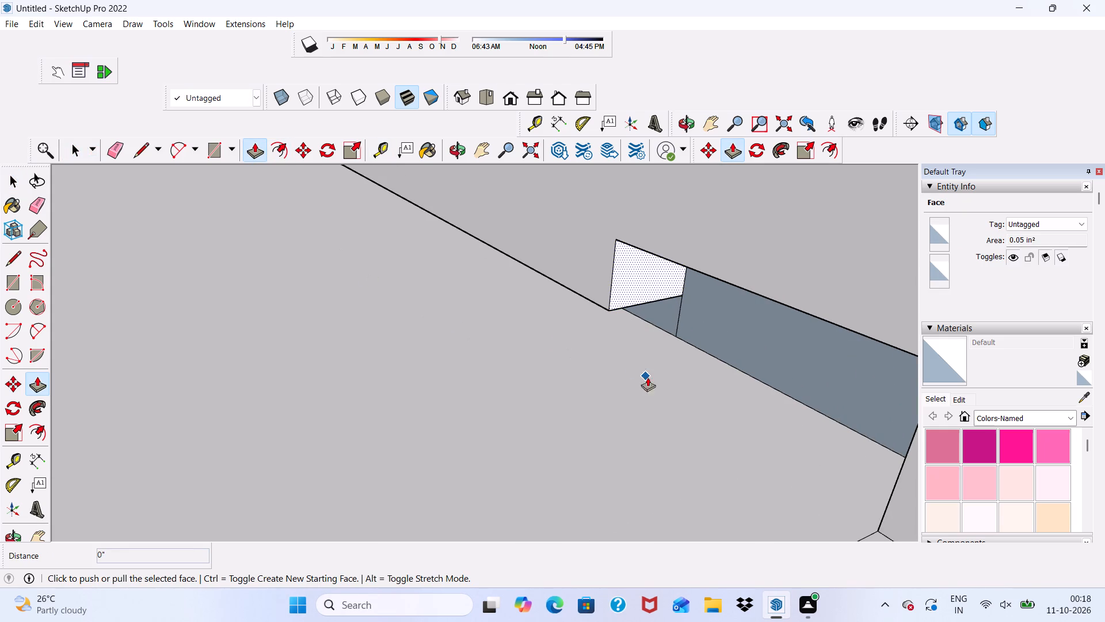
click(640, 286)
scroll(737, 339, down, 4)
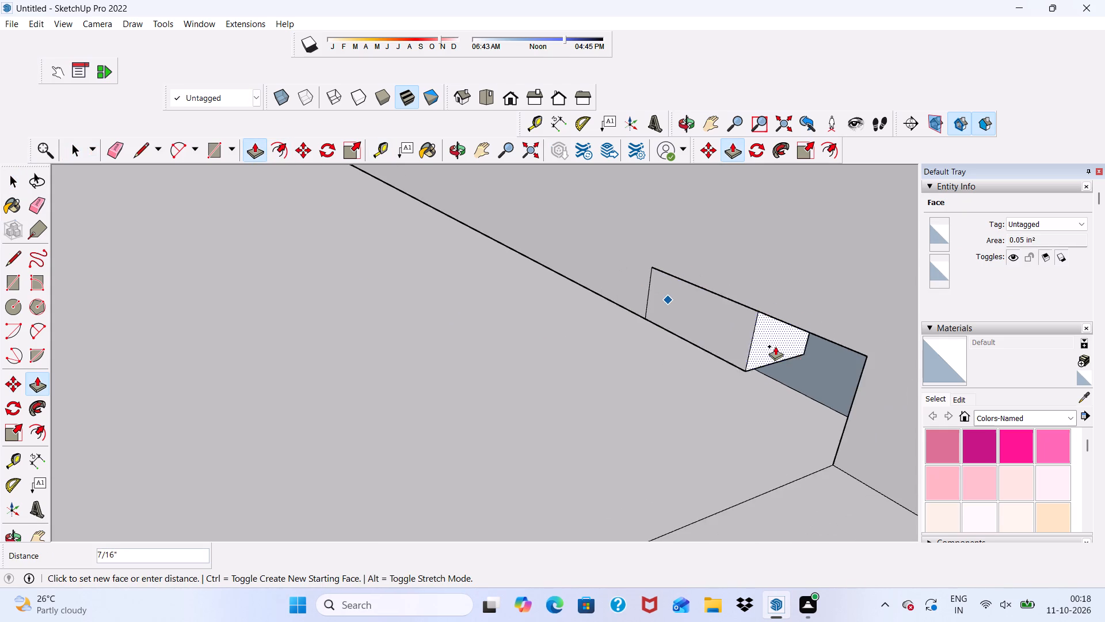
scroll(739, 332, down, 1)
click(848, 411)
scroll(664, 349, down, 2)
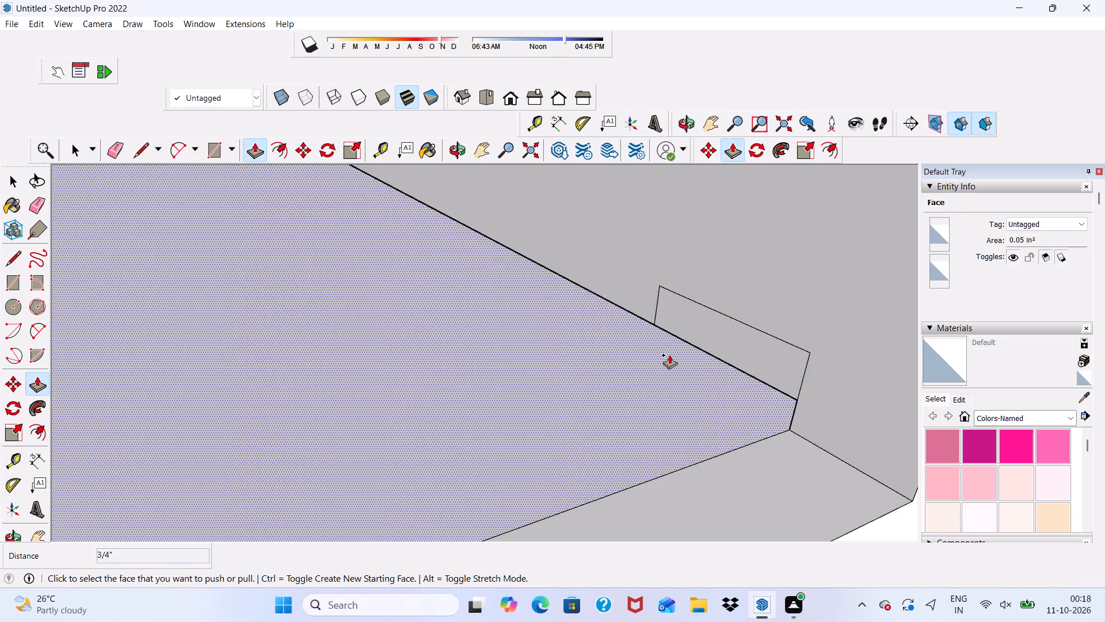
Push/pull the two recessed blue strips along the bottom of the compartment's side face outward by 1/4".
middle_drag(673, 355, 856, 261)
scroll(545, 399, up, 4)
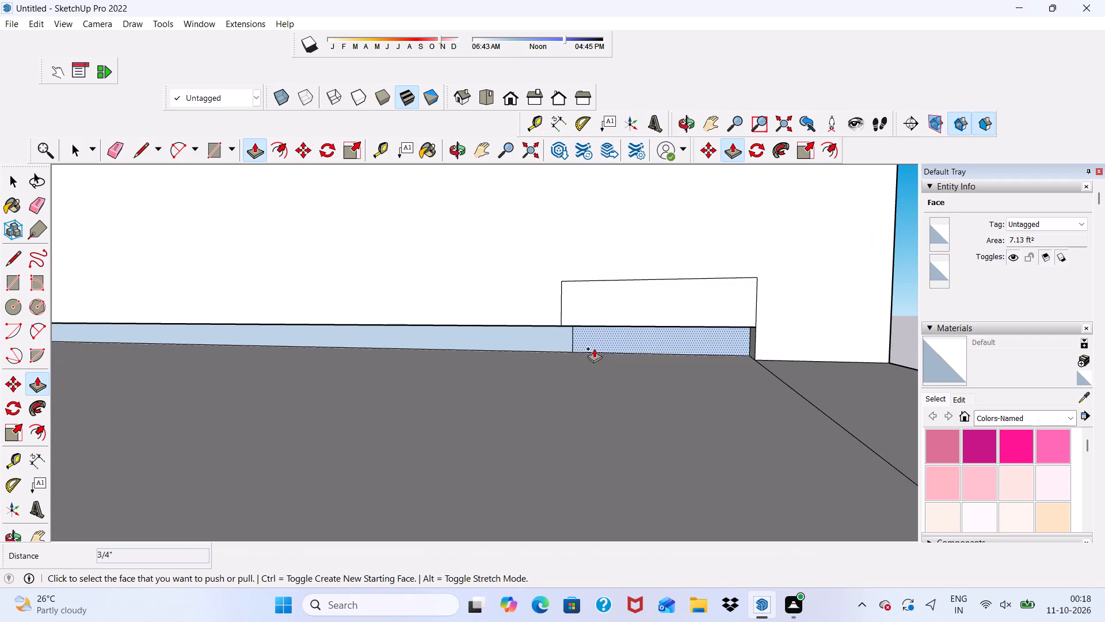
click(531, 344)
click(518, 307)
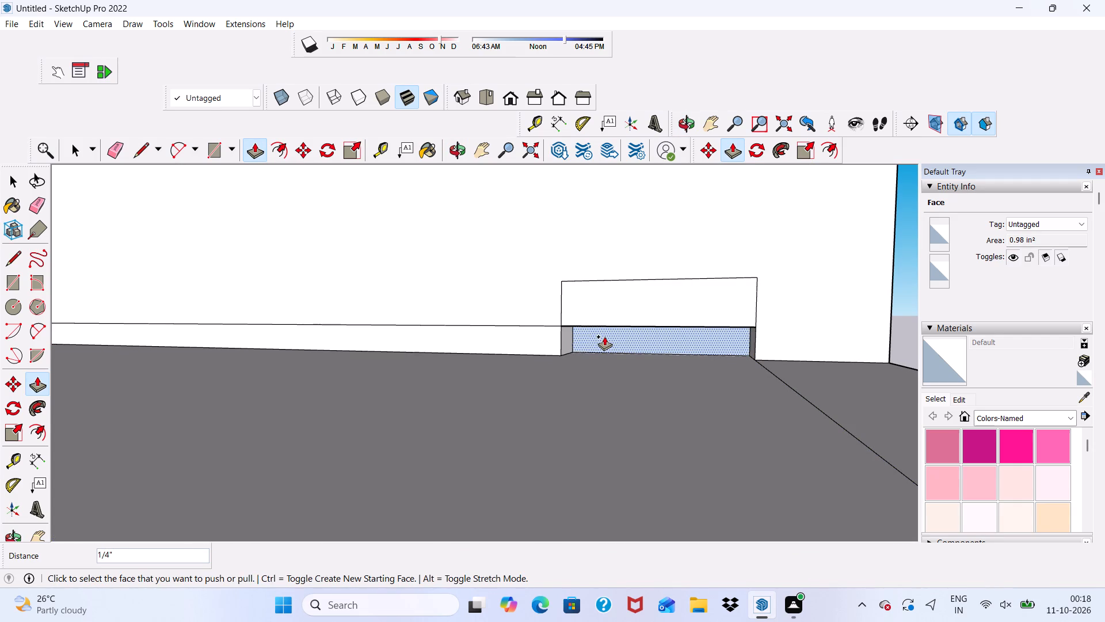
click(604, 336)
click(544, 312)
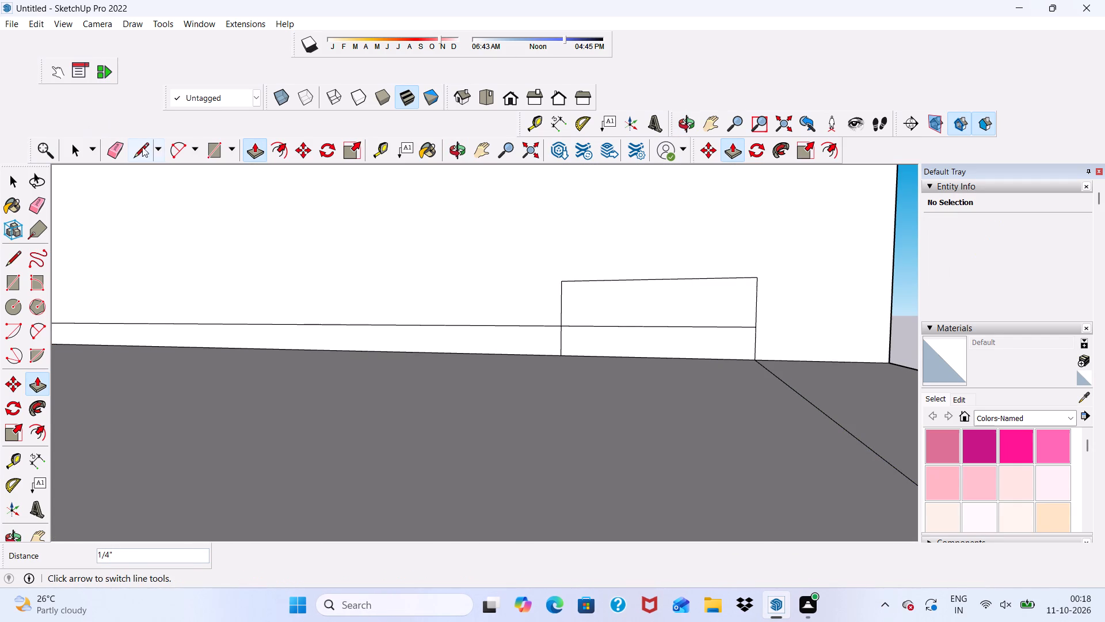
Erase the small rectangle's outline and the horizontal seam line at the bottom of the compartment's side face.
click(108, 145)
drag(680, 275, 682, 282)
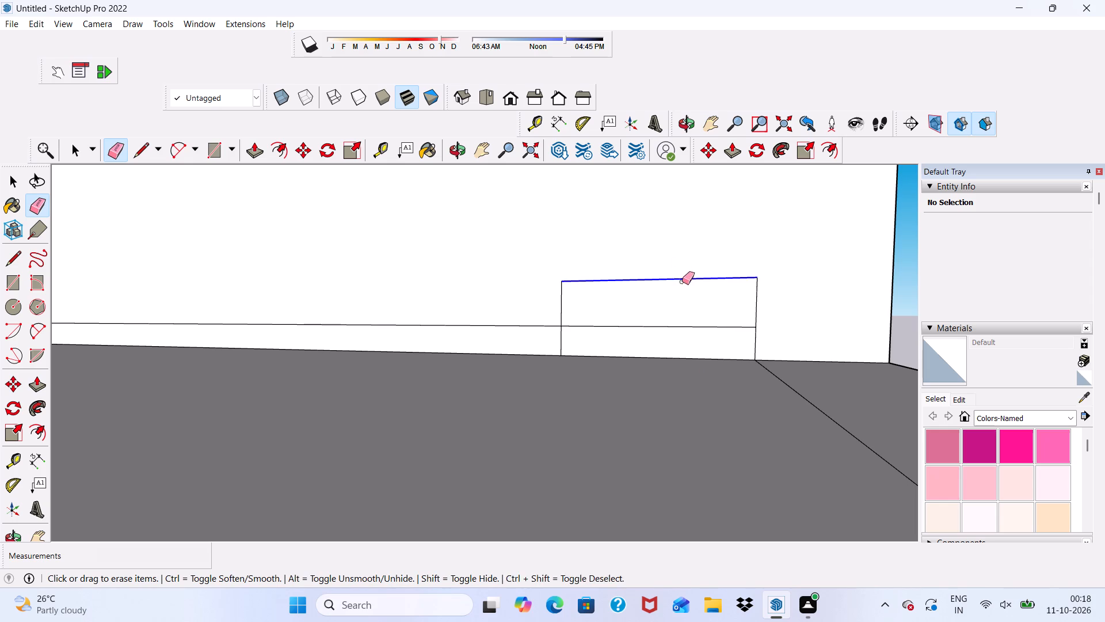
drag(682, 282, 685, 298)
drag(688, 320, 691, 336)
drag(743, 322, 757, 331)
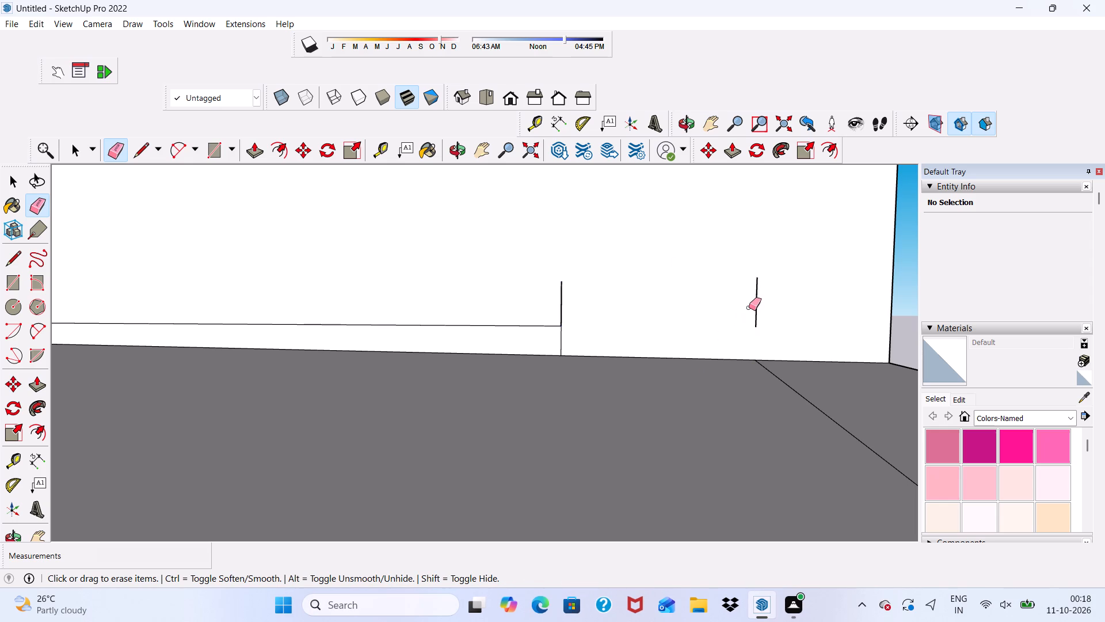
drag(749, 306, 760, 304)
drag(507, 290, 517, 336)
drag(560, 334, 560, 321)
scroll(552, 304, down, 6)
scroll(593, 364, down, 5)
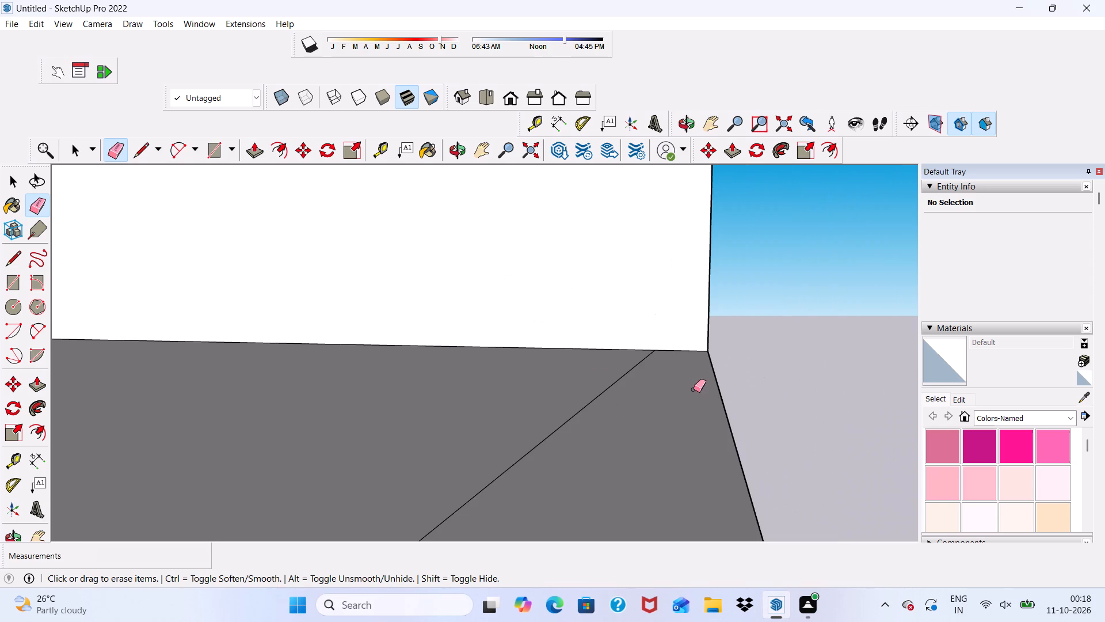
click(694, 372)
Push/pull the two recessed faces in the gap at the side panel's top front end upward by 15/16".
key(space)
scroll(682, 365, down, 18)
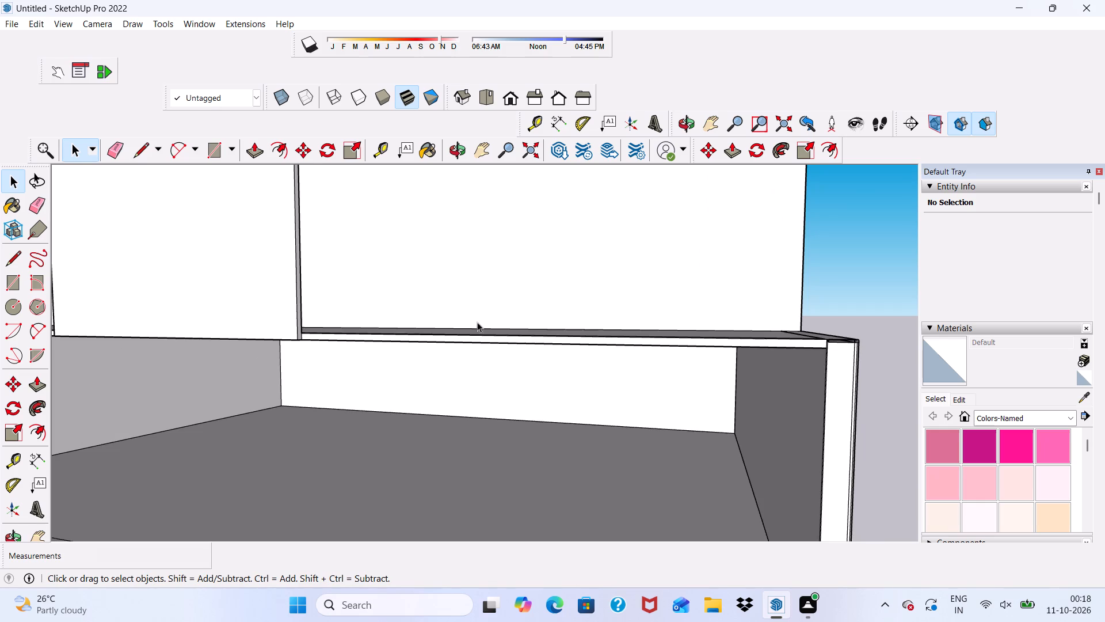
scroll(378, 309, down, 4)
middle_drag(394, 375, 417, 417)
scroll(569, 407, up, 2)
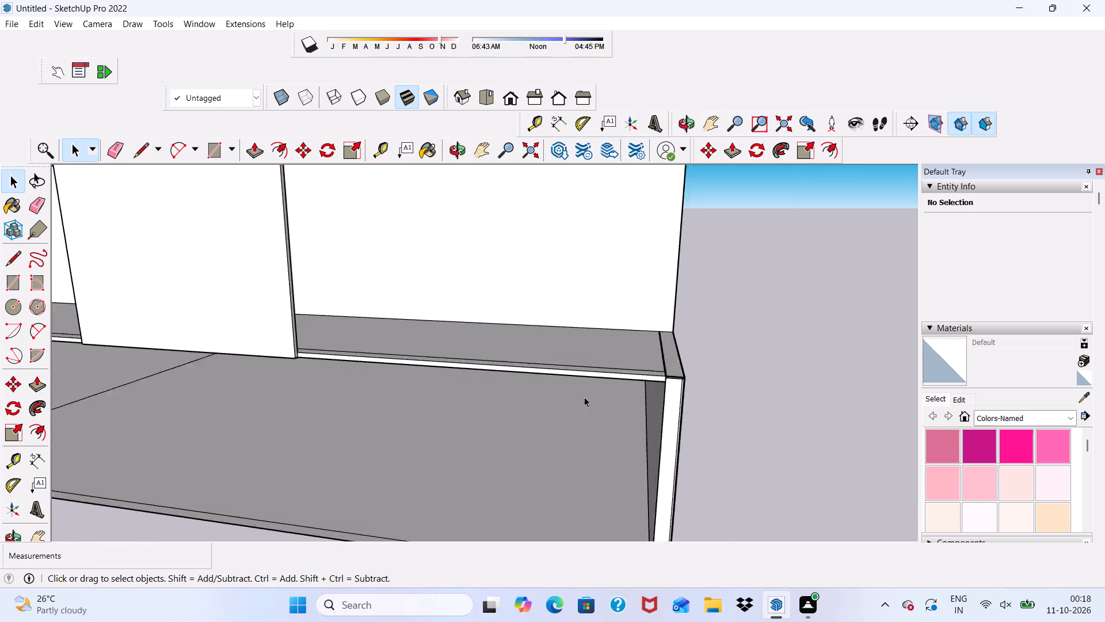
scroll(584, 397, up, 3)
scroll(575, 312, down, 4)
scroll(715, 349, up, 16)
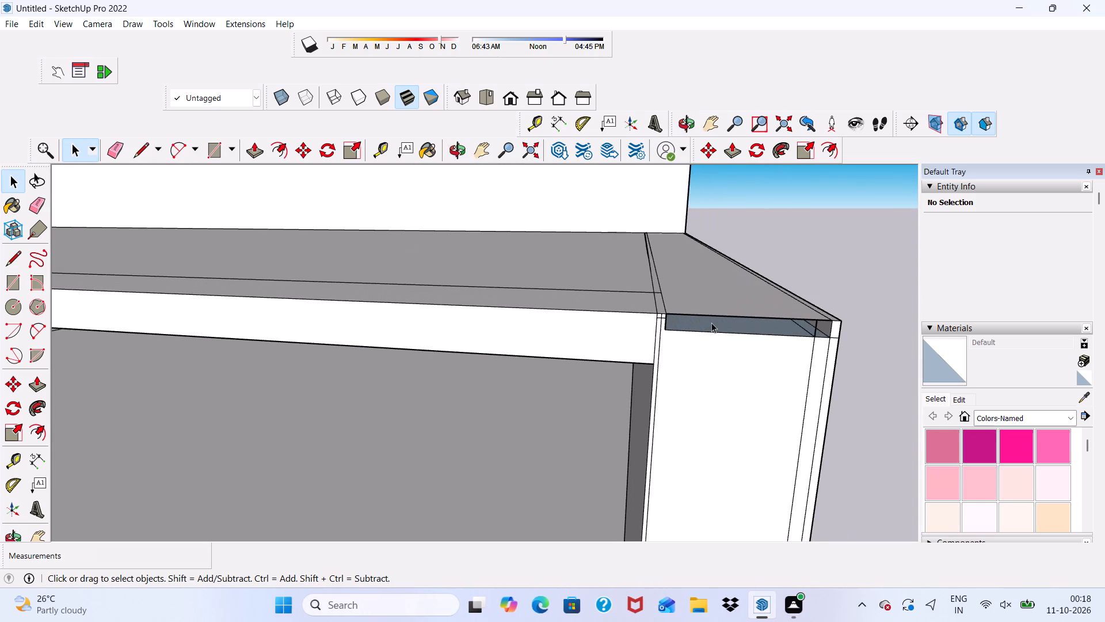
middle_drag(711, 323, 675, 271)
scroll(699, 332, up, 5)
scroll(699, 321, down, 6)
middle_drag(701, 317, 714, 373)
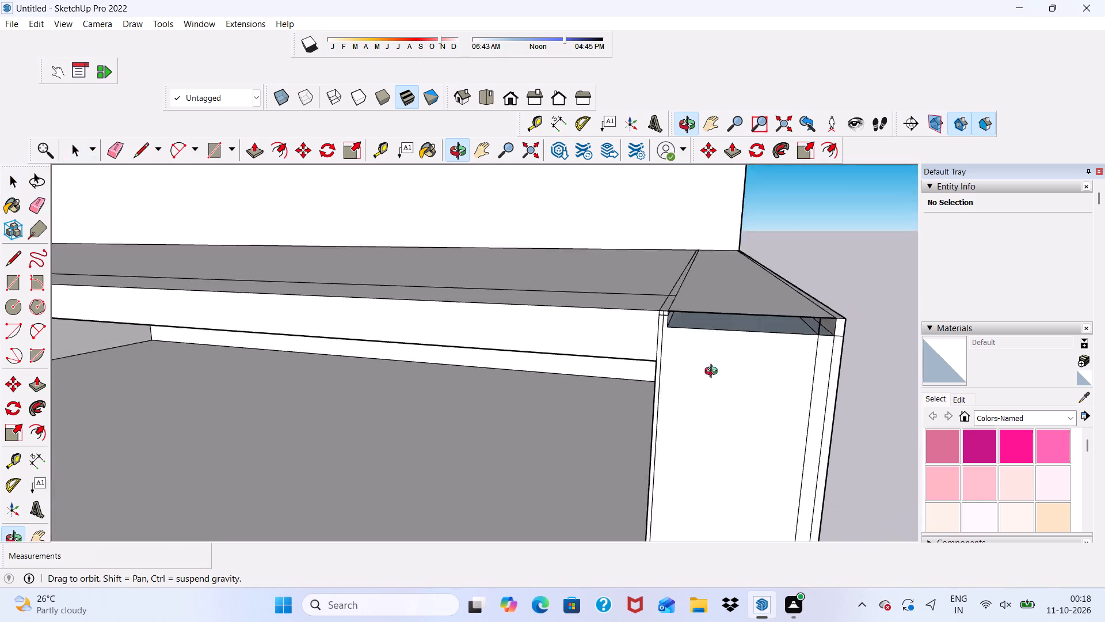
middle_drag(714, 373, 718, 406)
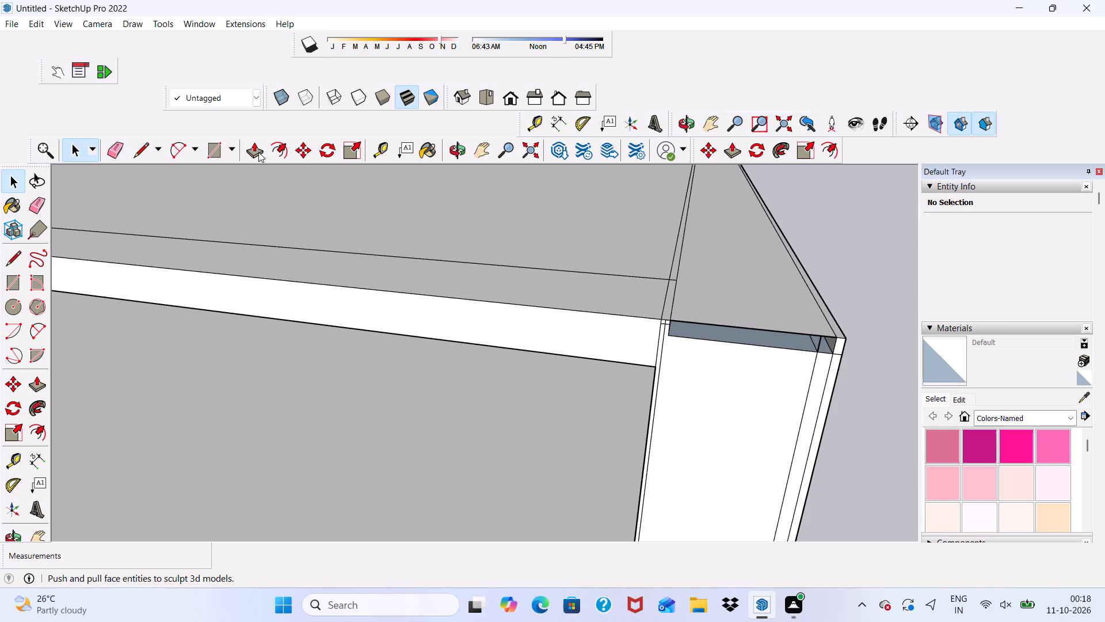
click(260, 149)
scroll(722, 357, up, 4)
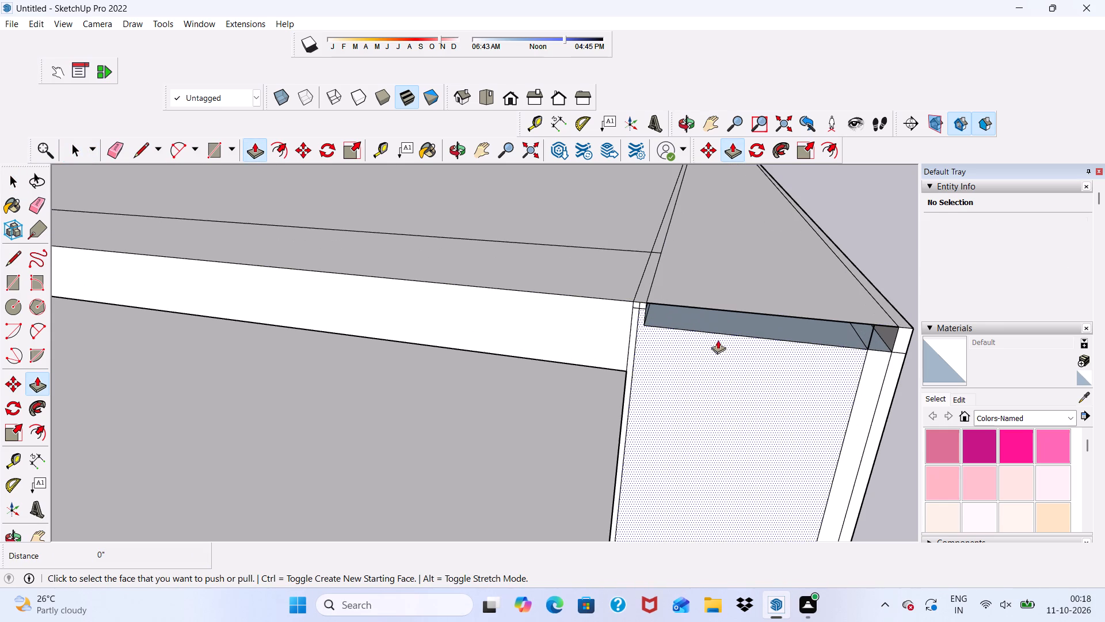
click(715, 320)
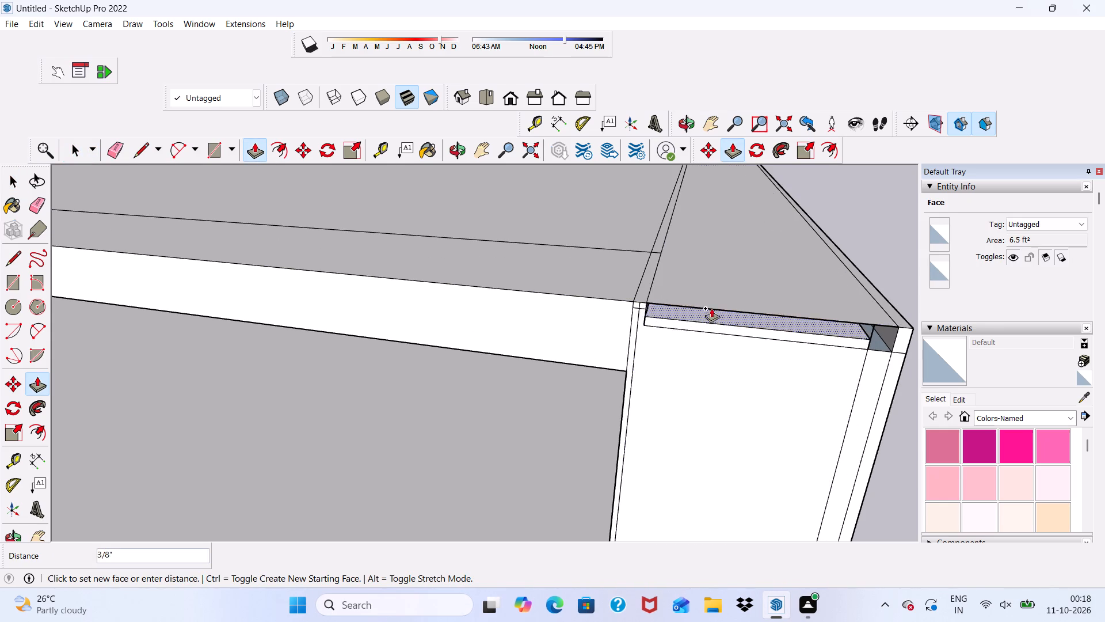
click(707, 296)
scroll(837, 287, up, 1)
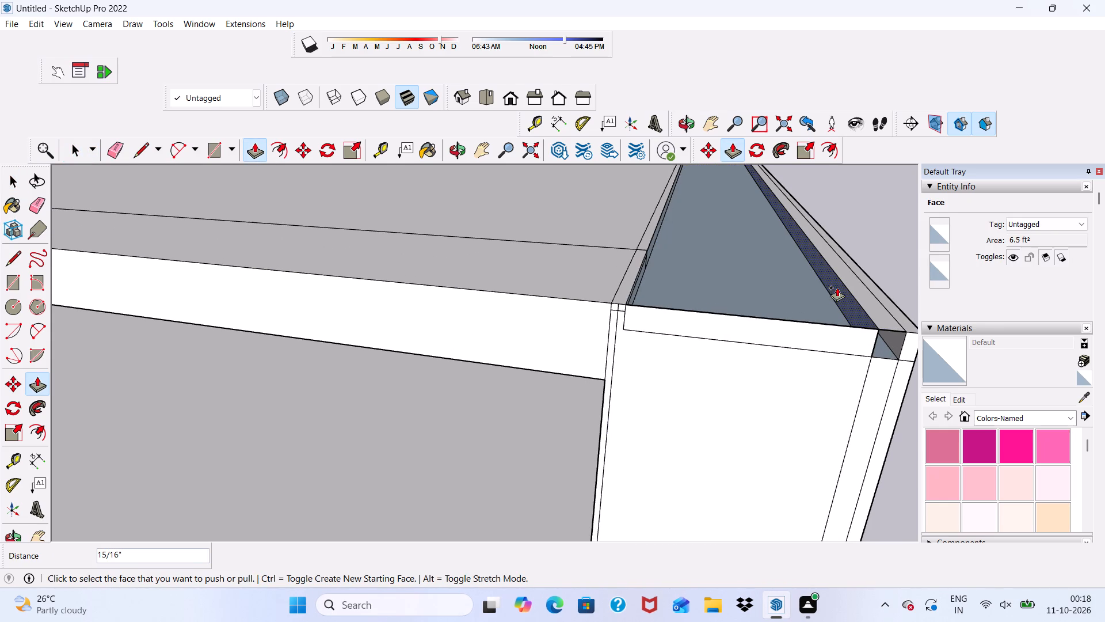
click(888, 352)
click(886, 323)
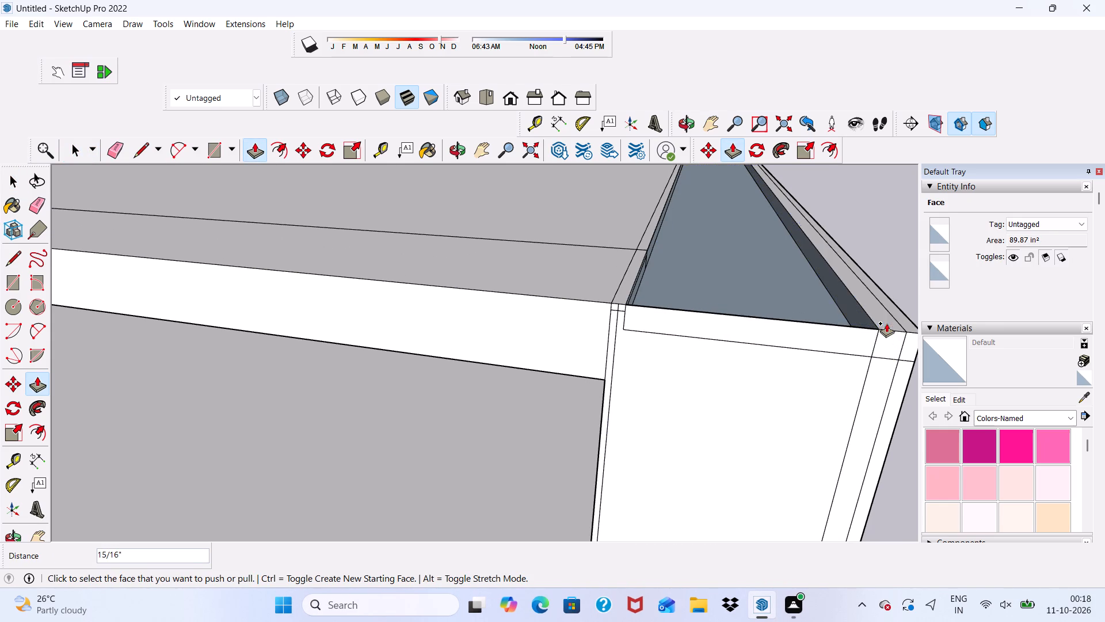
Push/pull the dark inner side face of the opening on top of the side panel across it by 9 1/8".
click(855, 310)
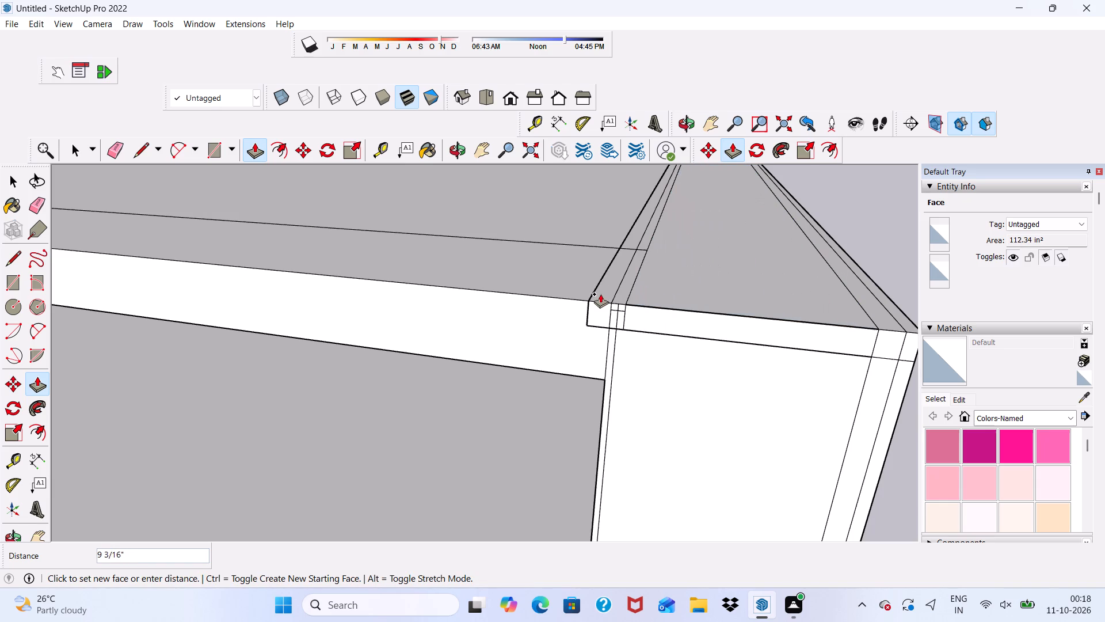
click(600, 294)
scroll(577, 297, down, 1)
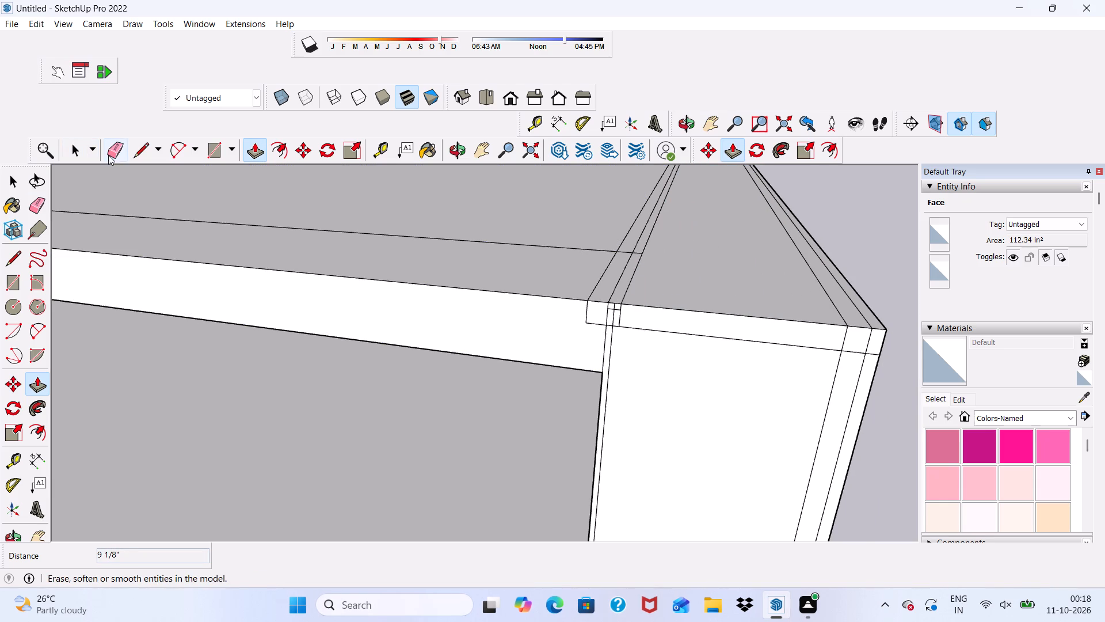
Erase the parallel seam lines on the top surface where the shelf meets the filled side panel.
click(109, 153)
scroll(719, 394, up, 4)
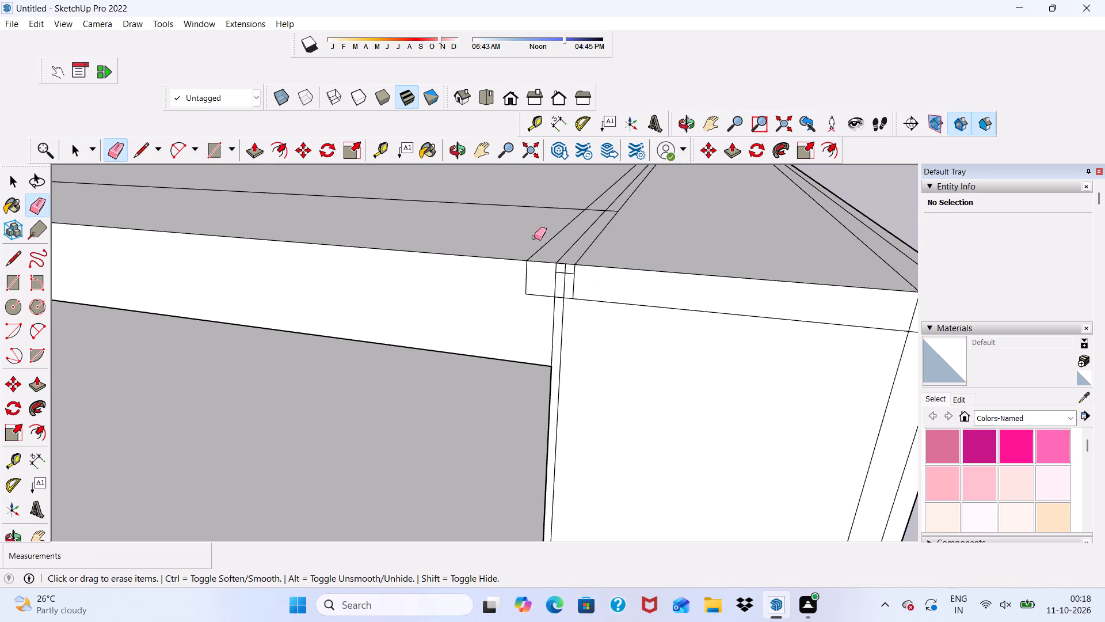
drag(535, 237, 597, 244)
drag(585, 206, 616, 202)
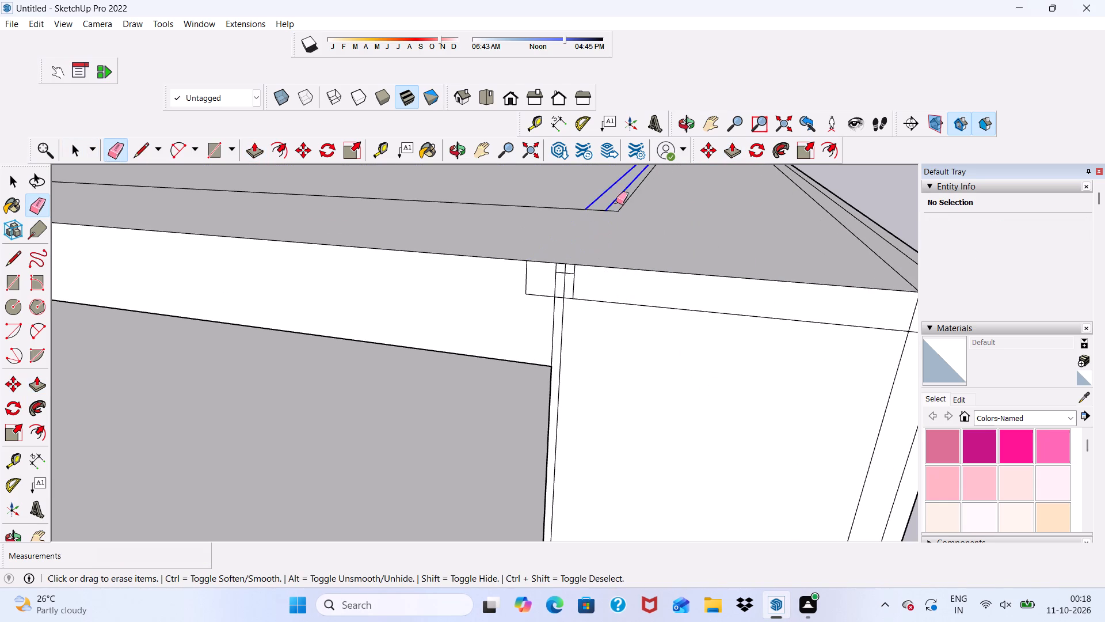
drag(616, 202, 620, 200)
Erase the small rectangular outlines on the front face just below the shelf's edge at the side panel's top.
scroll(611, 209, down, 4)
scroll(597, 262, up, 5)
drag(586, 262, 582, 262)
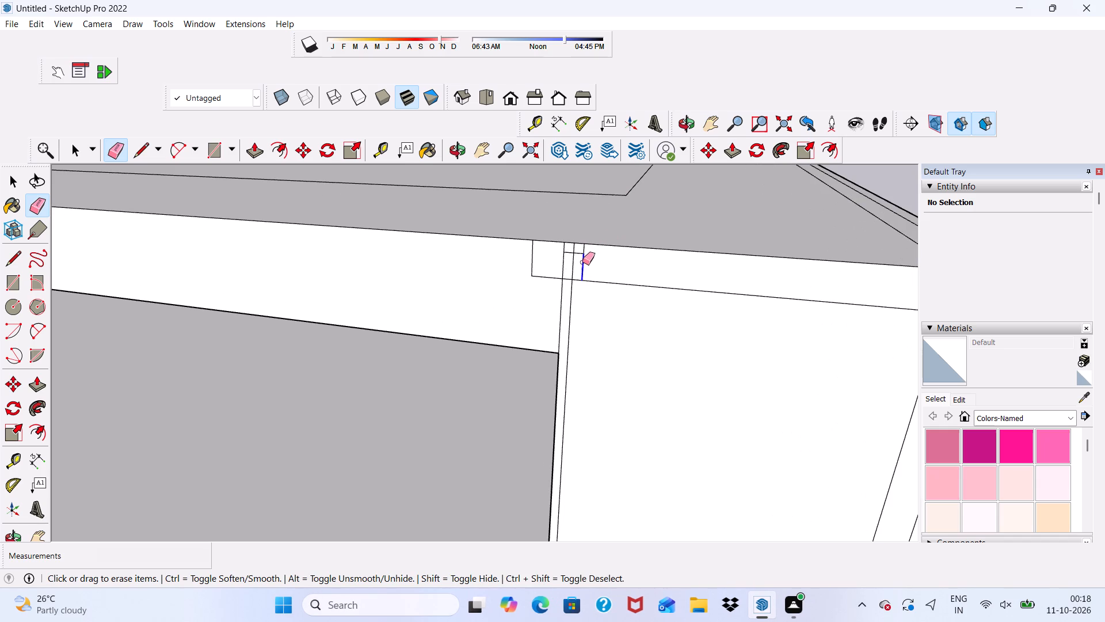
drag(582, 262, 511, 268)
scroll(570, 251, up, 5)
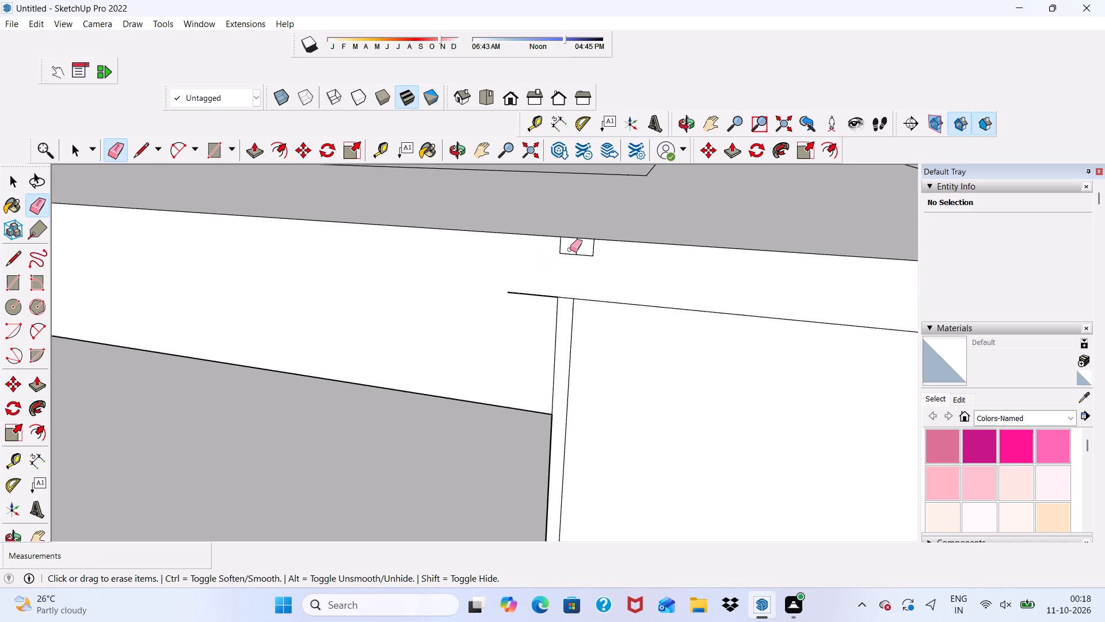
scroll(570, 249, up, 3)
drag(558, 245, 607, 252)
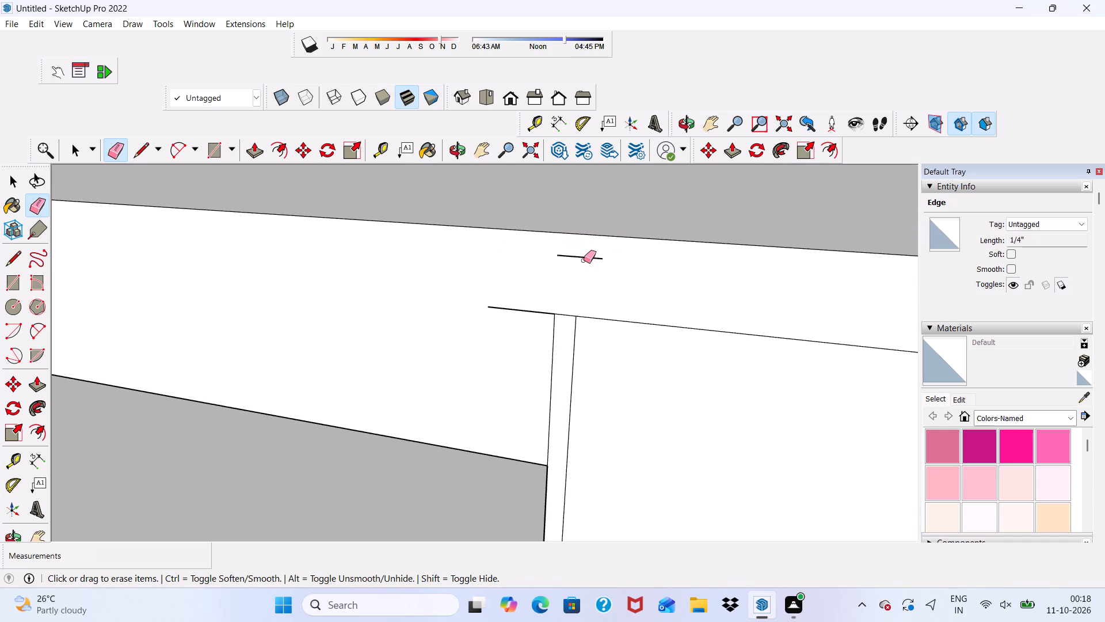
click(584, 260)
click(585, 255)
Erase the remaining vertical and horizontal seam lines on the front face where the side panel meets the shelf.
scroll(543, 314, up, 2)
drag(542, 316, 569, 346)
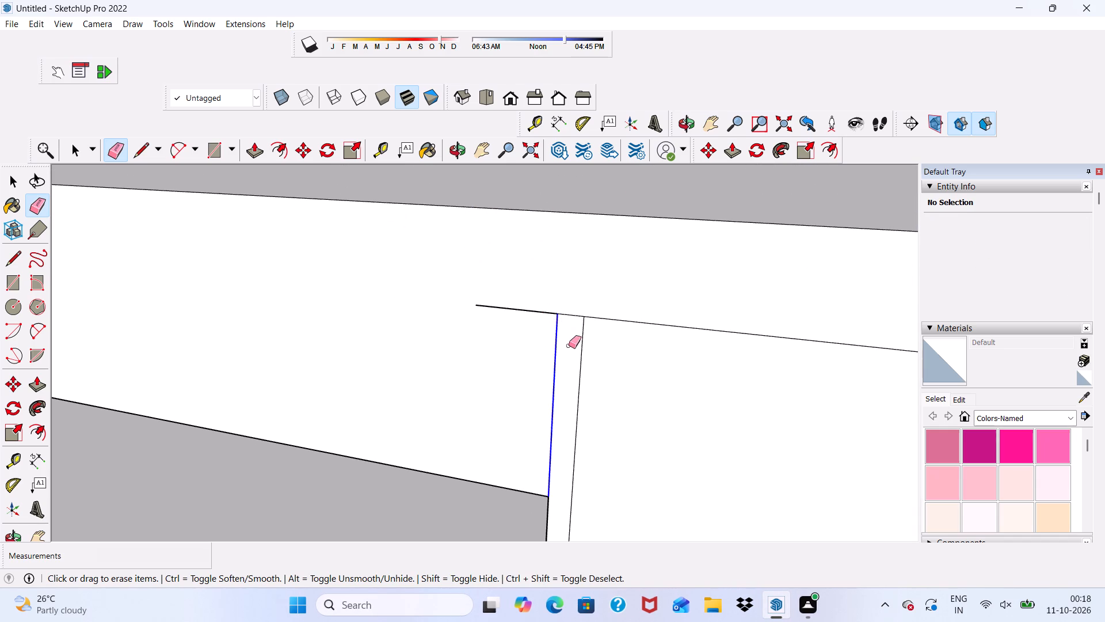
drag(569, 346, 576, 355)
drag(580, 320, 585, 342)
drag(572, 316, 573, 323)
drag(651, 317, 653, 327)
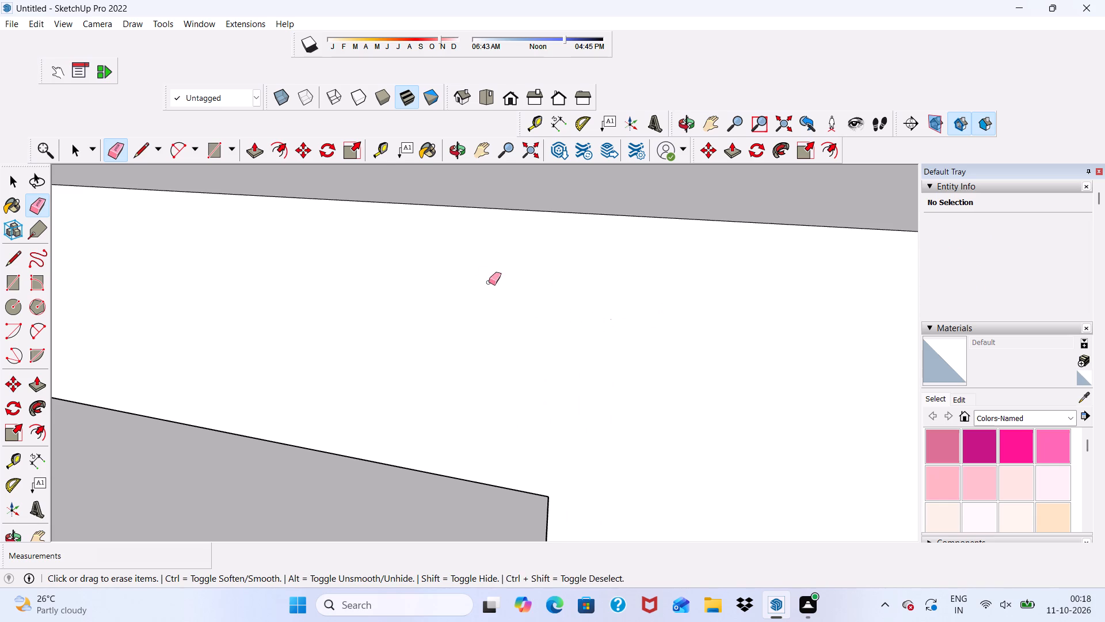
Erase the parallel vertical seam lines running down the front face beside the cabinet's outer corner.
scroll(478, 281, down, 16)
middle_drag(436, 361, 557, 305)
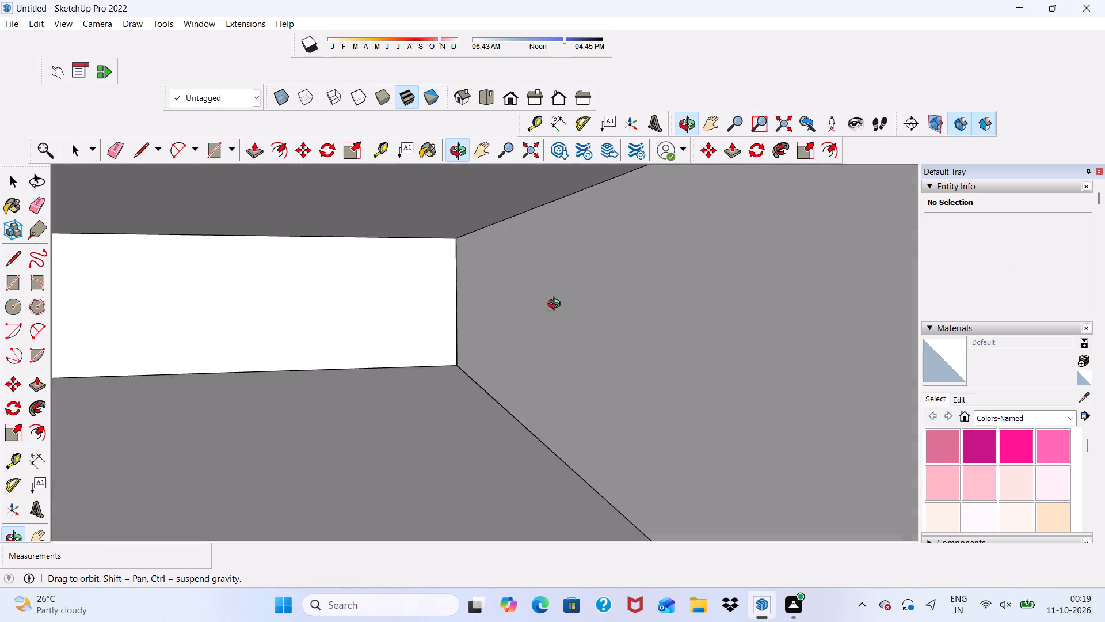
middle_drag(557, 305, 478, 336)
scroll(475, 330, up, 1)
scroll(471, 321, down, 7)
scroll(536, 332, up, 14)
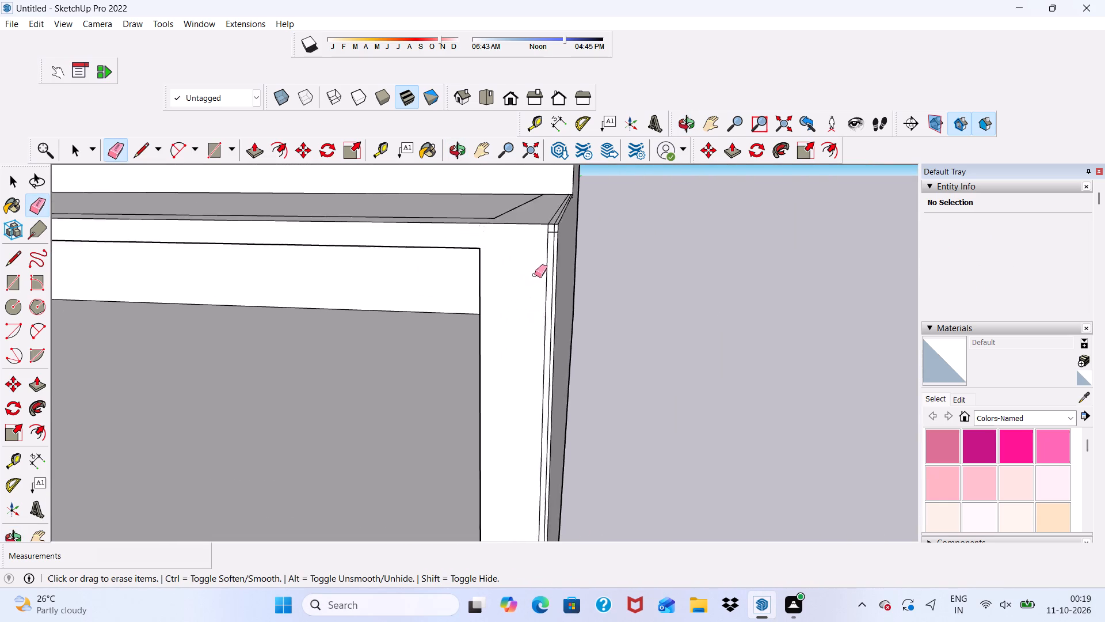
scroll(535, 275, up, 16)
drag(577, 236, 547, 257)
Erase the seam lines on the dark surface at the outer corner and the small rectangle's outline on the face below.
scroll(546, 266, down, 8)
scroll(569, 309, up, 13)
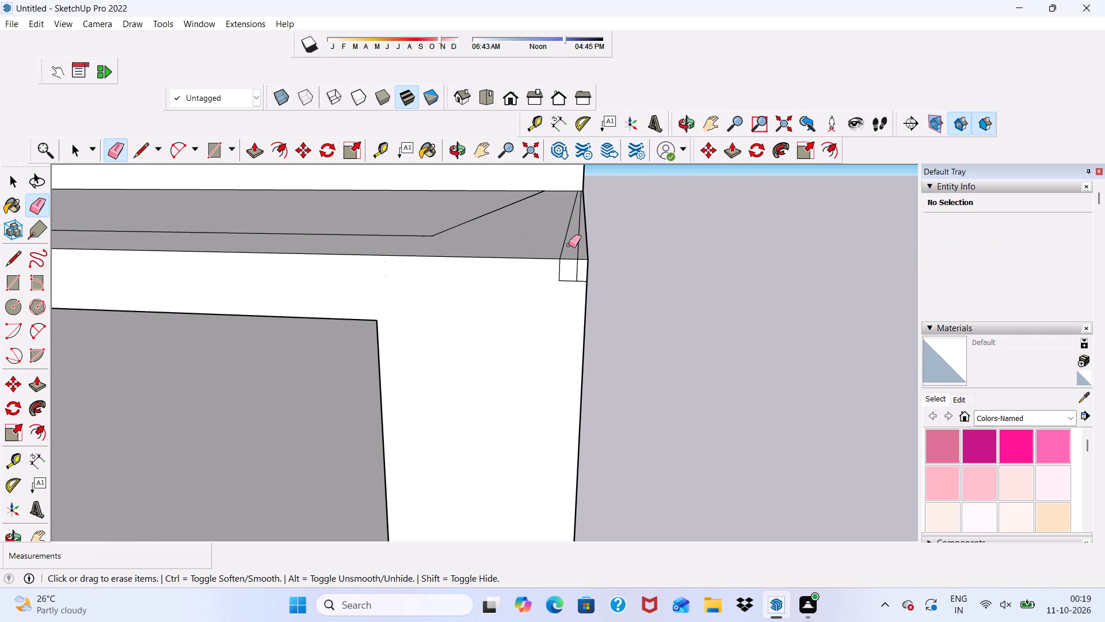
drag(562, 241, 569, 241)
drag(571, 243, 577, 244)
click(578, 244)
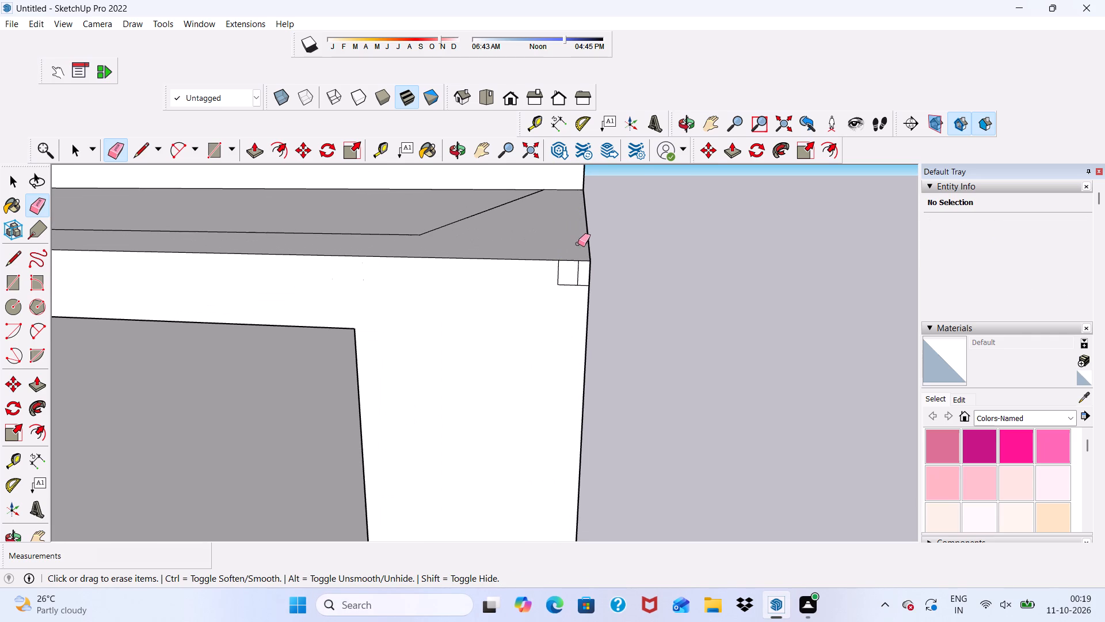
click(576, 281)
click(577, 285)
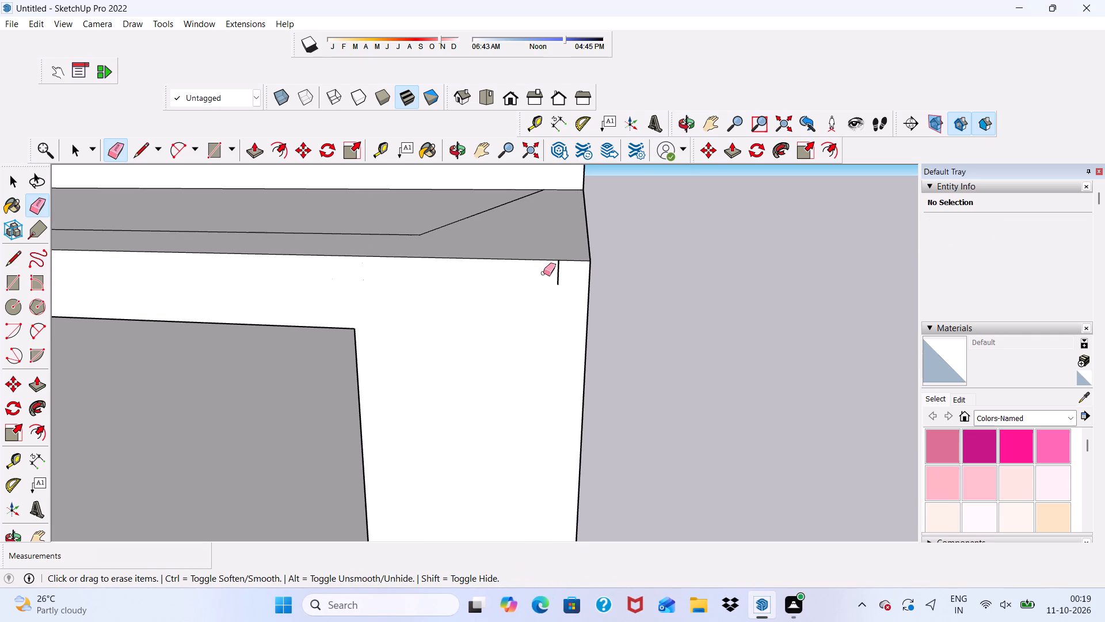
click(558, 277)
Push/pull the floor of the rectangular recess in the shelf's back outer corner up by 3".
scroll(586, 291, down, 1)
middle_drag(588, 291, 431, 276)
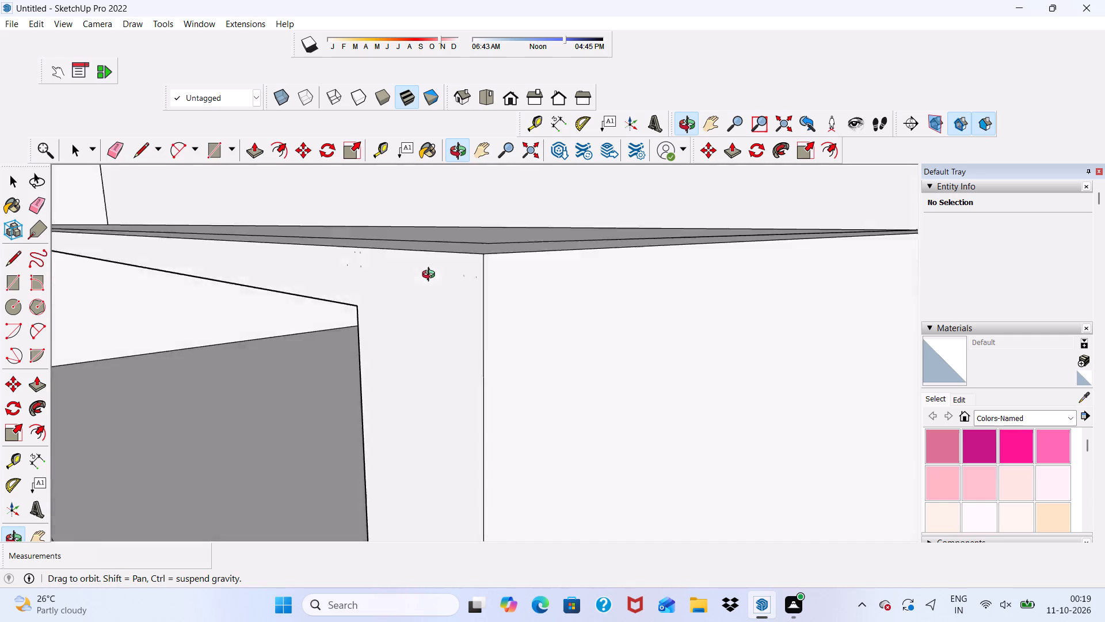
middle_drag(431, 276, 473, 373)
scroll(523, 335, up, 1)
scroll(513, 308, down, 20)
scroll(513, 308, down, 5)
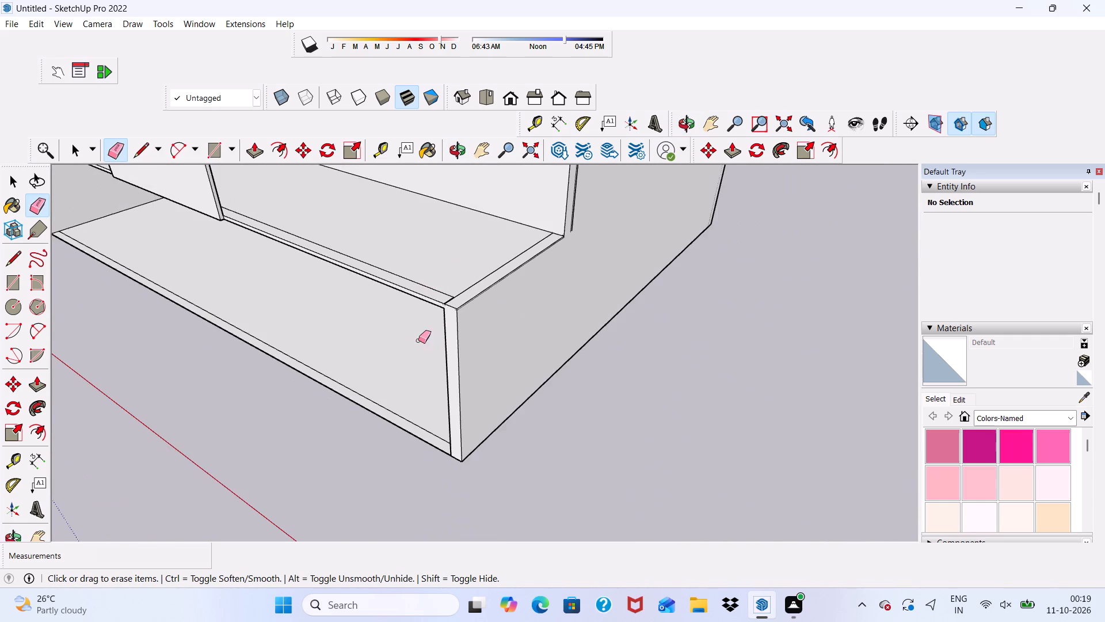
scroll(416, 337, down, 1)
middle_drag(416, 337, 593, 276)
scroll(577, 283, down, 12)
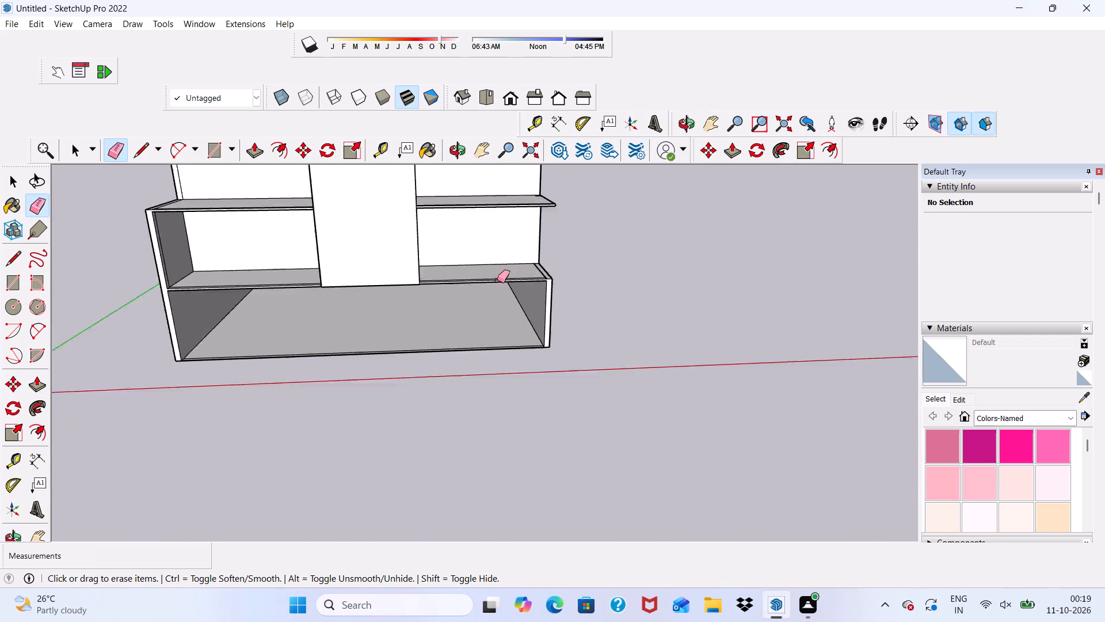
scroll(497, 280, down, 7)
scroll(524, 328, up, 4)
scroll(516, 211, up, 10)
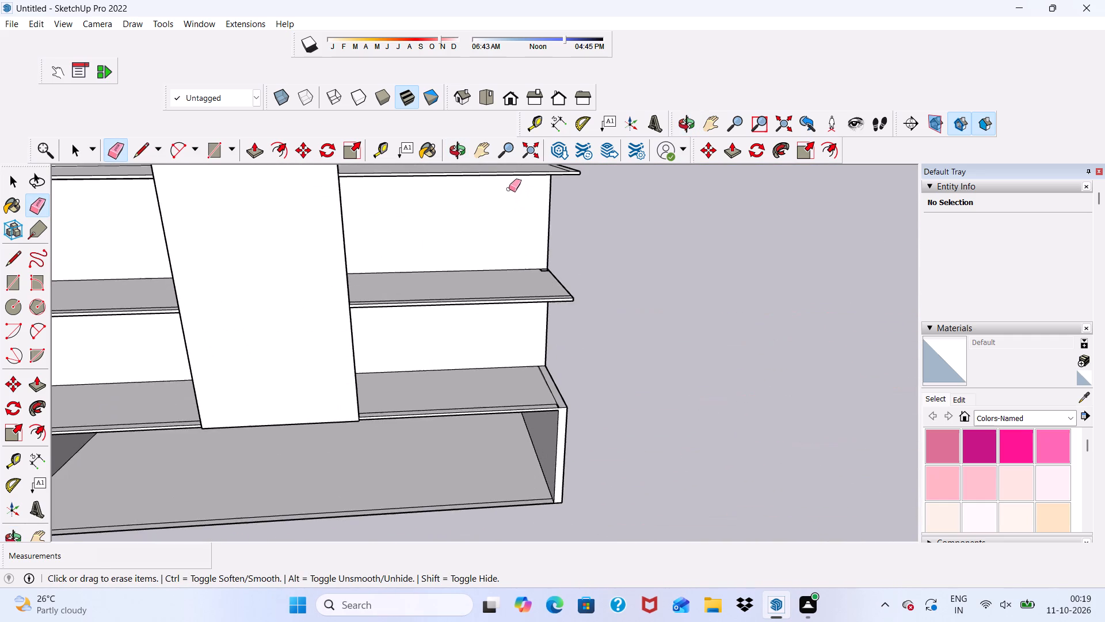
middle_drag(508, 188, 405, 300)
scroll(462, 287, up, 5)
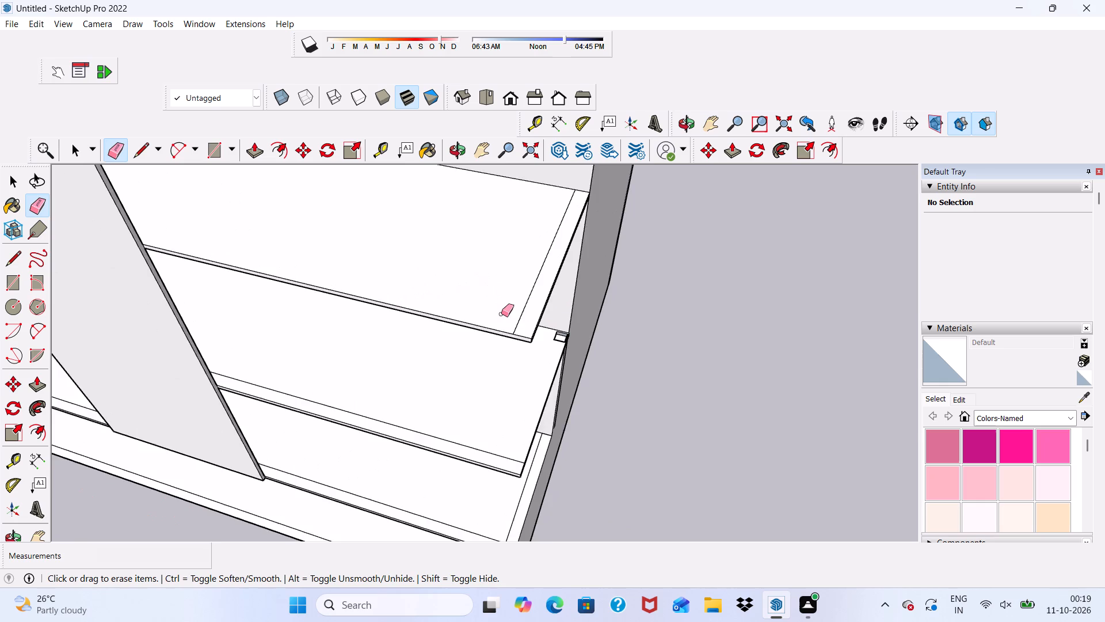
scroll(501, 314, up, 5)
scroll(607, 346, up, 10)
scroll(529, 310, down, 6)
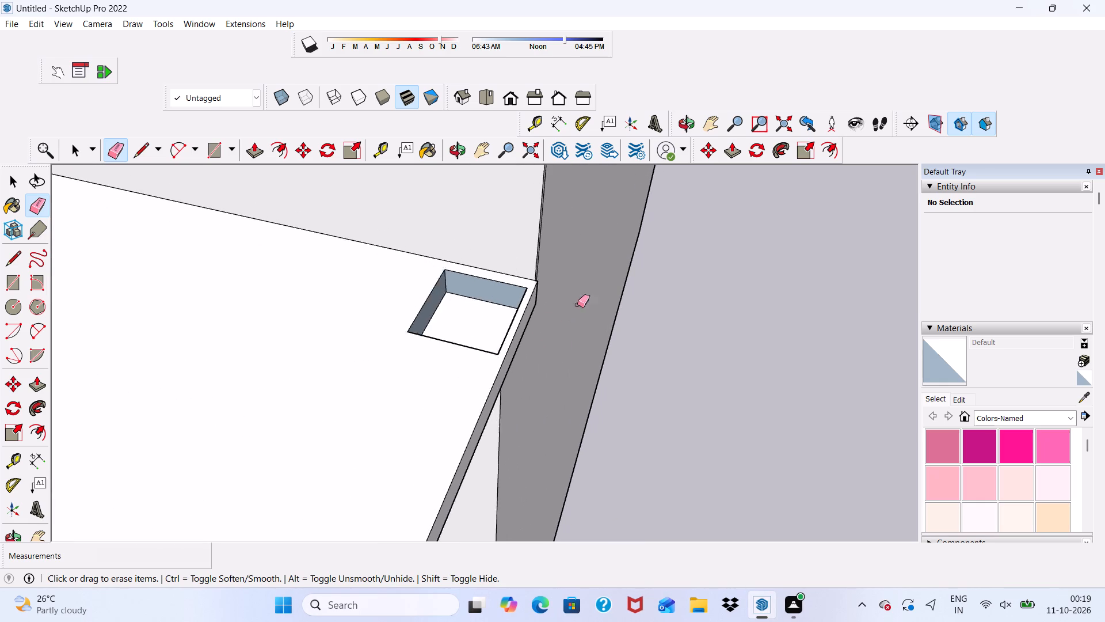
scroll(577, 305, down, 1)
key(space)
scroll(641, 315, up, 4)
scroll(566, 295, down, 8)
scroll(560, 295, up, 6)
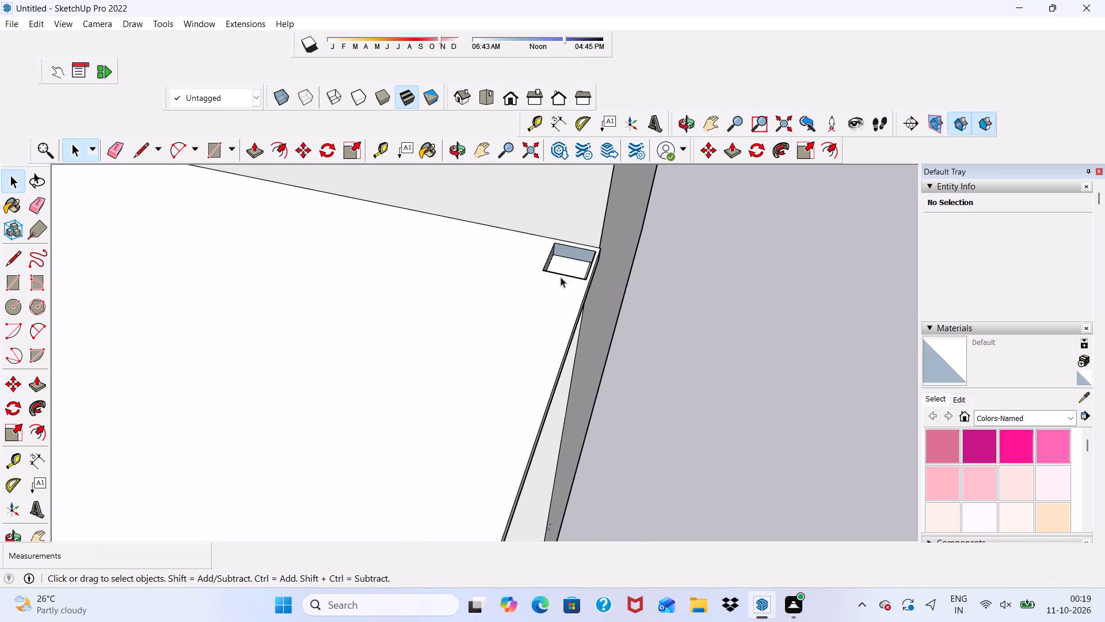
click(569, 255)
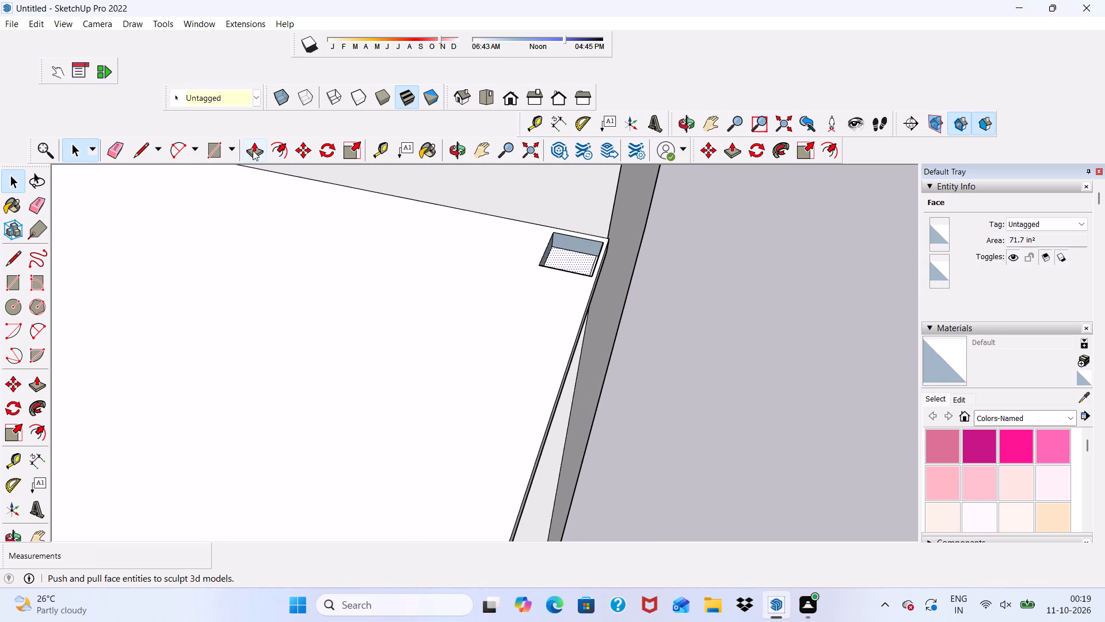
click(253, 150)
click(561, 251)
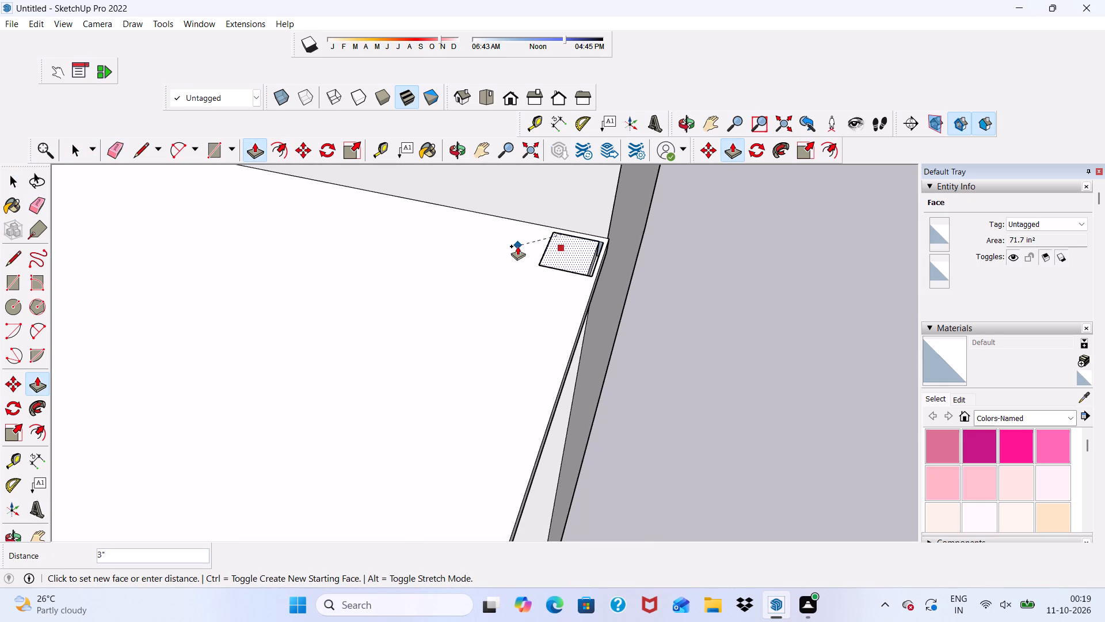
click(528, 252)
Push/pull the narrow dark side face of the remaining slot across it by 1".
scroll(594, 272, up, 16)
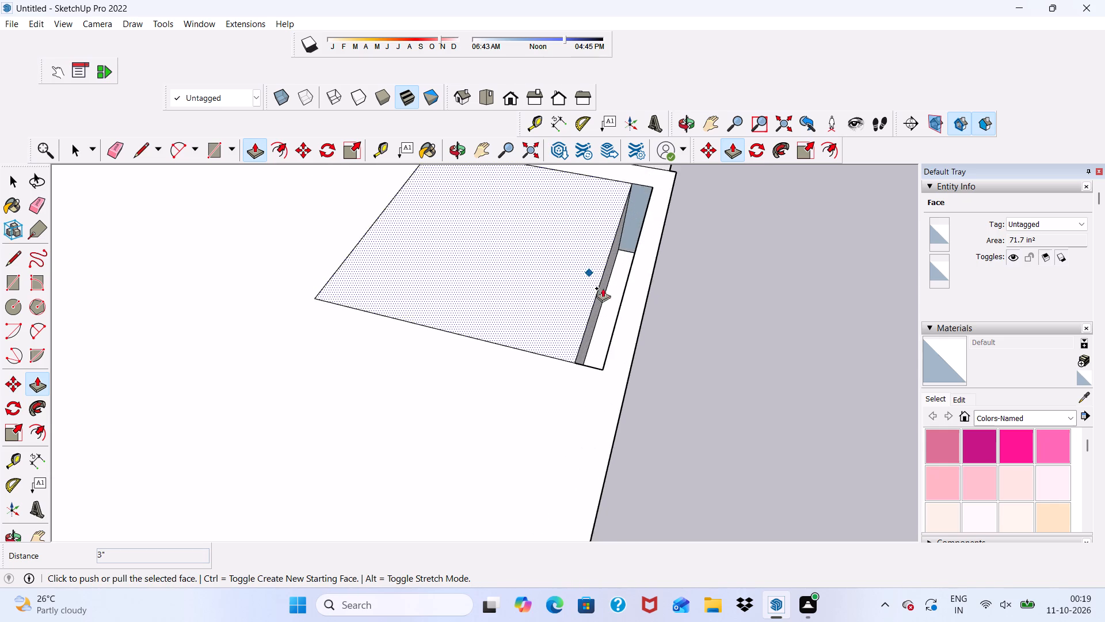
scroll(603, 288, up, 4)
key(space)
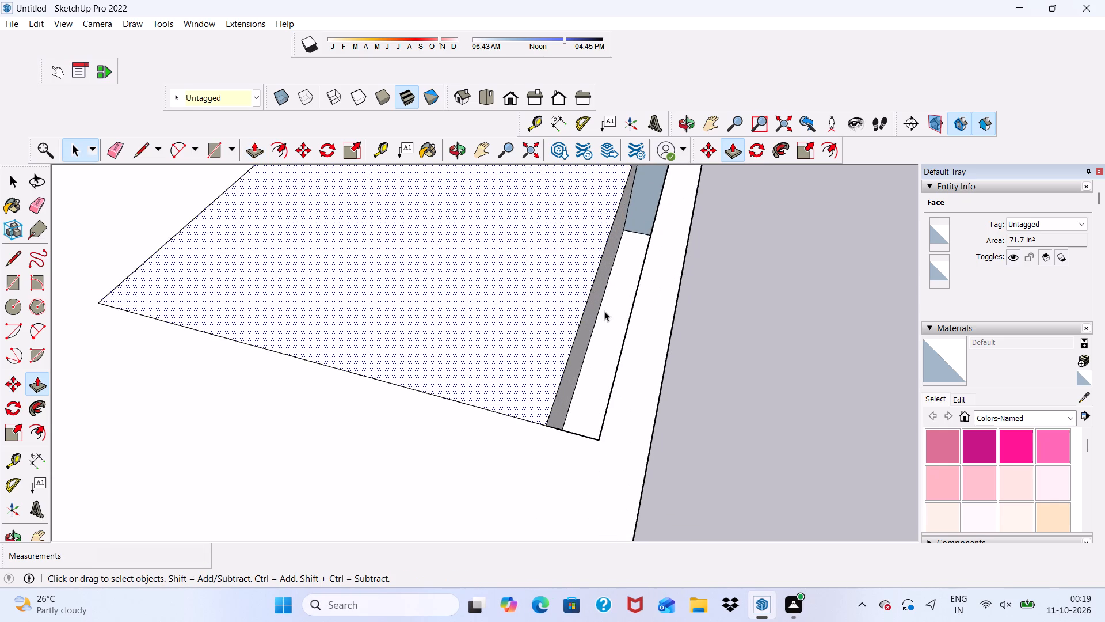
click(590, 322)
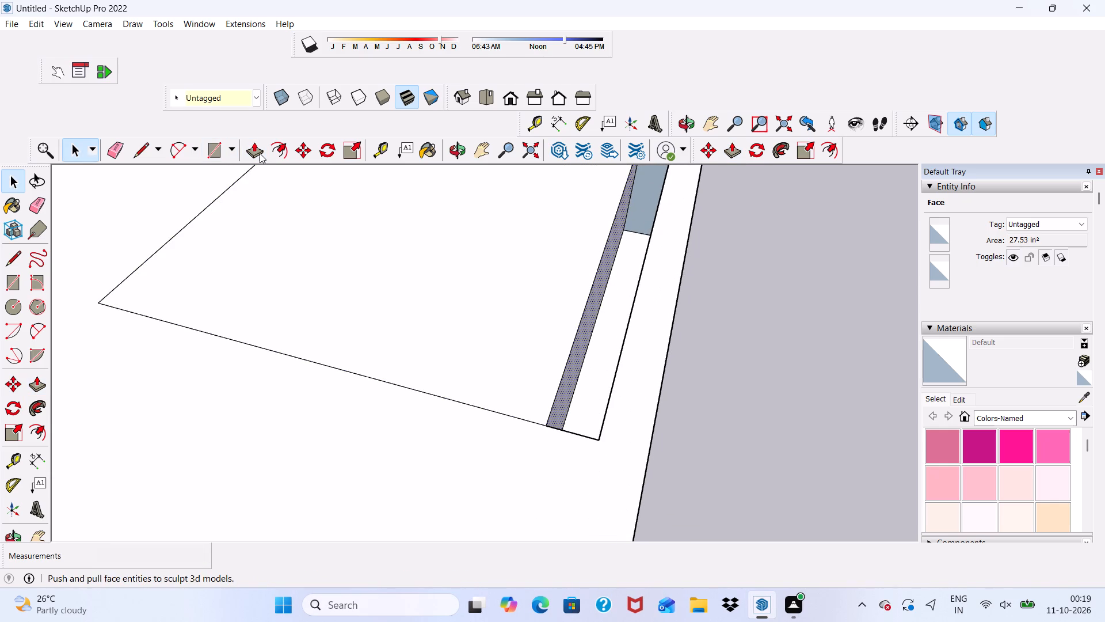
click(260, 153)
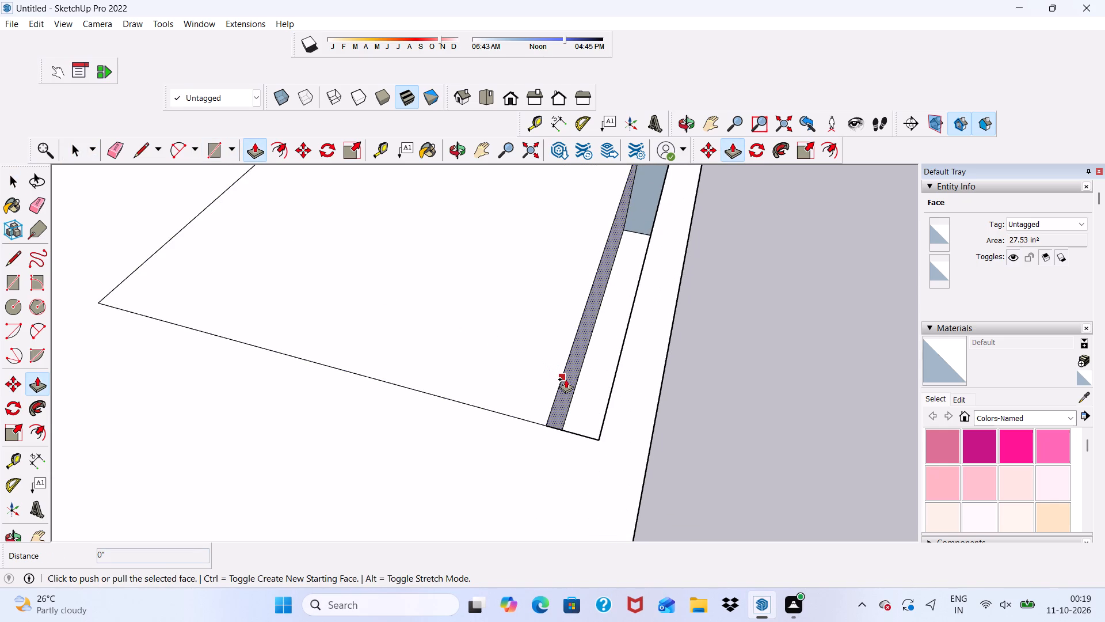
click(565, 380)
click(625, 401)
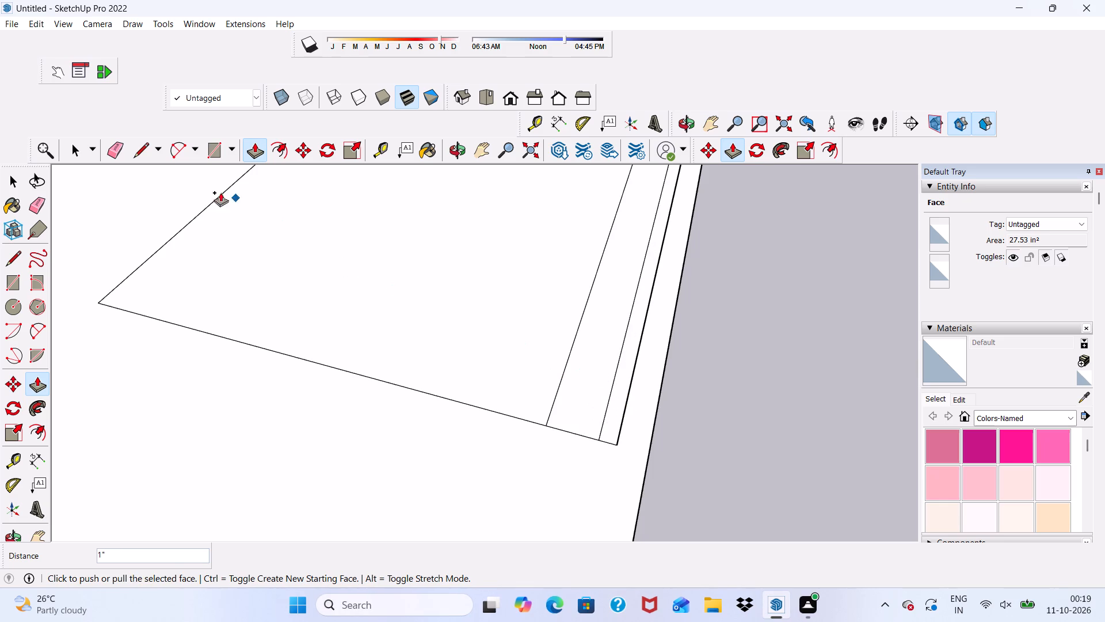
Erase the side and front outlines of the filled recess and the slot's seam lines on the shelf's top surface.
click(111, 146)
drag(170, 231, 173, 240)
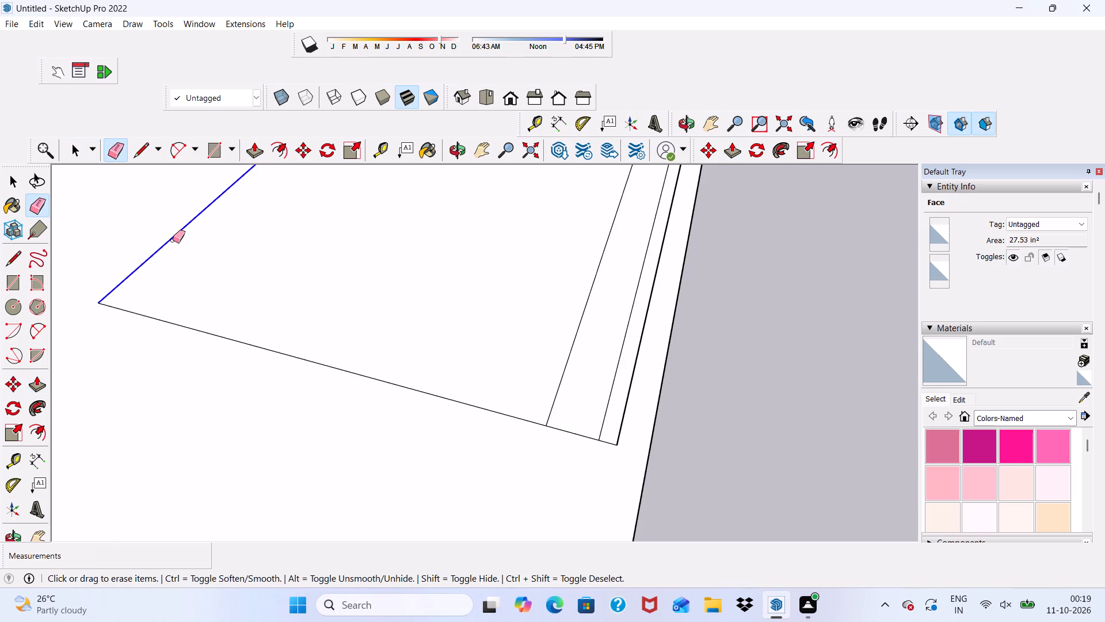
drag(173, 240, 198, 335)
click(198, 335)
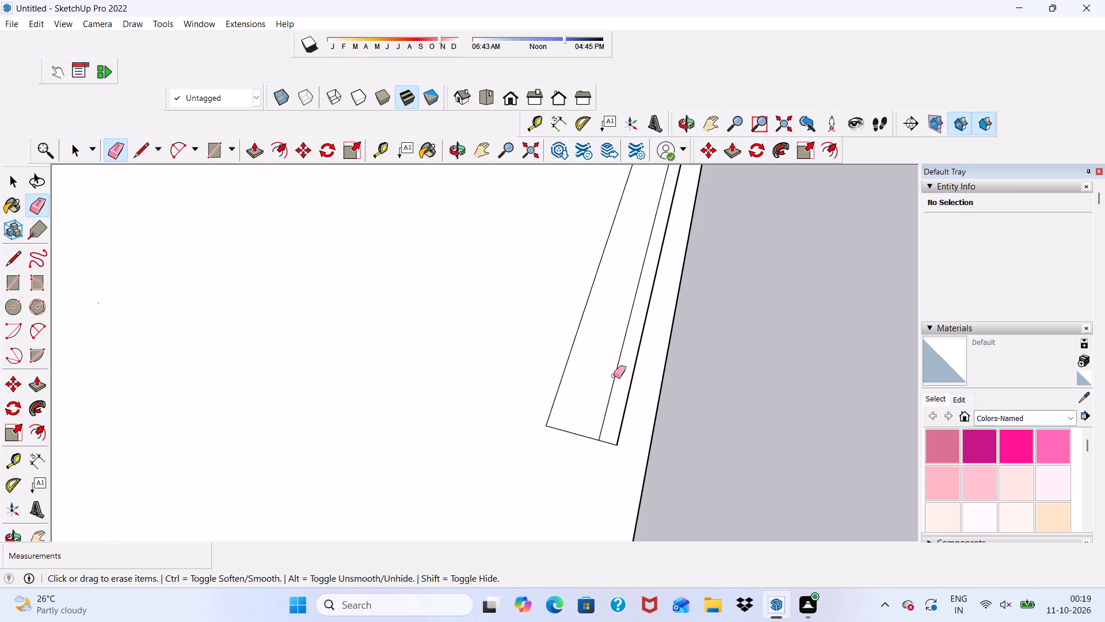
drag(632, 395, 613, 405)
drag(608, 405, 592, 418)
drag(590, 420, 584, 424)
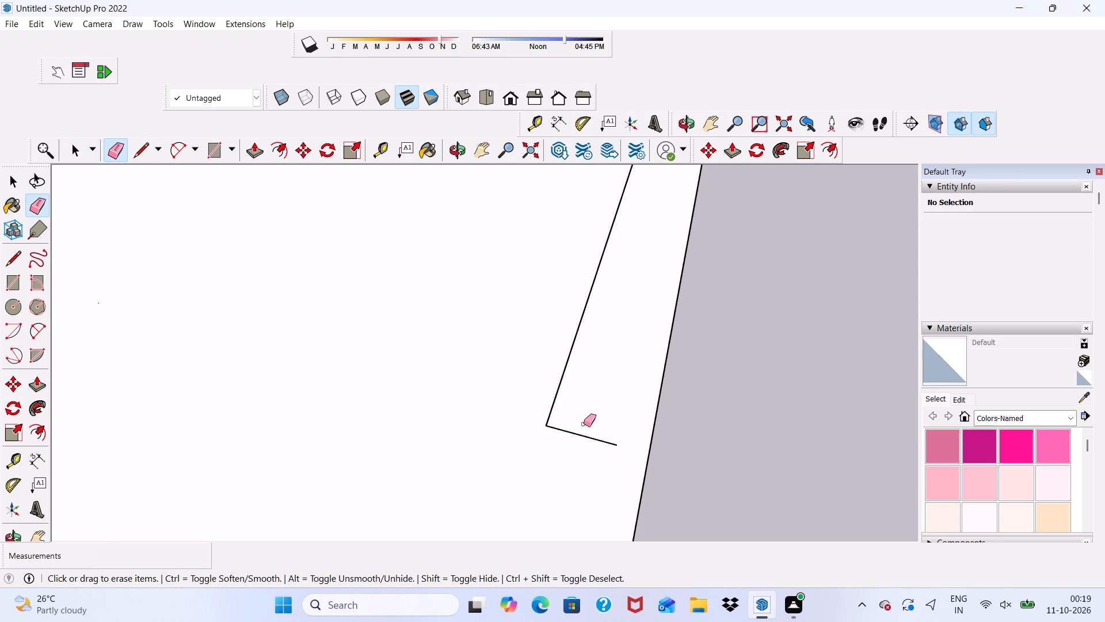
drag(584, 424, 575, 429)
click(562, 430)
drag(554, 401, 552, 390)
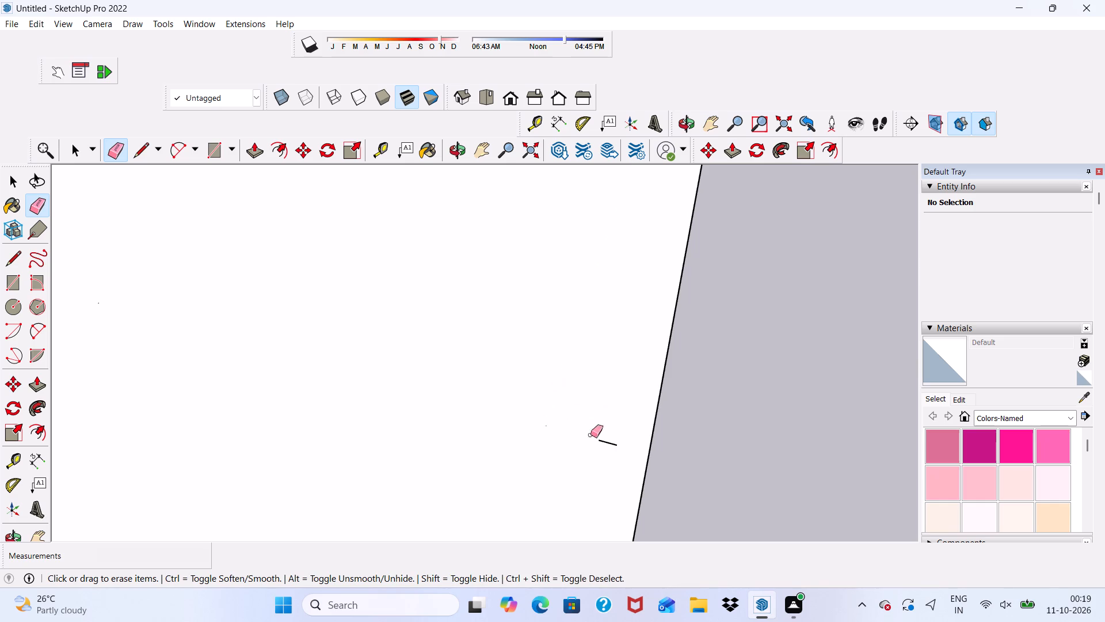
drag(605, 441, 618, 446)
click(619, 446)
Erase the leftover back outline of the filled recess along the shelf's rear edge.
scroll(470, 381, down, 10)
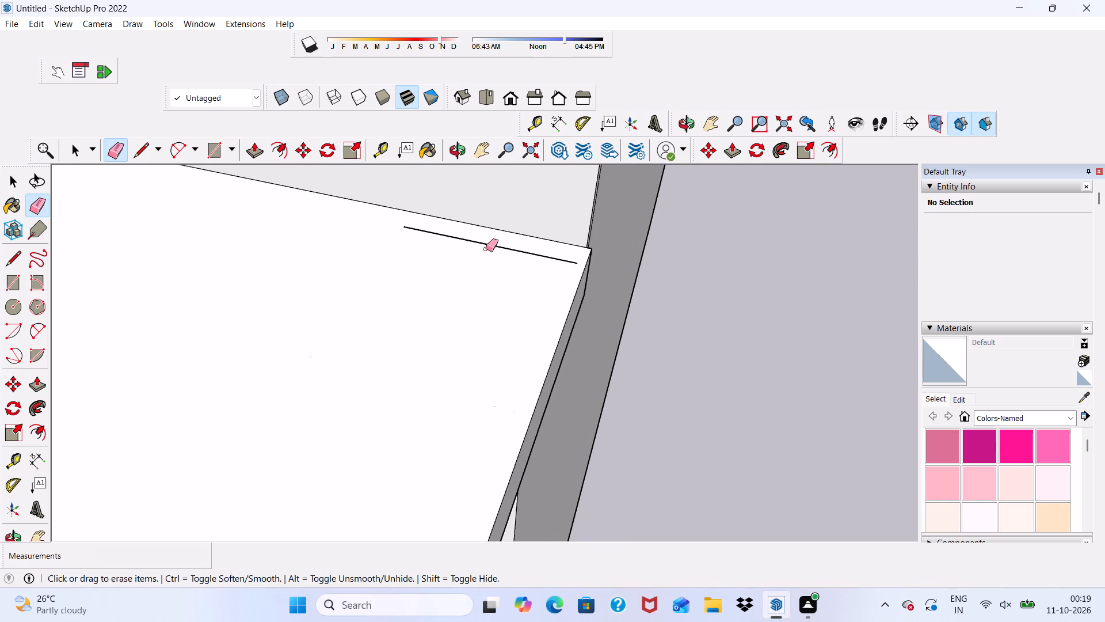
click(486, 246)
click(486, 243)
drag(578, 263, 527, 251)
click(524, 250)
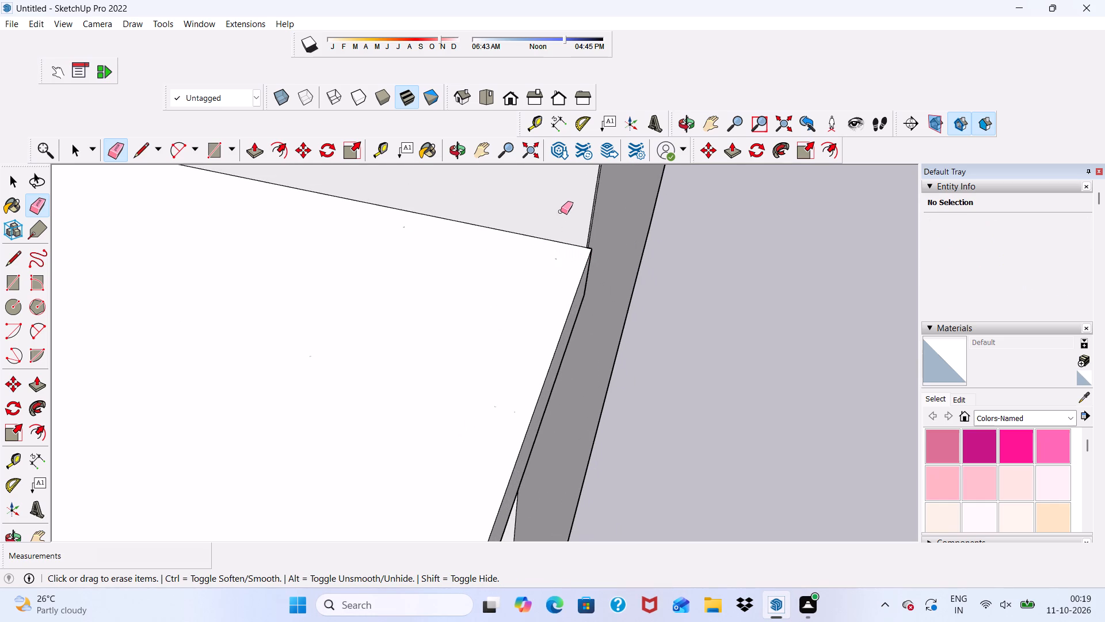
Erase the stray edge specks left near the shelf's rear edge where the recess was filled.
click(561, 211)
drag(556, 258, 557, 257)
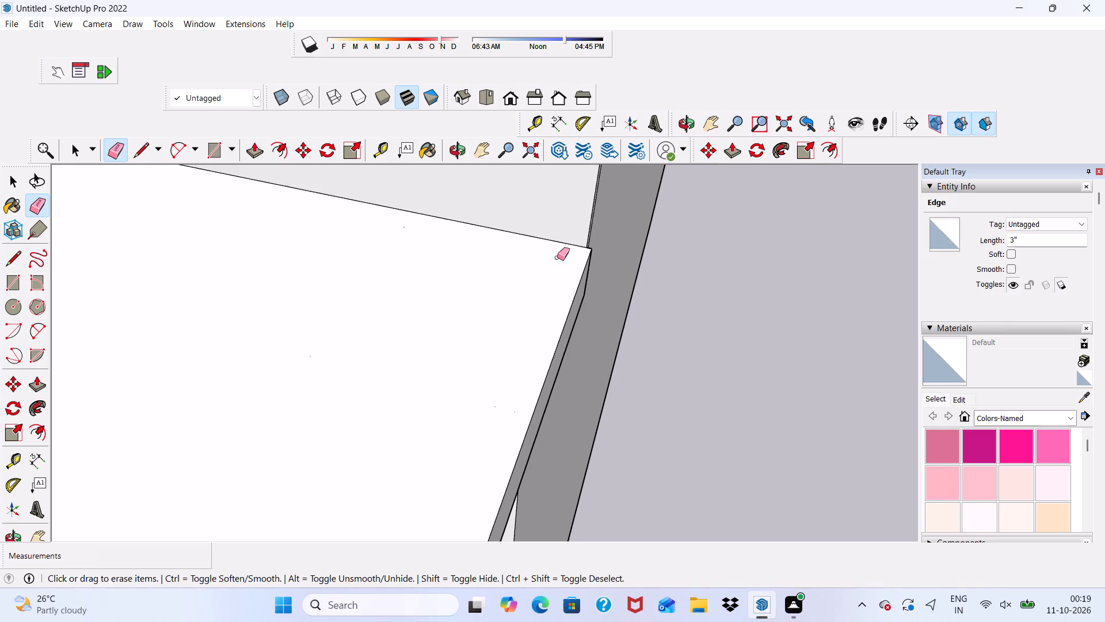
drag(557, 257, 534, 257)
scroll(413, 238, up, 3)
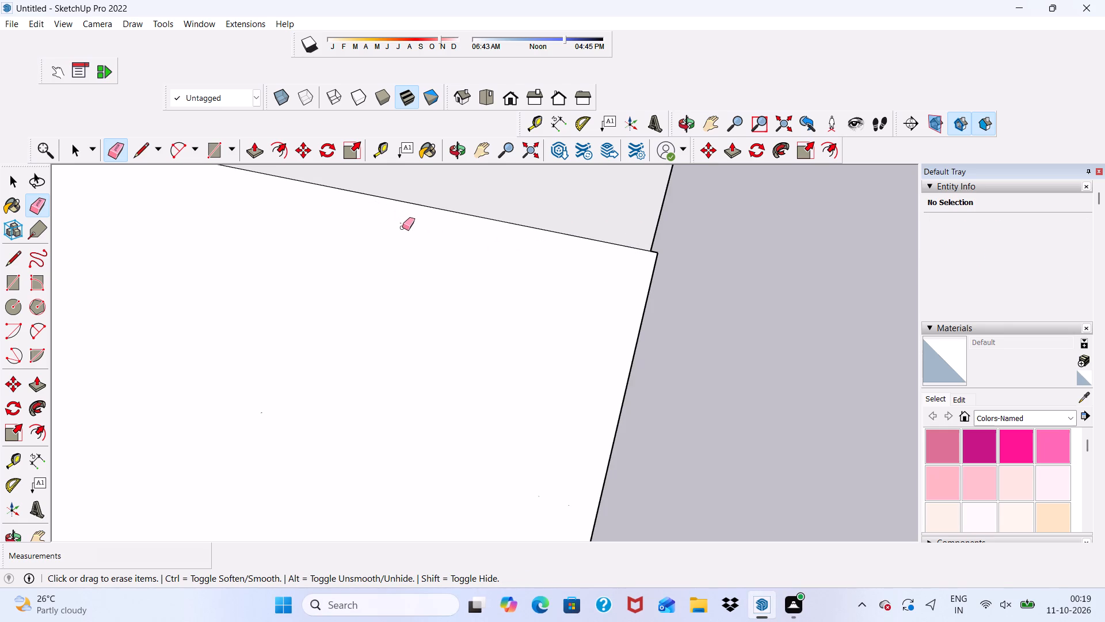
drag(402, 223, 376, 220)
click(376, 220)
drag(389, 220, 401, 237)
click(401, 237)
drag(402, 238, 409, 251)
scroll(325, 296, down, 5)
scroll(481, 239, up, 1)
scroll(501, 244, down, 4)
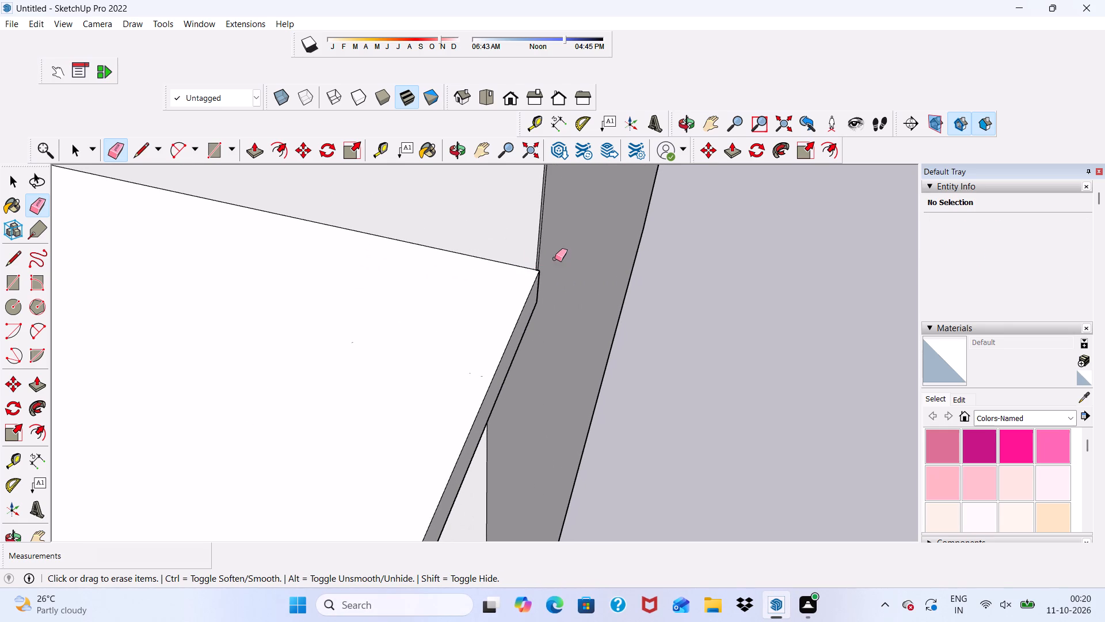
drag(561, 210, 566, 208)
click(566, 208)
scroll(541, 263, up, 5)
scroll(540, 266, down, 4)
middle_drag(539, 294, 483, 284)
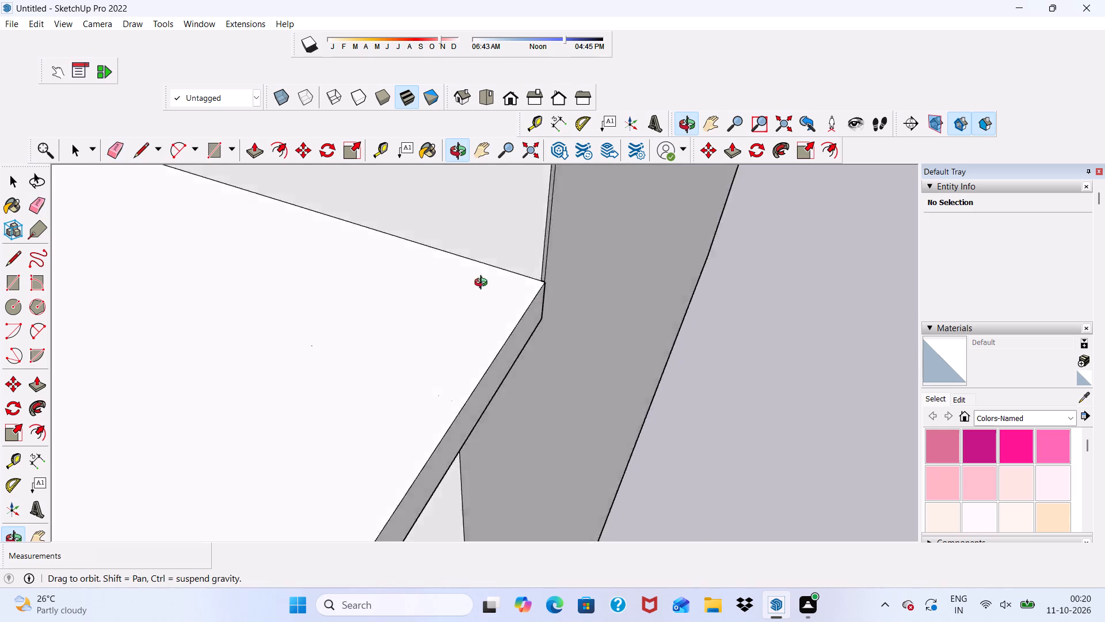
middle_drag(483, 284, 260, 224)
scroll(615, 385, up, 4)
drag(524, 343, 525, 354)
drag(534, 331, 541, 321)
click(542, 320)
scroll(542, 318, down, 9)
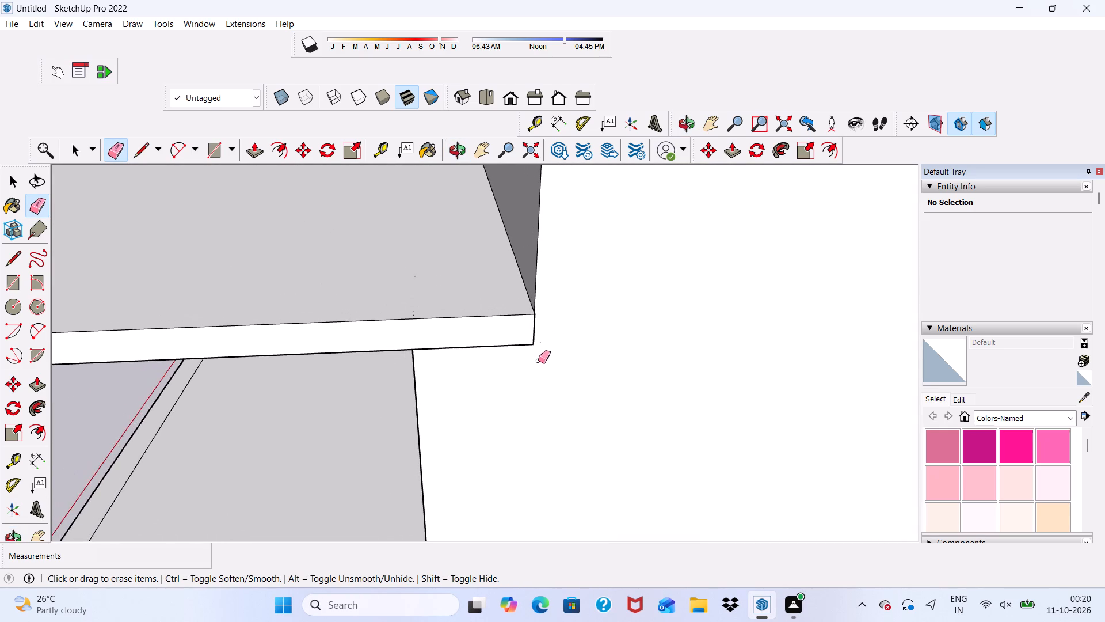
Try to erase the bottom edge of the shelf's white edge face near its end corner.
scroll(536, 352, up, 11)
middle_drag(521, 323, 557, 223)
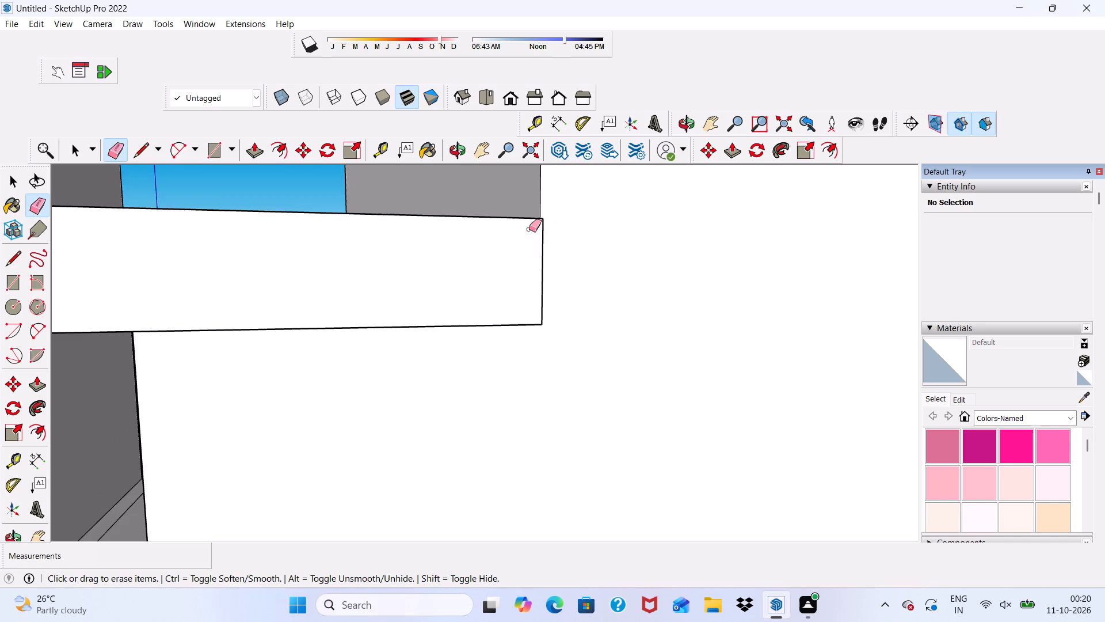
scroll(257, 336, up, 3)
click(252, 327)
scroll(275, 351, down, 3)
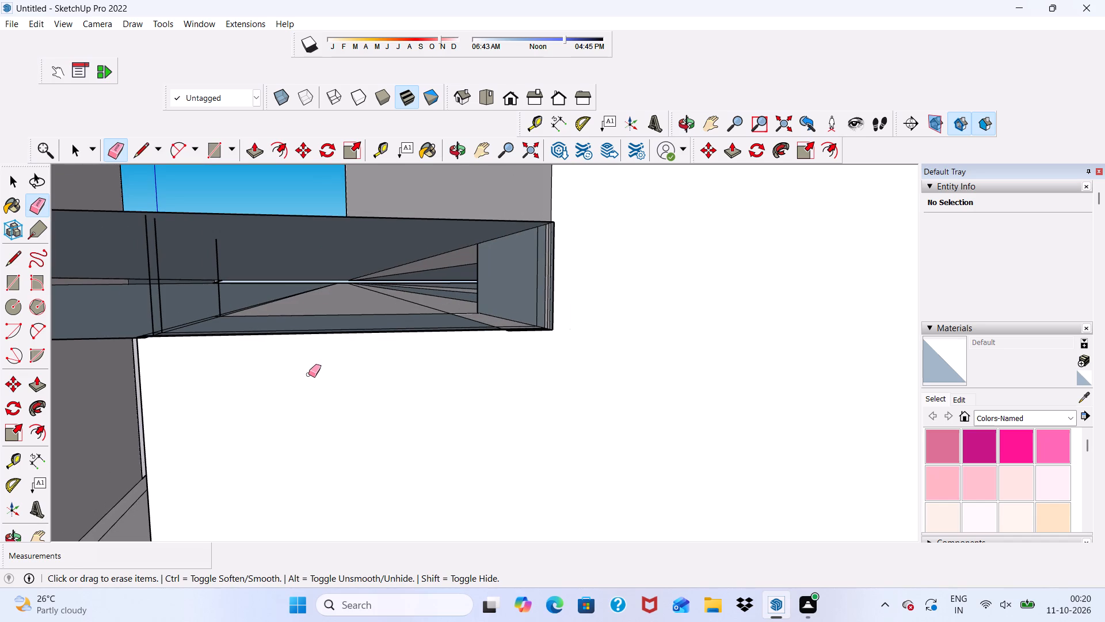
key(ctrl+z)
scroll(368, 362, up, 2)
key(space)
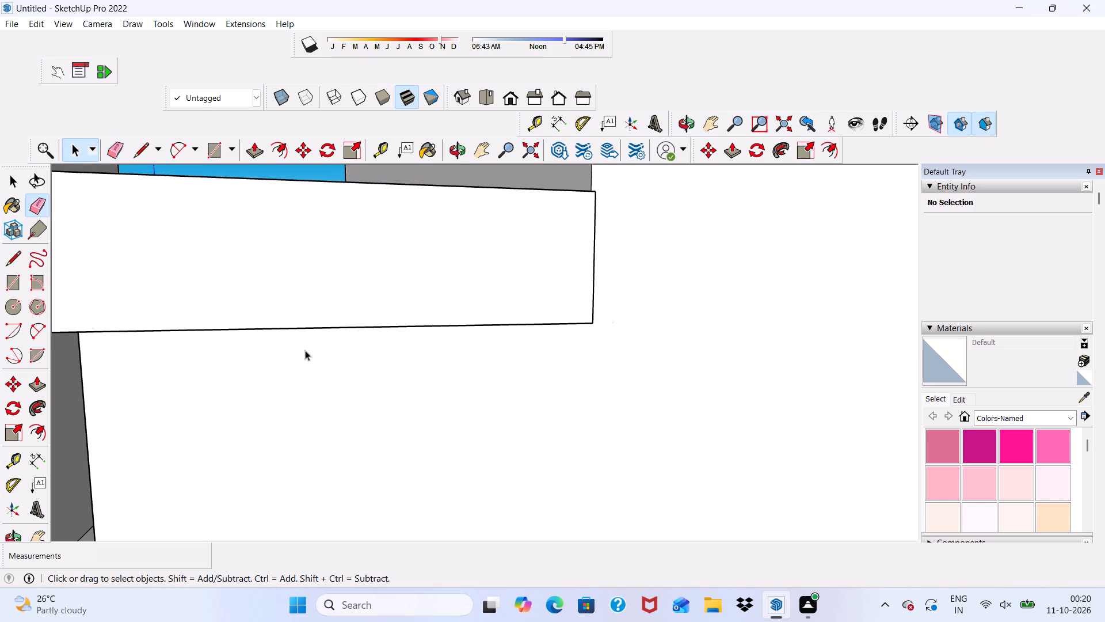
Push/pull the shelf's white edge face out by 1/4", flush with the narrow strip at its end.
scroll(294, 347, down, 4)
middle_drag(292, 363, 508, 460)
scroll(482, 446, up, 20)
scroll(482, 446, up, 1)
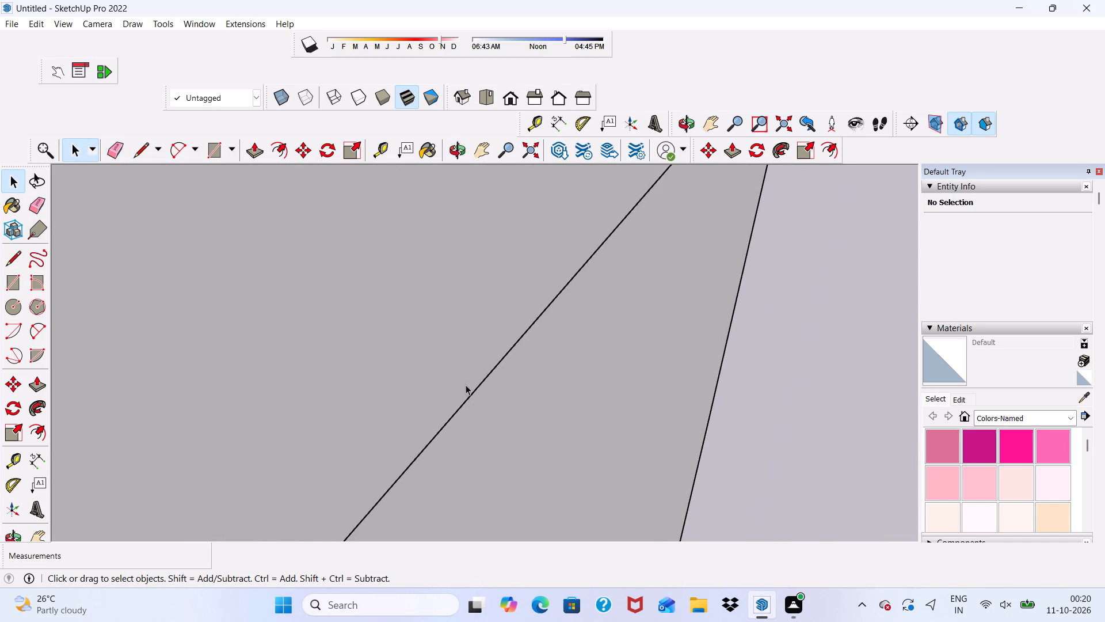
scroll(466, 385, up, 12)
scroll(442, 391, down, 11)
middle_drag(448, 406, 359, 394)
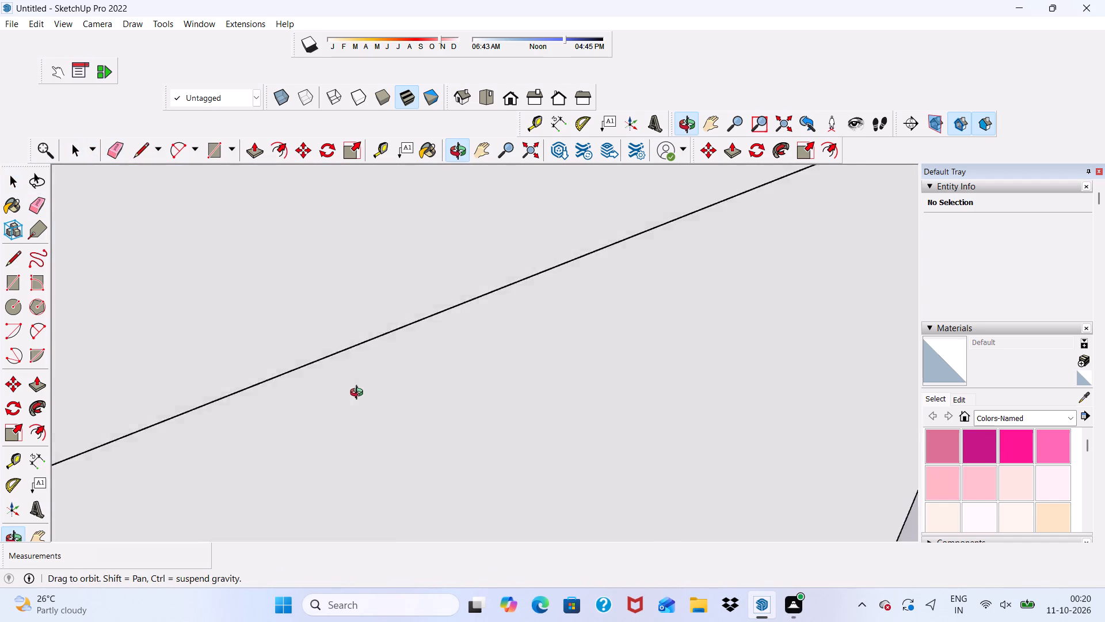
middle_drag(359, 394, 344, 404)
scroll(320, 399, down, 17)
scroll(407, 365, down, 9)
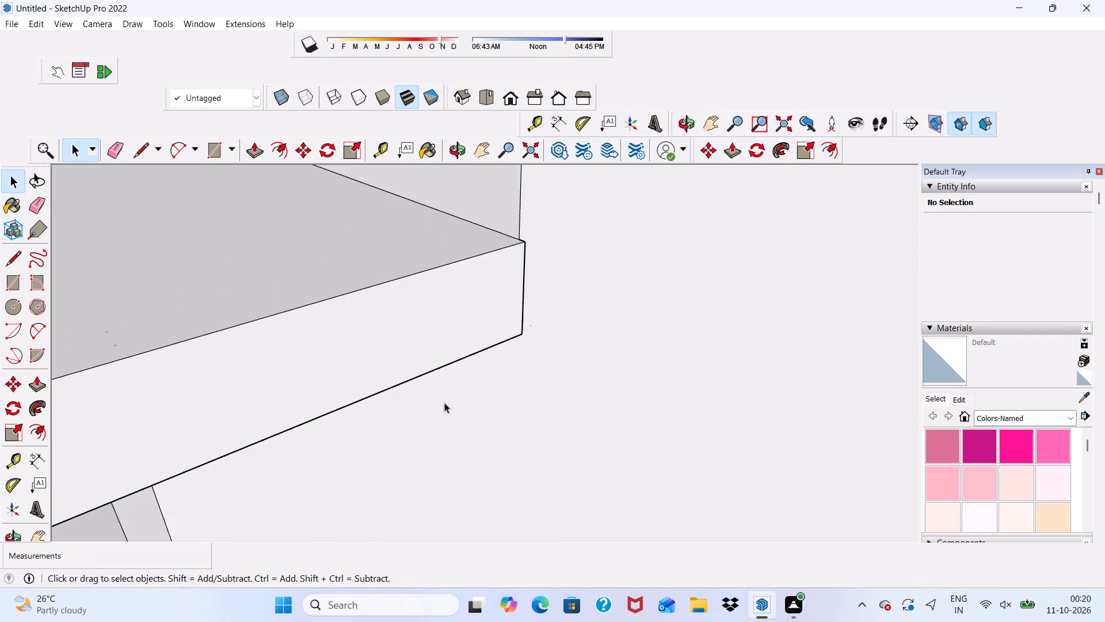
middle_drag(521, 299, 169, 239)
scroll(491, 287, up, 3)
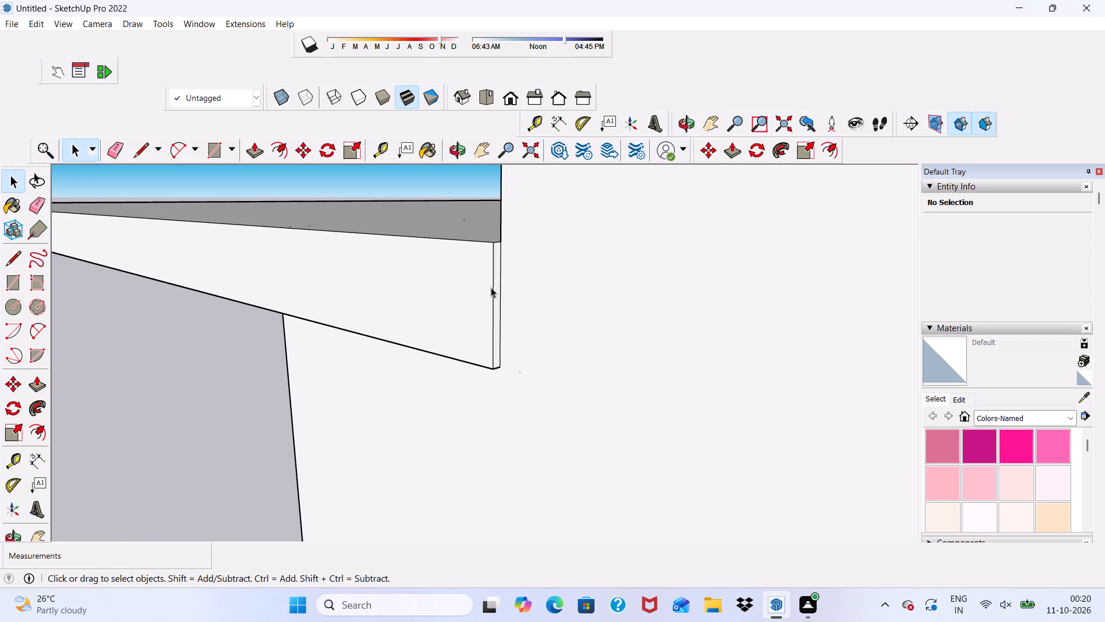
scroll(491, 287, up, 1)
click(485, 283)
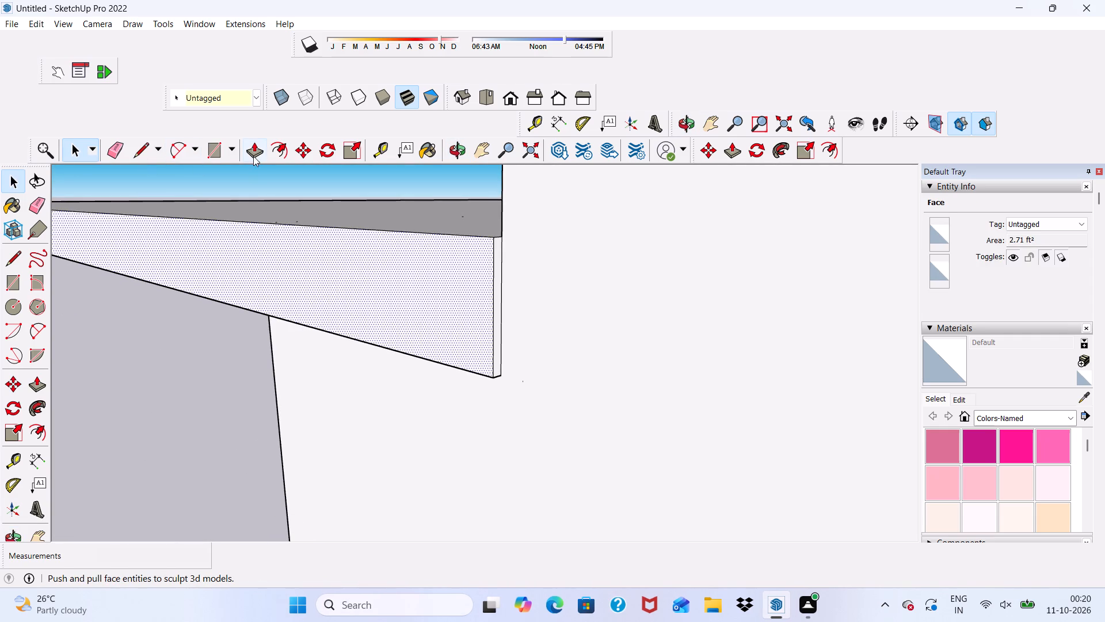
click(253, 151)
drag(439, 312, 447, 310)
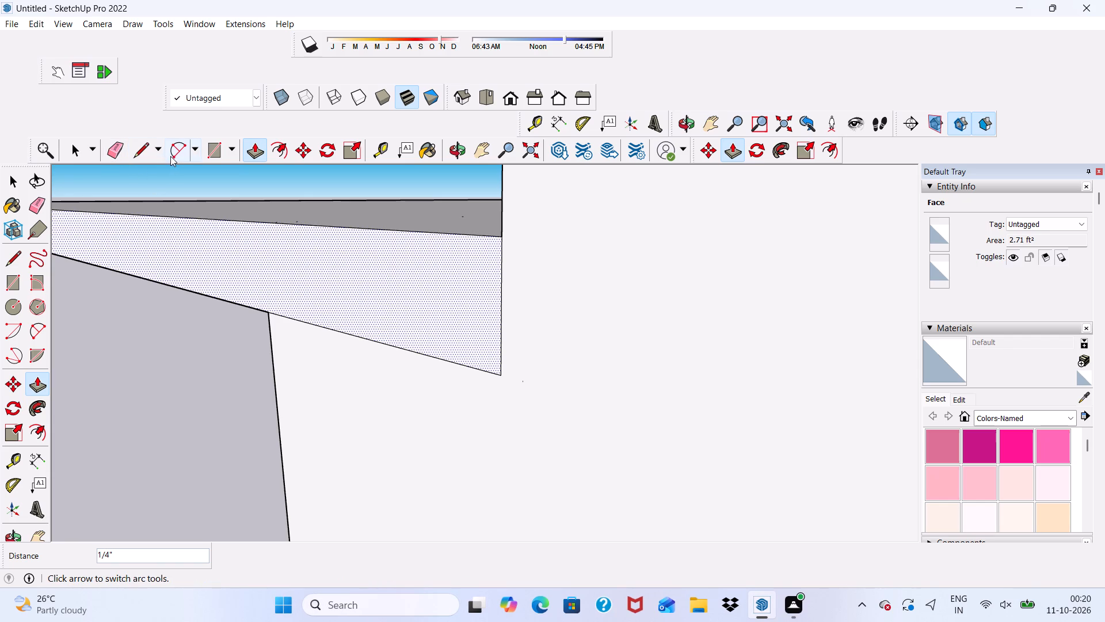
Erase the bottom and vertical end seam lines around the extended shelf edge face.
click(114, 144)
drag(401, 343, 402, 356)
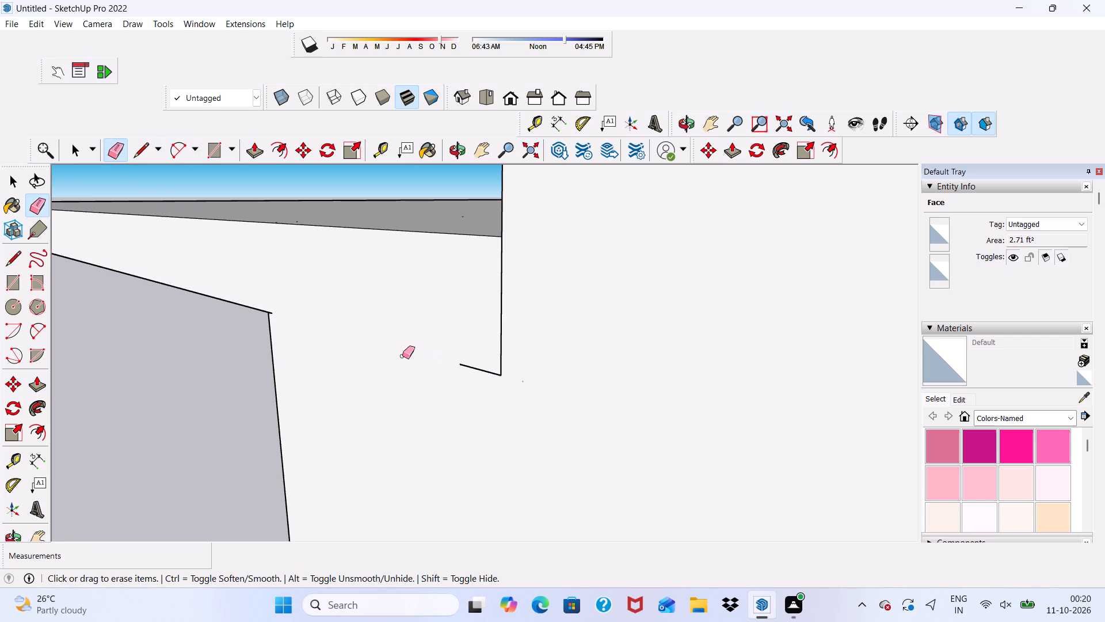
drag(501, 323, 496, 333)
drag(486, 364, 485, 372)
Erase the stray edge specks left around the lower corner of the extended face.
scroll(501, 377, down, 2)
drag(506, 371, 480, 373)
click(479, 373)
drag(475, 369, 467, 362)
drag(466, 362, 522, 381)
click(522, 380)
drag(522, 380, 490, 381)
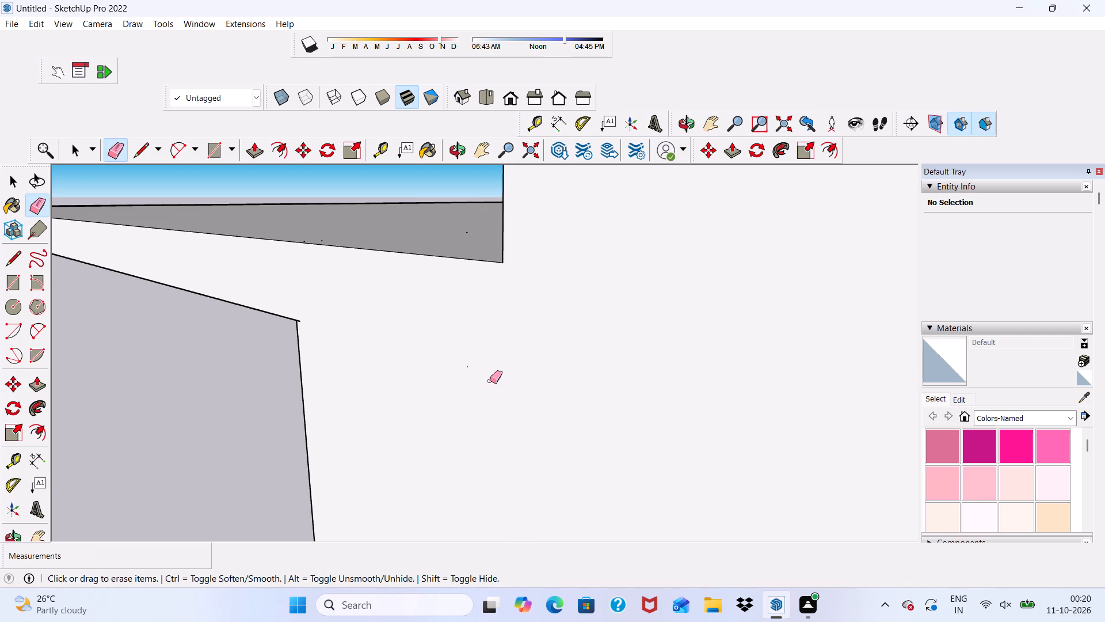
drag(490, 381, 479, 371)
drag(478, 369, 454, 337)
click(454, 331)
drag(456, 328, 439, 365)
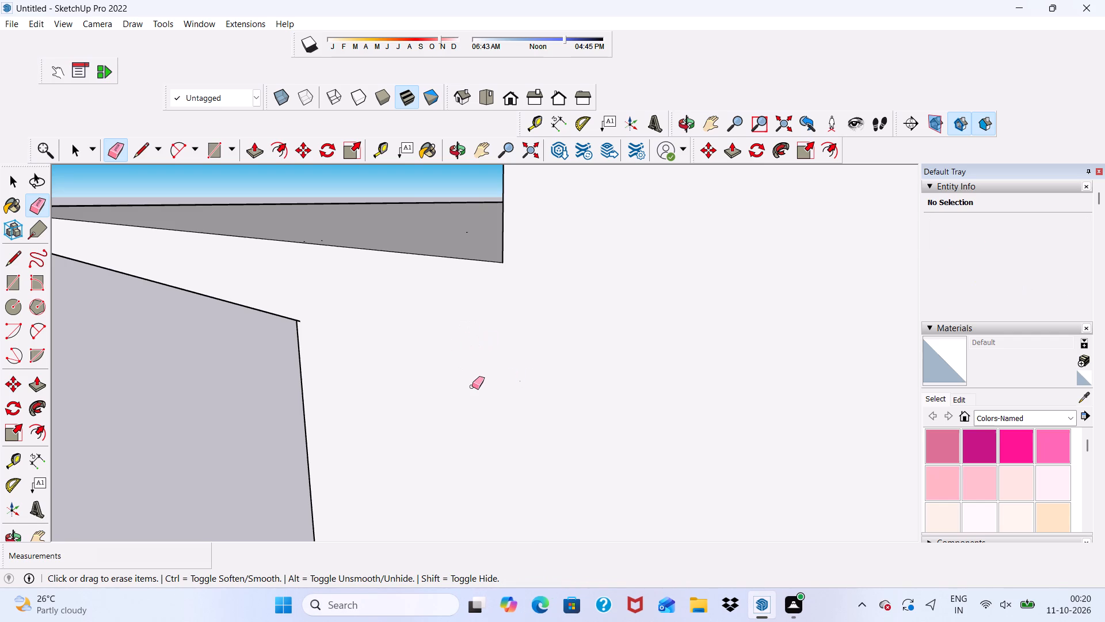
key(space)
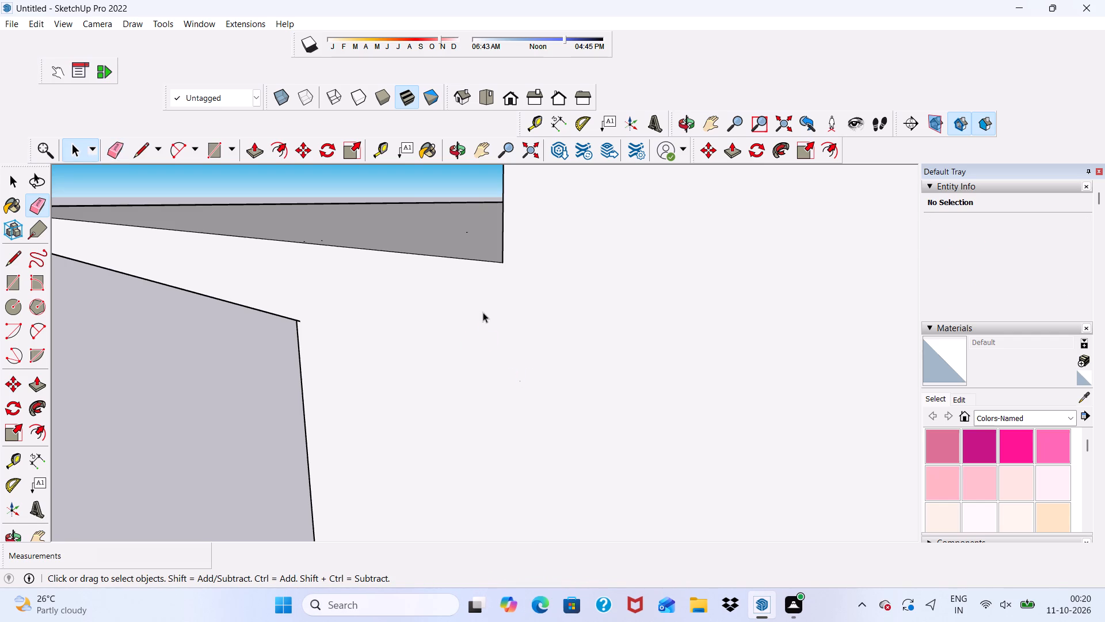
Erase the stray edge specks on the shelf's grey surface and along its border with the white face.
scroll(465, 293, down, 10)
scroll(381, 282, down, 6)
middle_drag(344, 304, 464, 317)
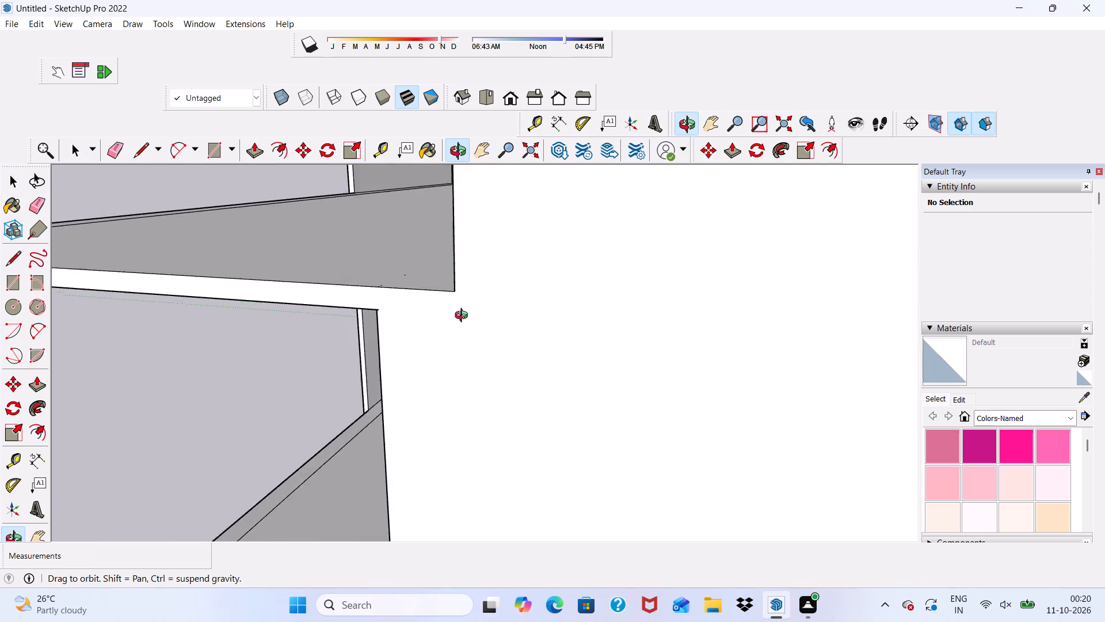
middle_drag(464, 317, 521, 353)
click(118, 143)
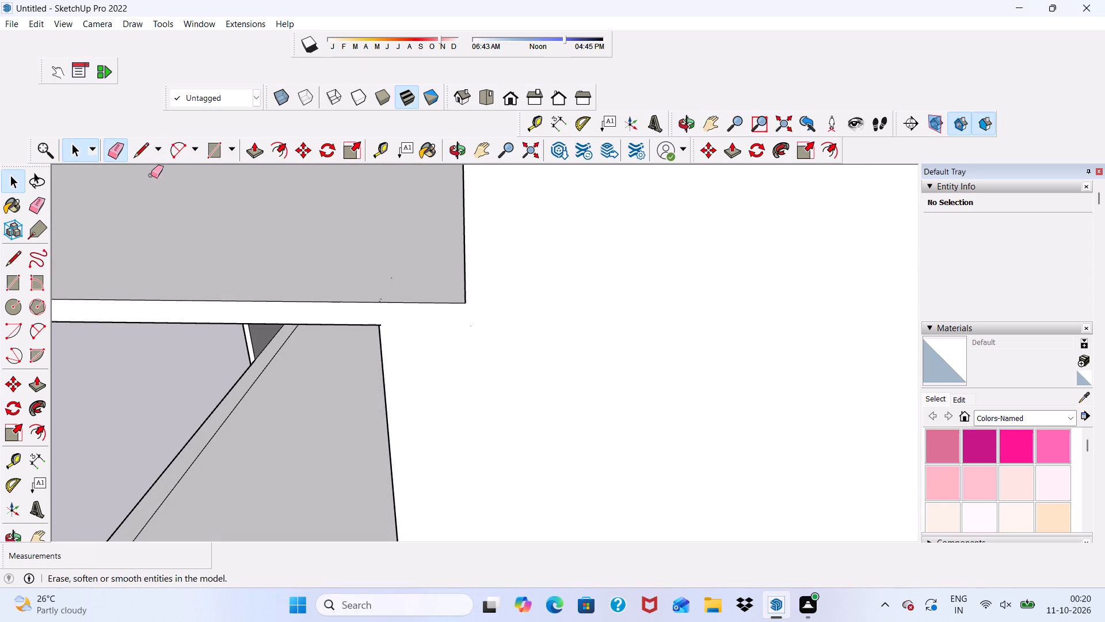
scroll(352, 280, up, 4)
scroll(458, 307, up, 4)
scroll(395, 299, up, 4)
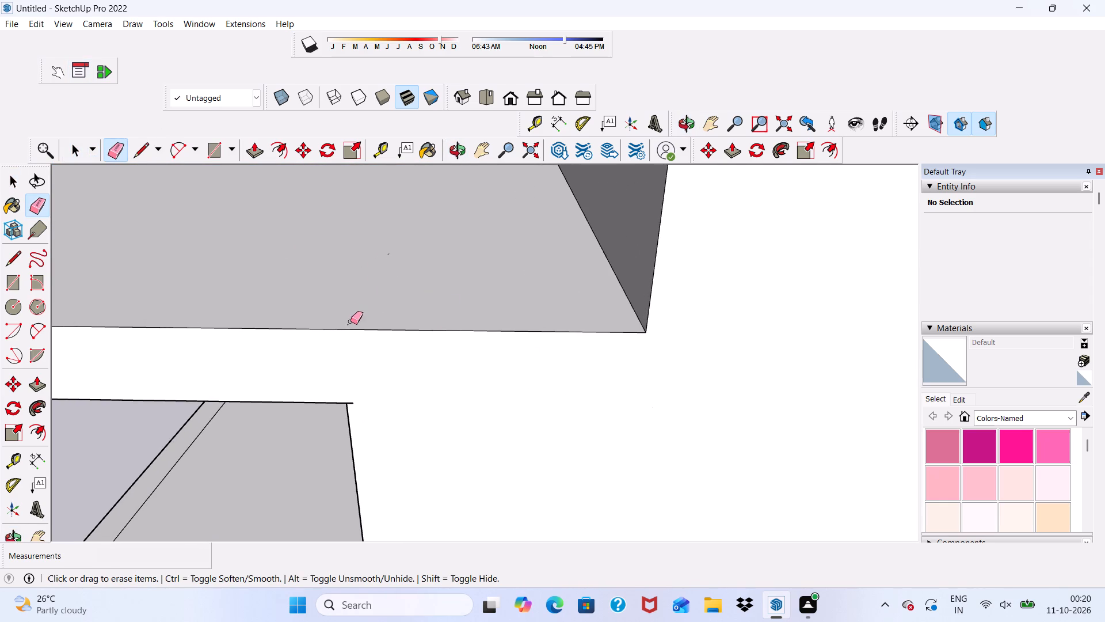
drag(349, 321, 349, 312)
click(349, 312)
drag(349, 317, 349, 322)
drag(349, 323, 346, 328)
click(346, 329)
drag(345, 329, 344, 321)
click(344, 321)
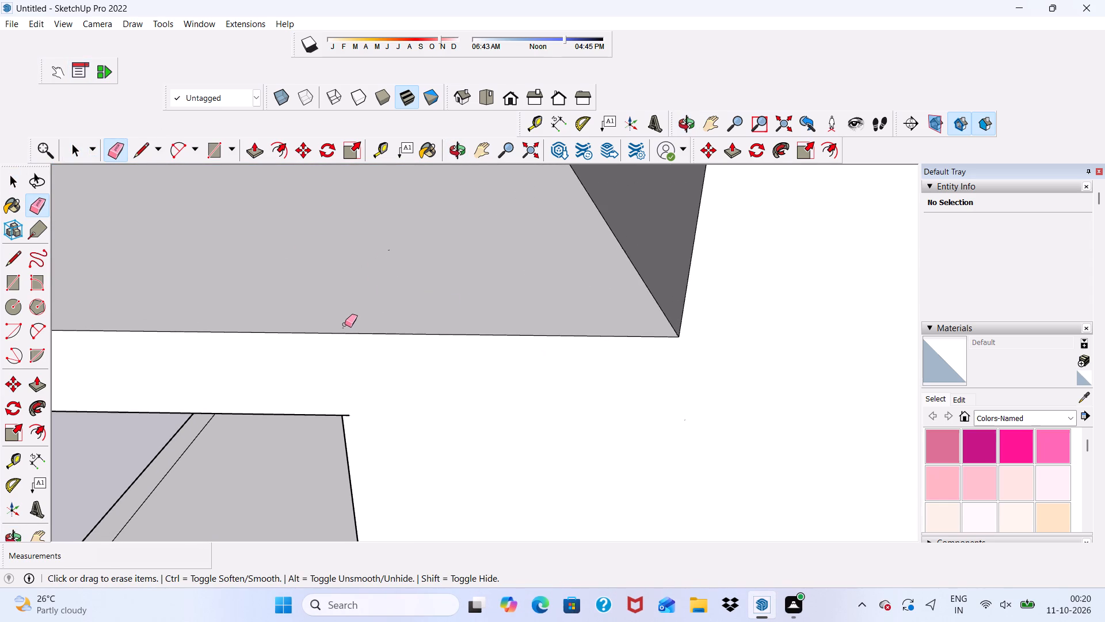
drag(346, 327, 337, 326)
scroll(400, 236, up, 2)
drag(390, 251, 382, 255)
click(382, 255)
click(399, 260)
click(402, 262)
Erase the short edge stub that overhangs the top corner of the grey panel below the shelf.
scroll(405, 241, down, 4)
scroll(374, 445, up, 7)
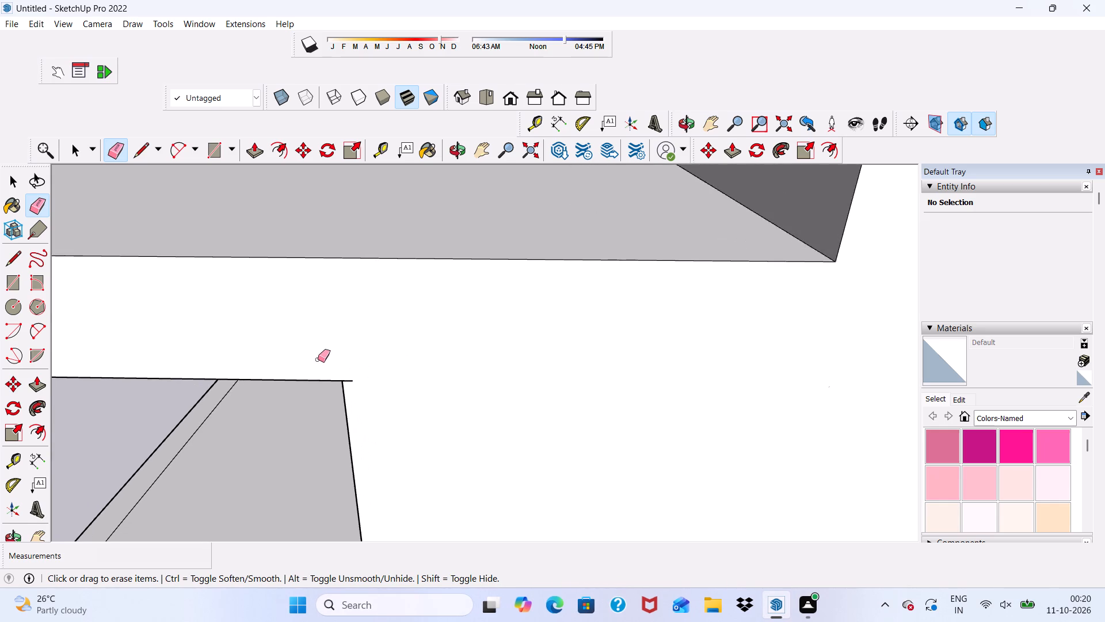
scroll(318, 359, up, 3)
double_click(368, 393)
Examine the cleaned shelf edge and the rear corner where the shelf meets the side panel.
scroll(355, 376, down, 6)
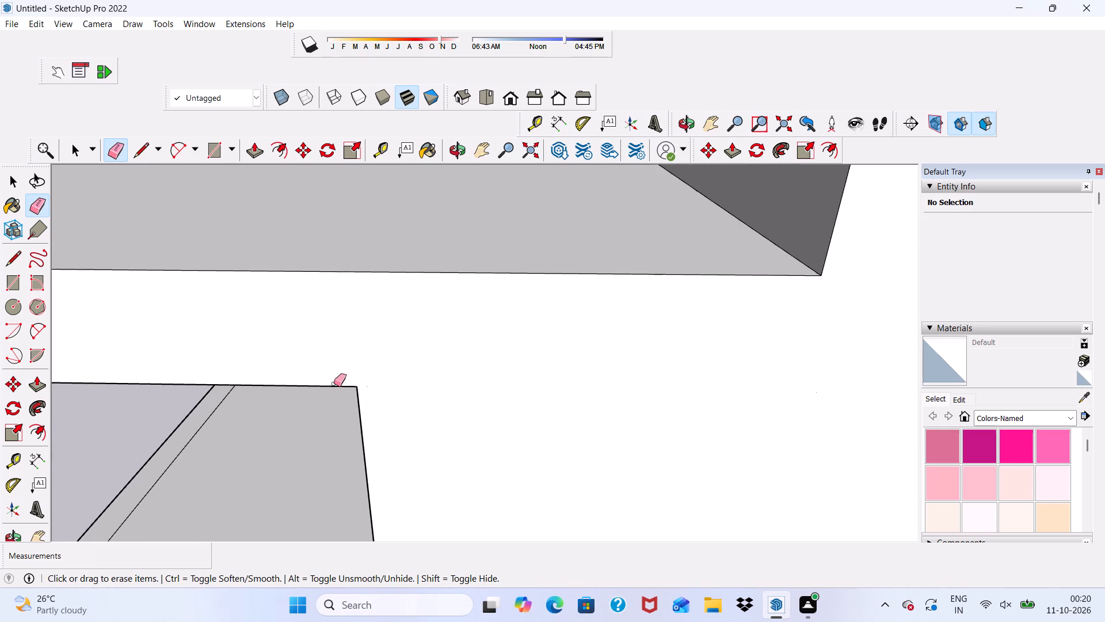
middle_drag(334, 384, 459, 304)
scroll(452, 302, up, 1)
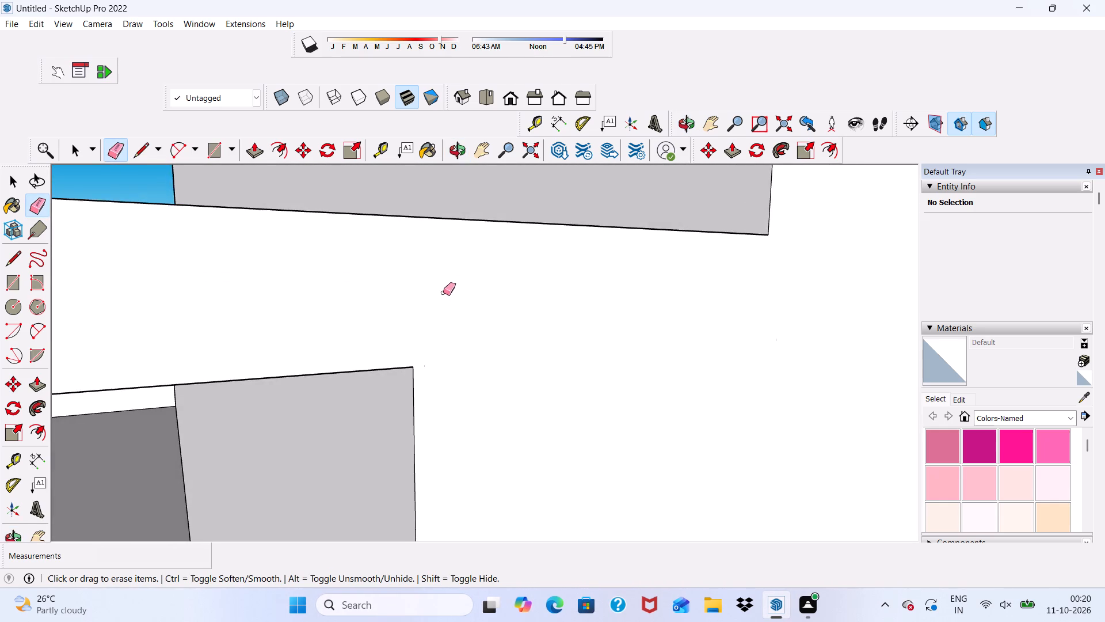
scroll(443, 293, down, 10)
middle_drag(473, 306, 458, 363)
scroll(447, 316, up, 1)
scroll(419, 291, down, 3)
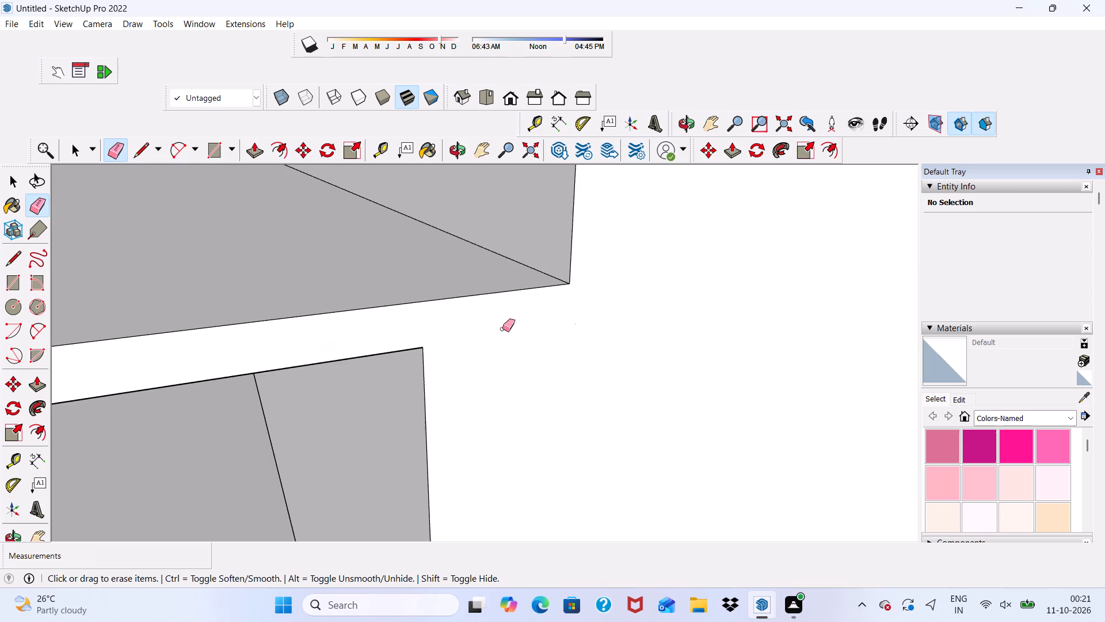
scroll(502, 329, down, 20)
middle_drag(258, 313, 440, 284)
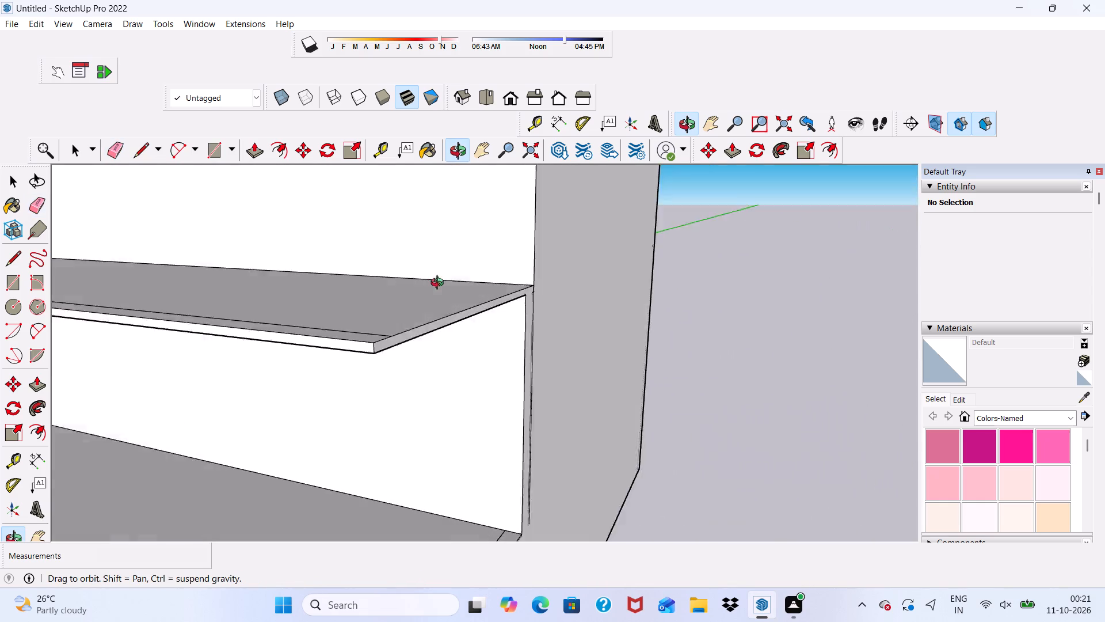
middle_drag(440, 284, 474, 282)
scroll(577, 304, down, 1)
key(space)
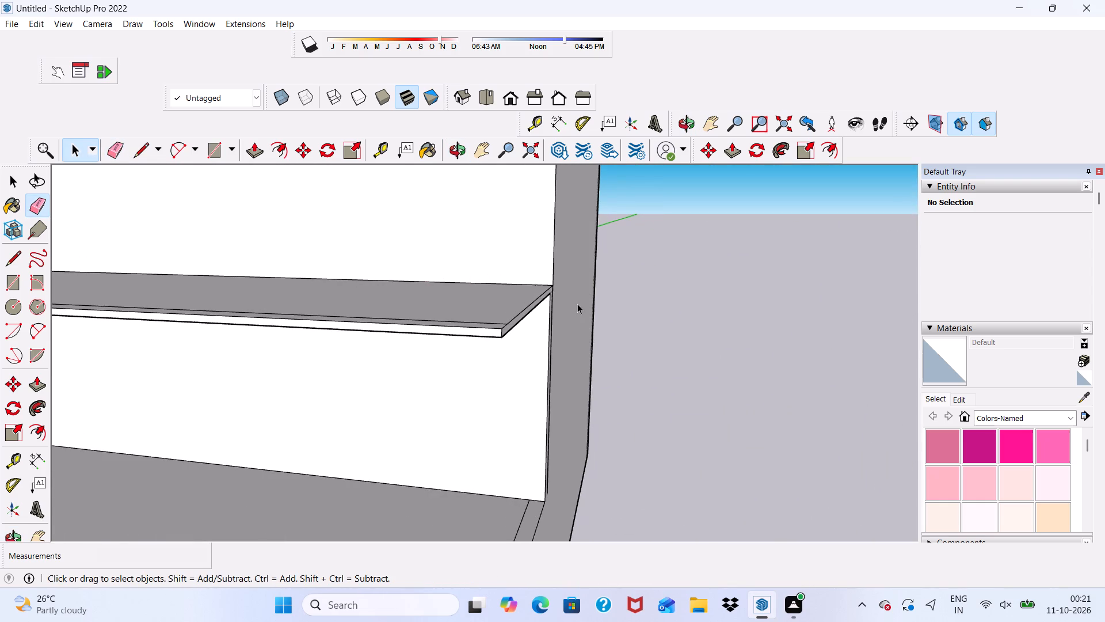
scroll(577, 304, up, 1)
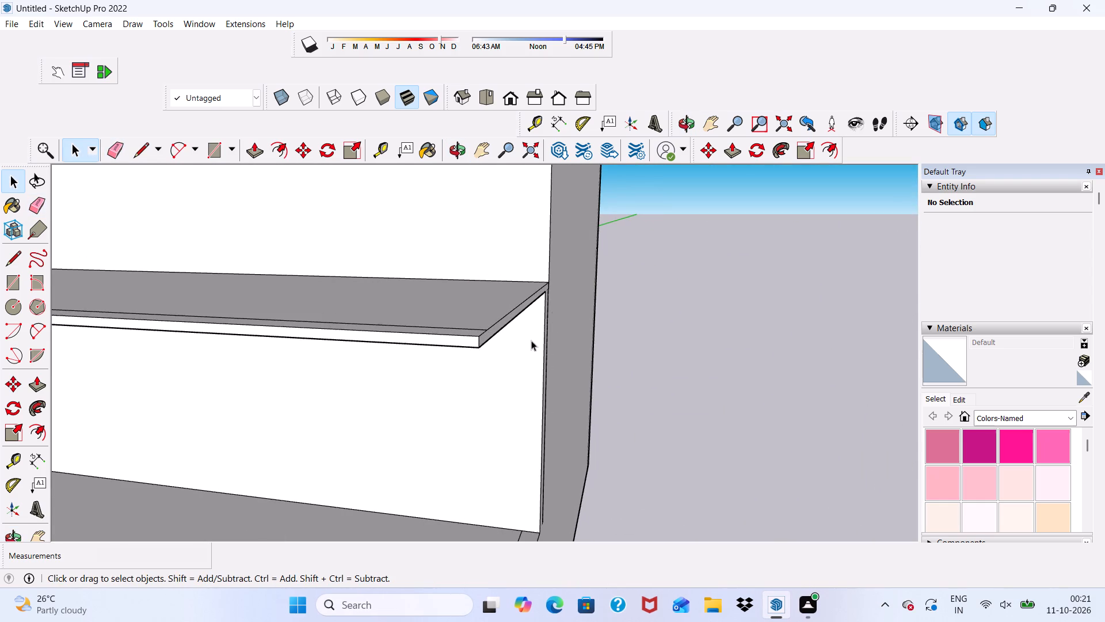
scroll(535, 340, up, 6)
scroll(544, 313, down, 9)
scroll(272, 176, up, 1)
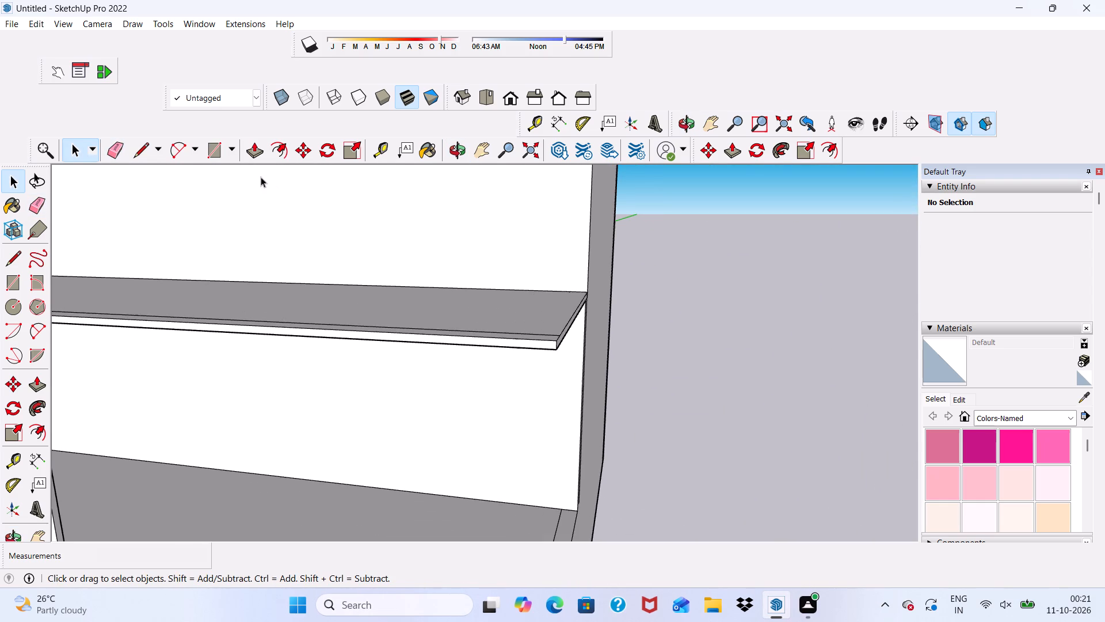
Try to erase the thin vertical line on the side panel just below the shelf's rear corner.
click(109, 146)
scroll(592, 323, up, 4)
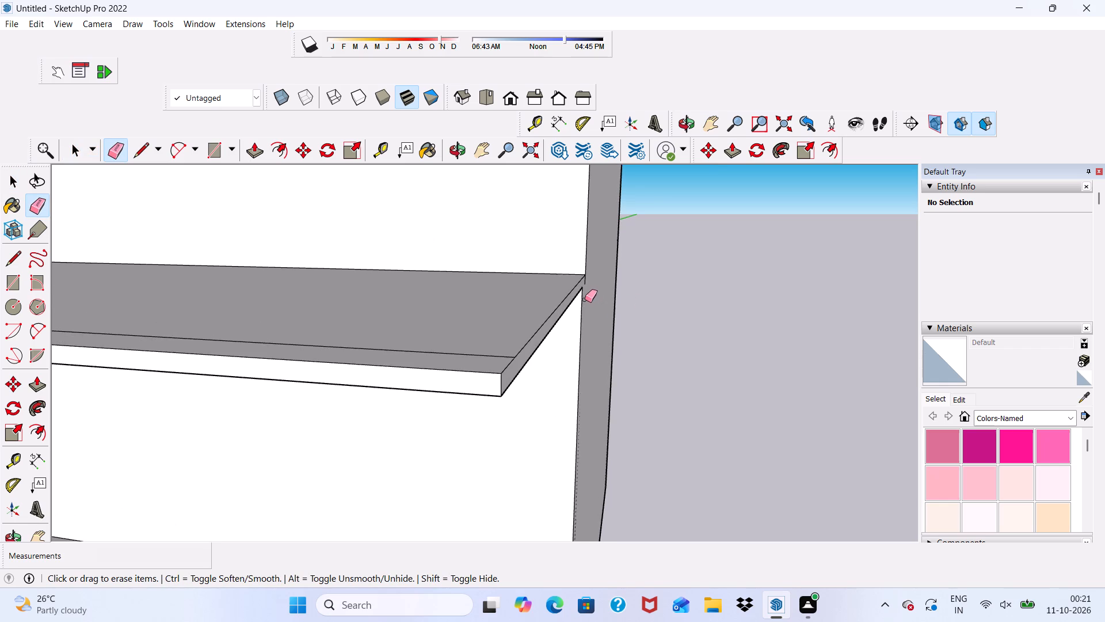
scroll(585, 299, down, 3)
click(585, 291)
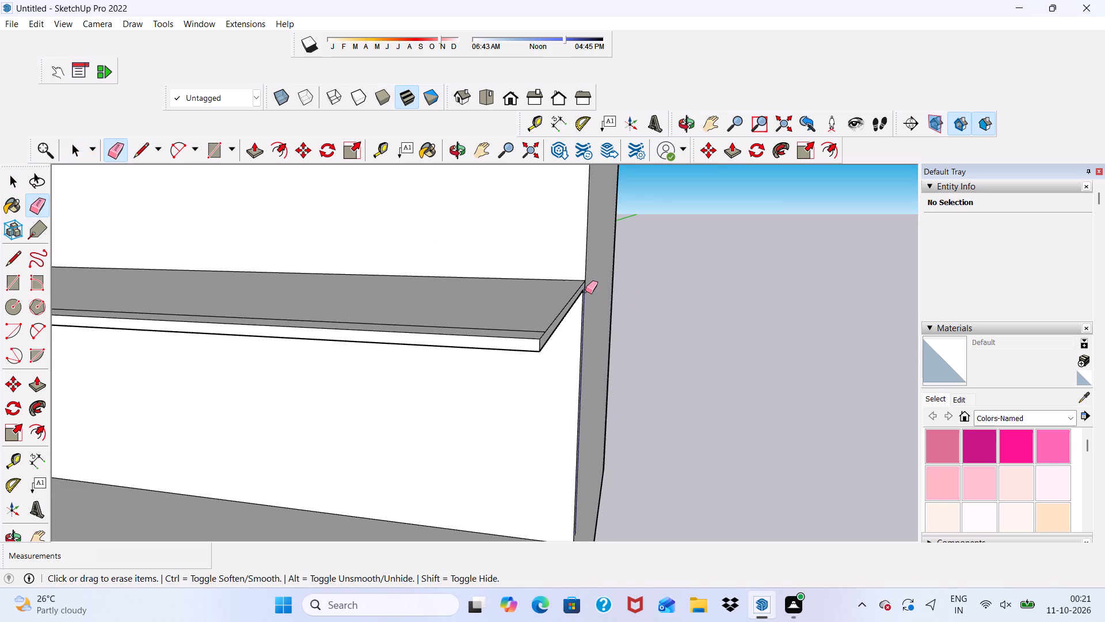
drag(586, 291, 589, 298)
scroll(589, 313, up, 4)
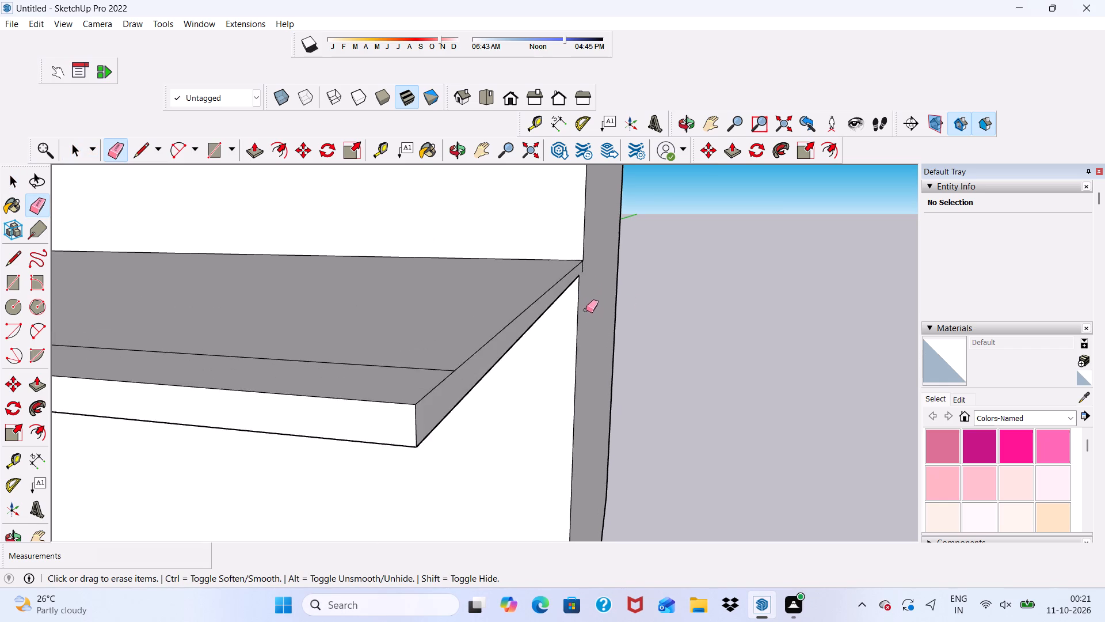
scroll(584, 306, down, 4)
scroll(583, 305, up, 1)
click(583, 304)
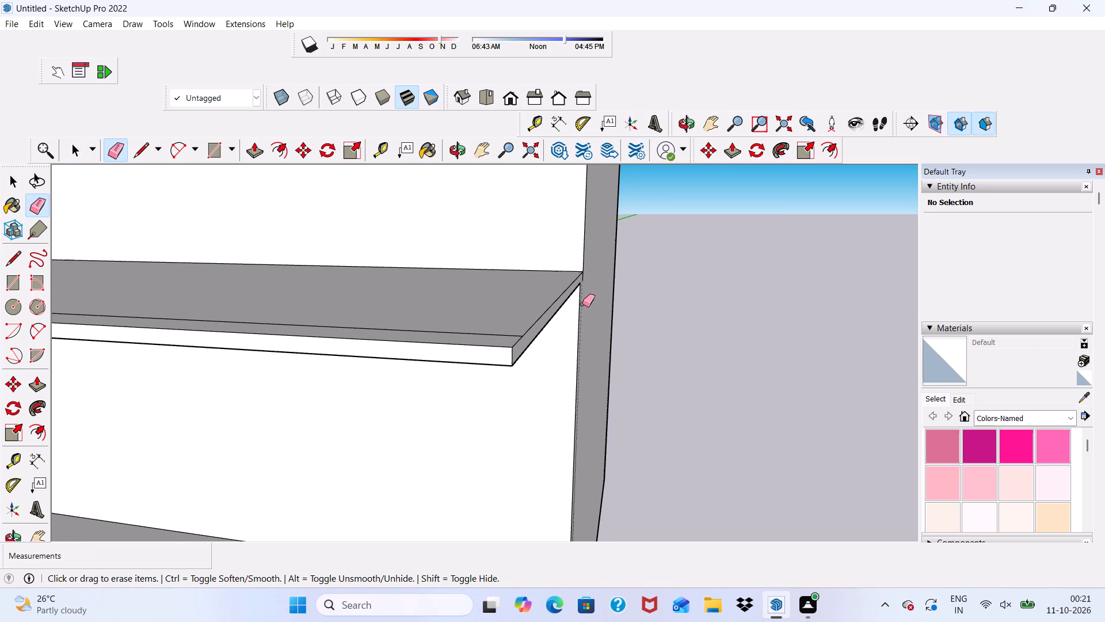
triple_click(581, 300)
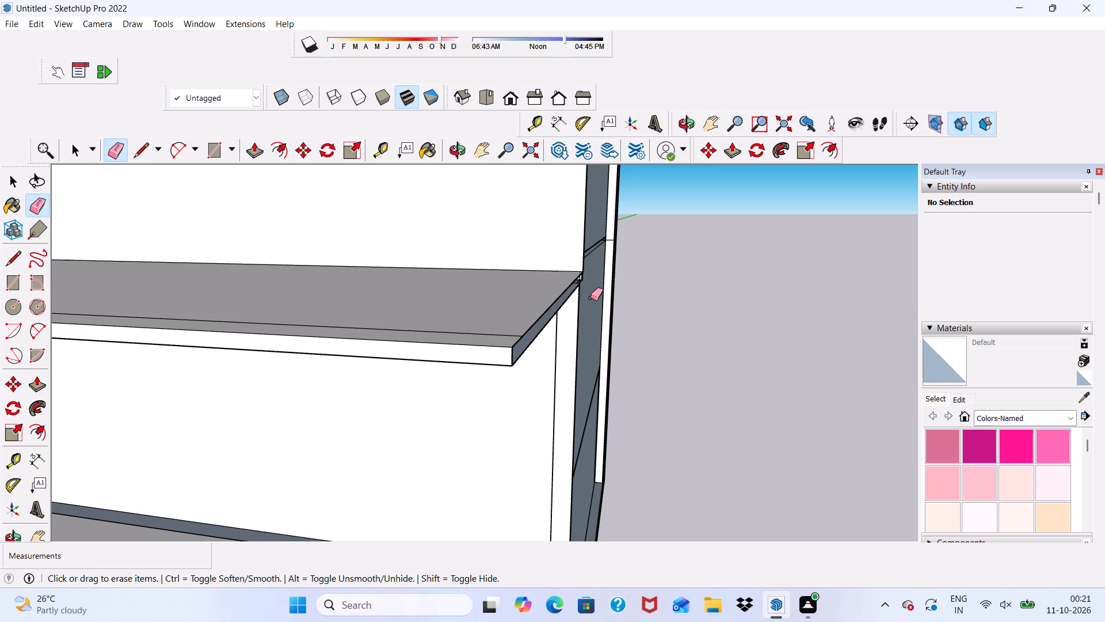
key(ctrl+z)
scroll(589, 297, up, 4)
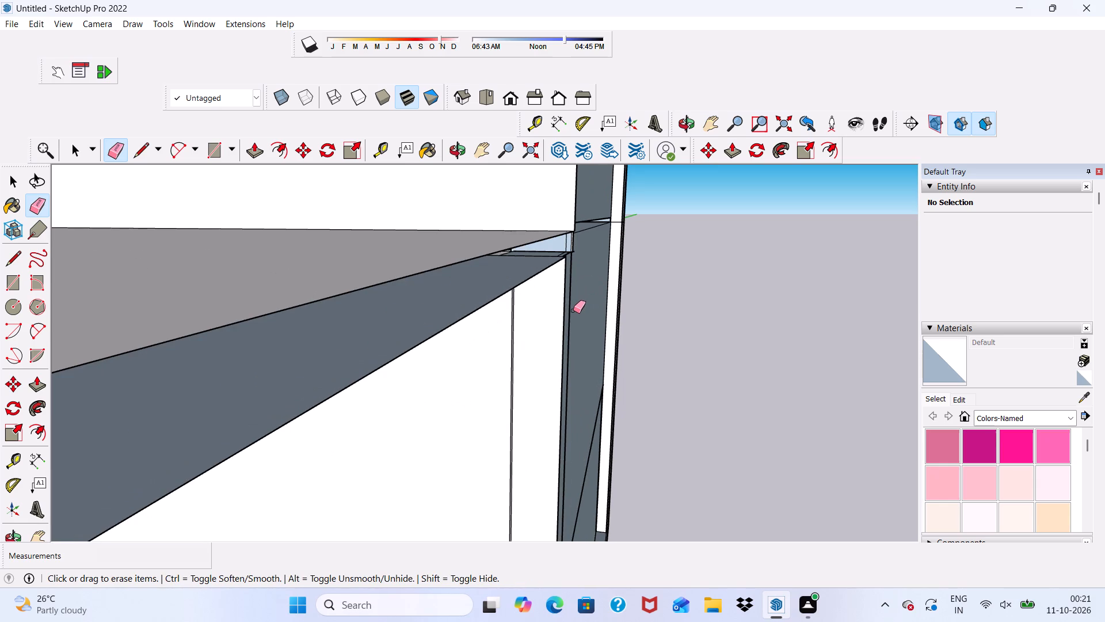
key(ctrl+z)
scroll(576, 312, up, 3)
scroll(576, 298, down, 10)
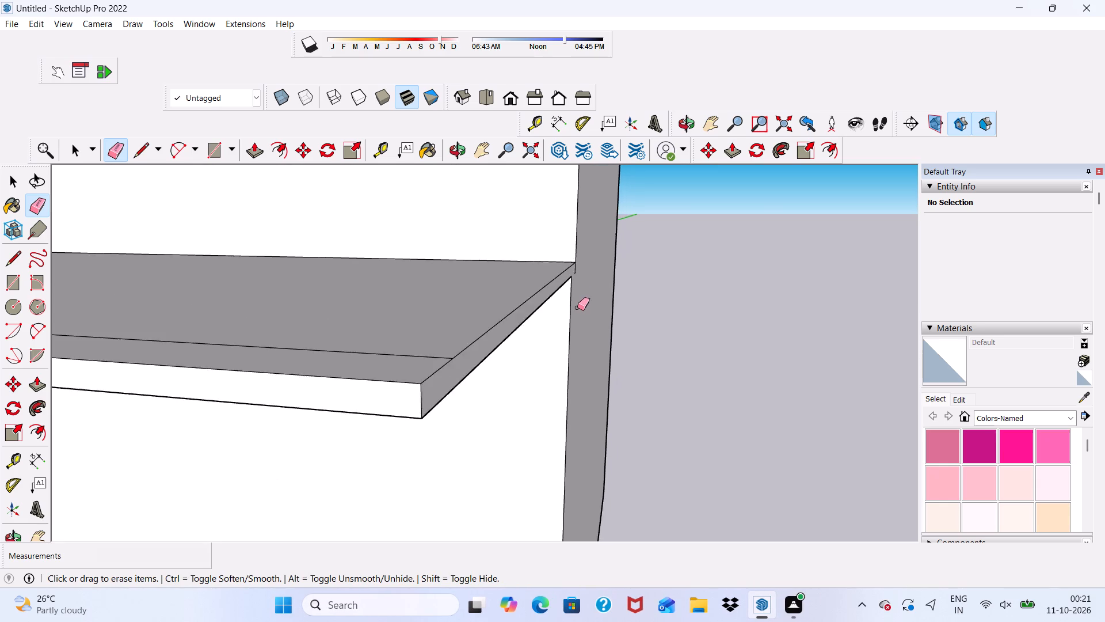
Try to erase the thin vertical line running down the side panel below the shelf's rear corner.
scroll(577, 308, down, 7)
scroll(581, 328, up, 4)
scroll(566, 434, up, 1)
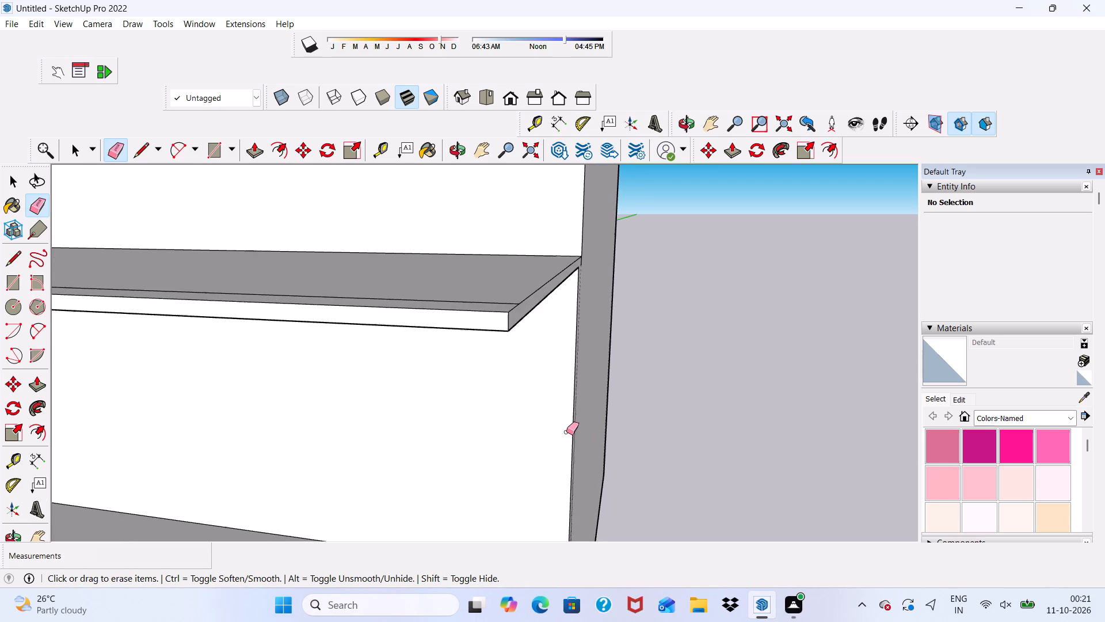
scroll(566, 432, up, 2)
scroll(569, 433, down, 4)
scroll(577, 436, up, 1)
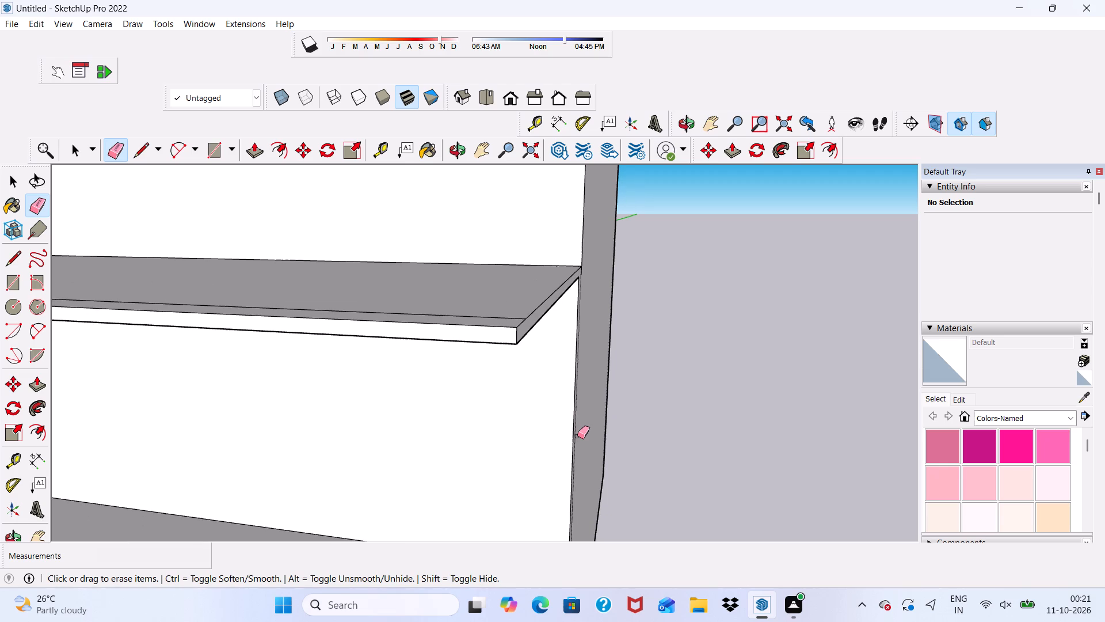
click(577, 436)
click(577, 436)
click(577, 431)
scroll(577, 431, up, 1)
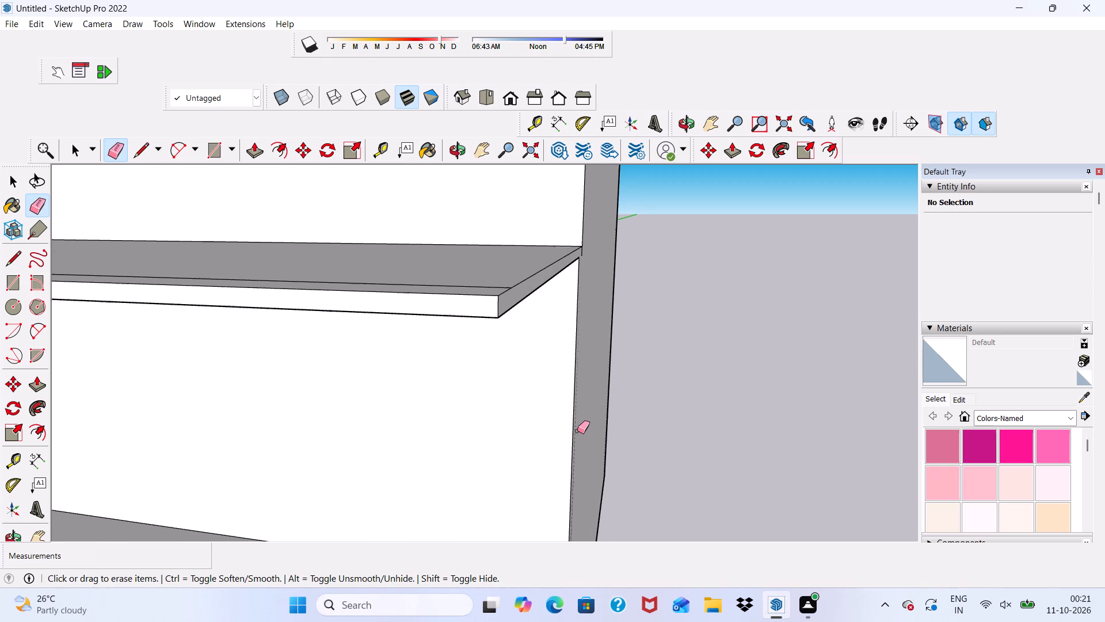
Erase the thin vertical seam line on the side panel between the two shelves, working from the panel's inner side.
scroll(577, 431, down, 6)
middle_drag(581, 431, 520, 417)
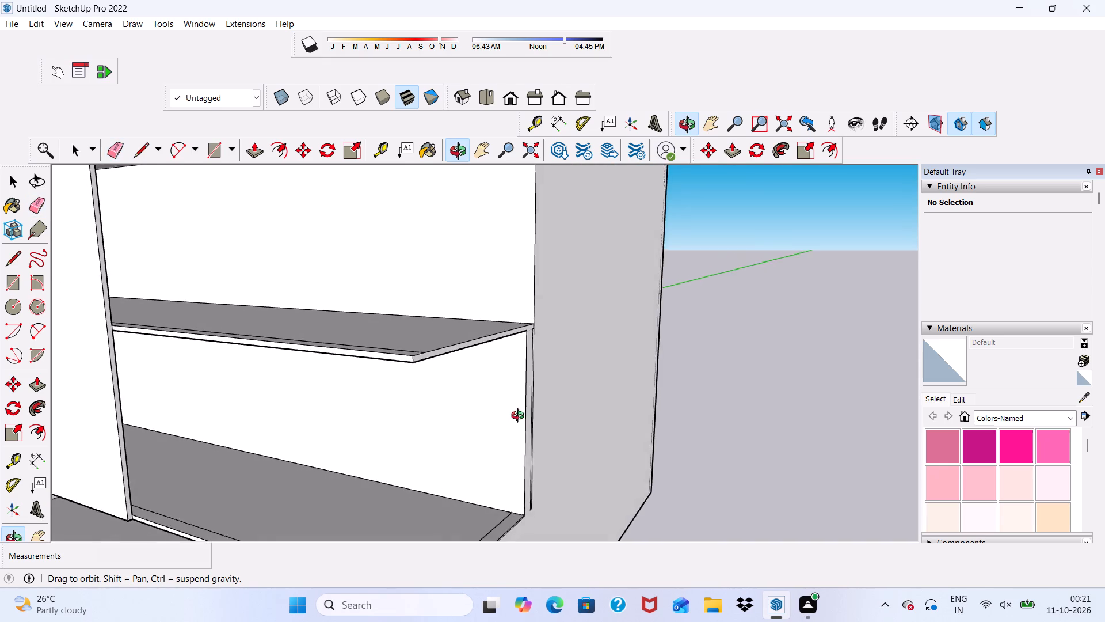
middle_drag(520, 417, 486, 418)
scroll(504, 348, up, 1)
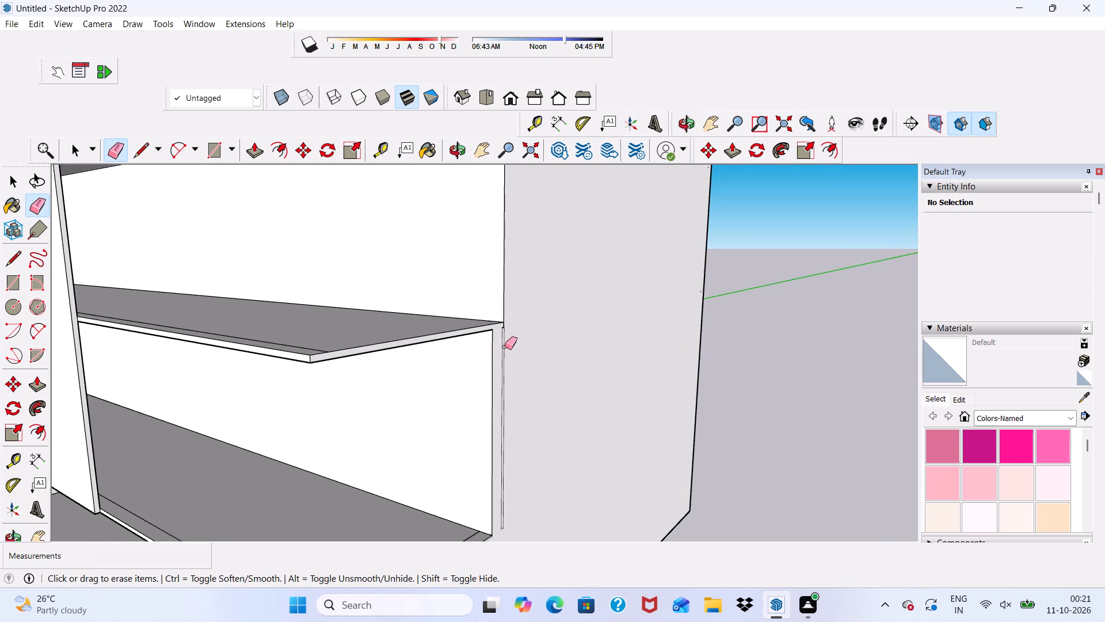
double_click(506, 344)
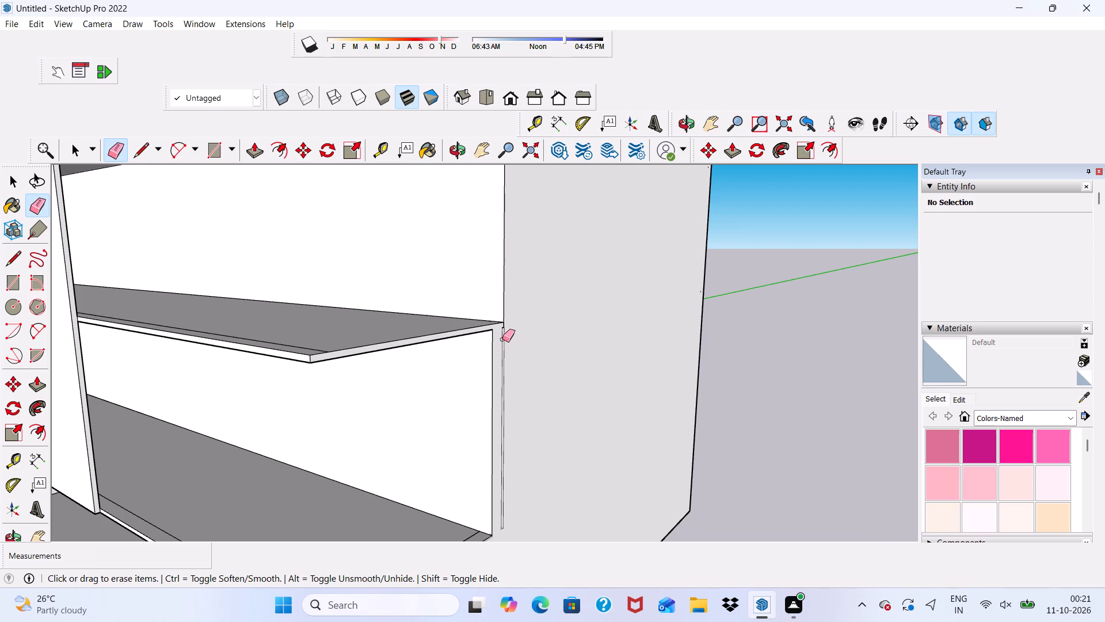
double_click(502, 339)
scroll(504, 328, up, 5)
scroll(502, 341, down, 6)
drag(509, 349, 511, 356)
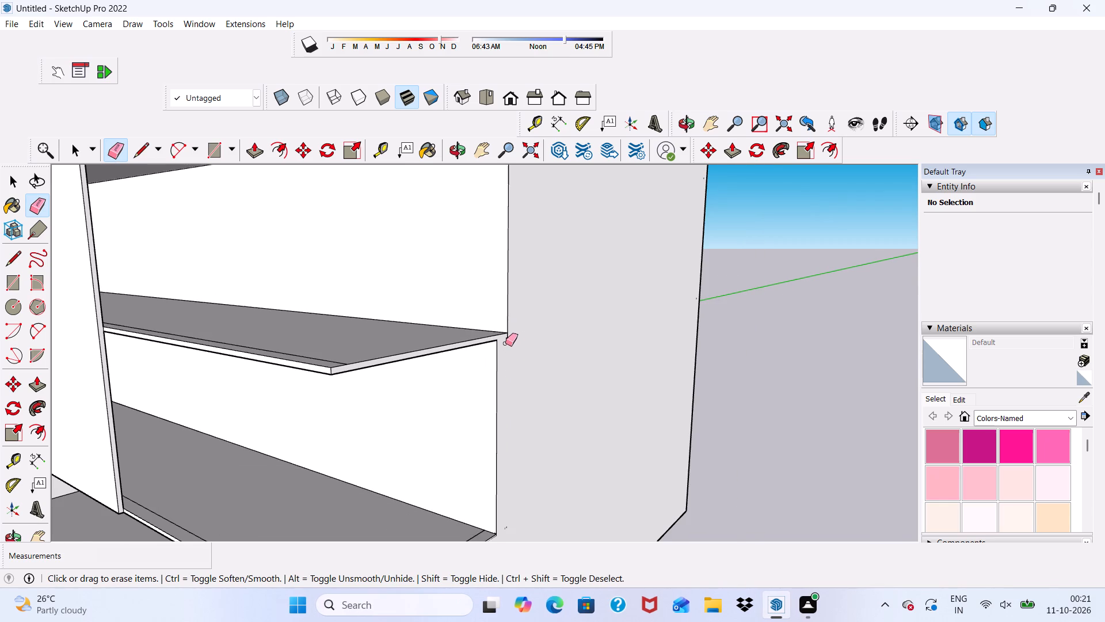
drag(505, 339, 512, 337)
Erase the stray specks on the side panel beside the lower shelf's rear corner, undoing any accidental removal of the panel face.
scroll(505, 344, down, 5)
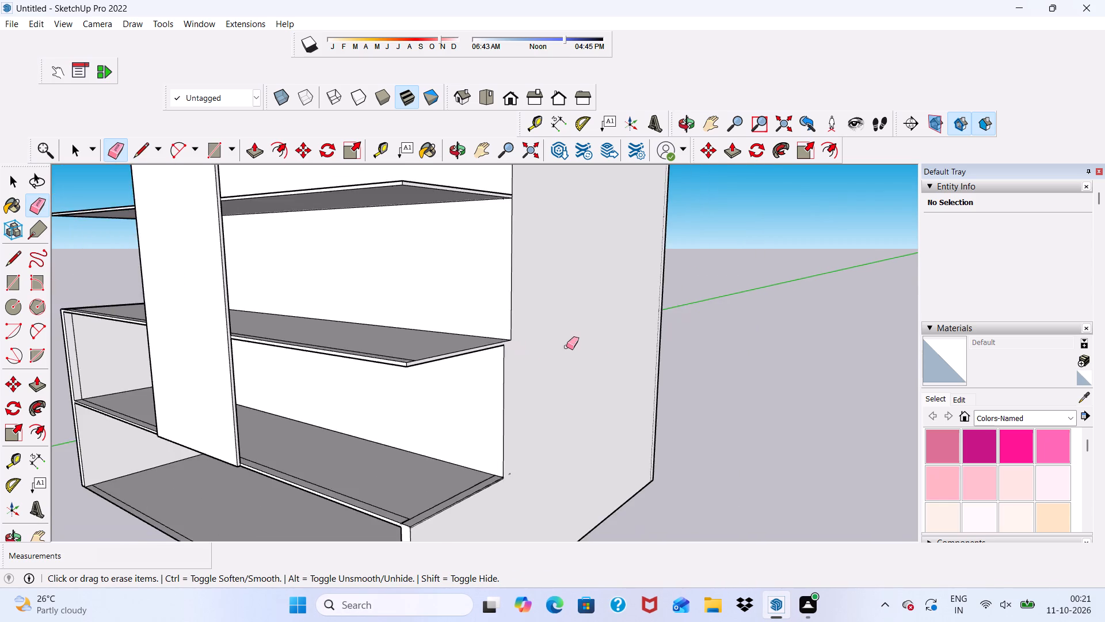
scroll(554, 344, down, 4)
scroll(509, 442, up, 14)
drag(515, 409, 525, 422)
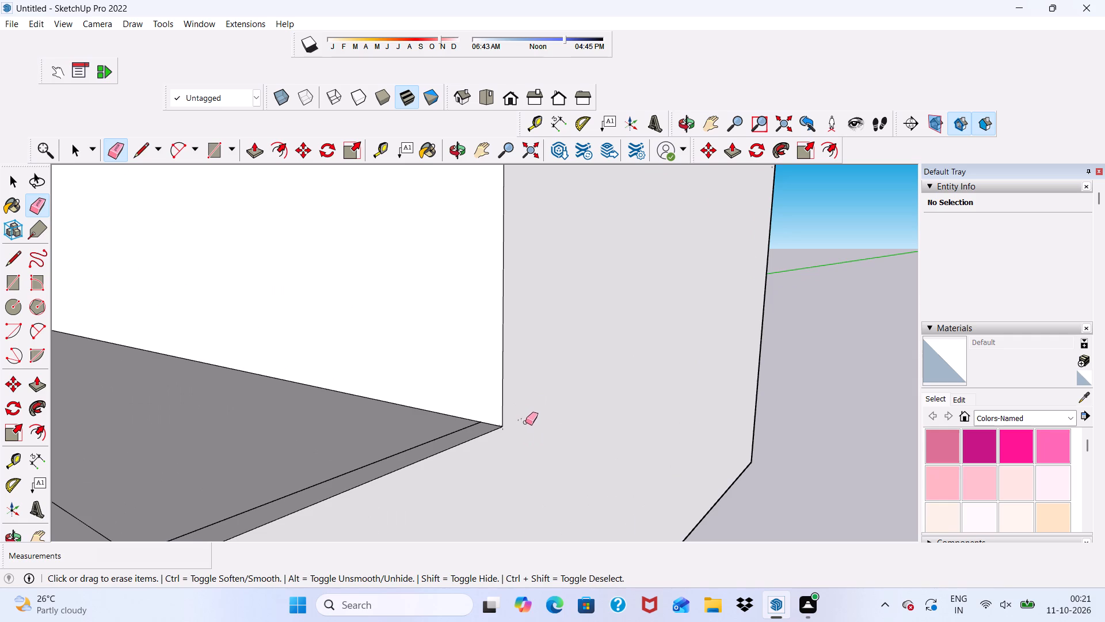
drag(525, 422, 527, 422)
click(527, 422)
drag(517, 418, 521, 424)
drag(518, 420, 565, 414)
drag(555, 414, 526, 417)
drag(493, 428, 523, 434)
click(523, 434)
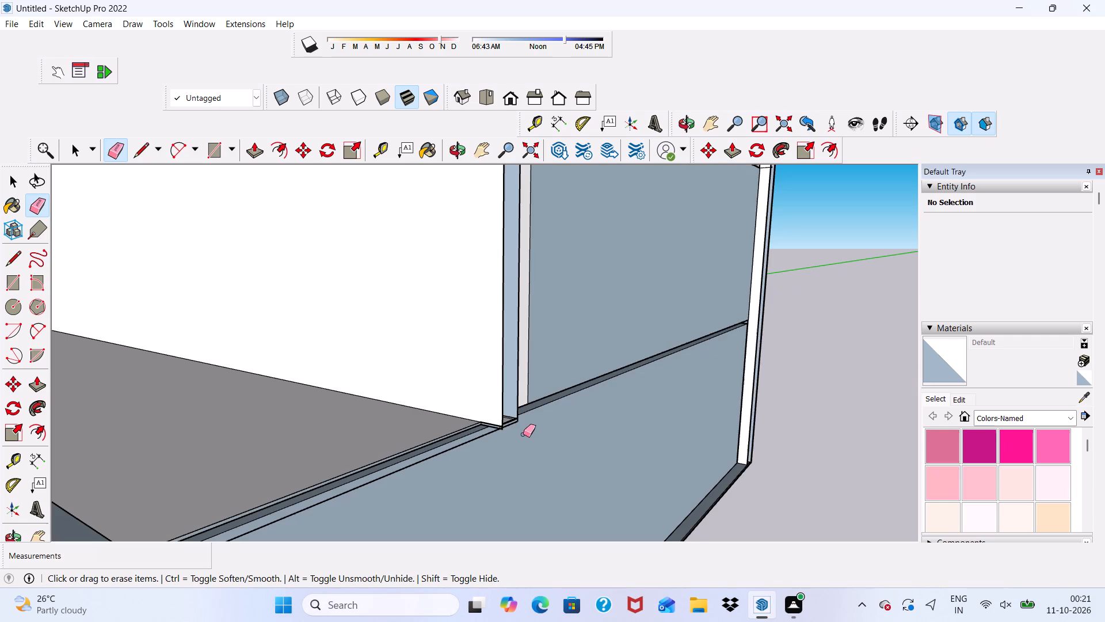
key(ctrl+z)
scroll(505, 442, up, 3)
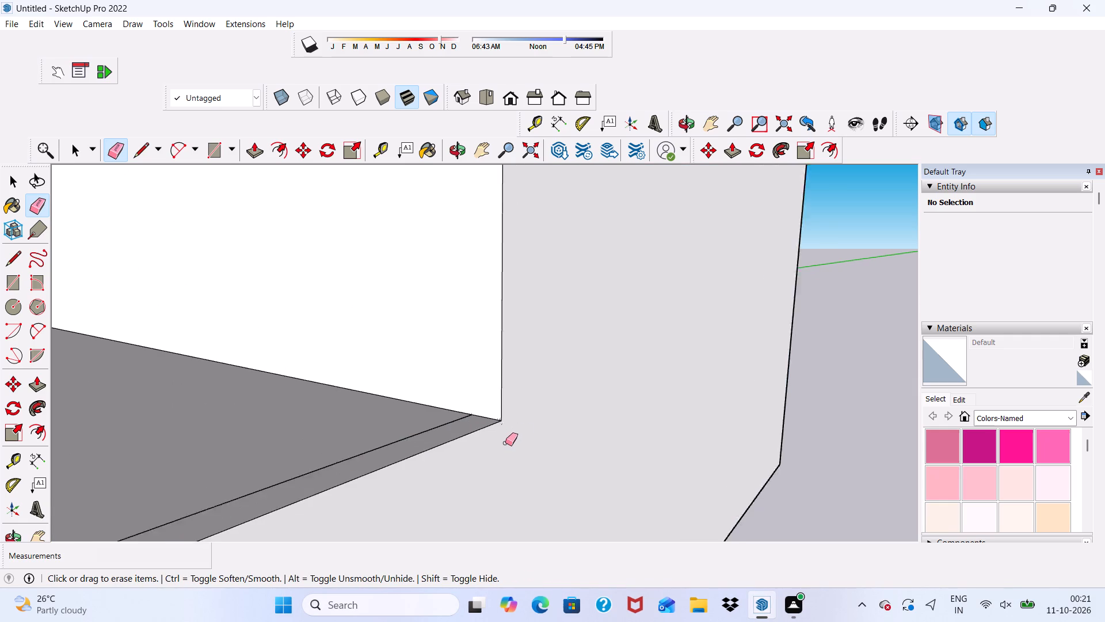
scroll(505, 443, up, 2)
scroll(505, 443, down, 20)
scroll(505, 443, down, 3)
Push the narrow top strip at the left end of the enclosed shelf compartment down 2' 5 3/4".
key(space)
scroll(410, 378, up, 4)
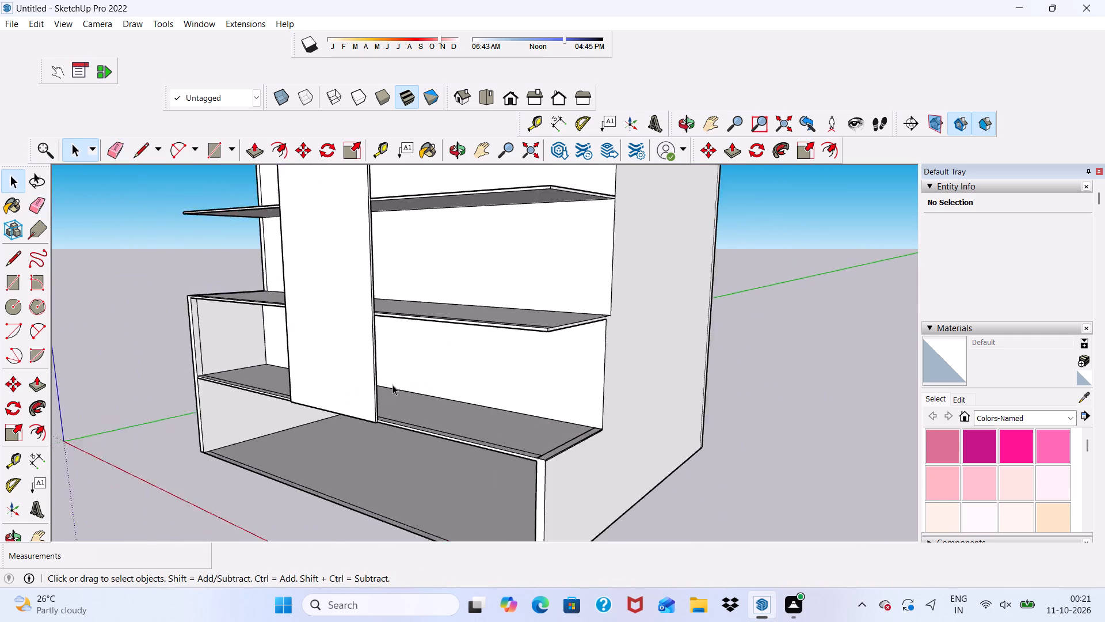
scroll(389, 404, down, 12)
middle_drag(387, 386, 520, 401)
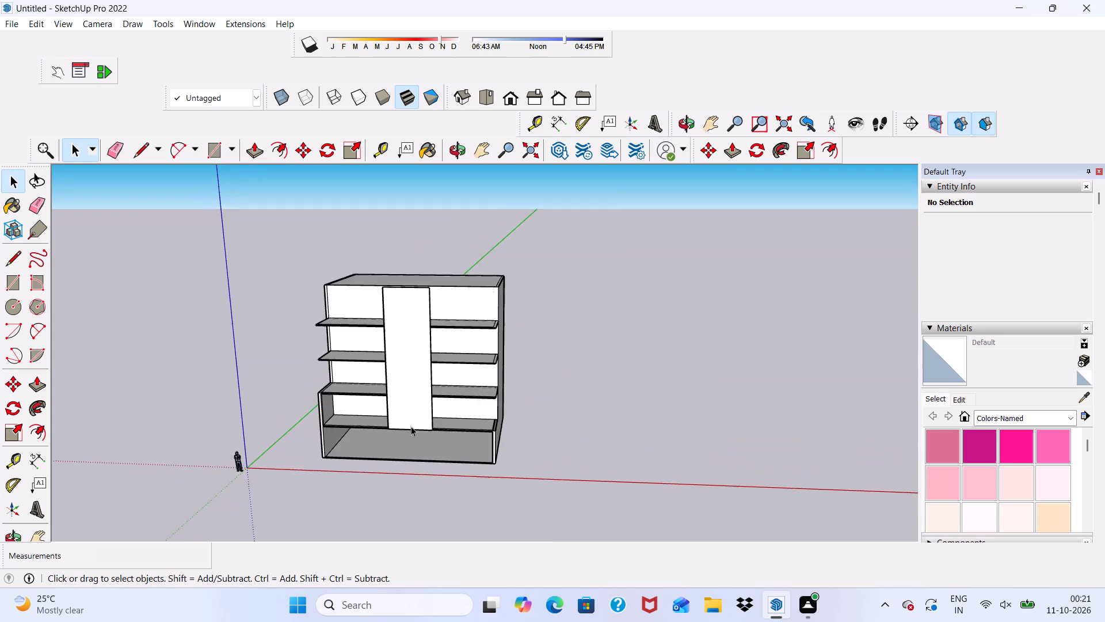
scroll(346, 423, up, 9)
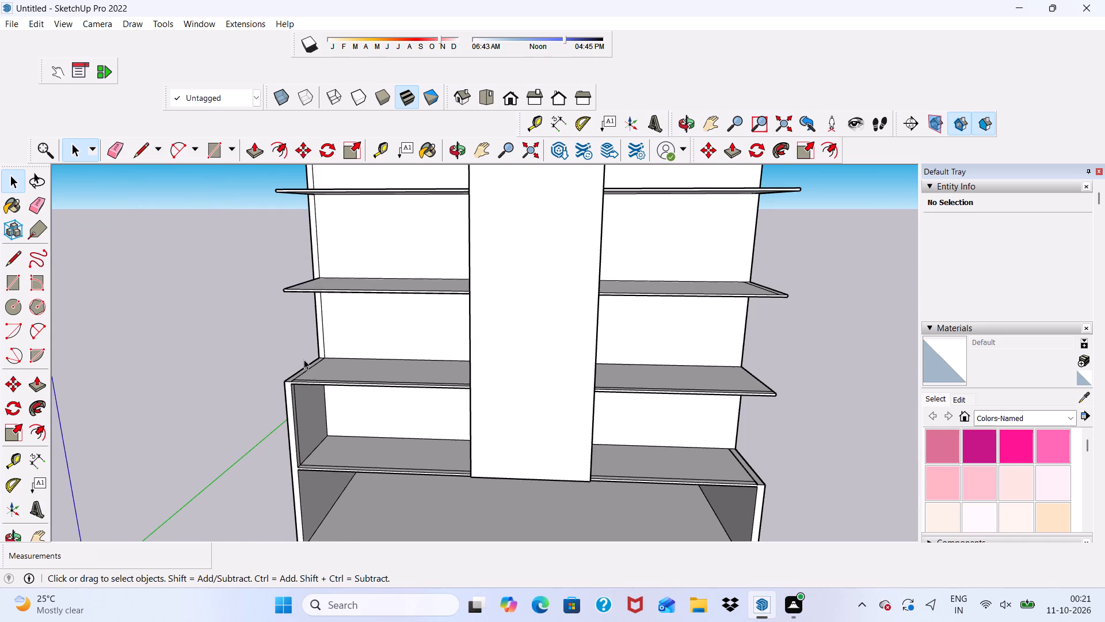
scroll(304, 359, up, 15)
click(280, 394)
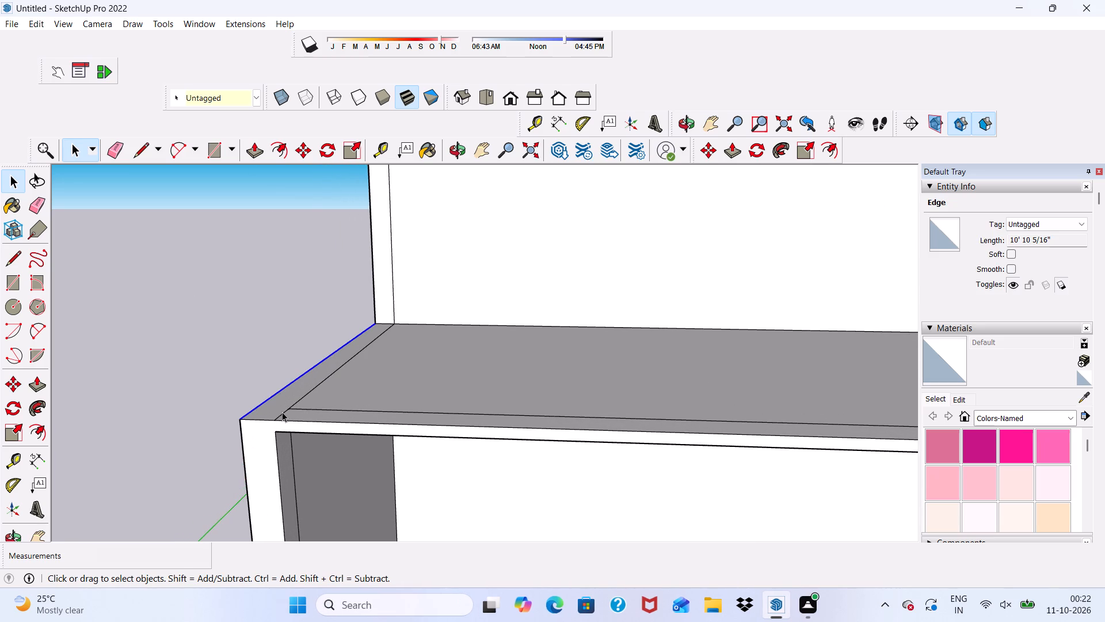
click(282, 412)
click(277, 406)
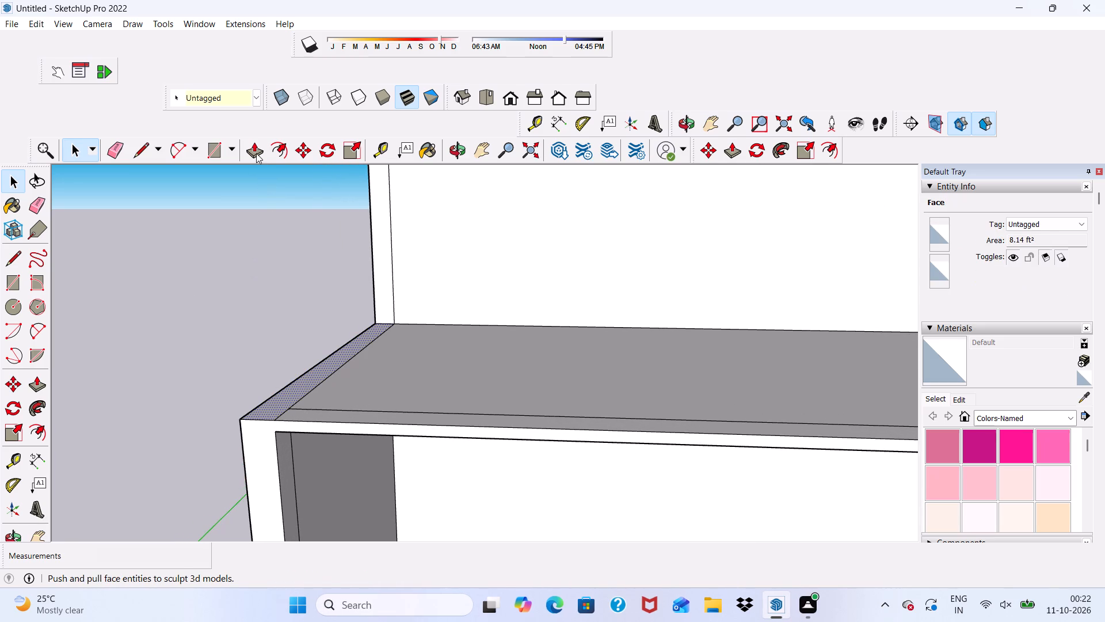
click(256, 153)
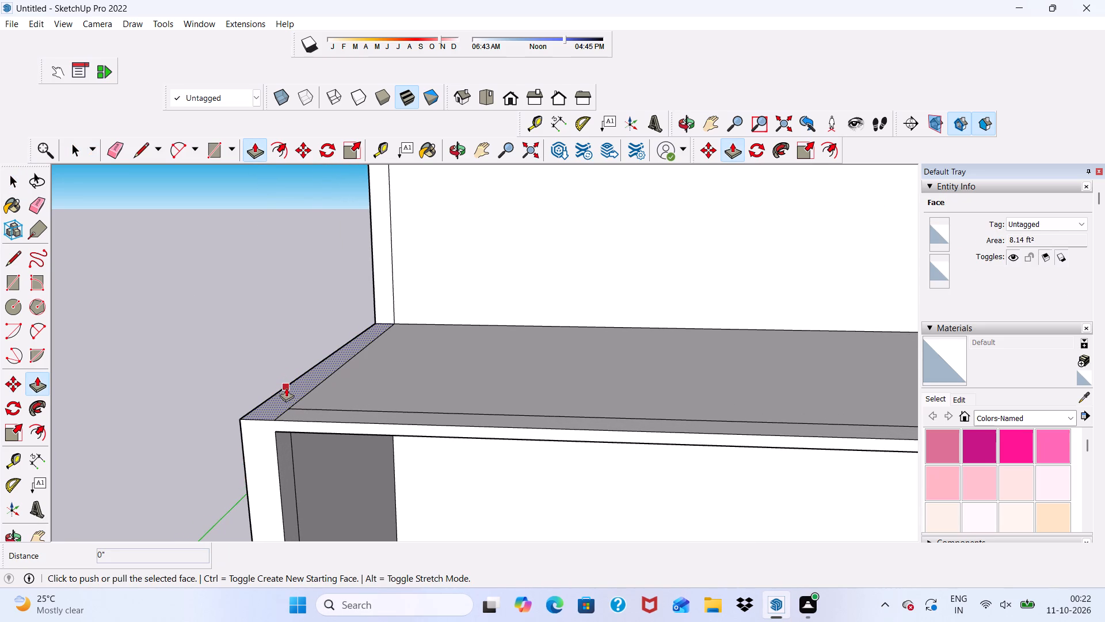
drag(287, 391, 294, 443)
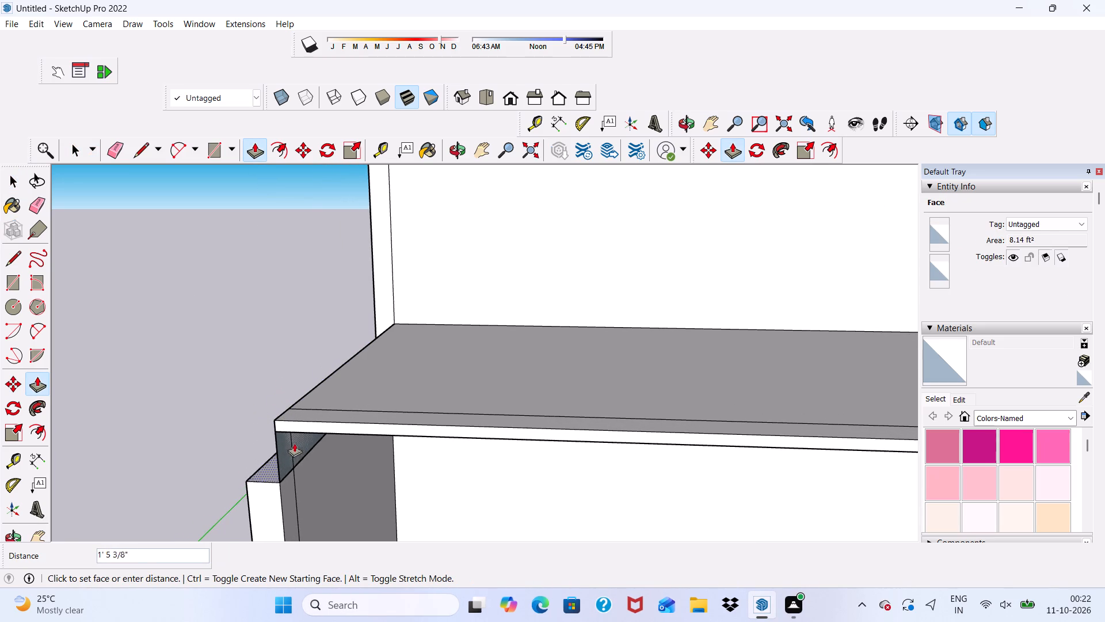
drag(294, 443, 394, 473)
scroll(346, 444, down, 5)
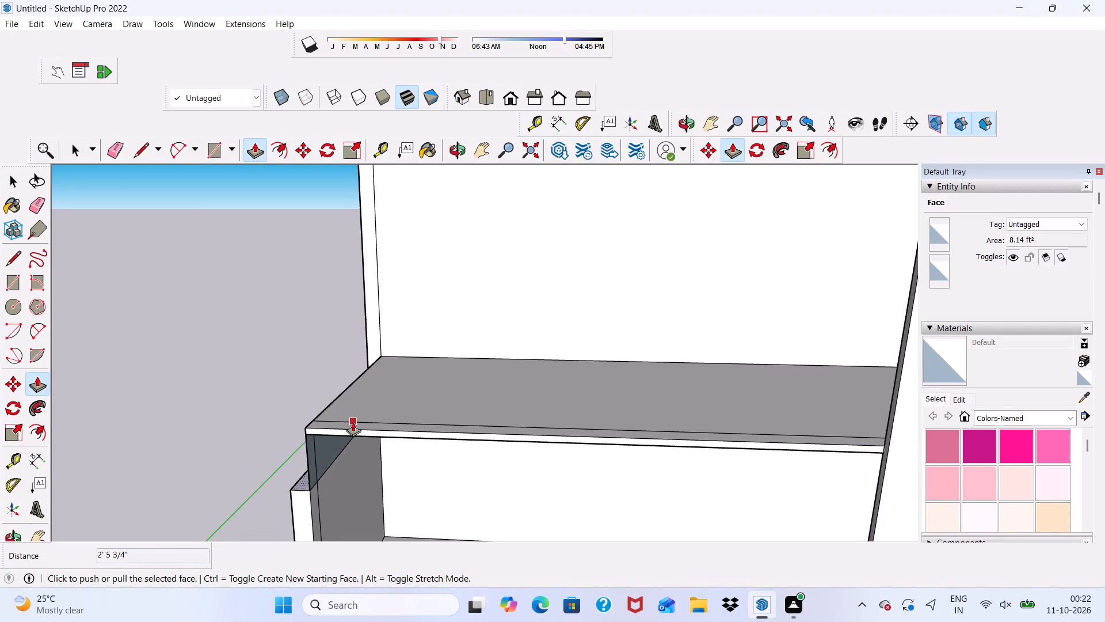
Push the lowered left end strip further down, level with the shelf below, to cut away the outer end panel.
middle_drag(353, 422, 408, 408)
scroll(341, 453, down, 2)
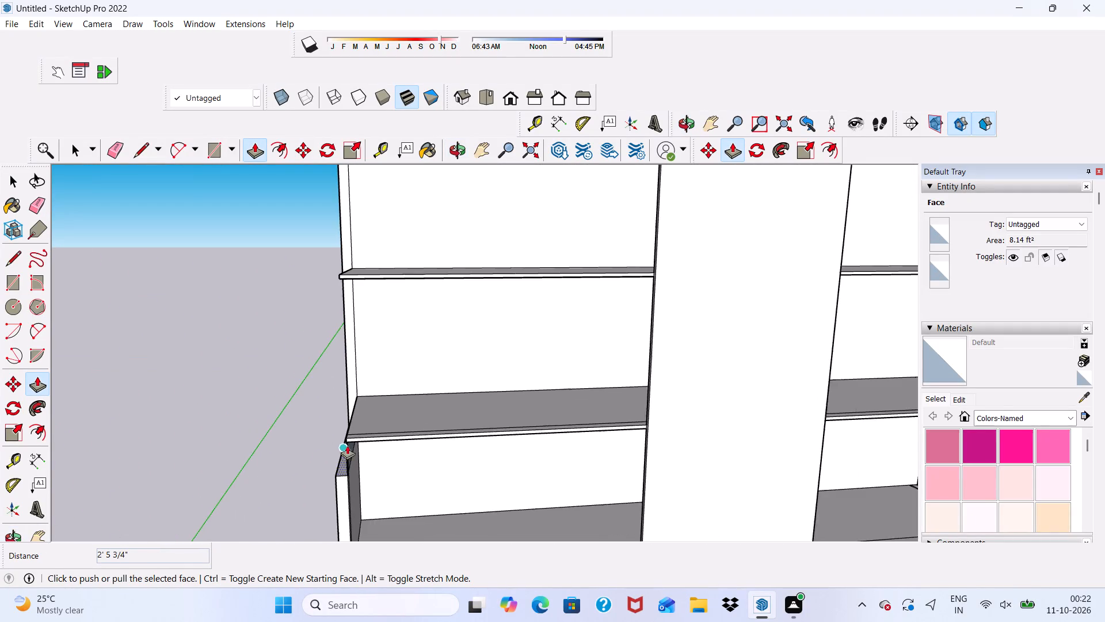
scroll(347, 445, down, 7)
scroll(356, 446, up, 5)
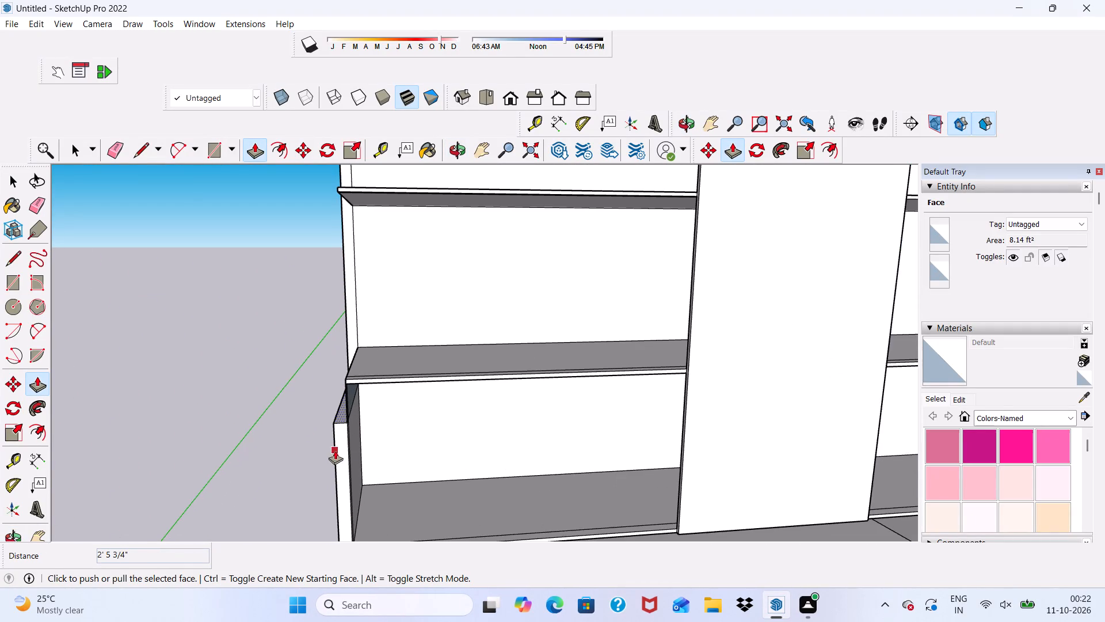
scroll(335, 450, up, 1)
drag(340, 408, 352, 445)
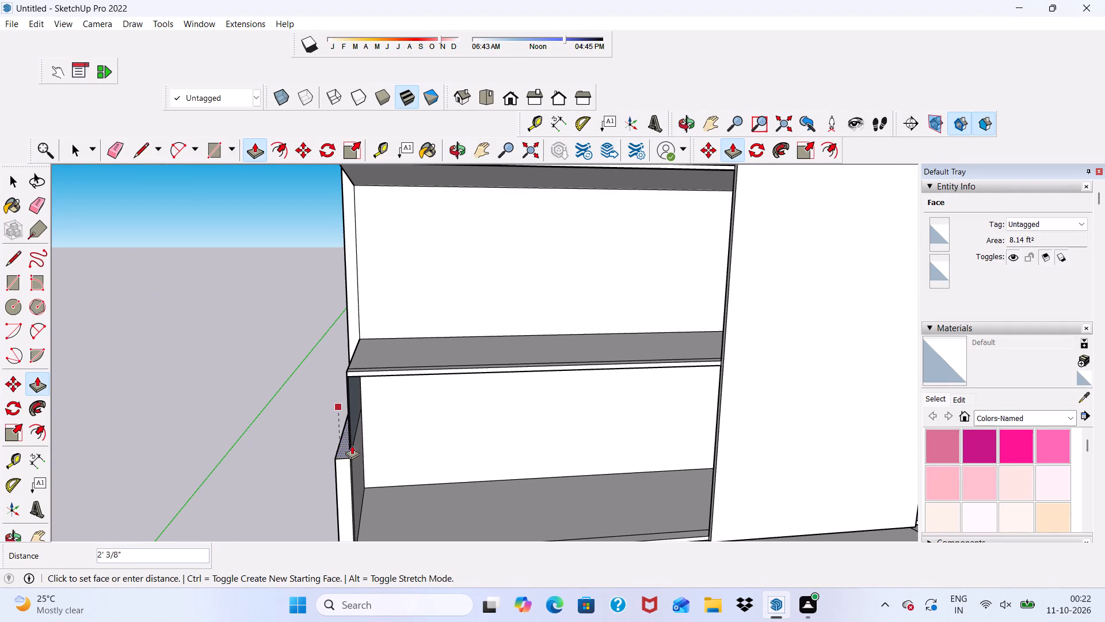
drag(352, 445, 378, 505)
scroll(363, 389, down, 5)
middle_drag(374, 471, 413, 410)
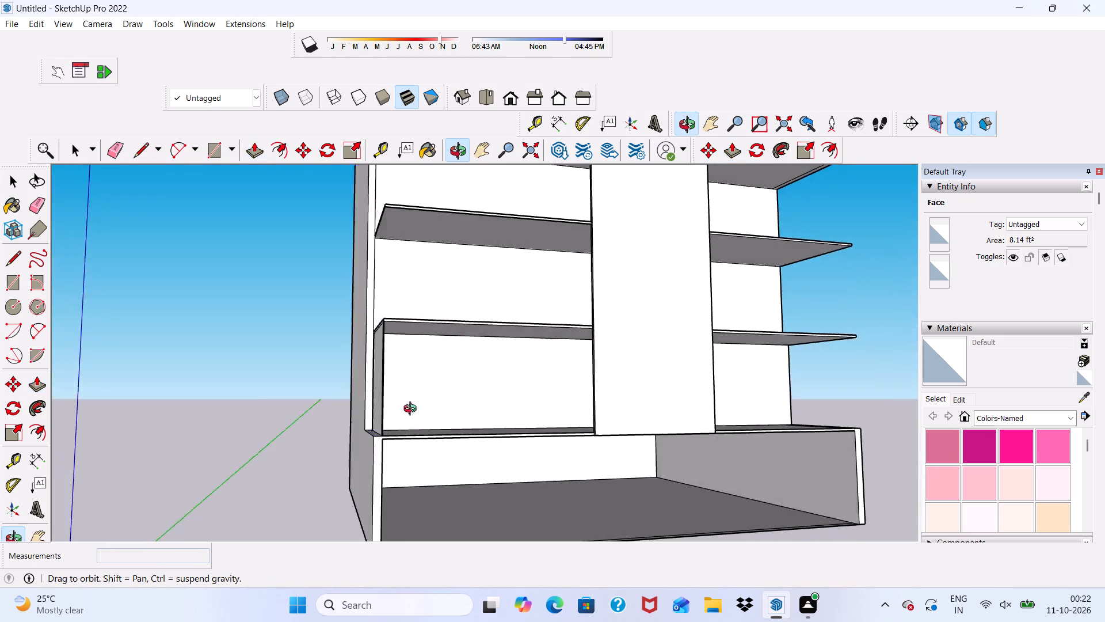
middle_drag(413, 410, 468, 424)
Erase the remaining thin end panel between the two left shelves to open the compartment's side.
key(space)
scroll(420, 357, up, 4)
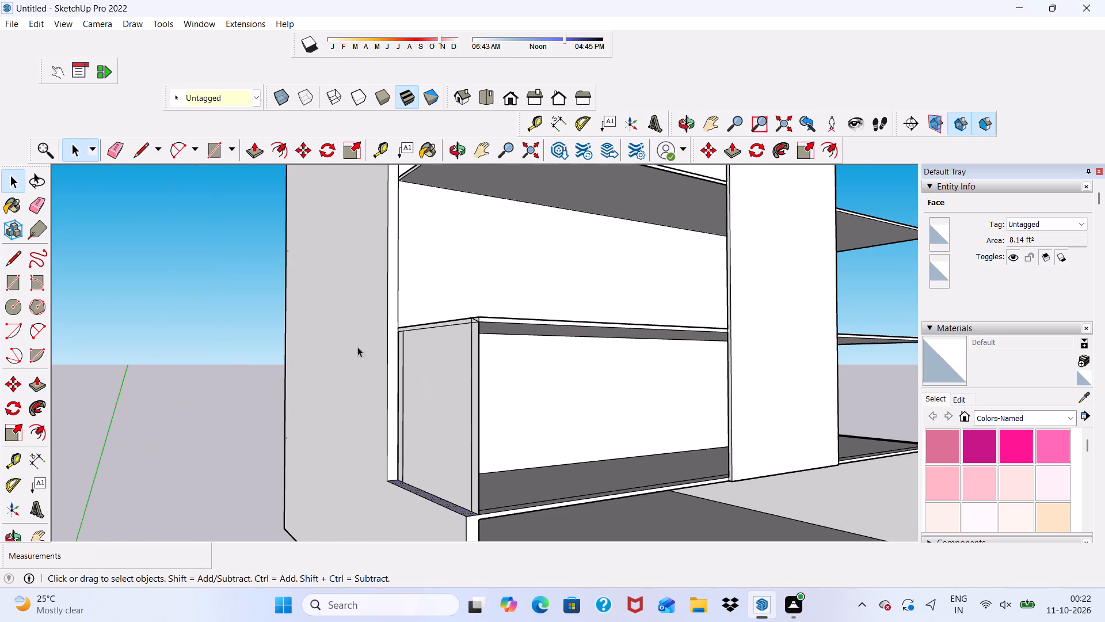
click(109, 150)
scroll(520, 416, up, 3)
drag(458, 355, 464, 359)
click(447, 366)
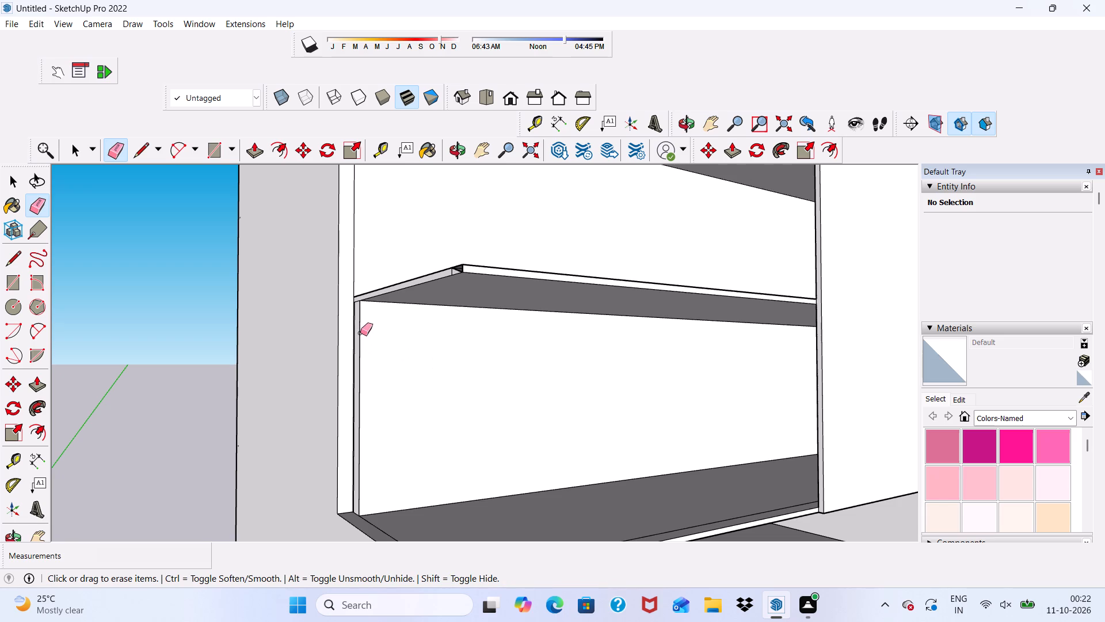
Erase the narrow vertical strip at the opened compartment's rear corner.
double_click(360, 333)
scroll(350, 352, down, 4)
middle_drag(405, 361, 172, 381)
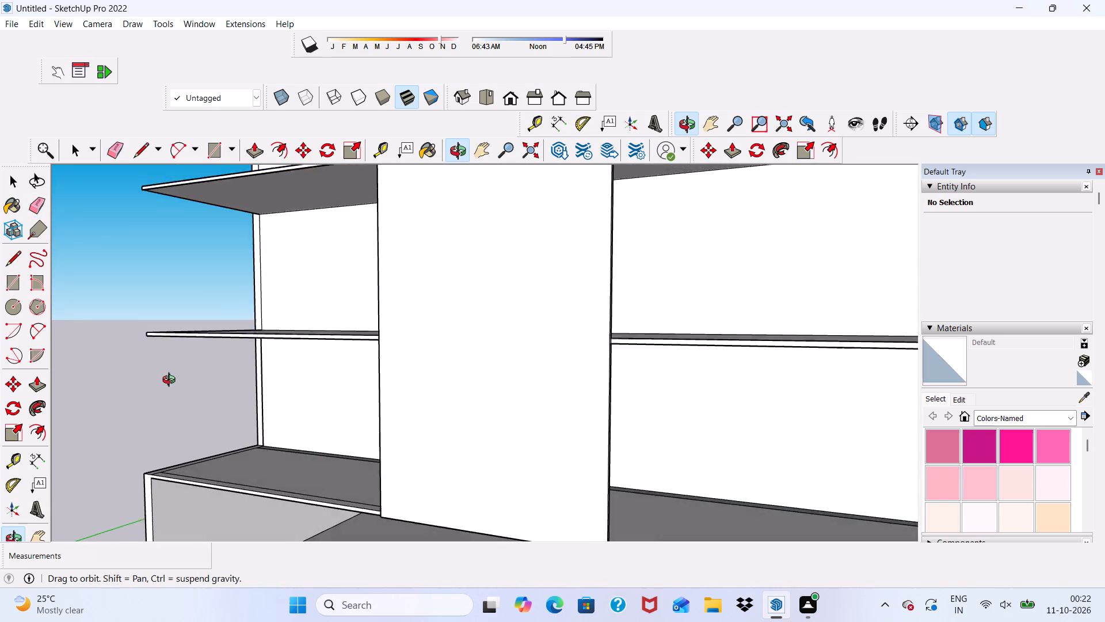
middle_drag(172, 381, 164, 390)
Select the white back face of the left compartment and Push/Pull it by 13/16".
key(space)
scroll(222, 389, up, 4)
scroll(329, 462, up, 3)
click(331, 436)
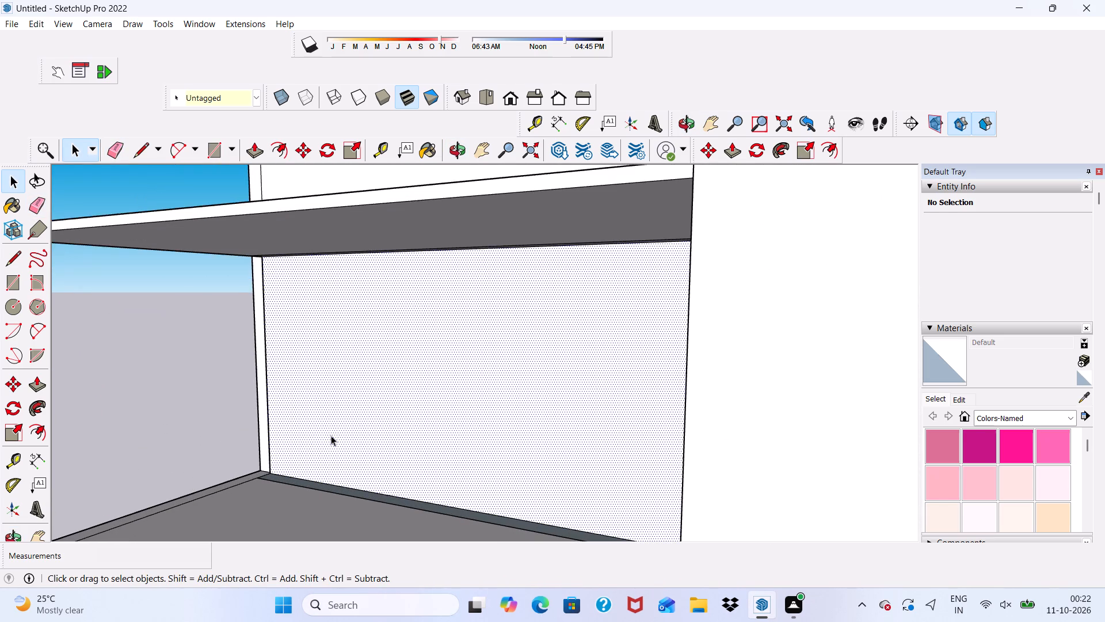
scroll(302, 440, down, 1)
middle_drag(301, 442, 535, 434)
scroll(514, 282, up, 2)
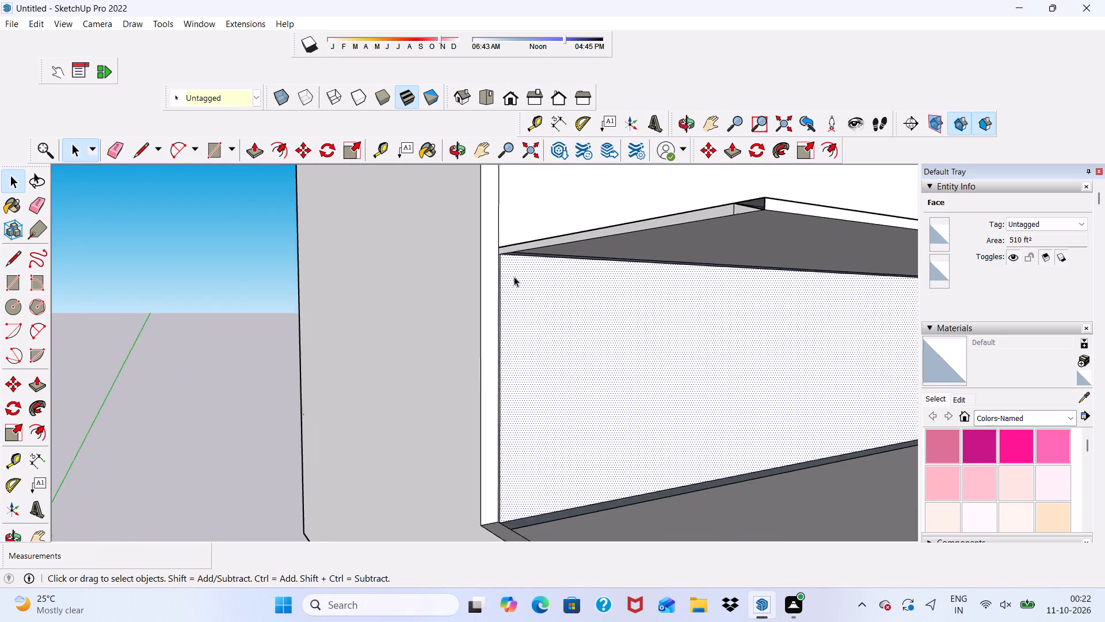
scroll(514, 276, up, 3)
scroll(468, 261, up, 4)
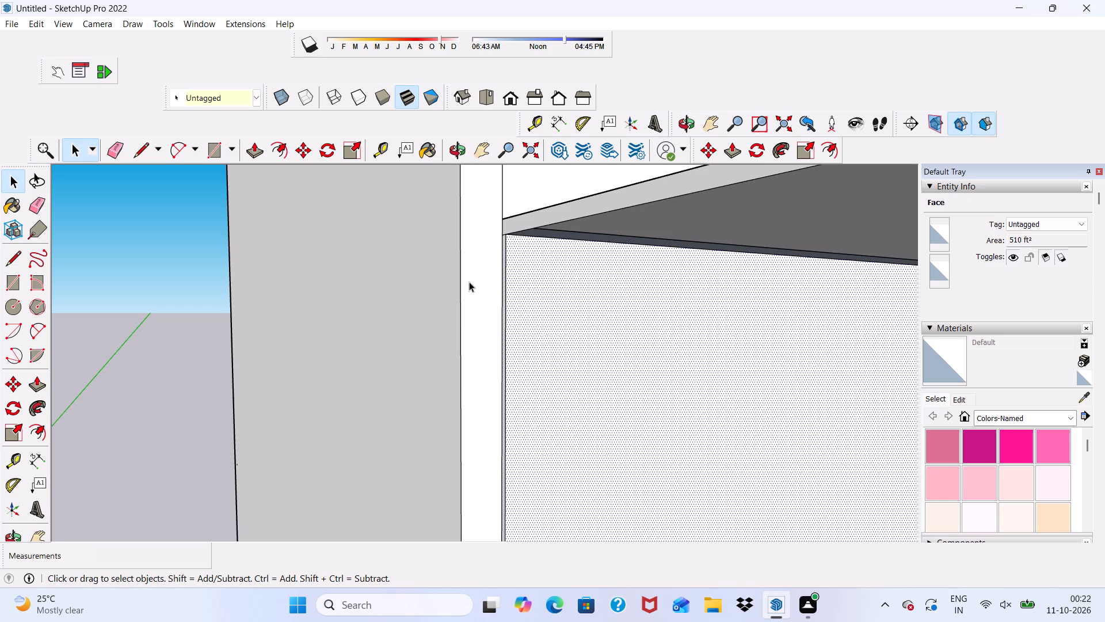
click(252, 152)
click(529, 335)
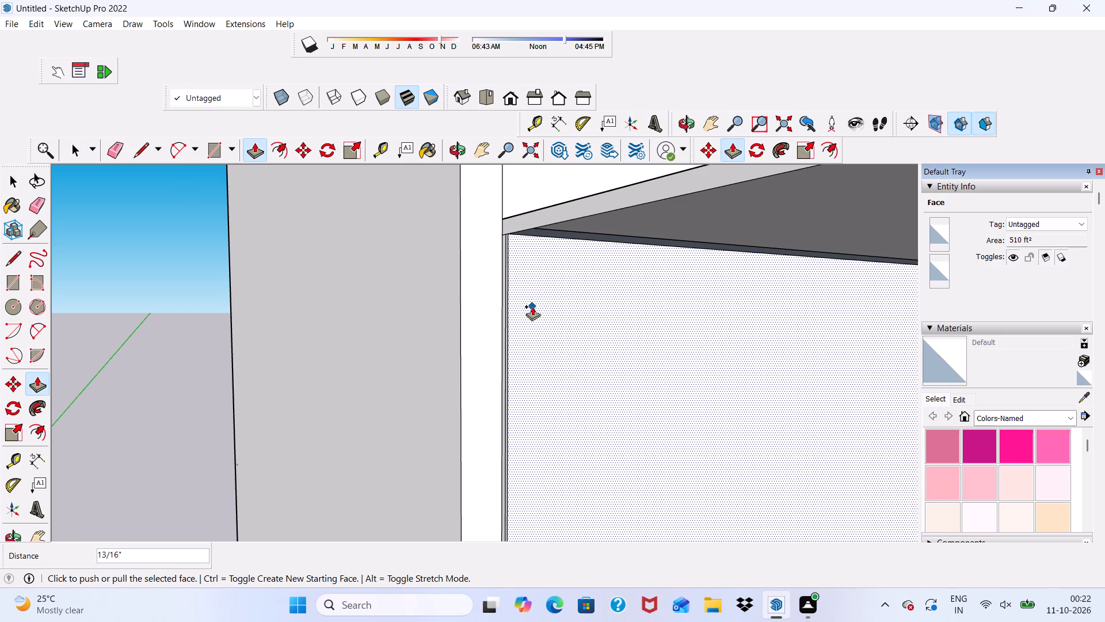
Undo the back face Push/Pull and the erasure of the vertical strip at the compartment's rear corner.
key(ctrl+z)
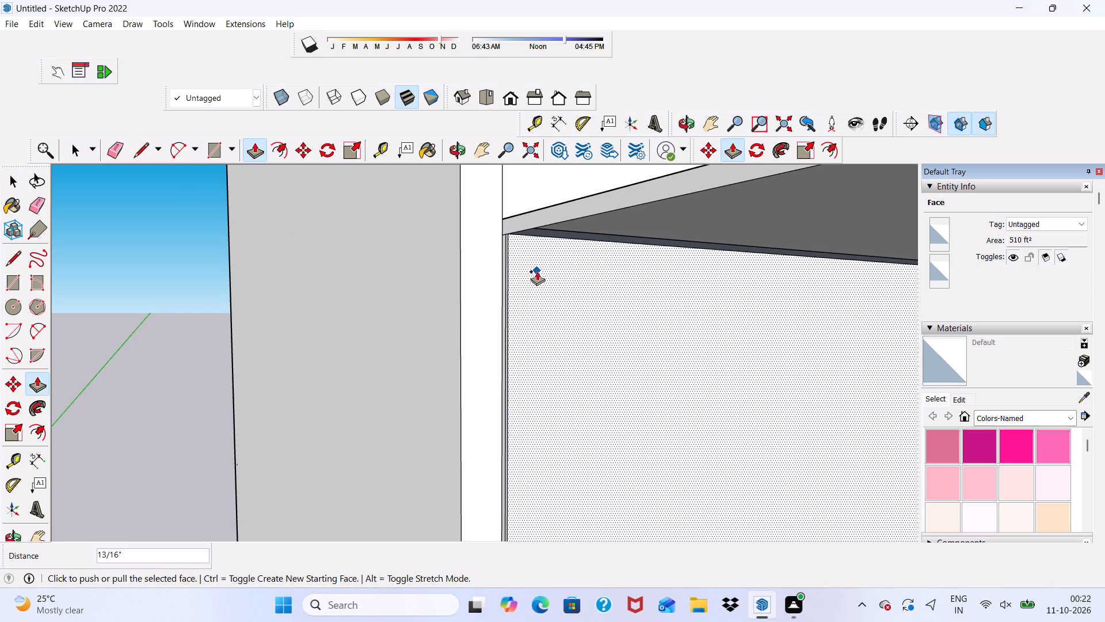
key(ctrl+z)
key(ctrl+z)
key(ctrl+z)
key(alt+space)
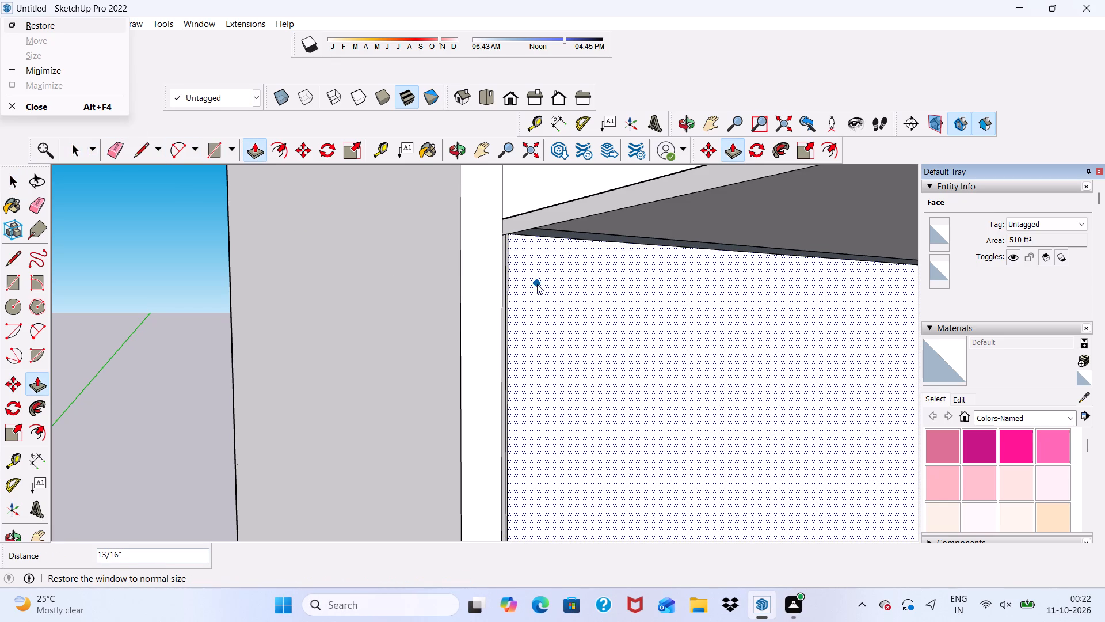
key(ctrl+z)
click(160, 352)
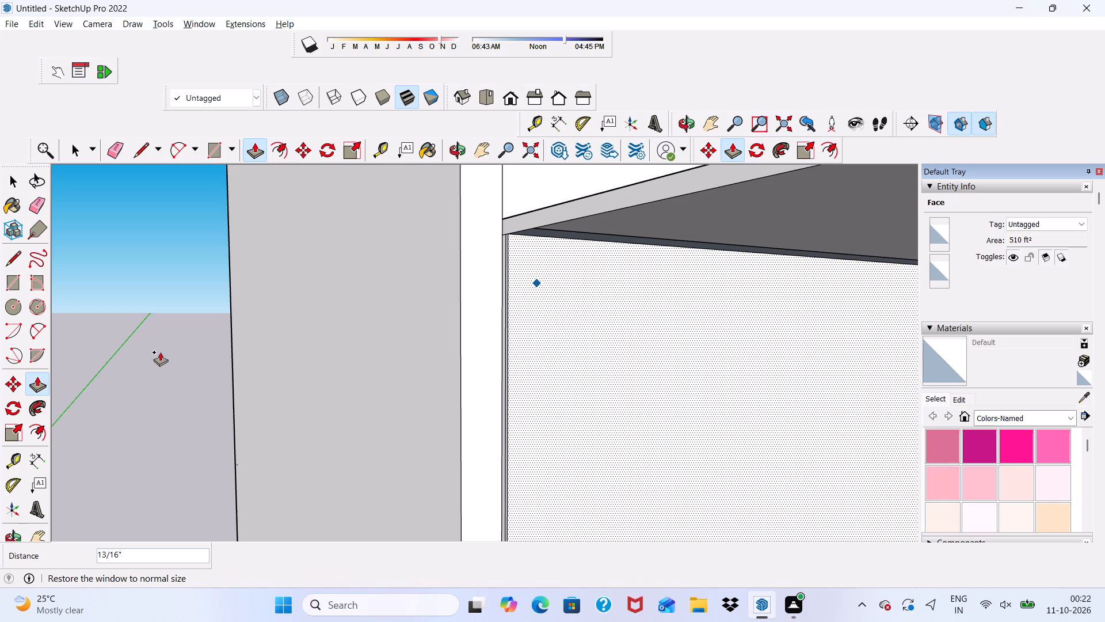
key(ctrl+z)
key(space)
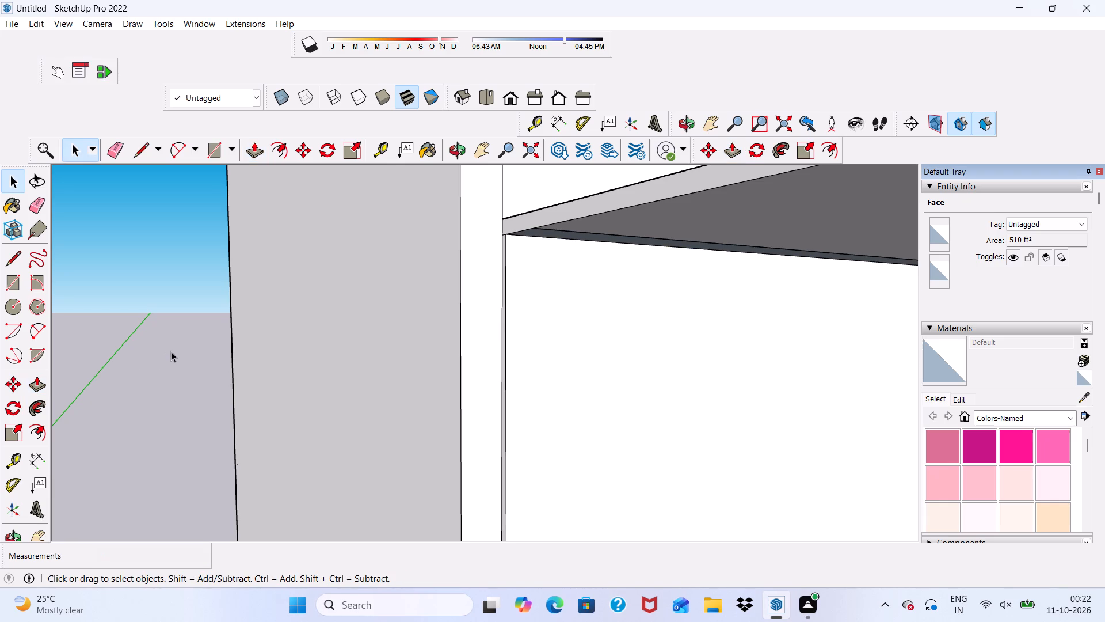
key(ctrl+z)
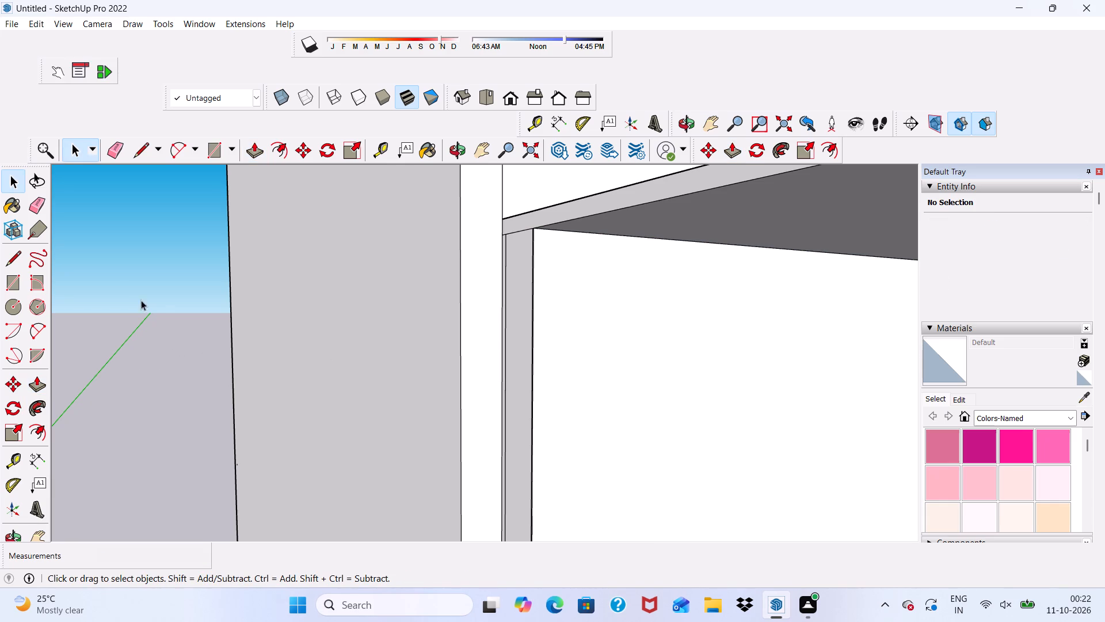
Erase the narrow vertical strip at the left compartment's rear corner.
click(110, 153)
scroll(522, 380, up, 2)
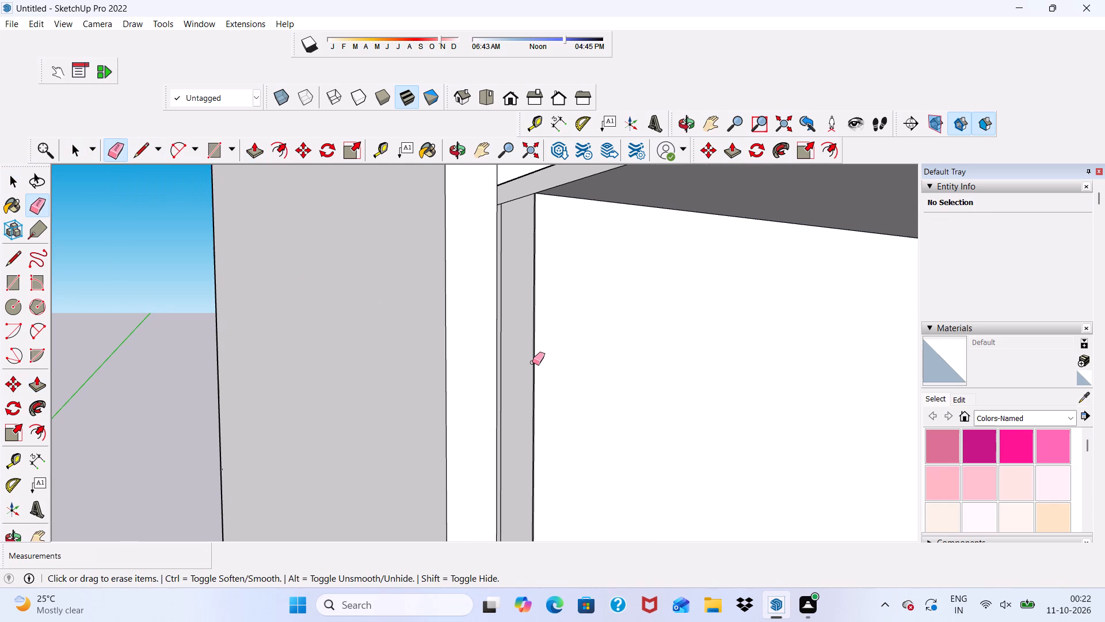
click(532, 362)
drag(534, 354, 534, 361)
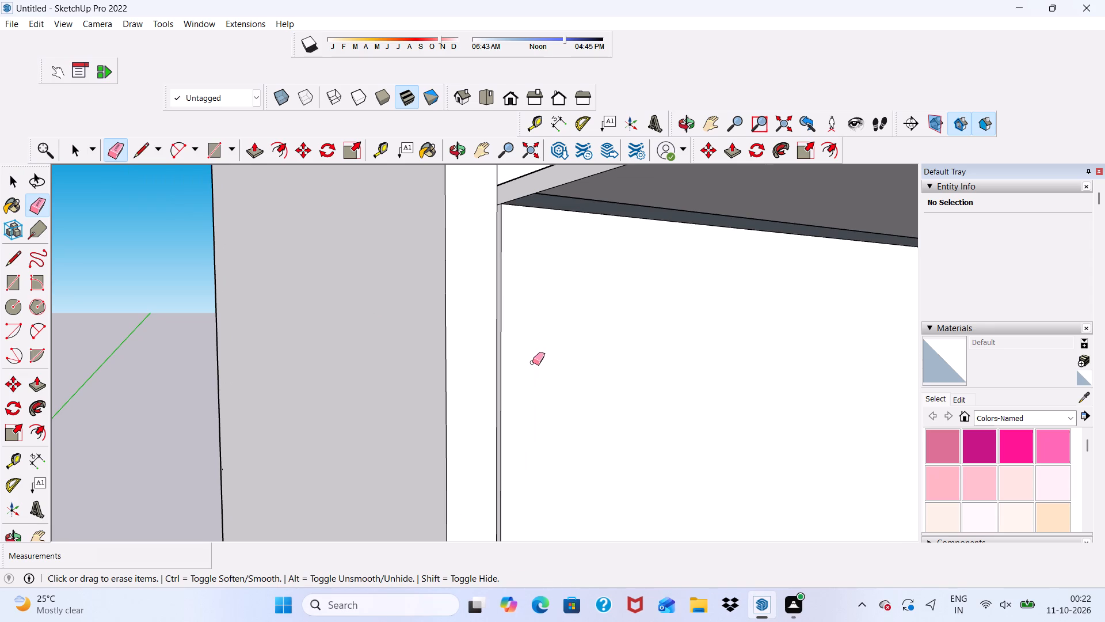
Push/Pull the large white back face of the left compartment by 1' 1 7/16".
scroll(476, 305, down, 1)
key(space)
click(550, 313)
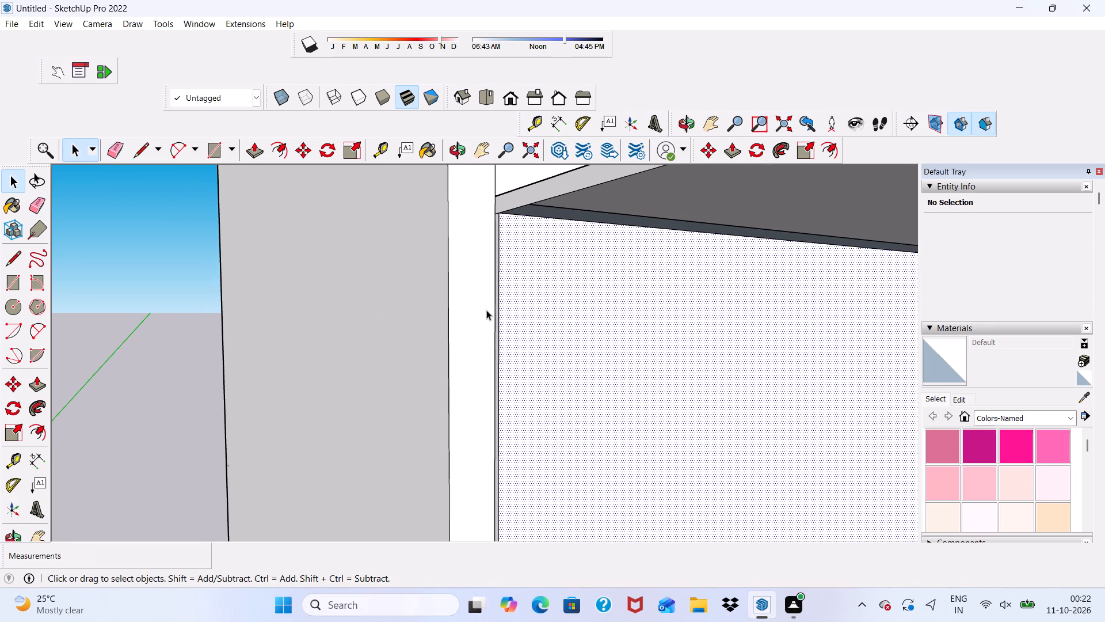
click(254, 154)
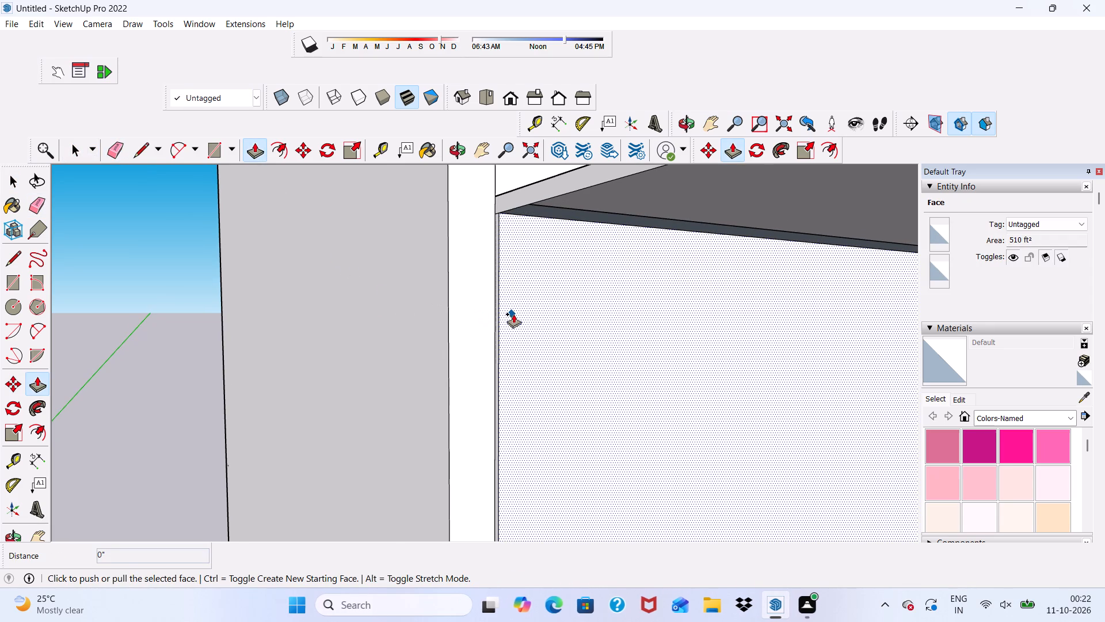
click(521, 313)
scroll(531, 208, up, 1)
scroll(531, 208, down, 1)
middle_drag(531, 208, 374, 245)
scroll(458, 193, down, 3)
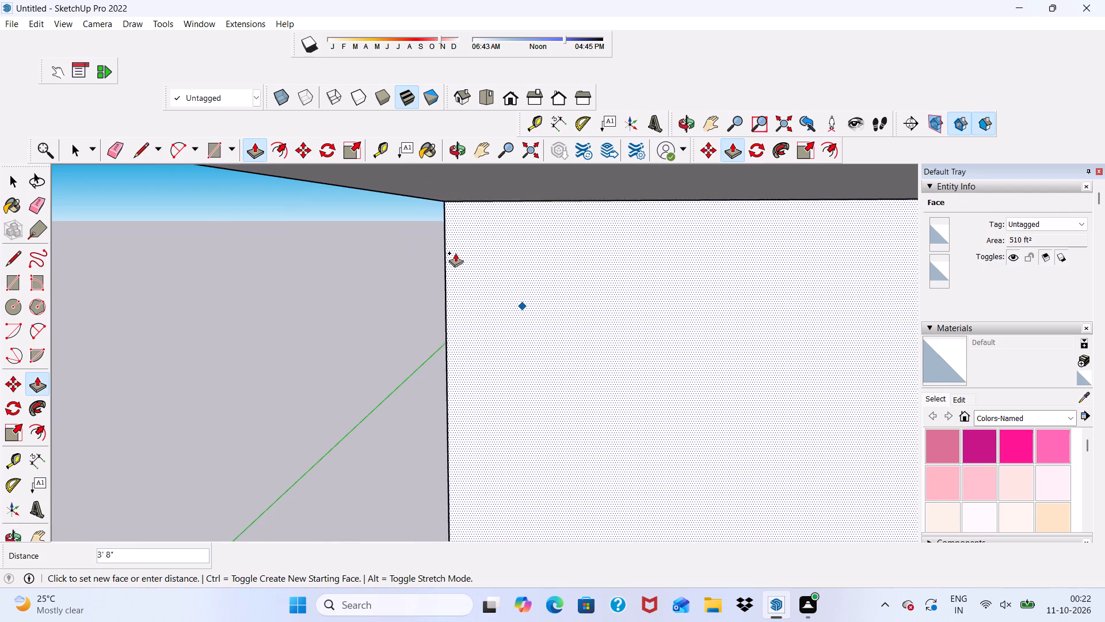
scroll(460, 240, down, 2)
middle_drag(461, 291, 461, 305)
scroll(461, 291, down, 1)
scroll(462, 241, down, 7)
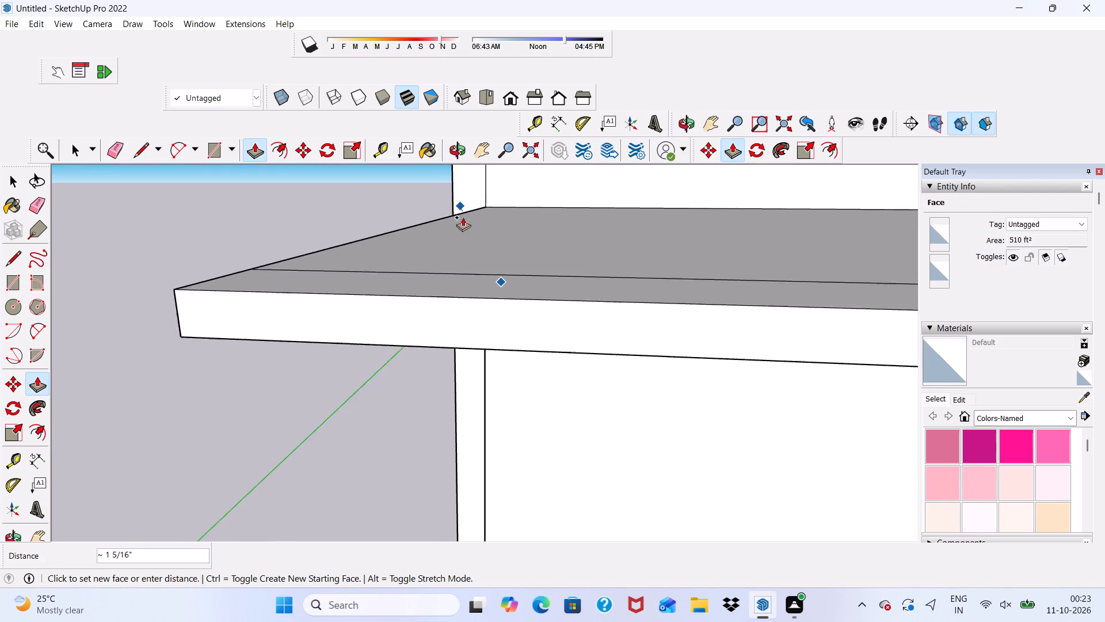
scroll(463, 217, down, 8)
scroll(448, 291, up, 1)
scroll(449, 278, down, 4)
middle_drag(448, 297, 597, 236)
scroll(509, 275, up, 4)
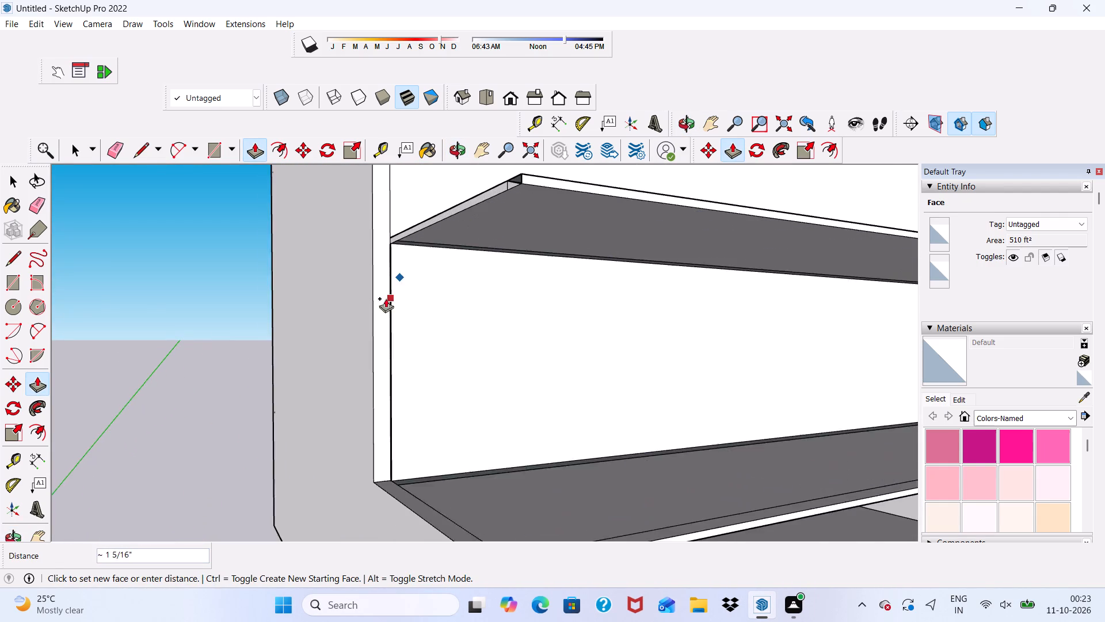
scroll(383, 298, up, 3)
scroll(422, 235, up, 2)
scroll(422, 235, down, 3)
middle_drag(425, 249, 347, 249)
scroll(410, 255, up, 2)
scroll(430, 233, down, 4)
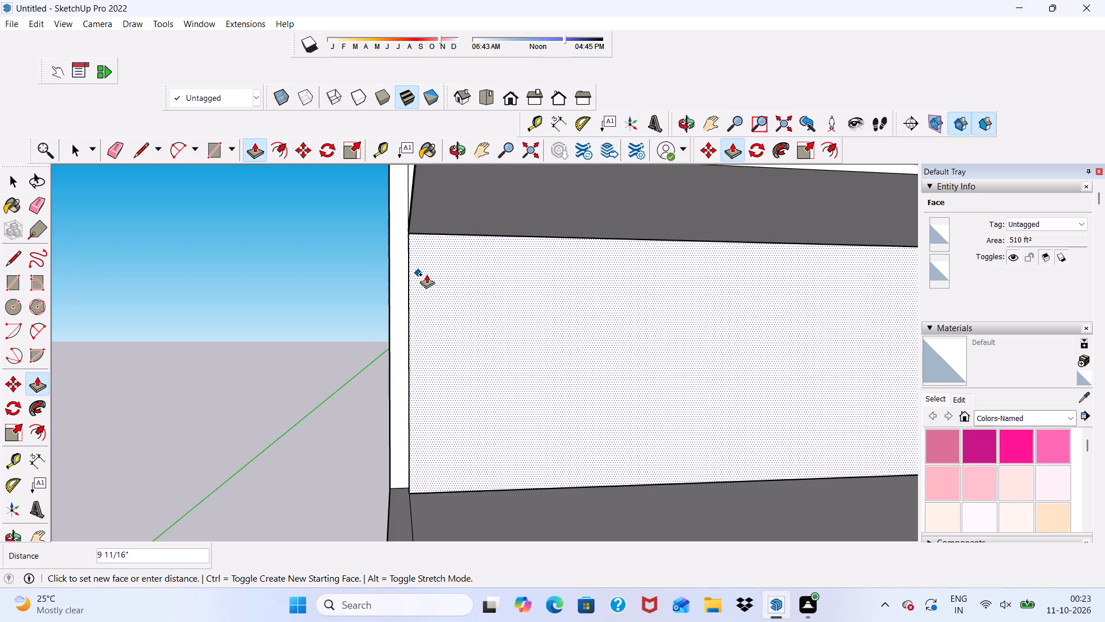
click(426, 273)
Erase the thin vertical sliver between the white rear strip and the grey strip beside the back face.
scroll(391, 397, down, 1)
middle_drag(391, 397, 461, 380)
scroll(374, 476, up, 4)
scroll(399, 420, up, 3)
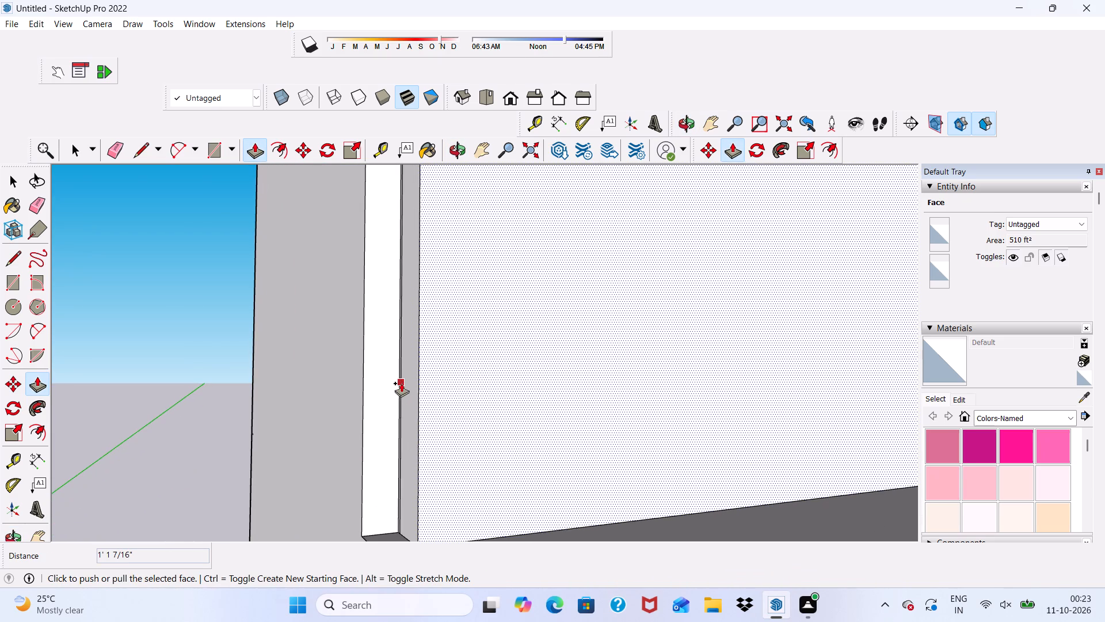
key(space)
scroll(393, 404, up, 3)
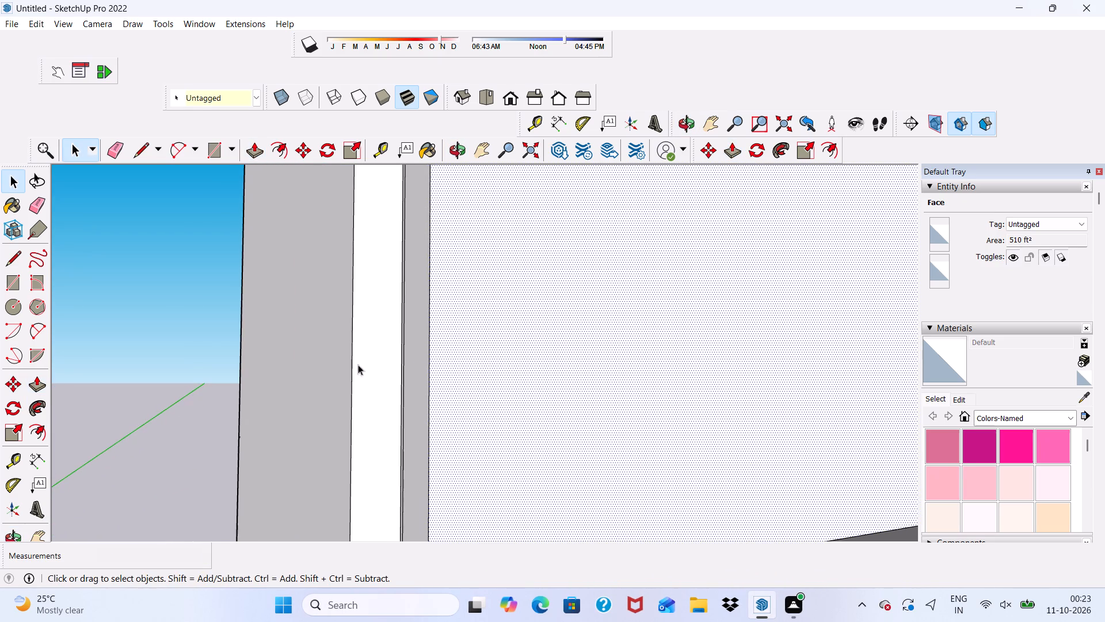
click(120, 151)
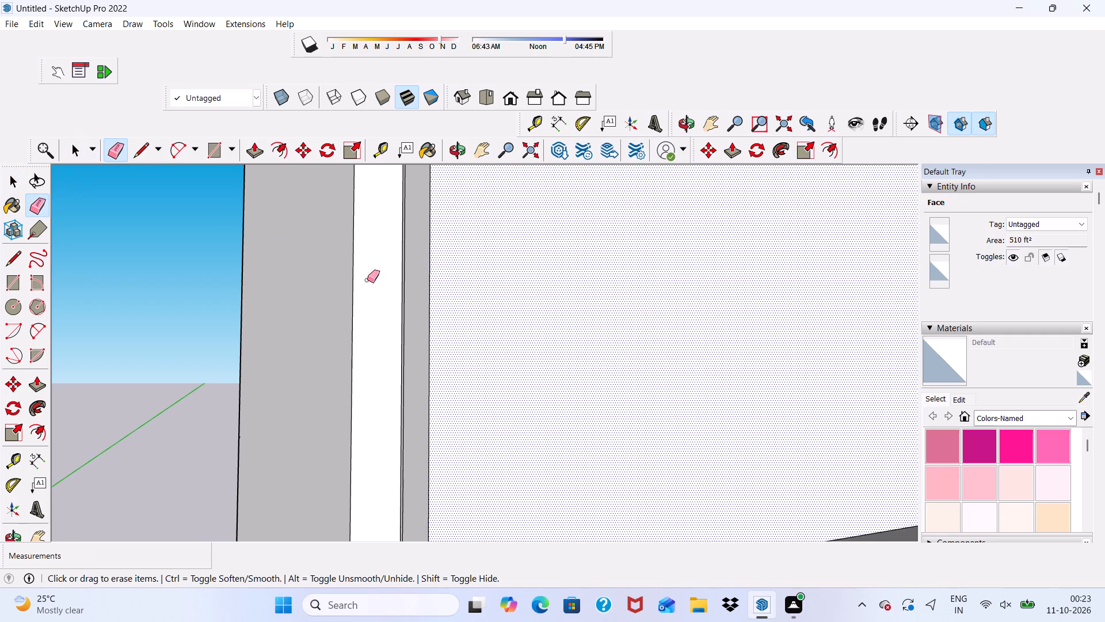
scroll(410, 306, up, 7)
drag(398, 268, 397, 270)
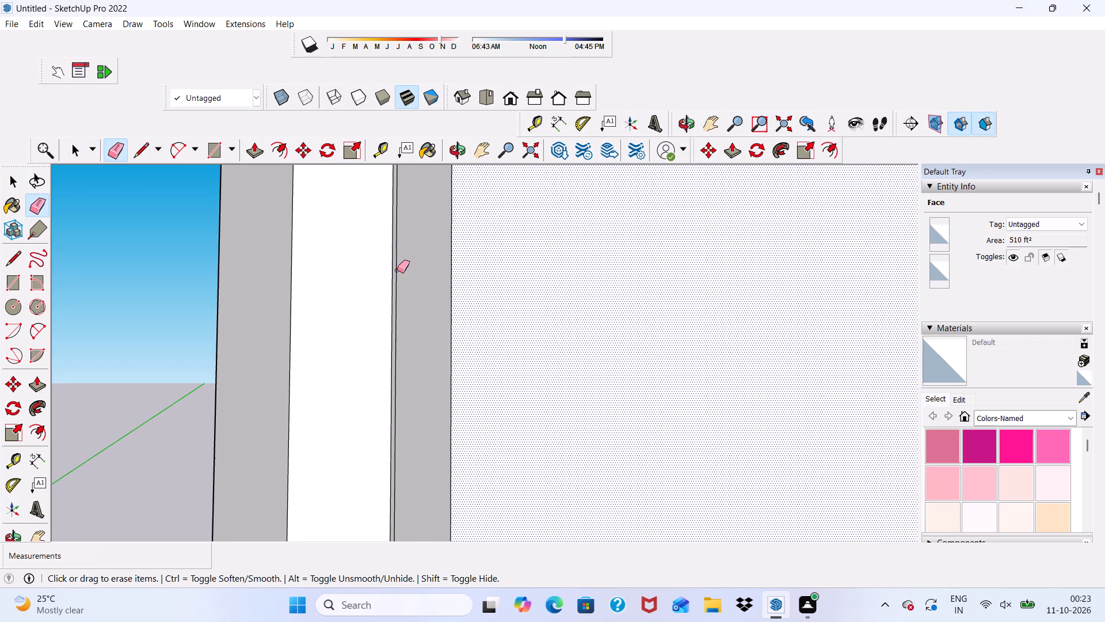
drag(397, 270, 395, 274)
scroll(395, 278, down, 5)
Push/Pull the narrow grey vertical strip beside the back face 9" to the left side panel's rear edge.
key(space)
click(404, 325)
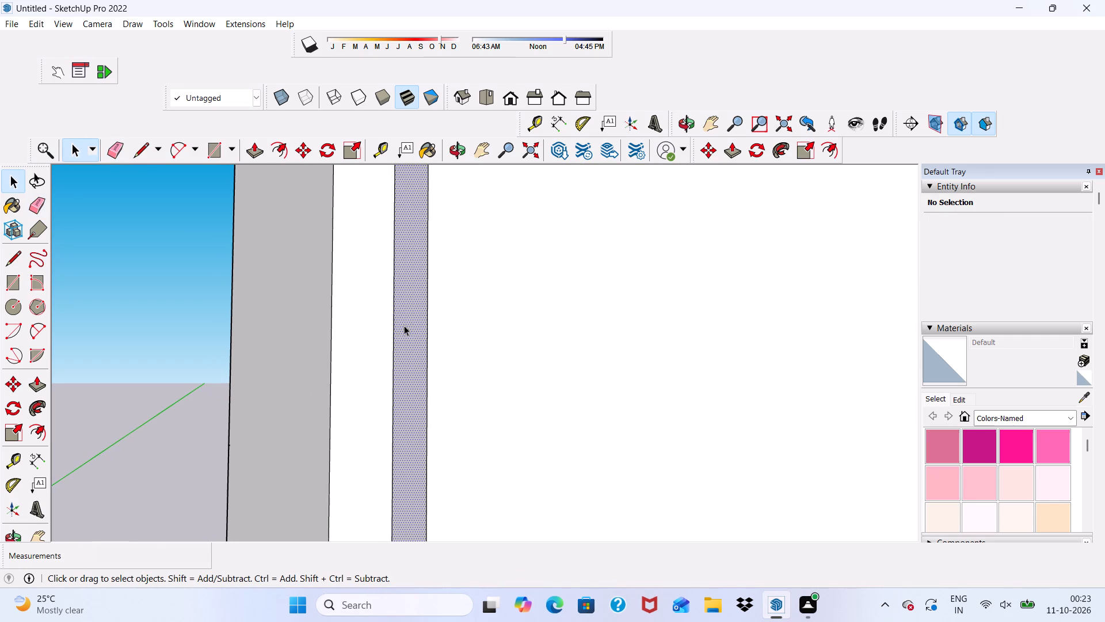
click(261, 157)
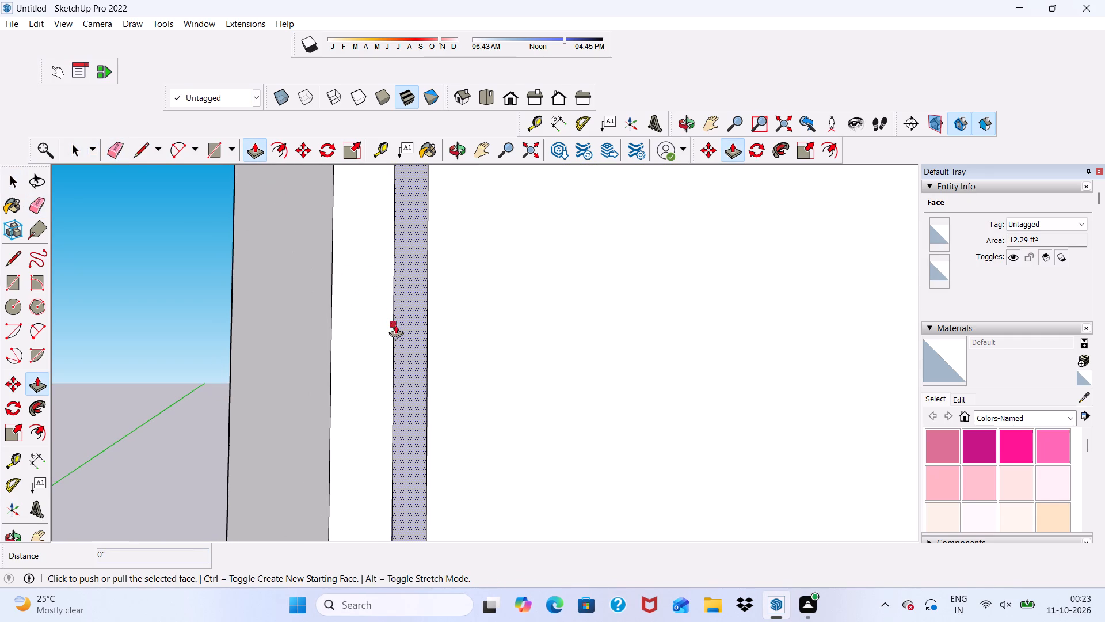
ctrl+click(409, 331)
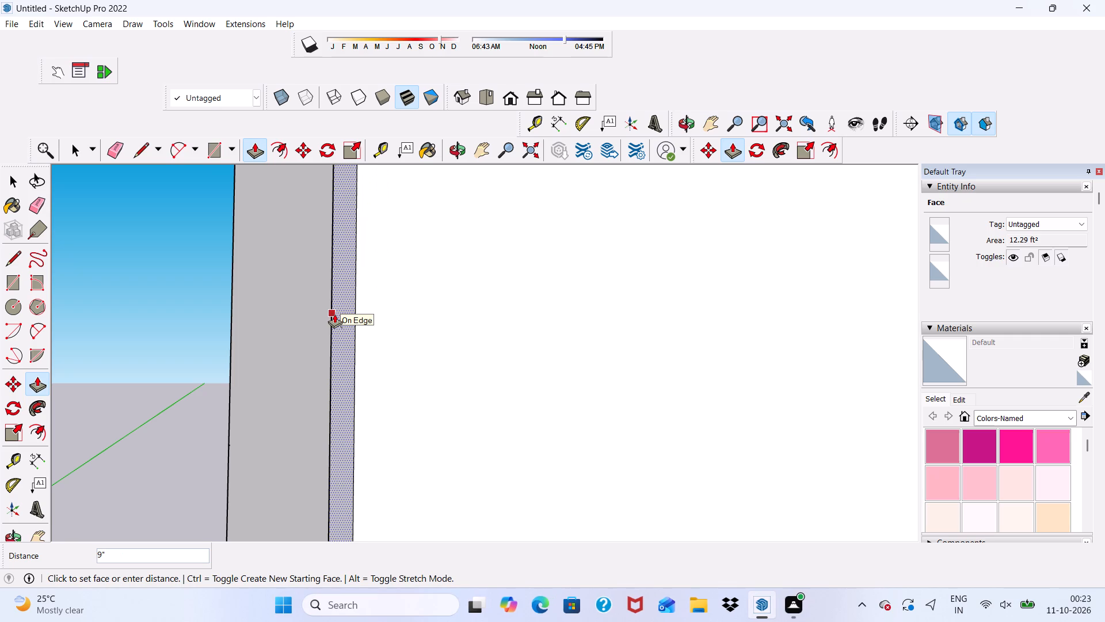
click(334, 314)
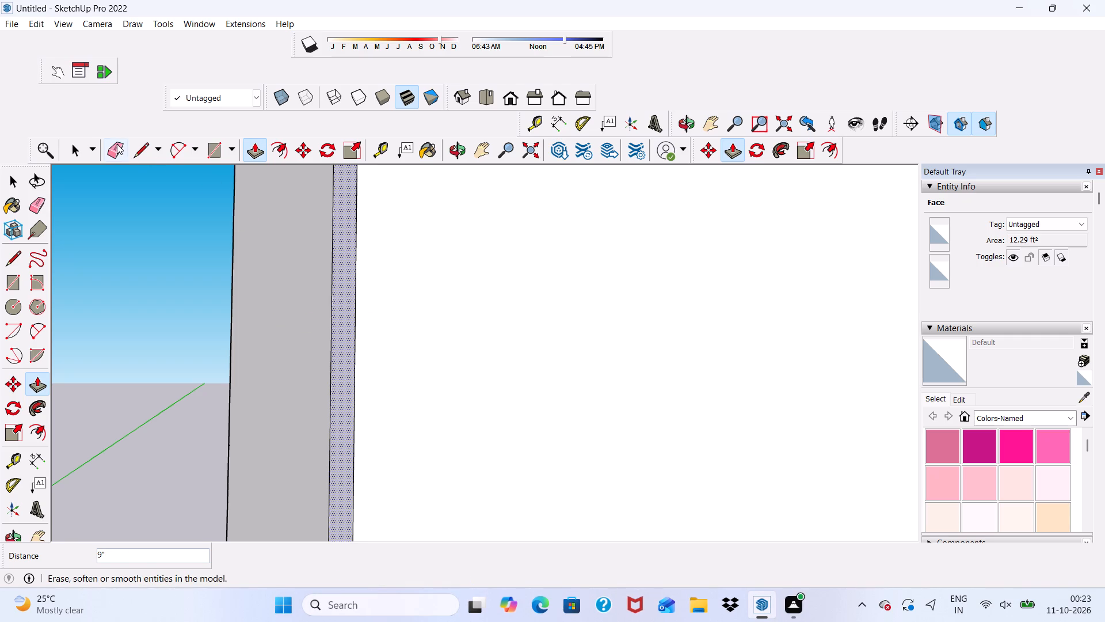
Erase the leftover vertical seam between the left side panel and the extended strip.
click(117, 144)
drag(333, 278, 326, 283)
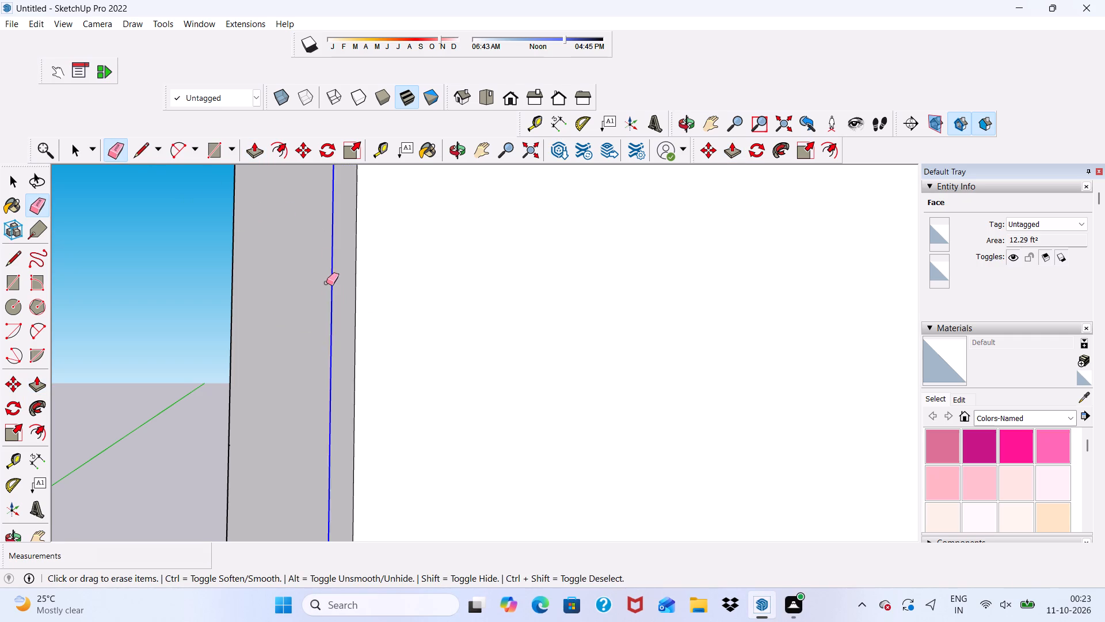
drag(326, 283, 326, 284)
scroll(287, 261, down, 11)
scroll(330, 362, up, 5)
middle_drag(277, 365, 295, 430)
scroll(281, 388, up, 6)
drag(265, 327, 265, 341)
scroll(241, 322, down, 10)
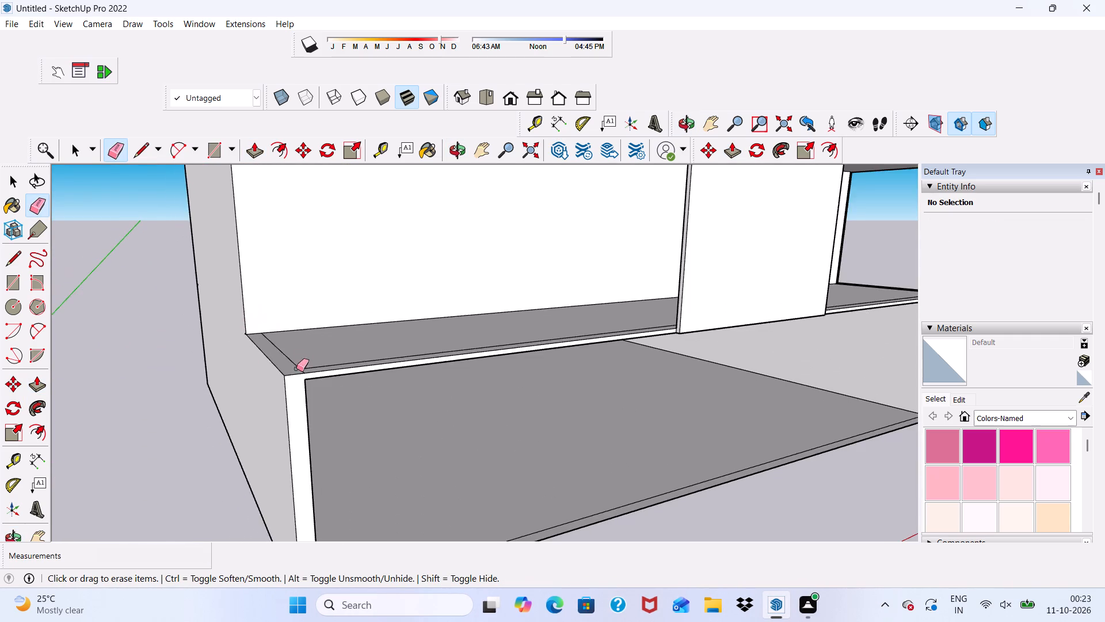
Push/Pull the white end face of the left compartment's shelf outward 9" to the side panel's outer edge.
scroll(275, 348, down, 9)
middle_drag(260, 366, 228, 415)
scroll(264, 268, up, 5)
scroll(149, 316, up, 5)
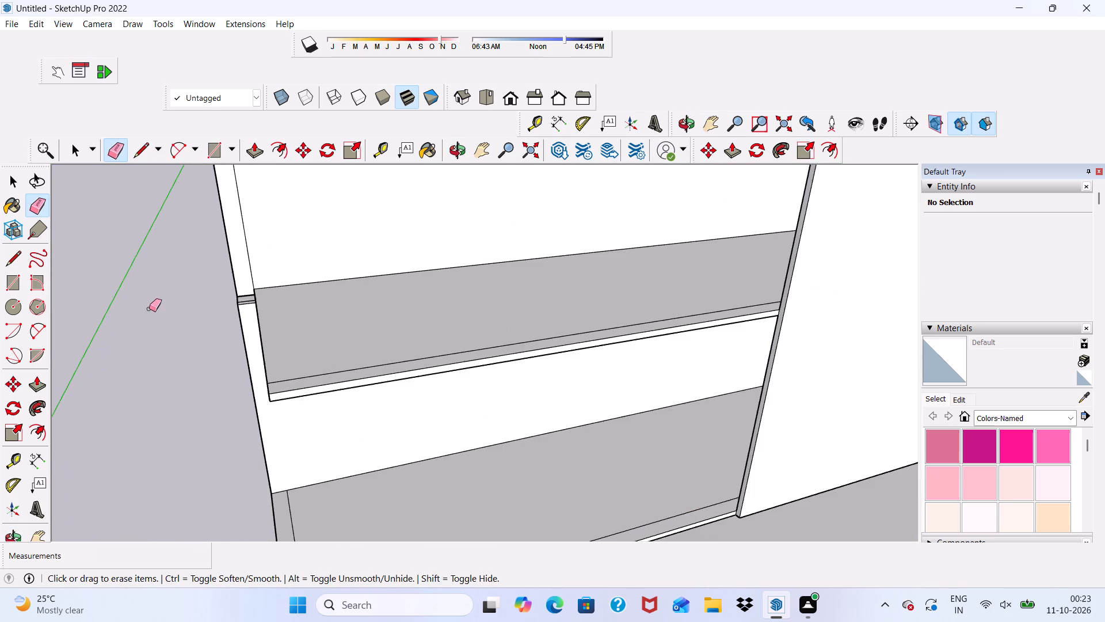
middle_drag(193, 325, 362, 273)
scroll(366, 290, up, 3)
key(space)
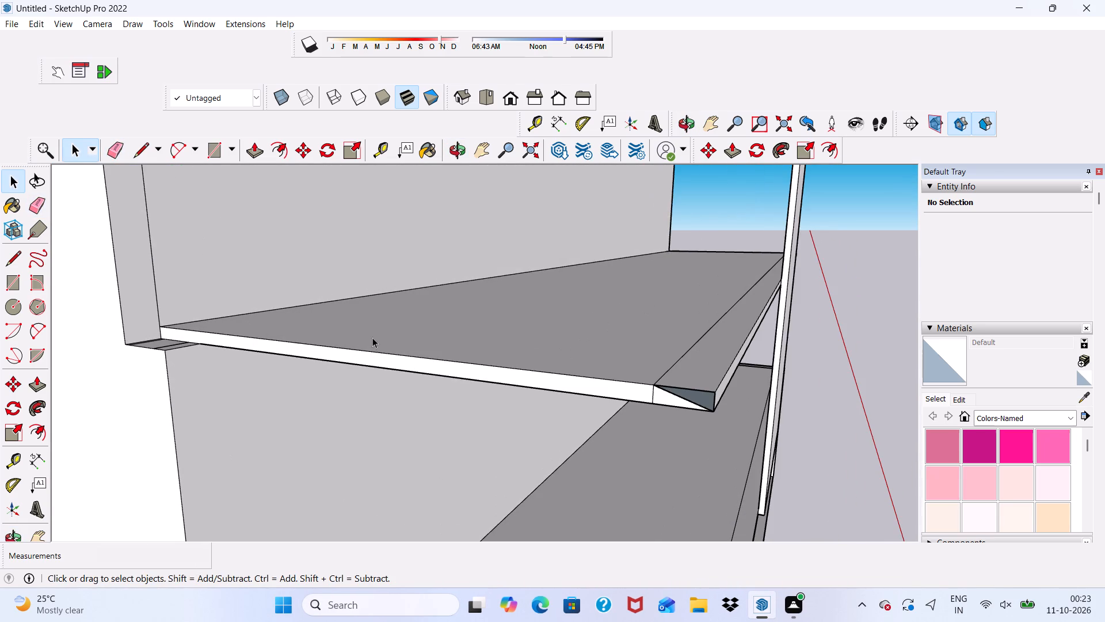
scroll(203, 354, up, 4)
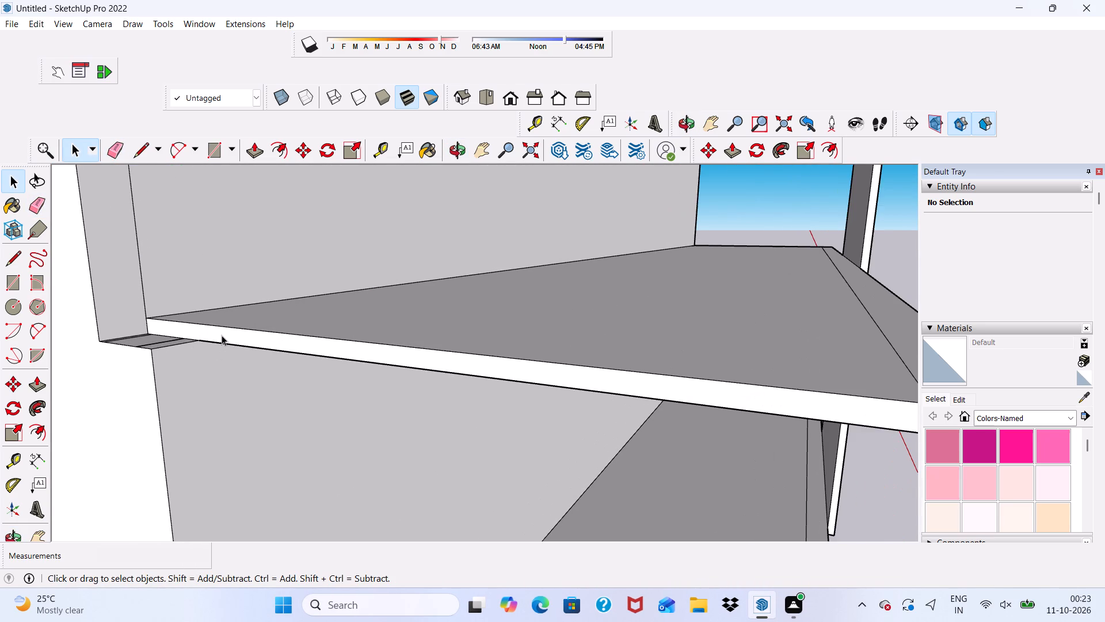
click(222, 335)
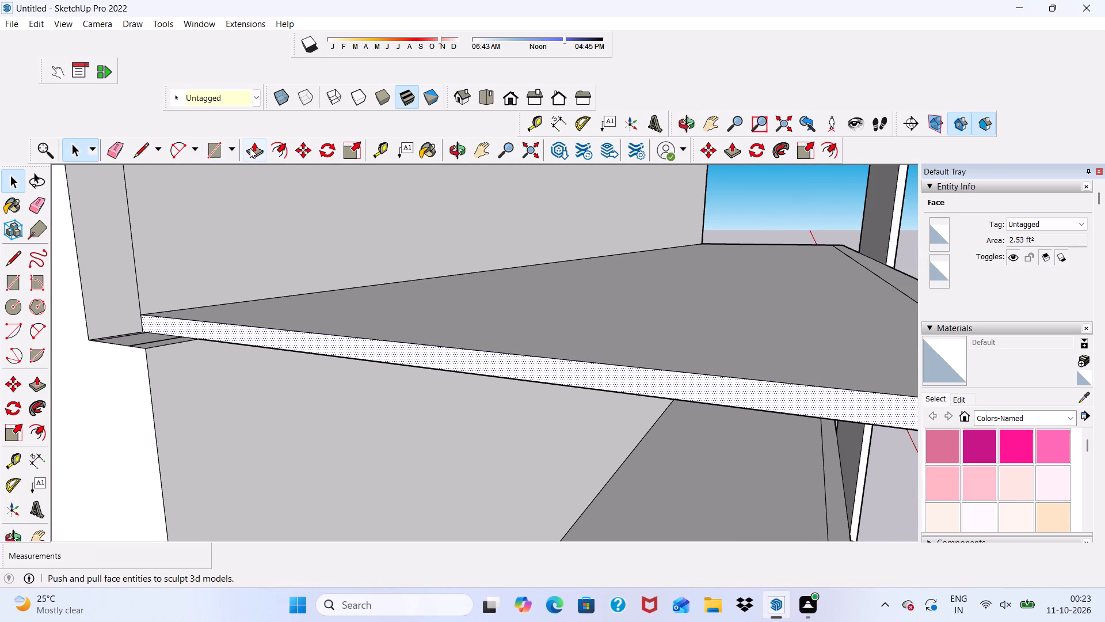
click(250, 148)
click(219, 324)
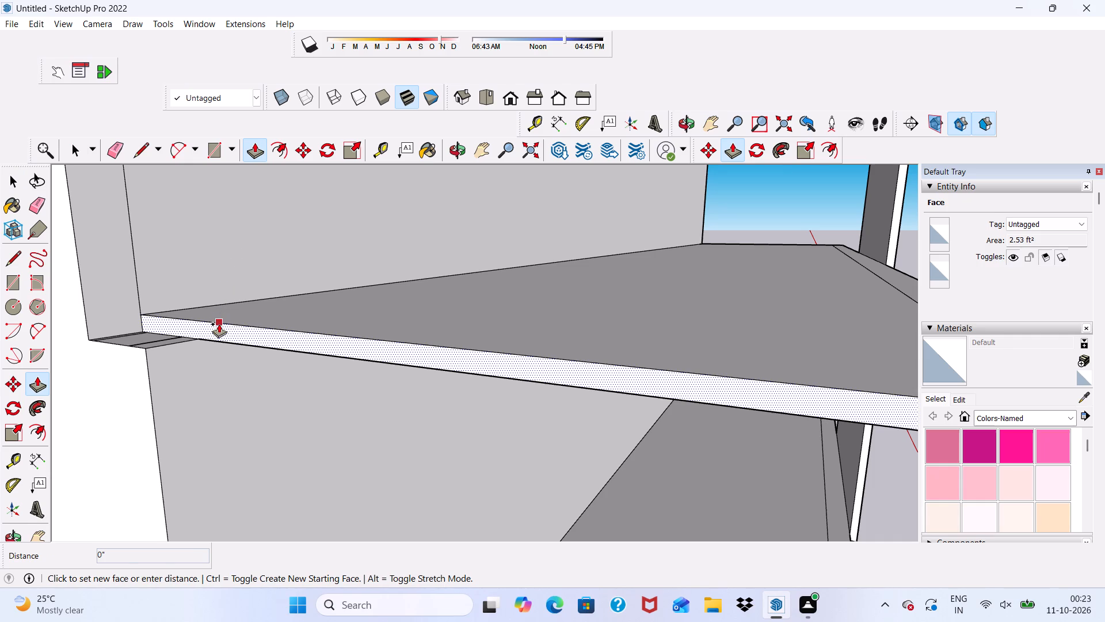
click(80, 263)
Push/Pull the dark inner face exposed at the shelf's front corner by 3" to the shelf's top surface.
scroll(53, 252, down, 5)
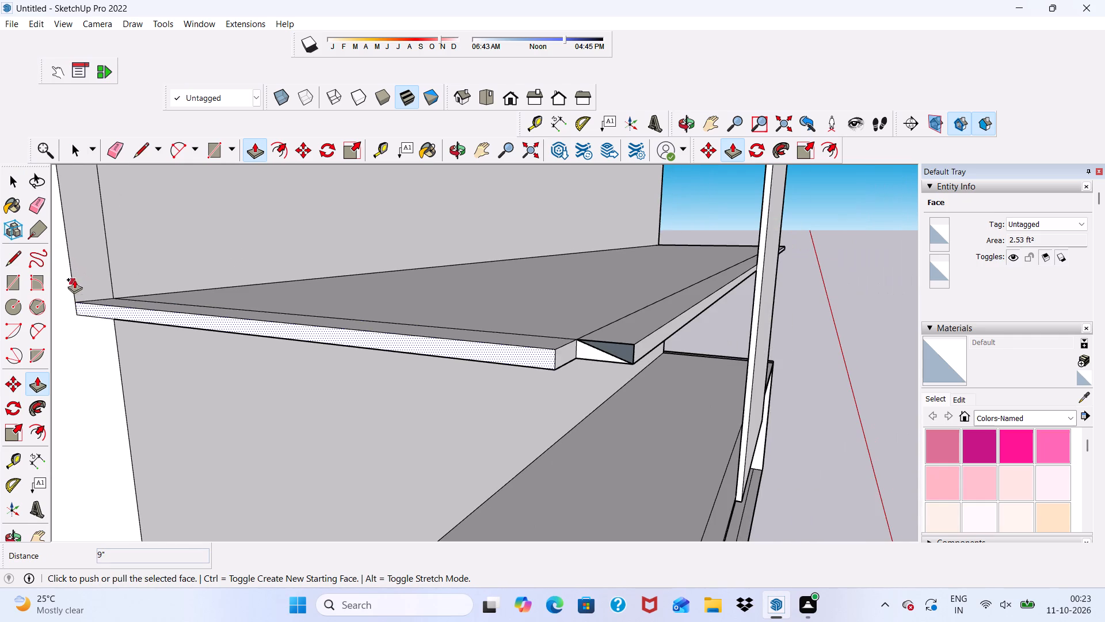
scroll(565, 363, up, 6)
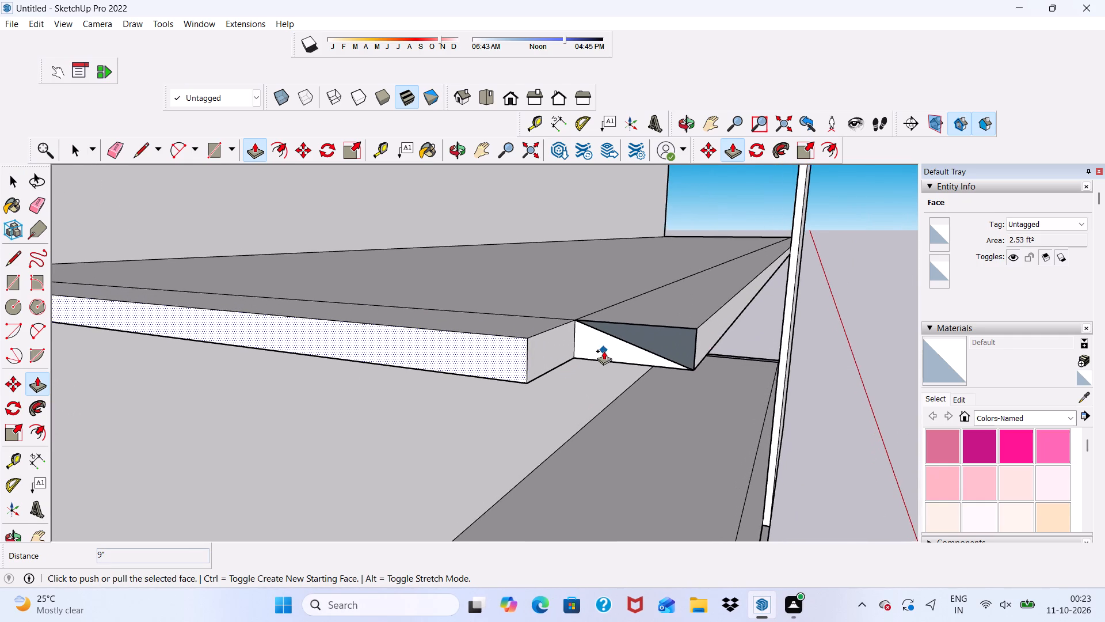
scroll(604, 351, up, 6)
middle_click(582, 378)
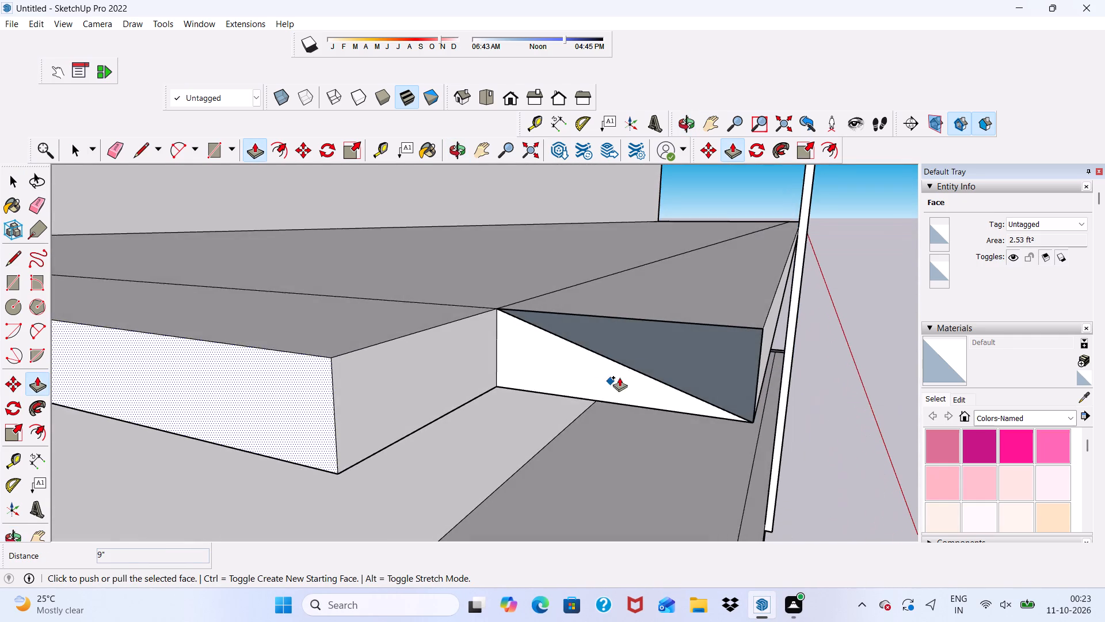
scroll(651, 361, up, 4)
key(space)
click(679, 351)
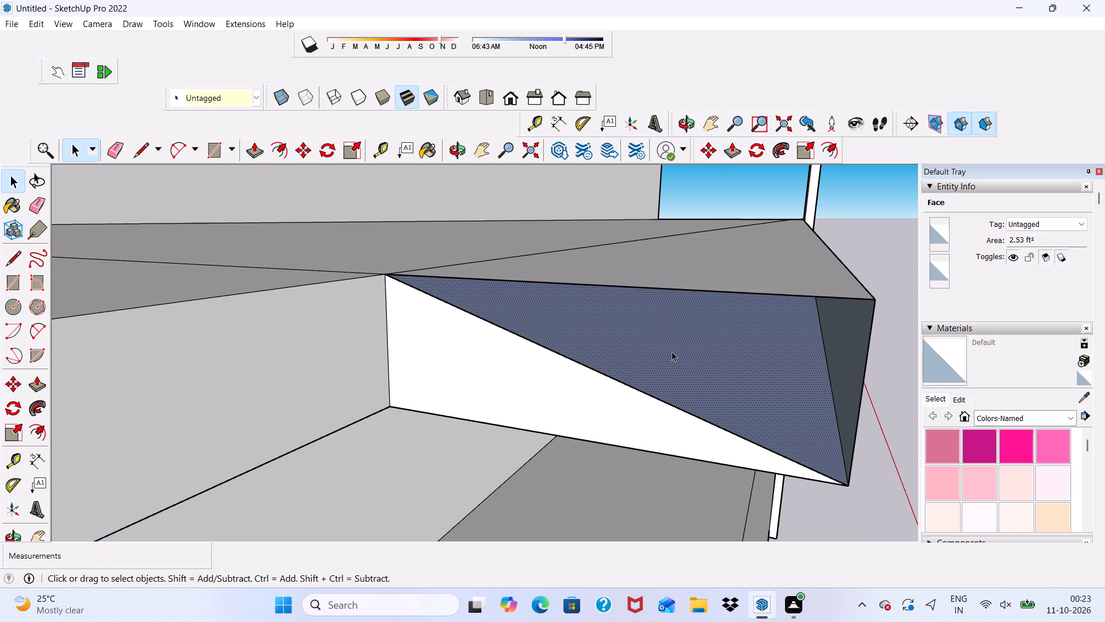
click(262, 148)
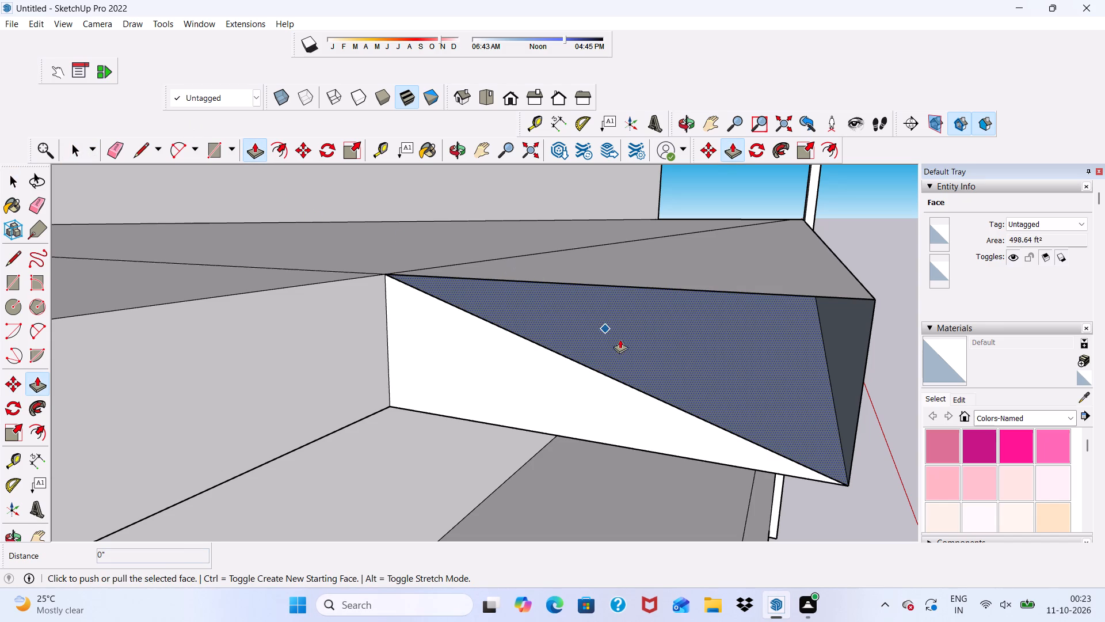
click(644, 340)
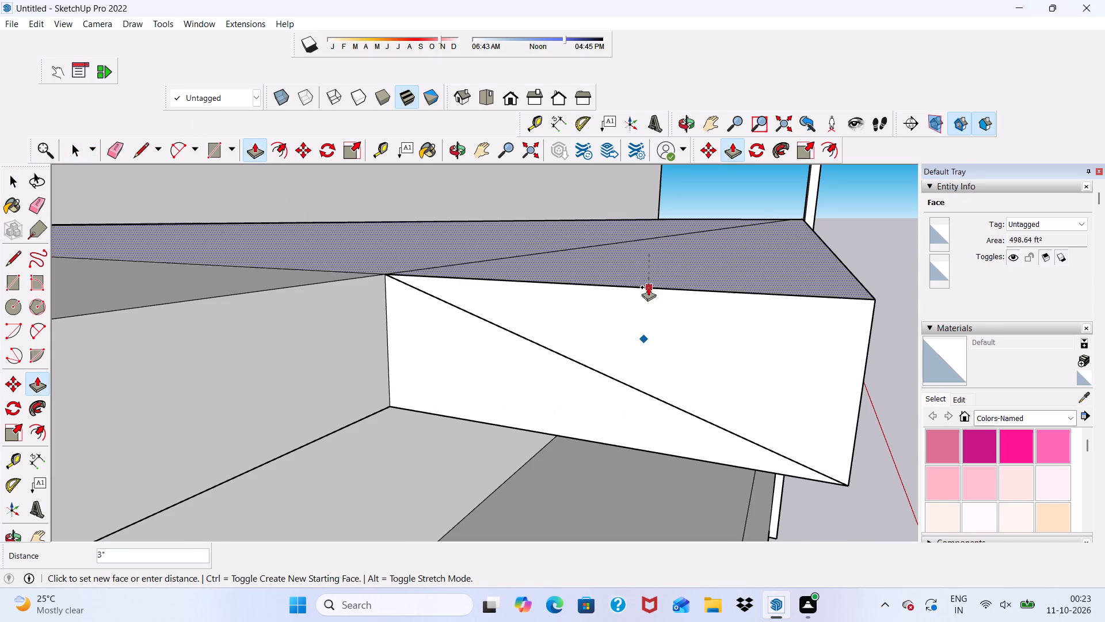
click(641, 270)
Push/Pull the shelf's large horizontal face to bring it nearly level with the surrounding shelf border.
scroll(441, 262, down, 9)
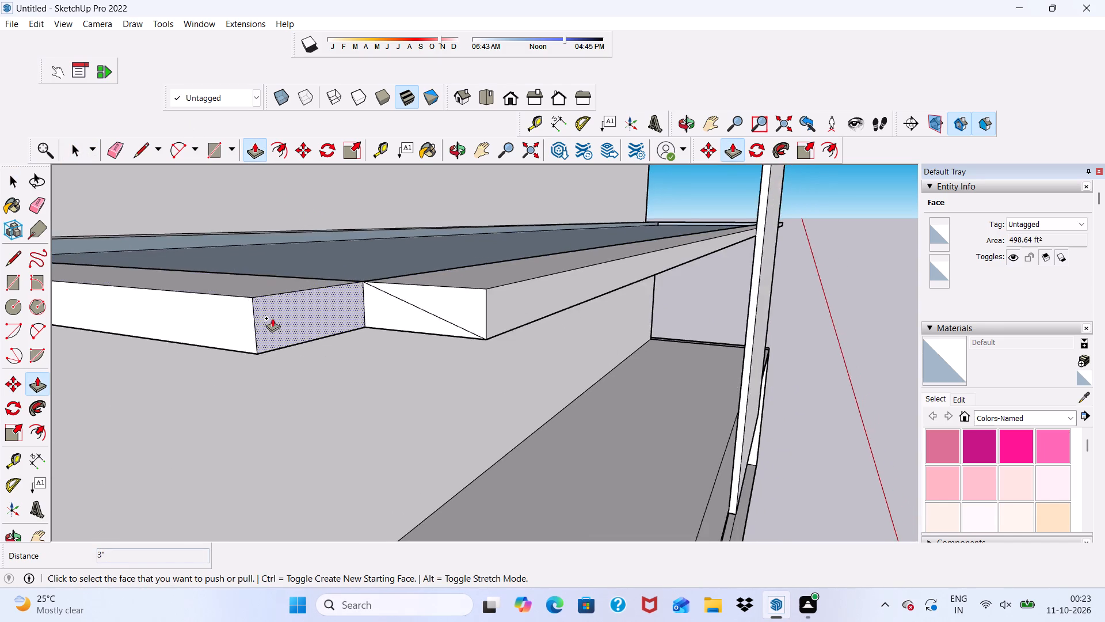
scroll(272, 318, down, 2)
middle_drag(272, 318, 108, 376)
scroll(502, 179, up, 3)
click(437, 221)
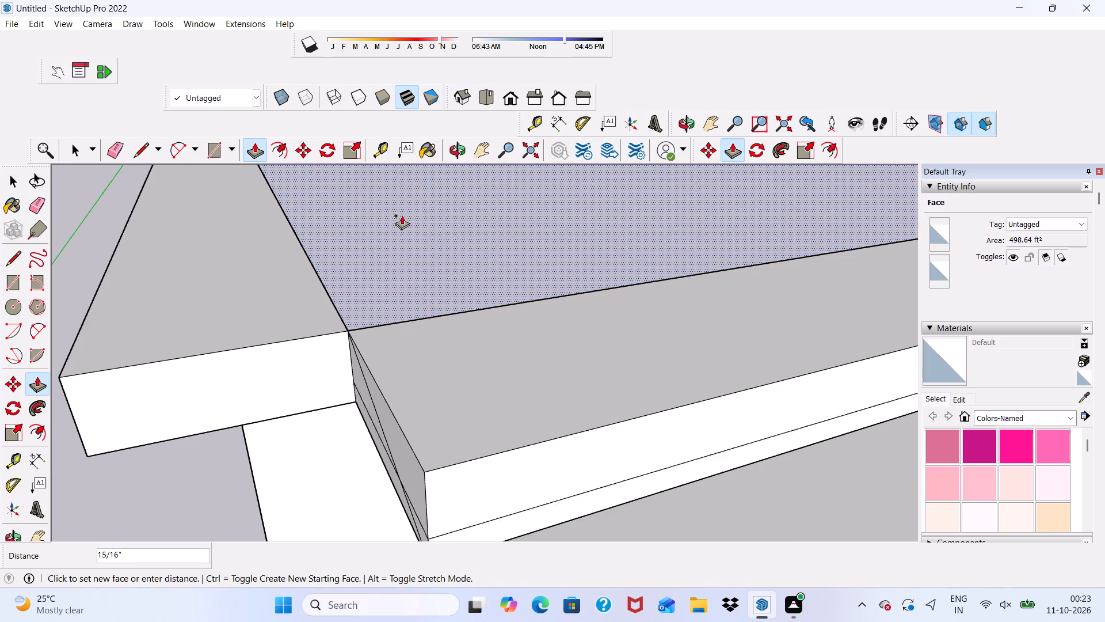
click(330, 190)
Push/Pull the small end face at the shelf's corner 9" to fill the notch to the front edge.
click(233, 370)
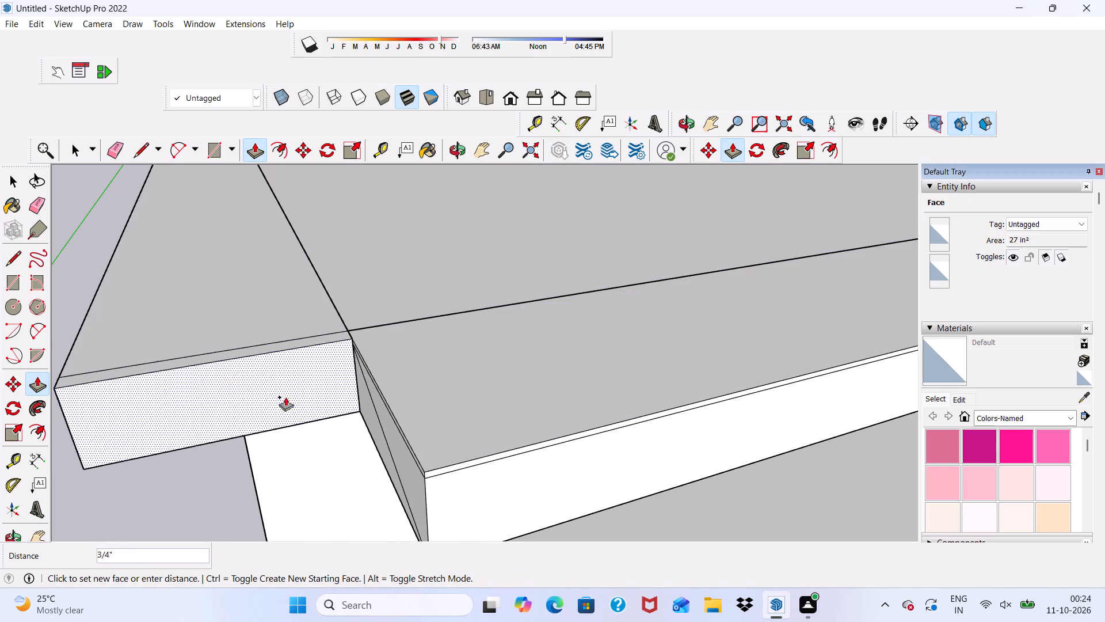
click(460, 475)
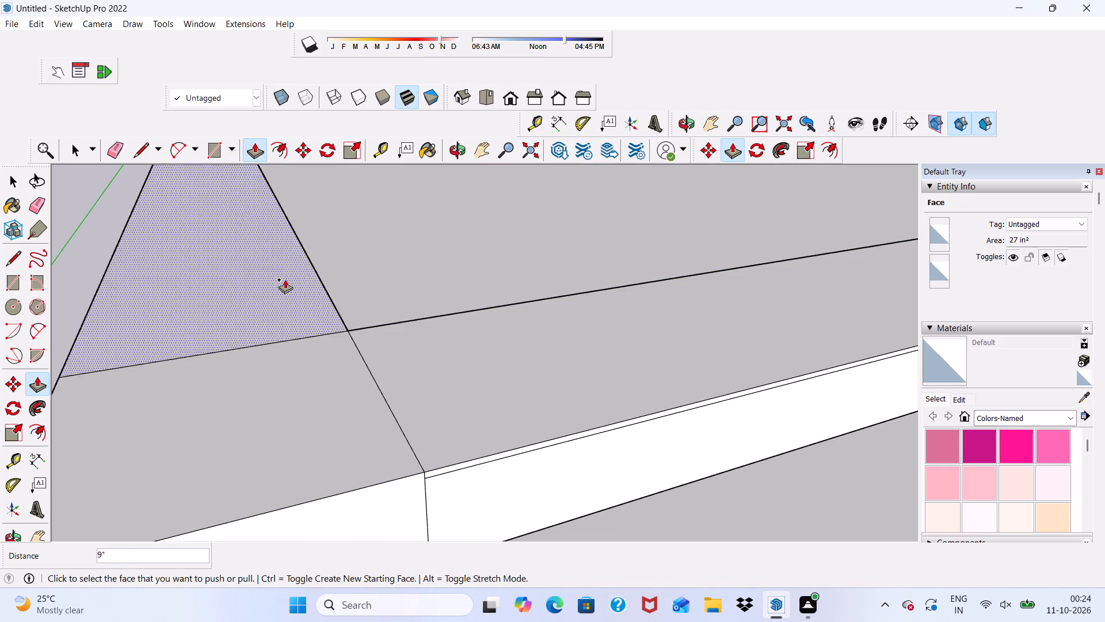
Erase the thin strip line running along the top of the shelf's white front edge.
click(115, 148)
scroll(418, 397, down, 3)
scroll(463, 446, up, 3)
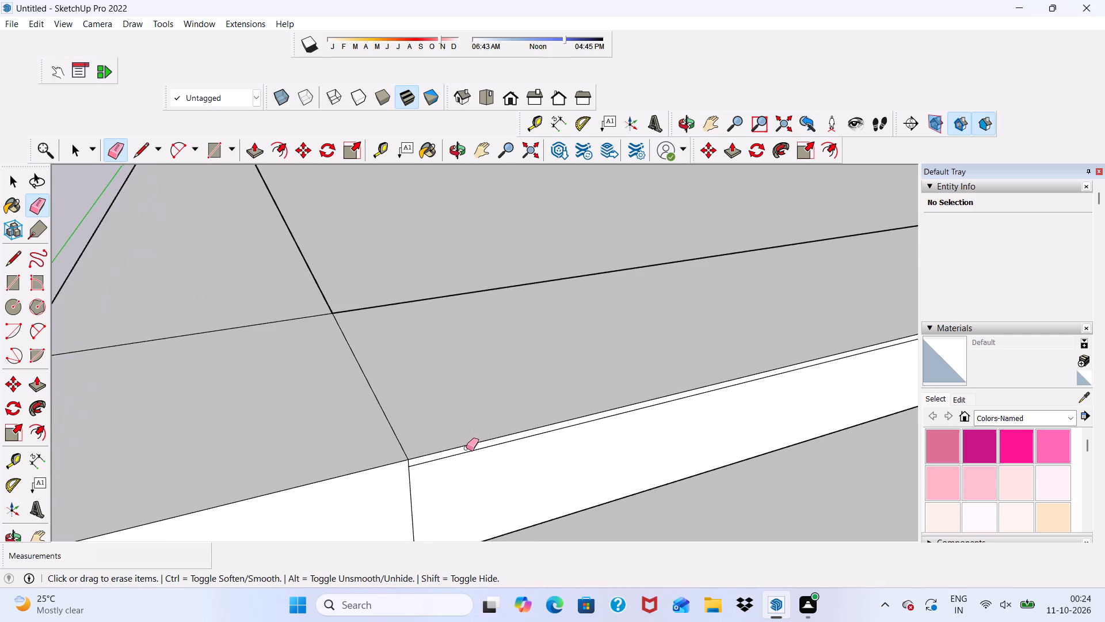
scroll(466, 448, up, 1)
drag(463, 453, 452, 460)
scroll(463, 453, up, 1)
click(448, 461)
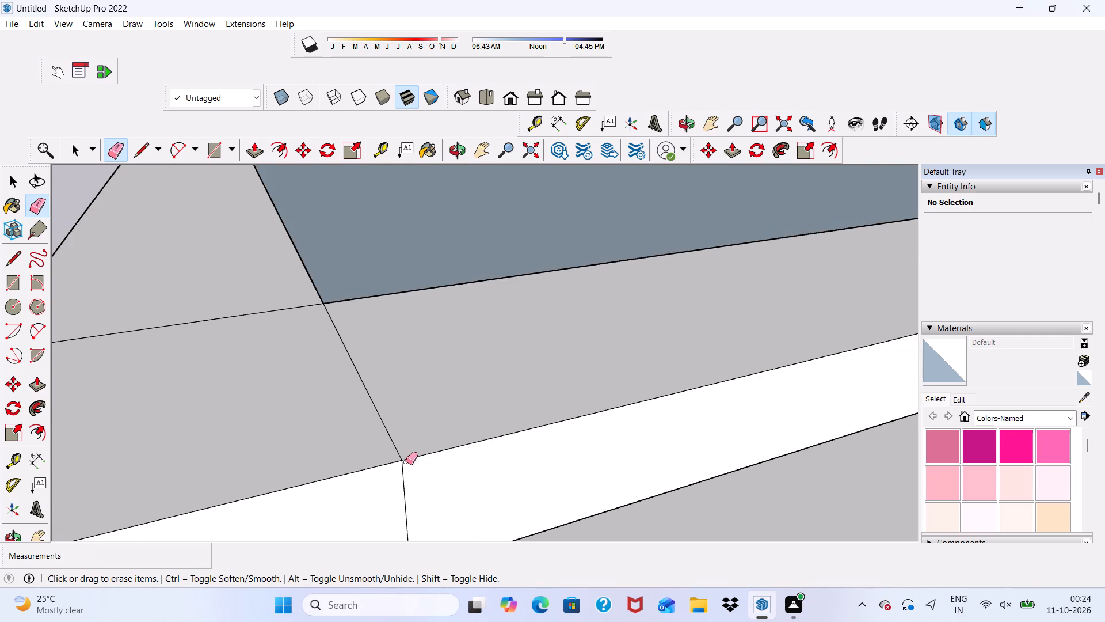
Undo the erasing of the thin strip line along the shelf's white front edge.
key(ctrl+z)
Erase the long inner seam line running parallel to the front edge on the shelf's top surface.
click(341, 299)
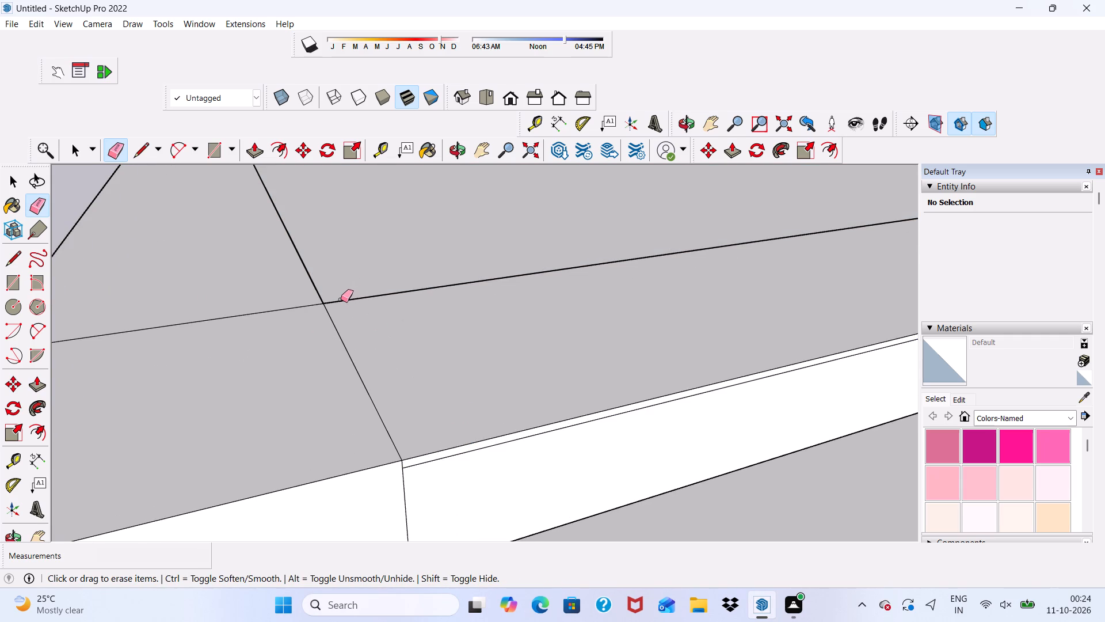
click(341, 299)
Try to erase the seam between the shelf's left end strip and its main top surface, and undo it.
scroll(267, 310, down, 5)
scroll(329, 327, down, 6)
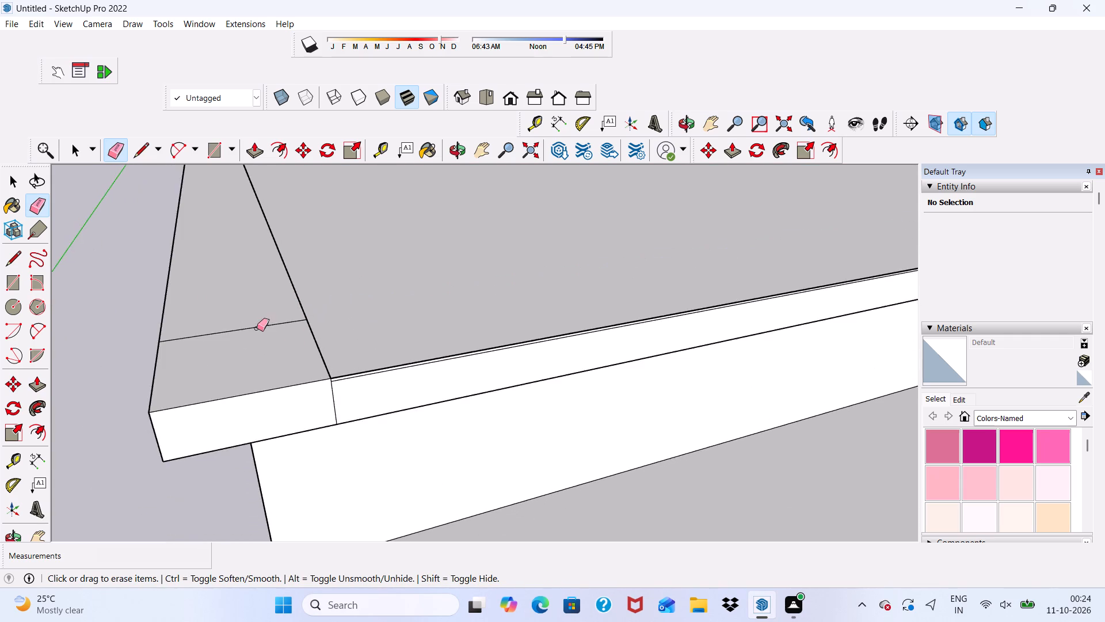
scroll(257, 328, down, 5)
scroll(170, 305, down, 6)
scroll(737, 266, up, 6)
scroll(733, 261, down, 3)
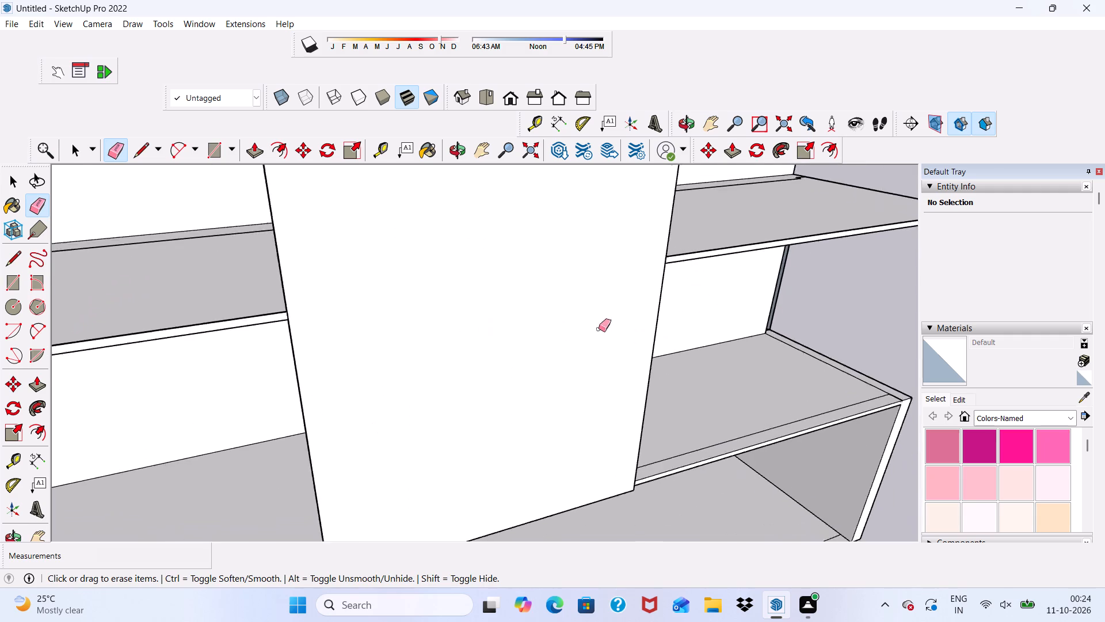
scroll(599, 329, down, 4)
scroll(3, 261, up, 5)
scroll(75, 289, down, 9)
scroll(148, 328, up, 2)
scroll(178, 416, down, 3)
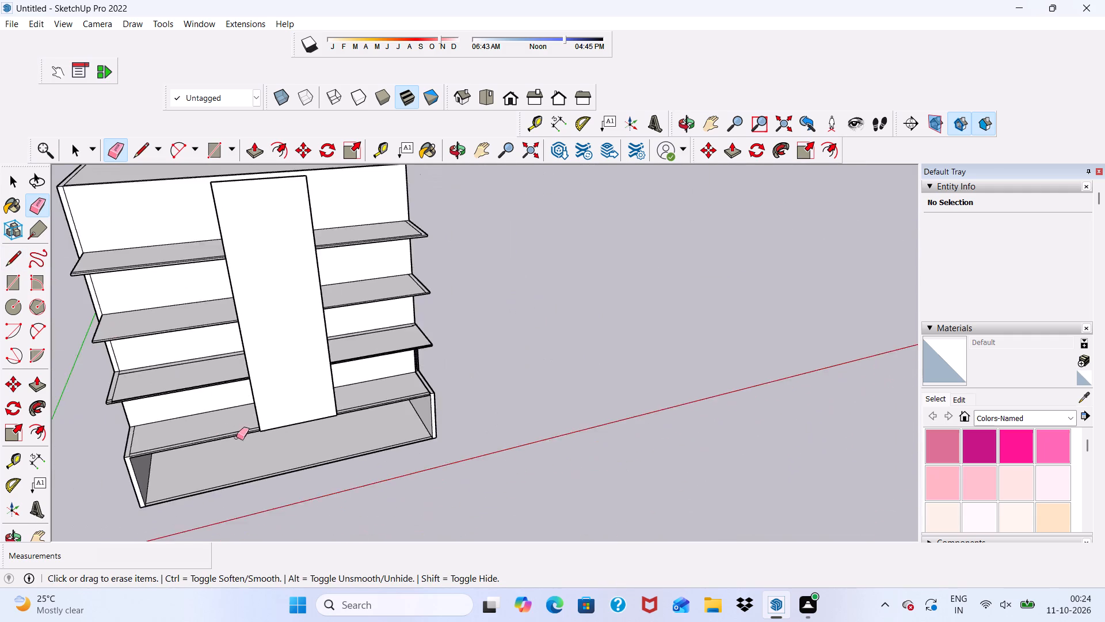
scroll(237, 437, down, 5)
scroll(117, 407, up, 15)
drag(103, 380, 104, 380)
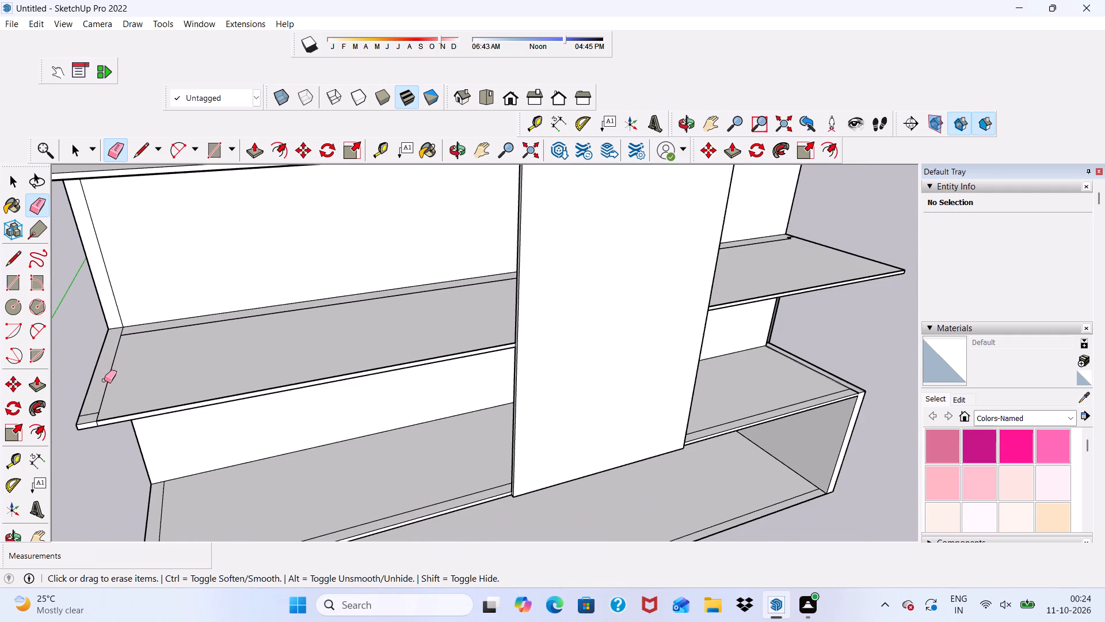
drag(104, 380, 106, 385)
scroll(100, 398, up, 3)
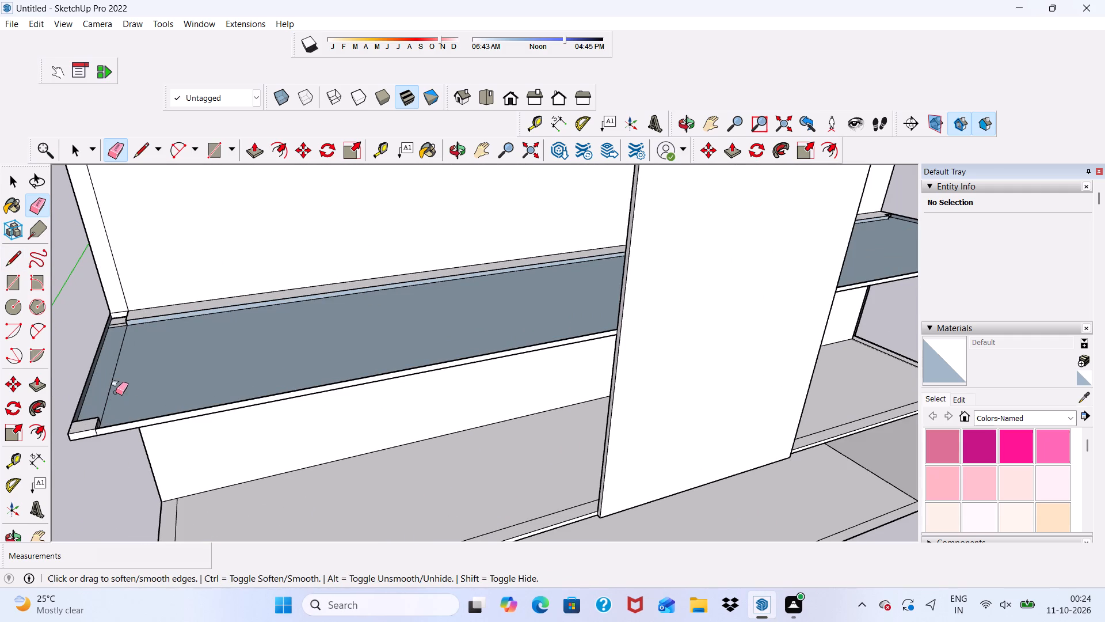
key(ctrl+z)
Erase the short seams across the shelf's left end strip and on the white front edge at that corner.
scroll(98, 403, up, 6)
drag(81, 422, 83, 433)
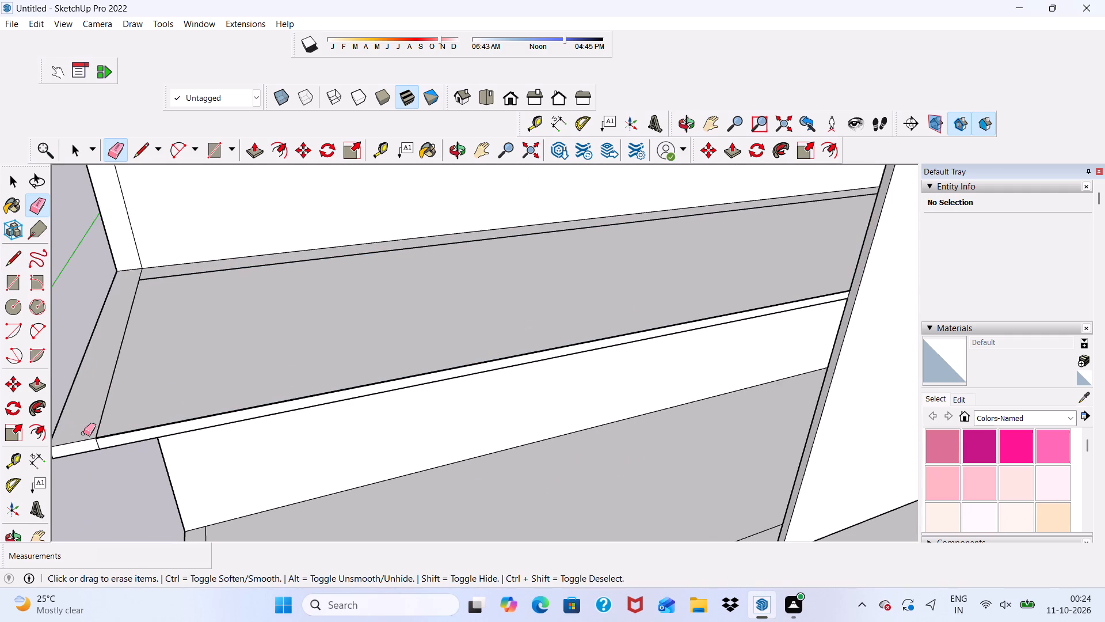
scroll(86, 438, up, 9)
drag(101, 445, 106, 448)
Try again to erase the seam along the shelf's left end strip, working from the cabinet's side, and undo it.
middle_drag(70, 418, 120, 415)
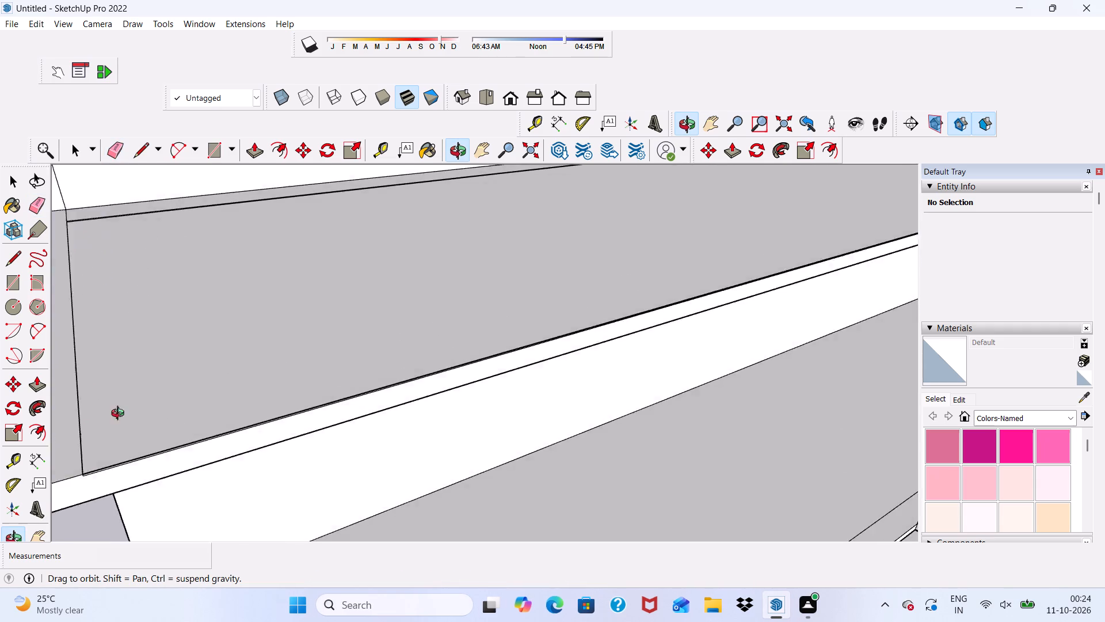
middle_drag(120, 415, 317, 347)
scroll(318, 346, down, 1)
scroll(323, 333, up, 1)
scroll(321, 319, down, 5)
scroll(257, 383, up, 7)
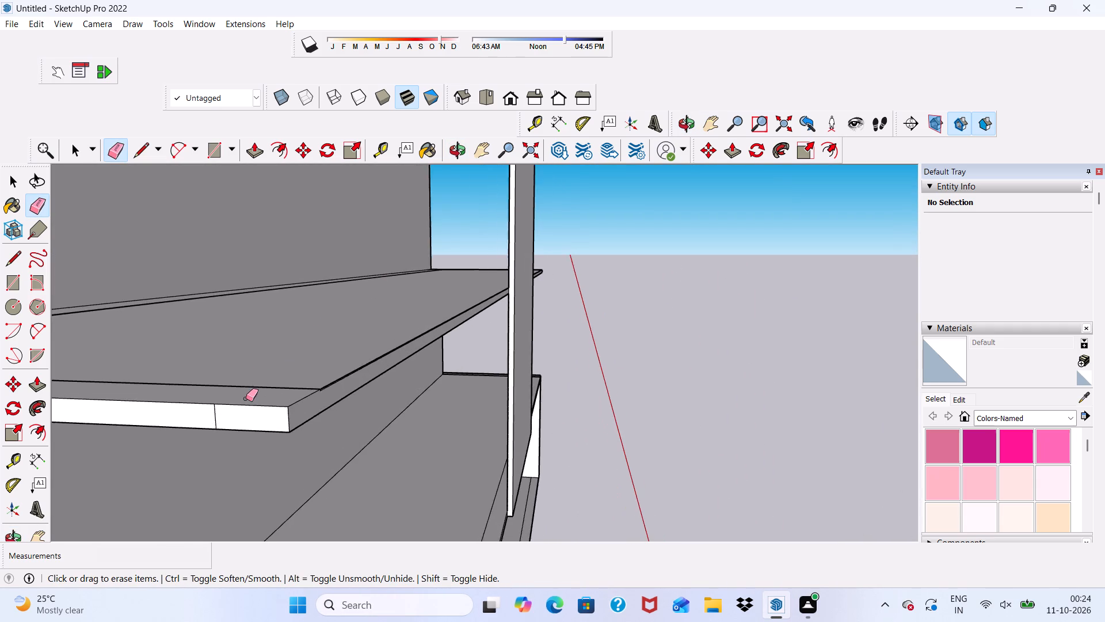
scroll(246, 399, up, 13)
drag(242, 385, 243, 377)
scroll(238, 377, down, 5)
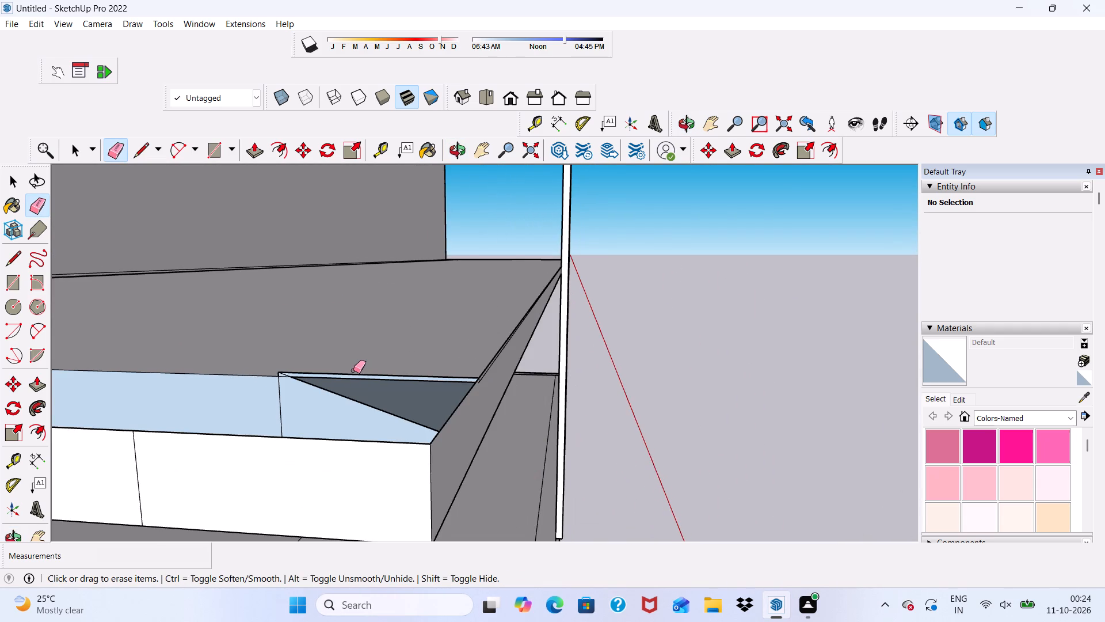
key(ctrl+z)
Examine the shelf's left end strip and its seams up close from several sides and from below.
scroll(339, 384, up, 4)
key(space)
middle_drag(379, 375, 51, 437)
scroll(401, 398, up, 17)
middle_drag(415, 365, 456, 283)
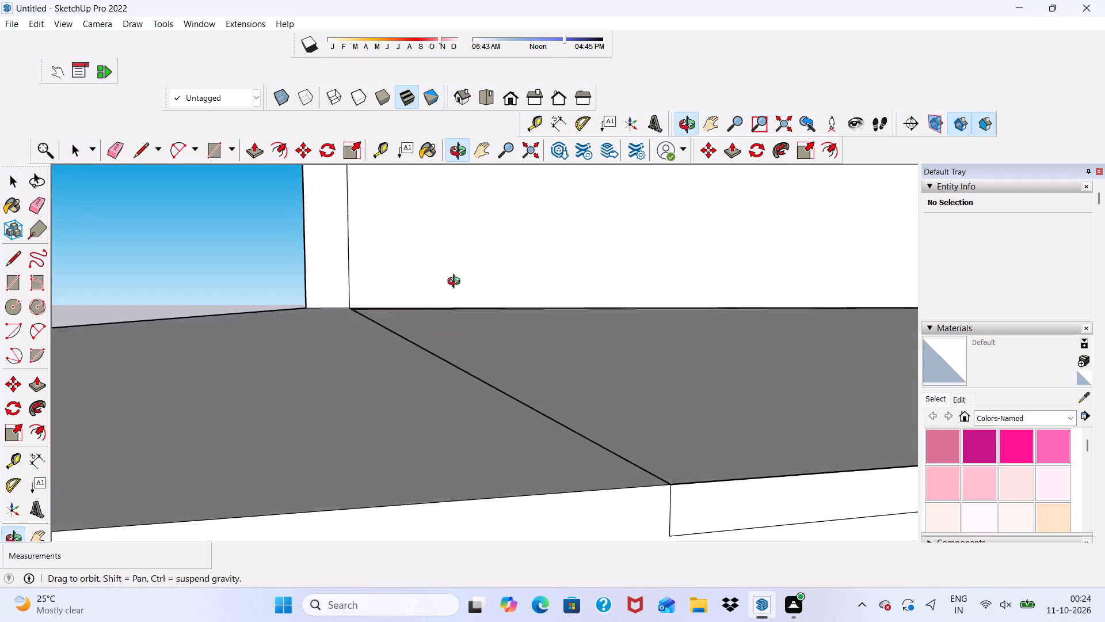
middle_drag(456, 283, 108, 232)
scroll(115, 242, down, 4)
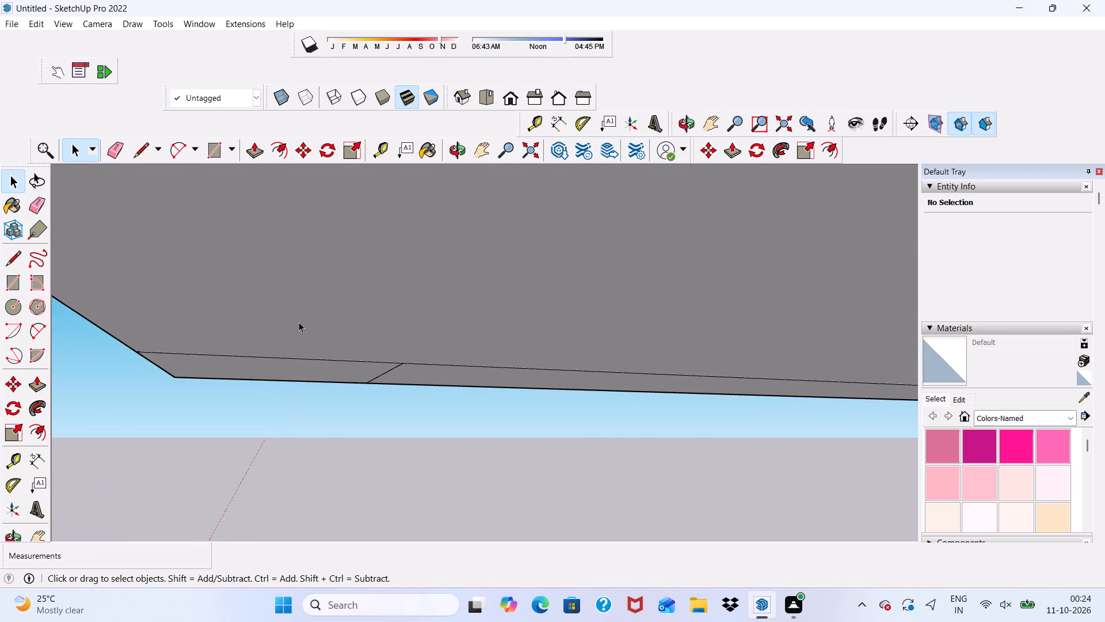
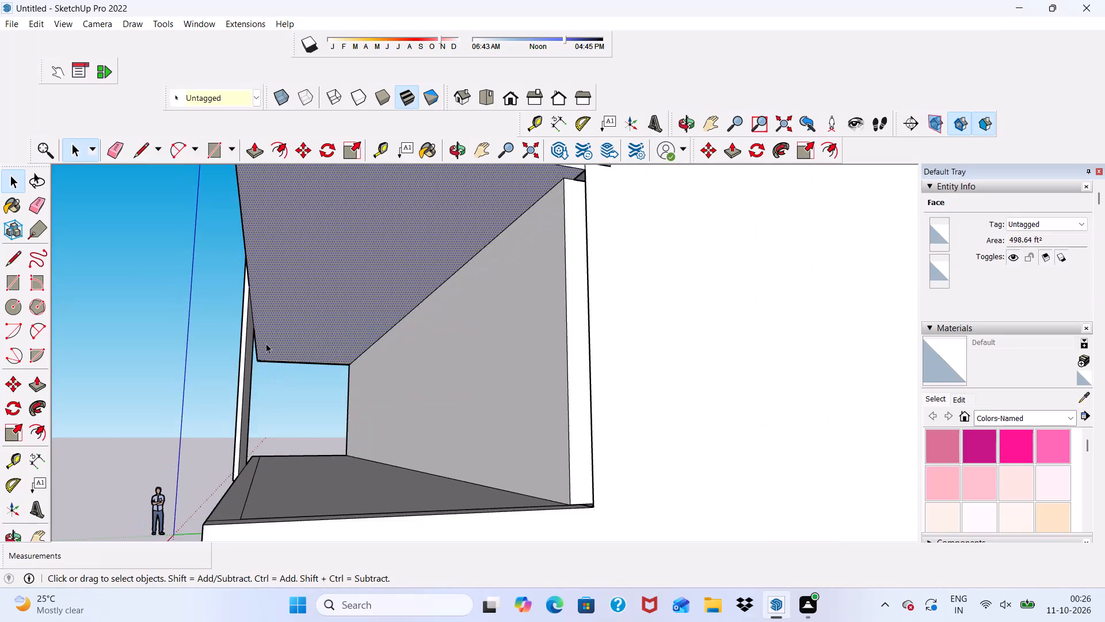
Examine the cabinet's shelves, back panels and the open gap beside the lowest shelf from the front, above and both sides.
middle_drag(254, 346, 475, 392)
scroll(405, 383, up, 5)
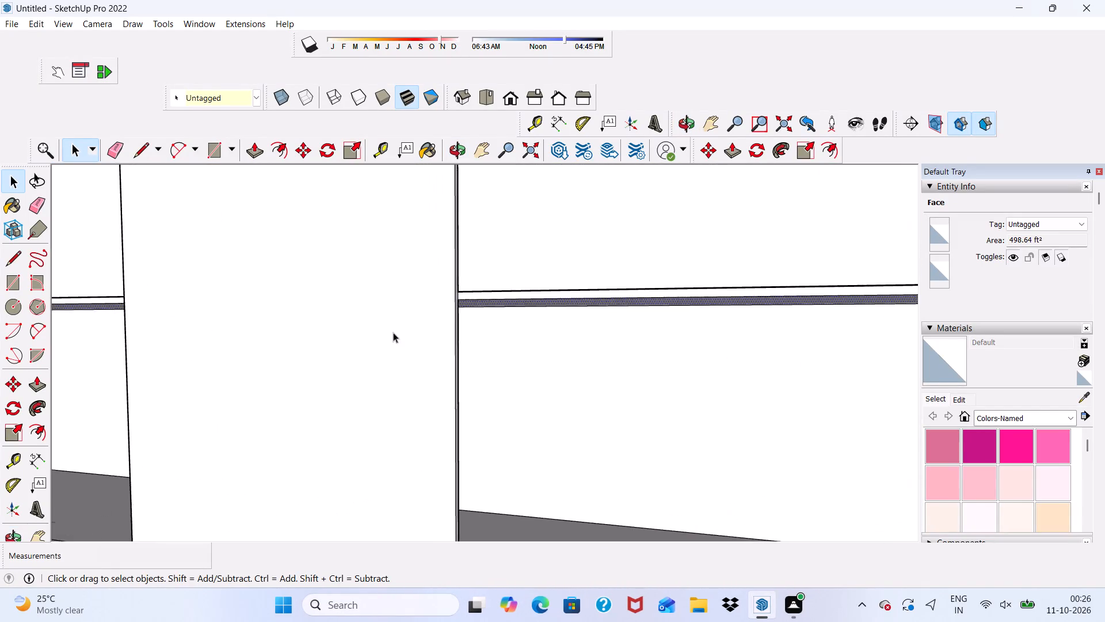
scroll(393, 332, down, 6)
scroll(344, 376, down, 1)
scroll(332, 478, up, 4)
scroll(310, 433, down, 7)
middle_drag(435, 340, 386, 377)
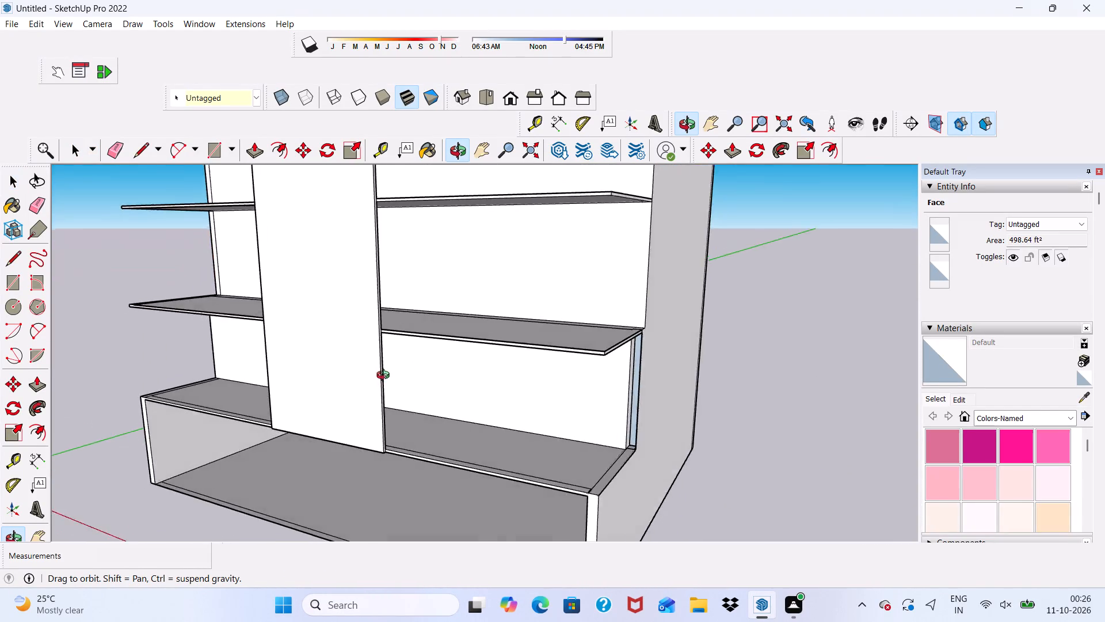
middle_drag(386, 377, 348, 458)
scroll(417, 407, up, 6)
scroll(338, 407, down, 2)
middle_drag(285, 422, 288, 419)
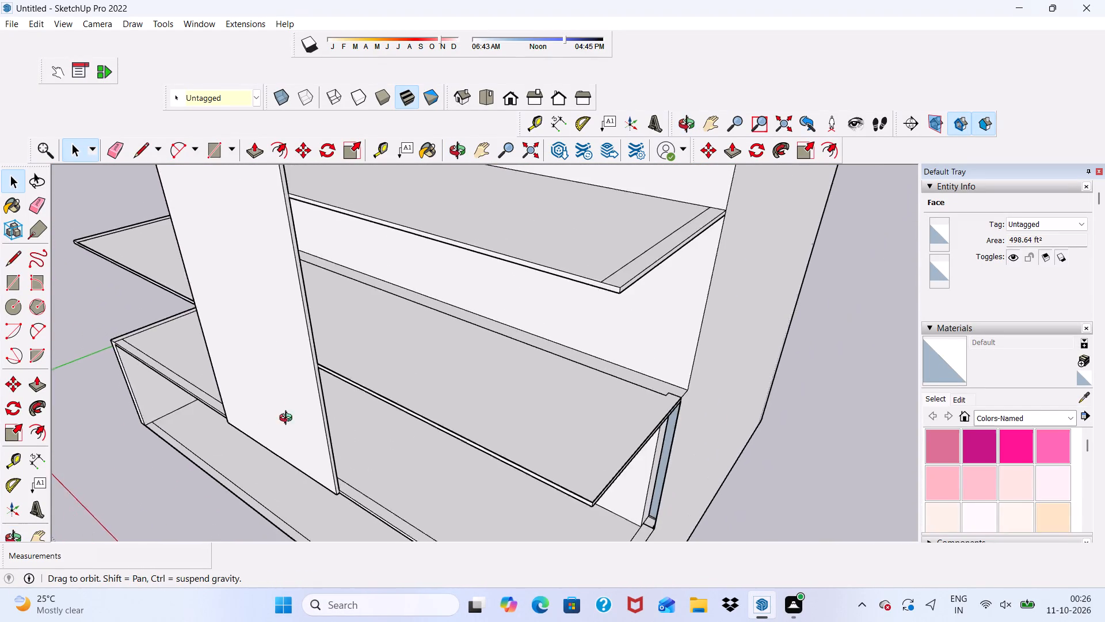
middle_drag(288, 419, 460, 314)
scroll(461, 314, up, 1)
scroll(337, 331, up, 1)
scroll(295, 325, down, 6)
scroll(328, 361, down, 6)
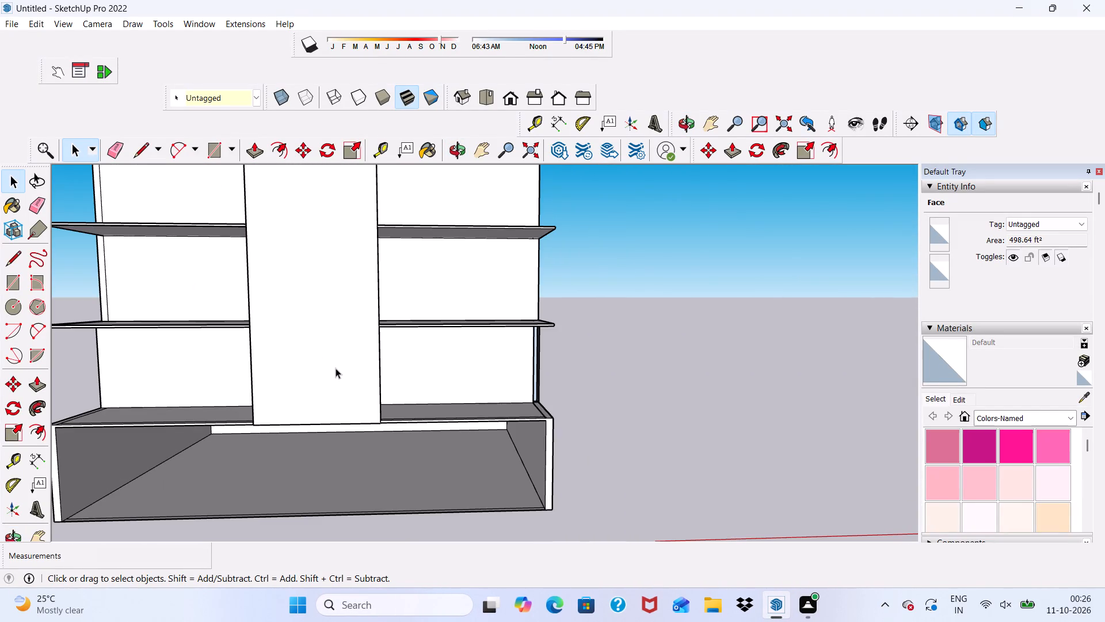
scroll(350, 333, down, 9)
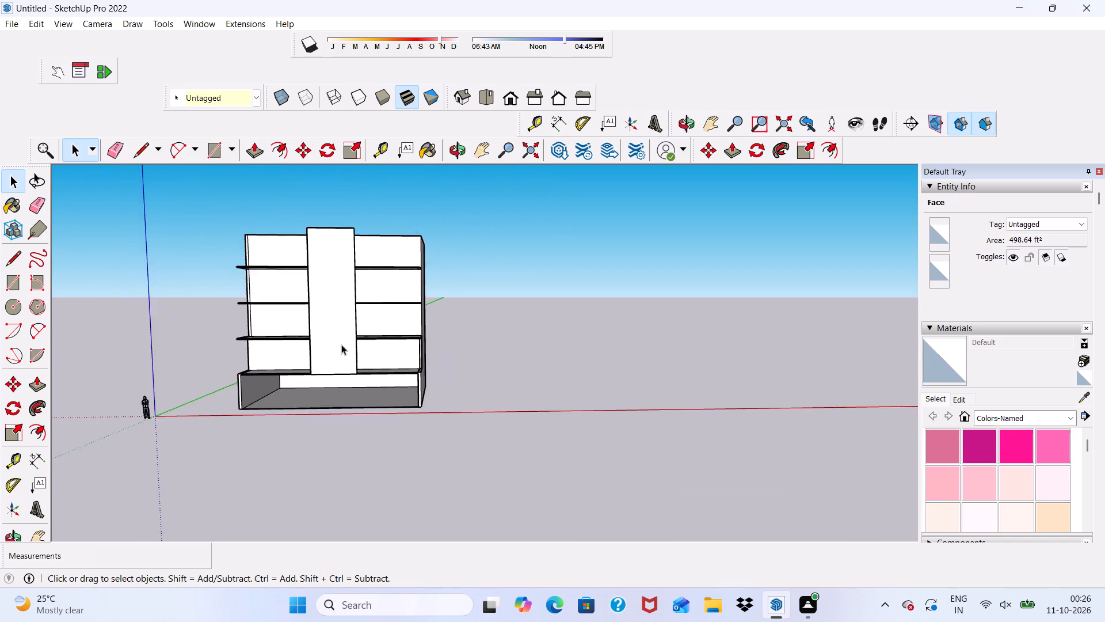
middle_drag(342, 344, 189, 418)
scroll(325, 308, up, 11)
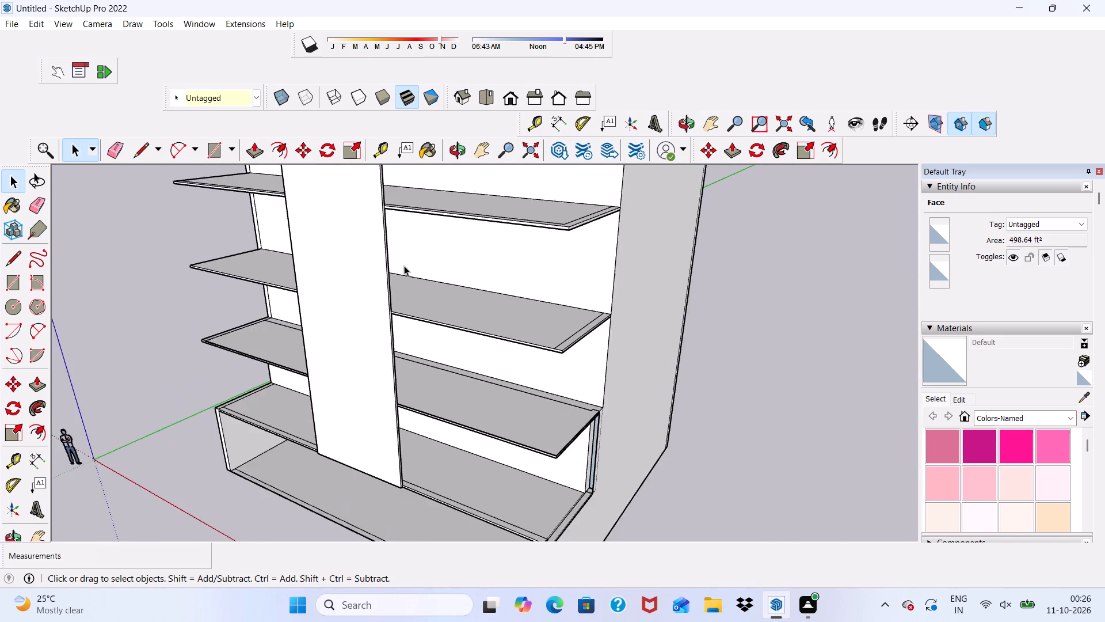
scroll(404, 266, up, 4)
middle_drag(399, 390, 301, 377)
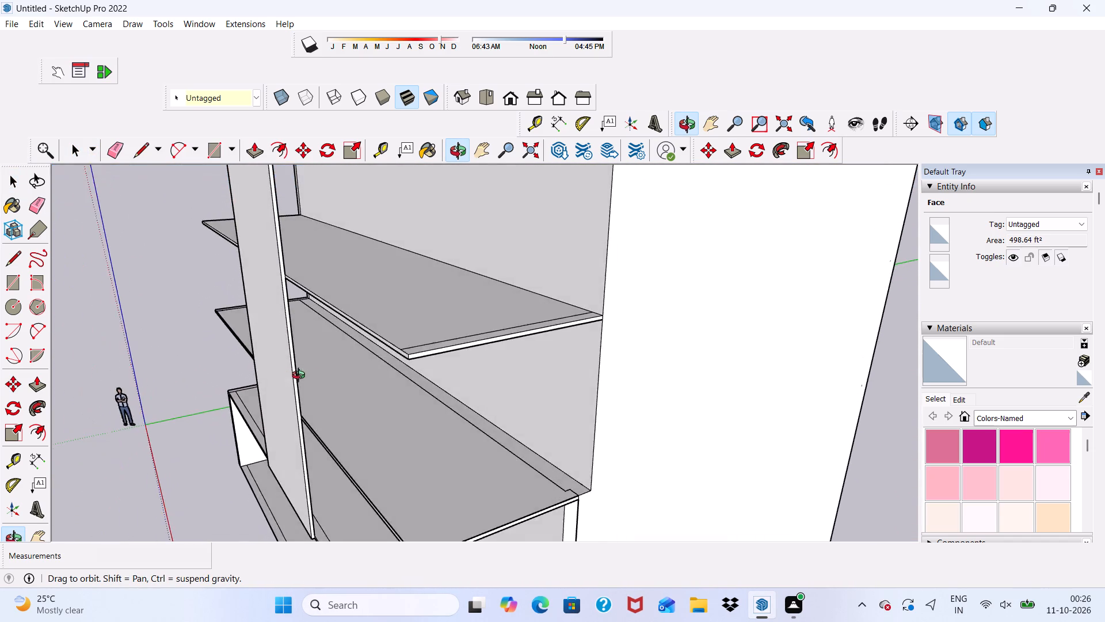
middle_drag(301, 377, 372, 338)
scroll(402, 331, up, 5)
scroll(452, 314, down, 10)
middle_drag(433, 348, 436, 350)
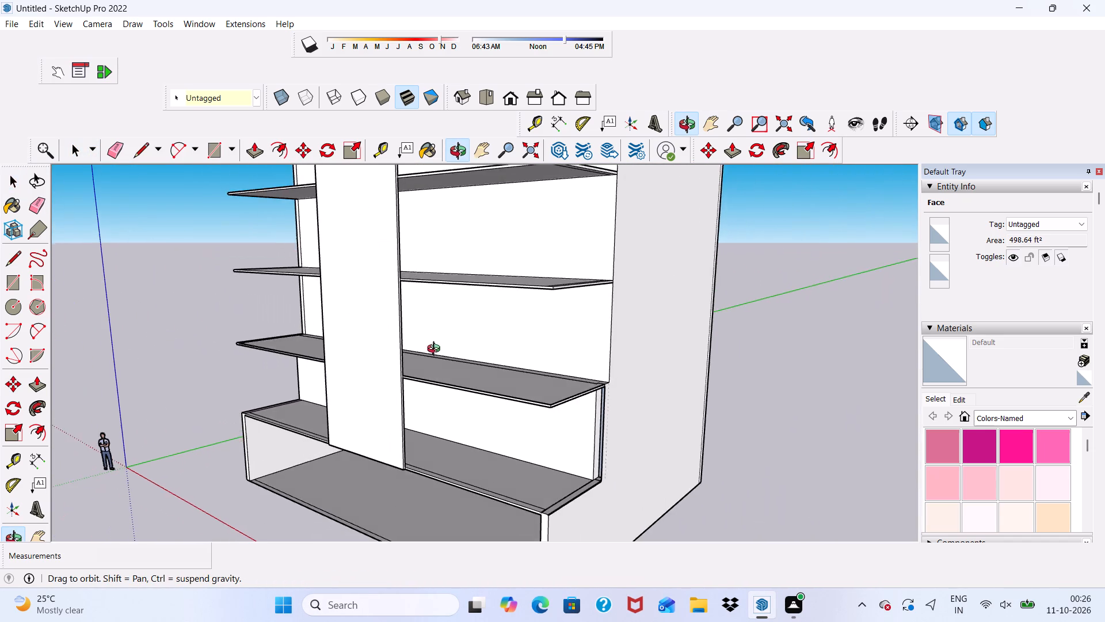
middle_drag(436, 350, 510, 337)
scroll(597, 414, up, 5)
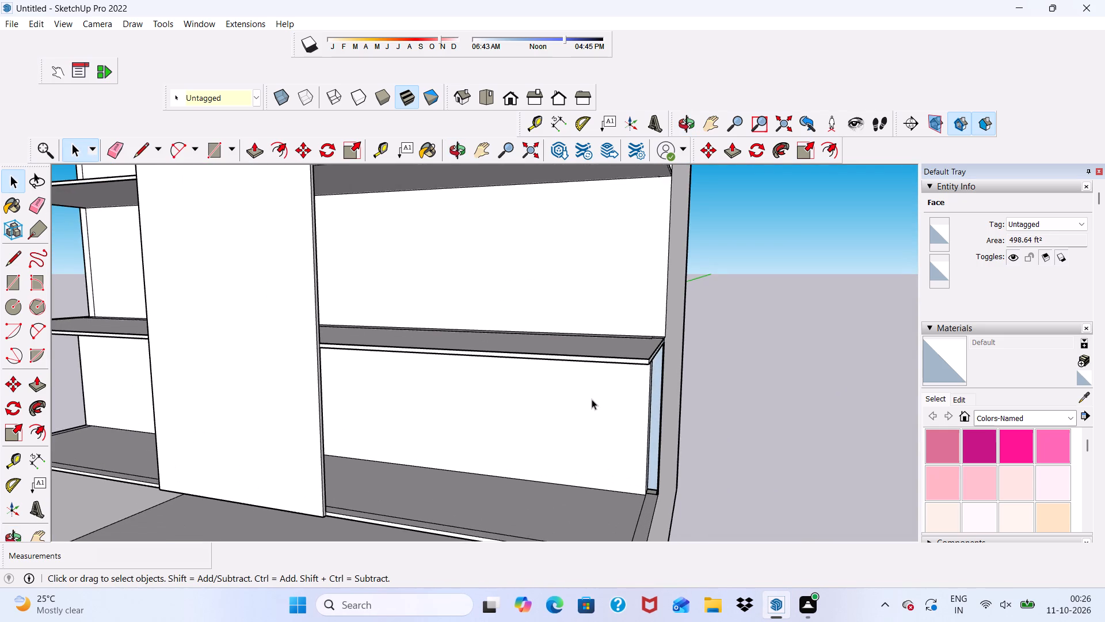
scroll(578, 323, down, 1)
Push/Pull the back panel face above the lowest shelf forward about 1' 2 3/4", up to the seam on that shelf.
middle_drag(580, 319, 547, 356)
scroll(547, 356, up, 4)
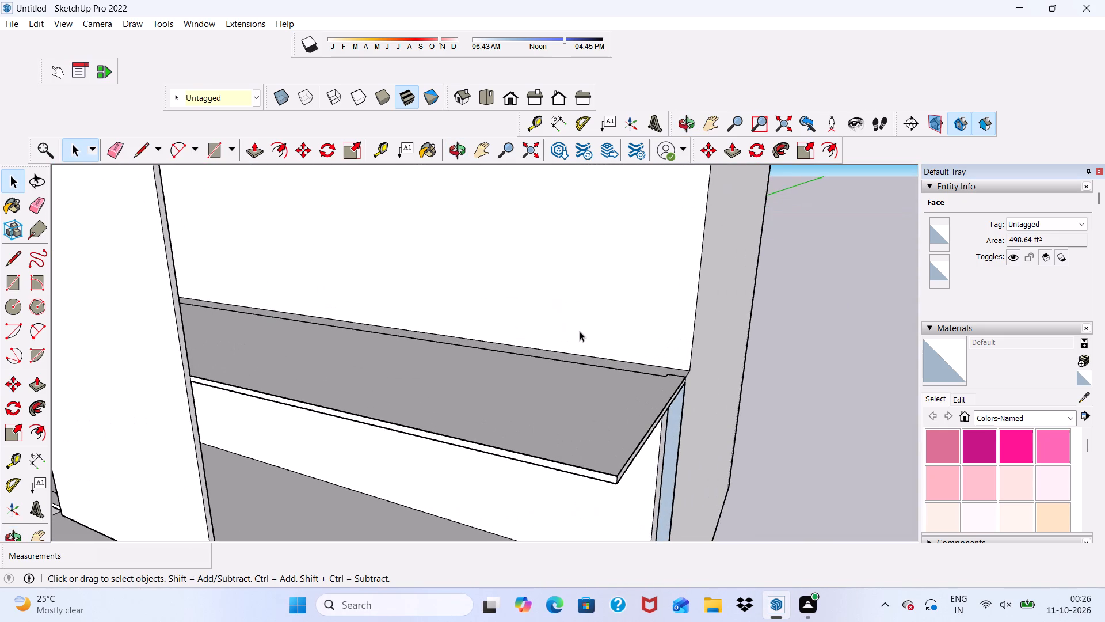
click(580, 331)
click(245, 146)
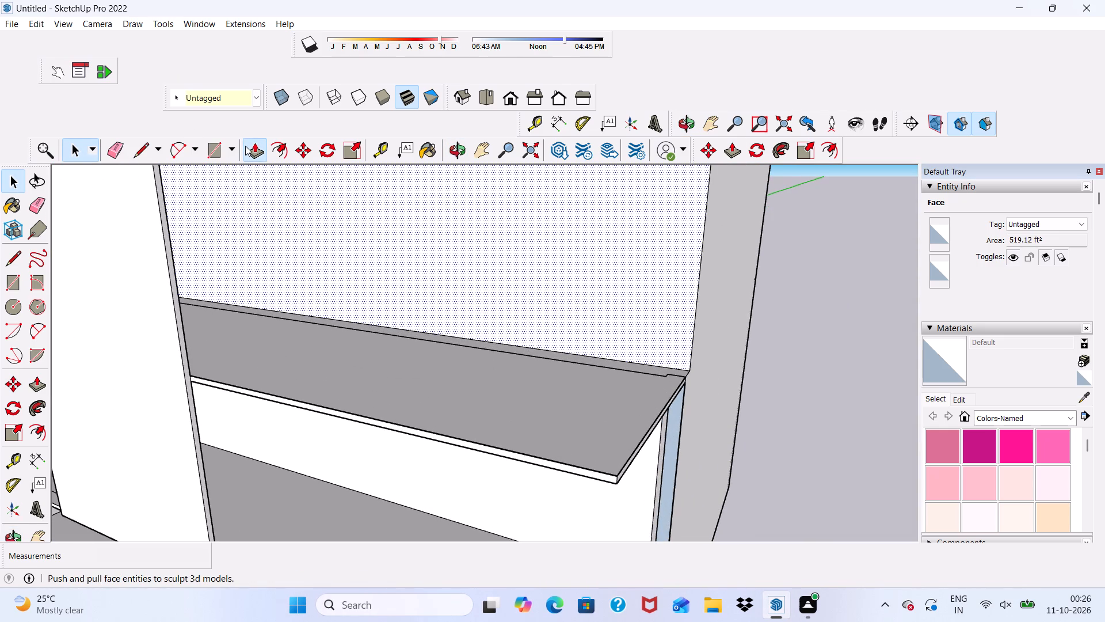
click(317, 272)
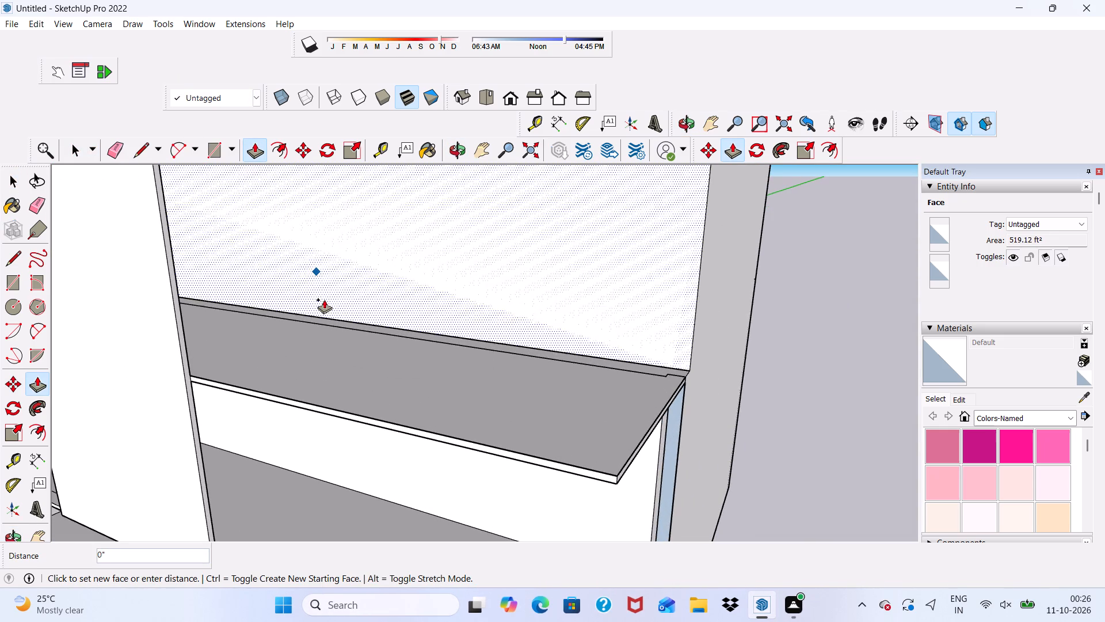
click(338, 332)
Push/Pull the narrow side face beside the gap below the lowest shelf 9" toward the cabinet's side panel.
scroll(318, 293, down, 7)
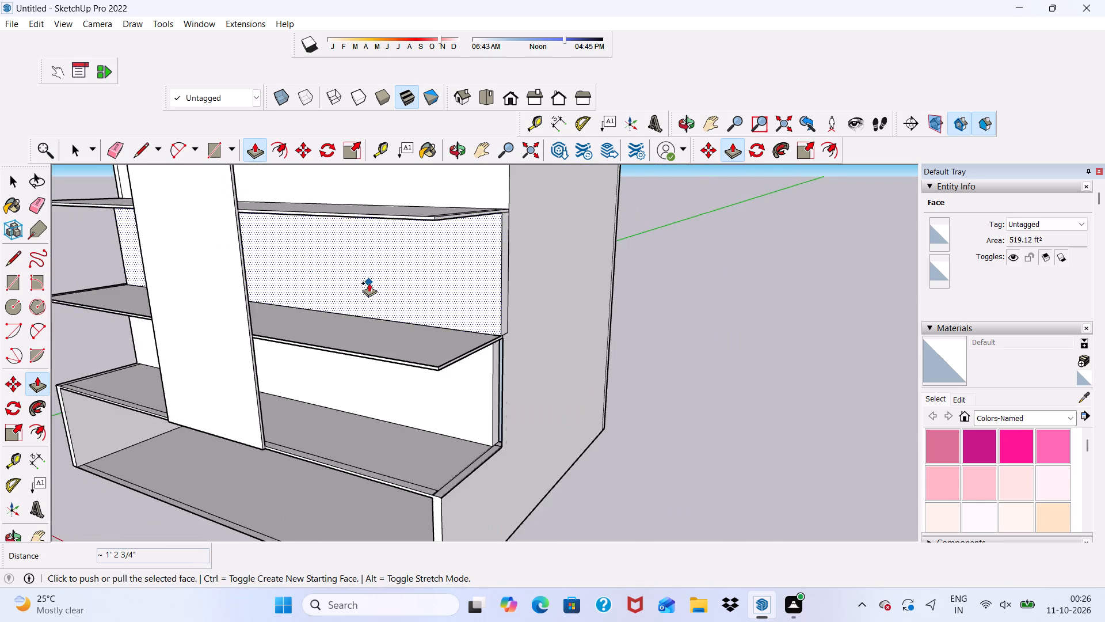
scroll(369, 283, down, 2)
middle_drag(357, 311, 464, 329)
scroll(444, 326, up, 2)
scroll(360, 276, down, 6)
middle_drag(337, 333, 356, 261)
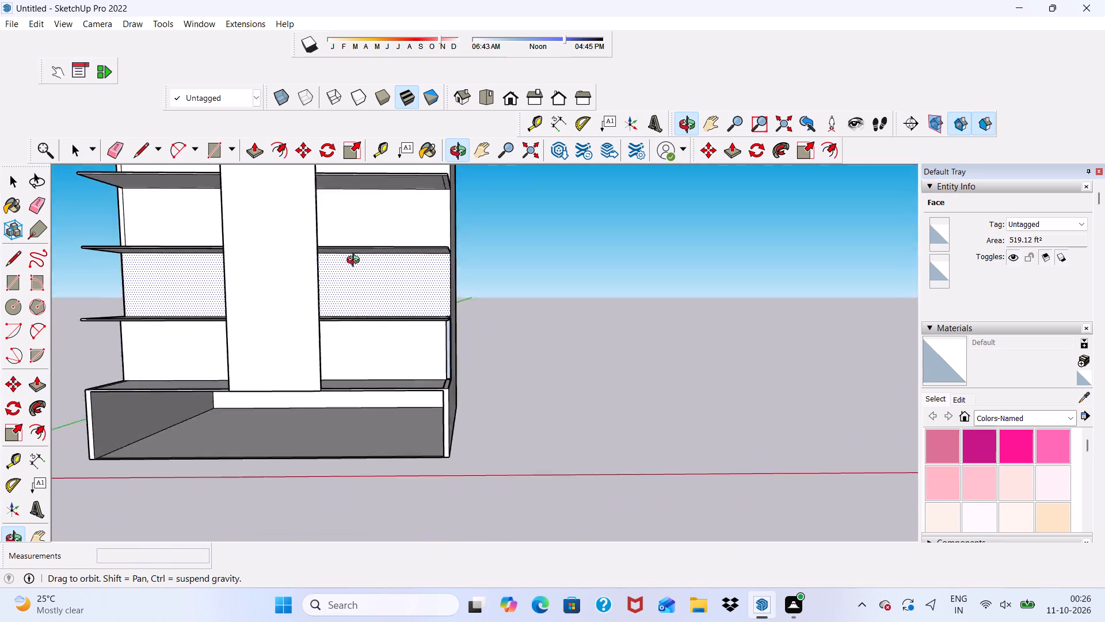
middle_drag(356, 261, 249, 295)
scroll(484, 390, up, 5)
scroll(417, 345, up, 6)
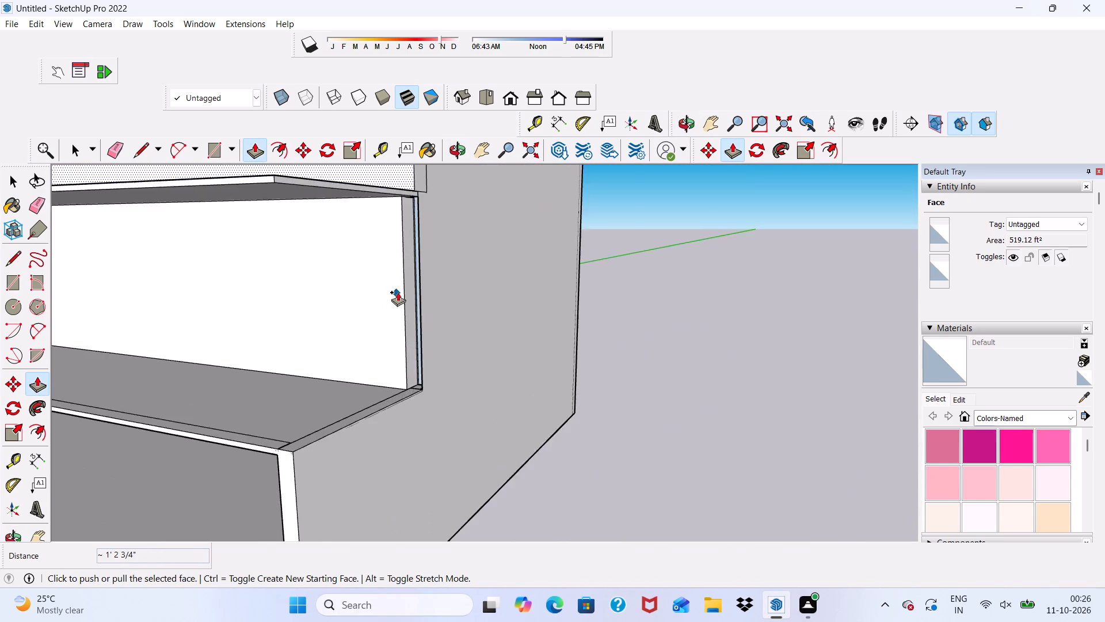
scroll(398, 292, up, 4)
middle_drag(391, 297, 432, 313)
scroll(432, 314, up, 5)
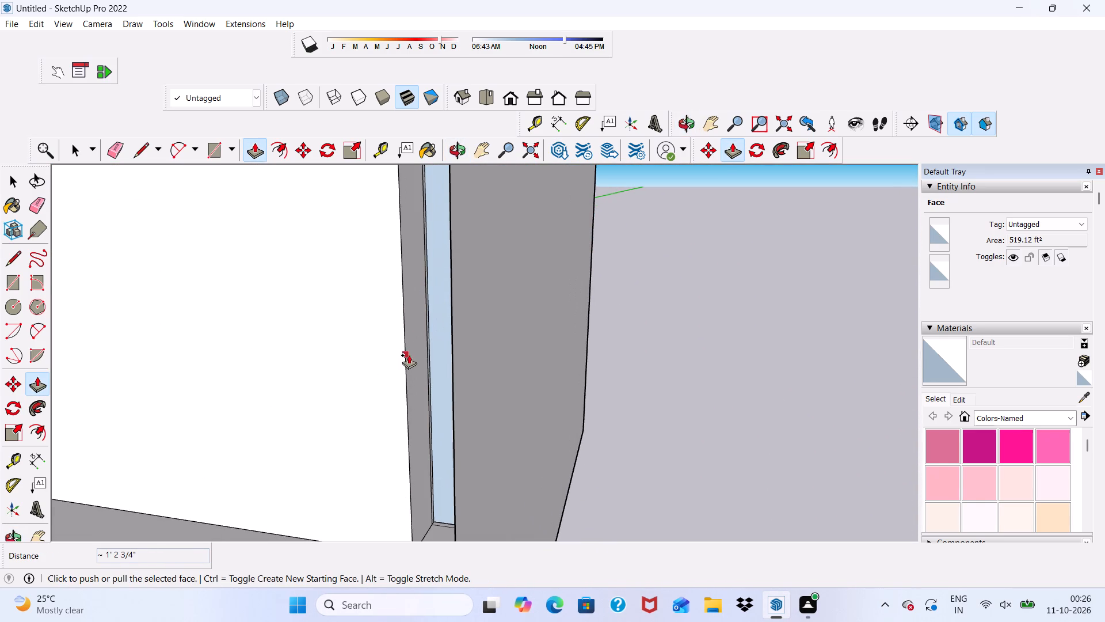
key(space)
click(416, 361)
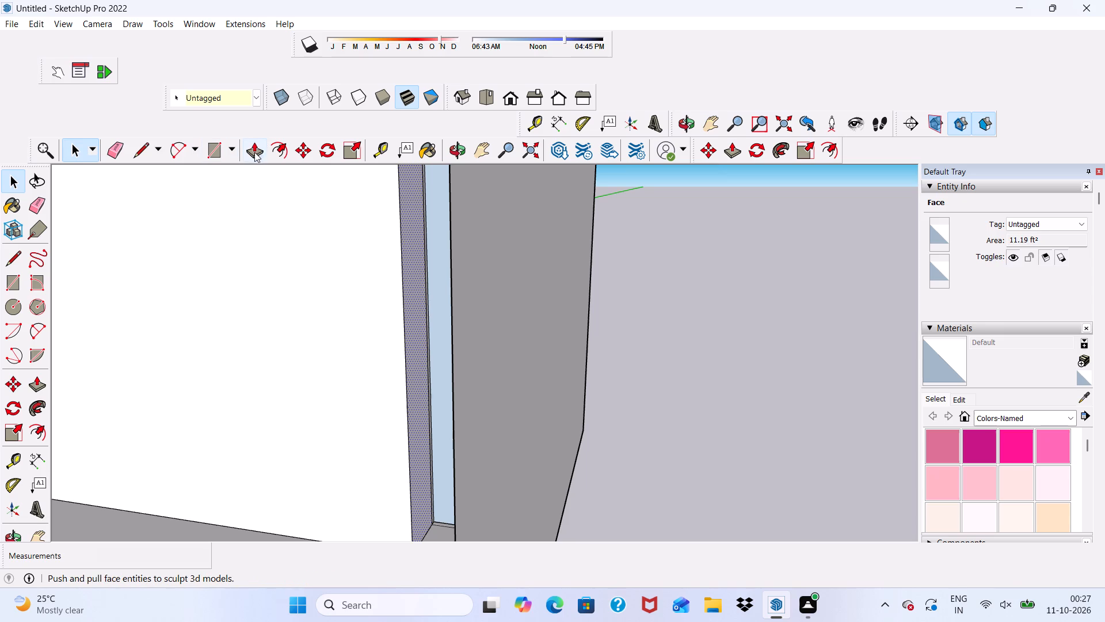
click(254, 151)
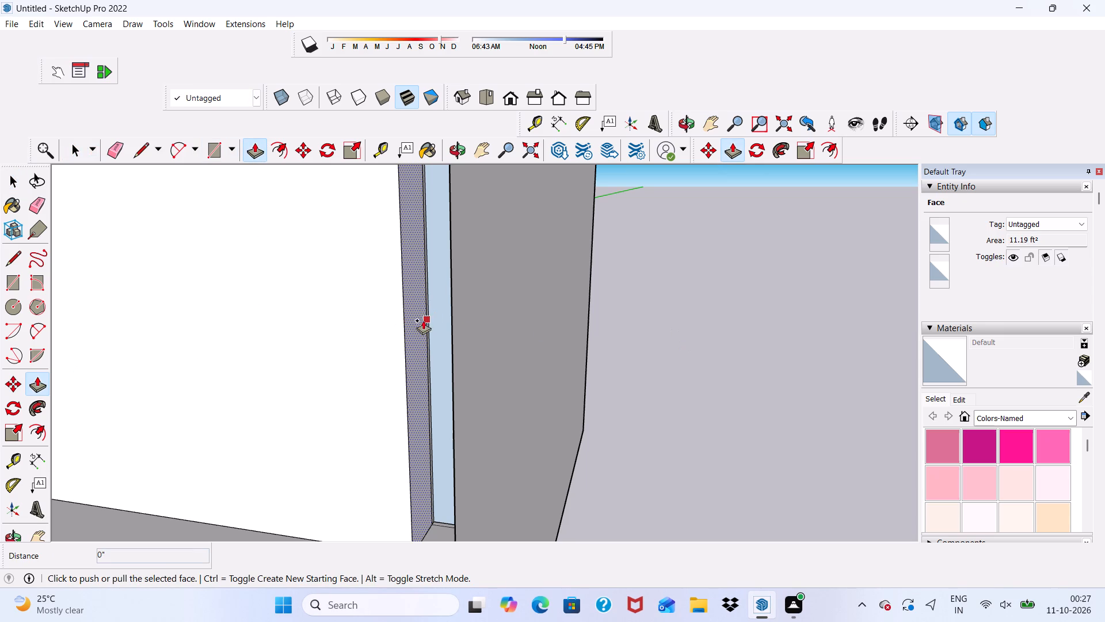
click(416, 322)
click(470, 318)
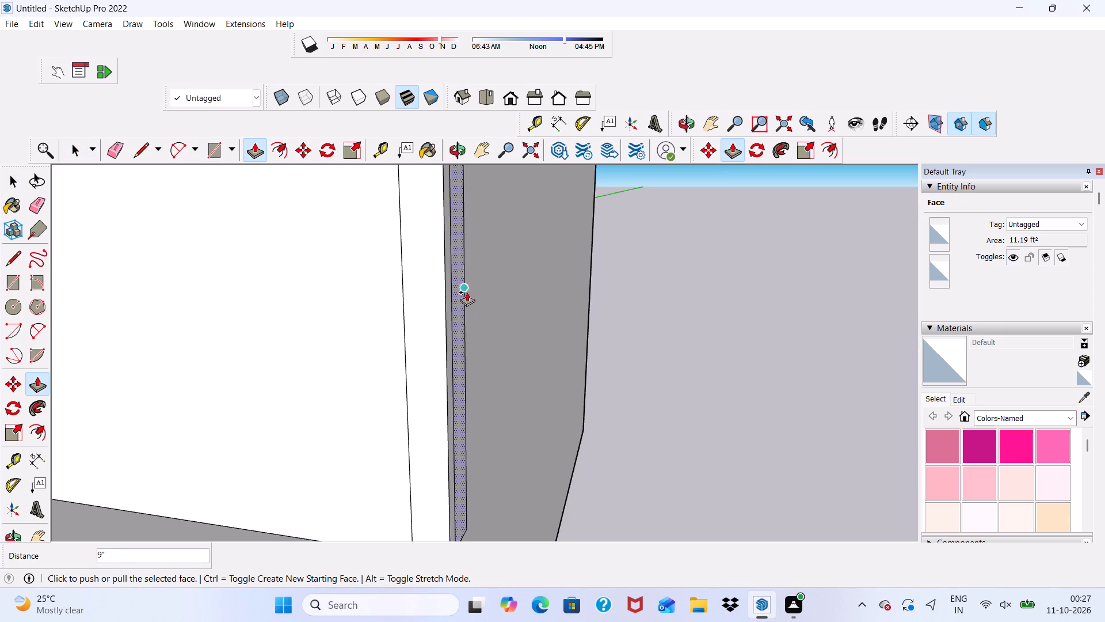
Erase the leftover vertical edges between the extended back panel and the cabinet's side panel, undoing the stray erase at the bottom corner.
scroll(466, 279, down, 8)
click(112, 145)
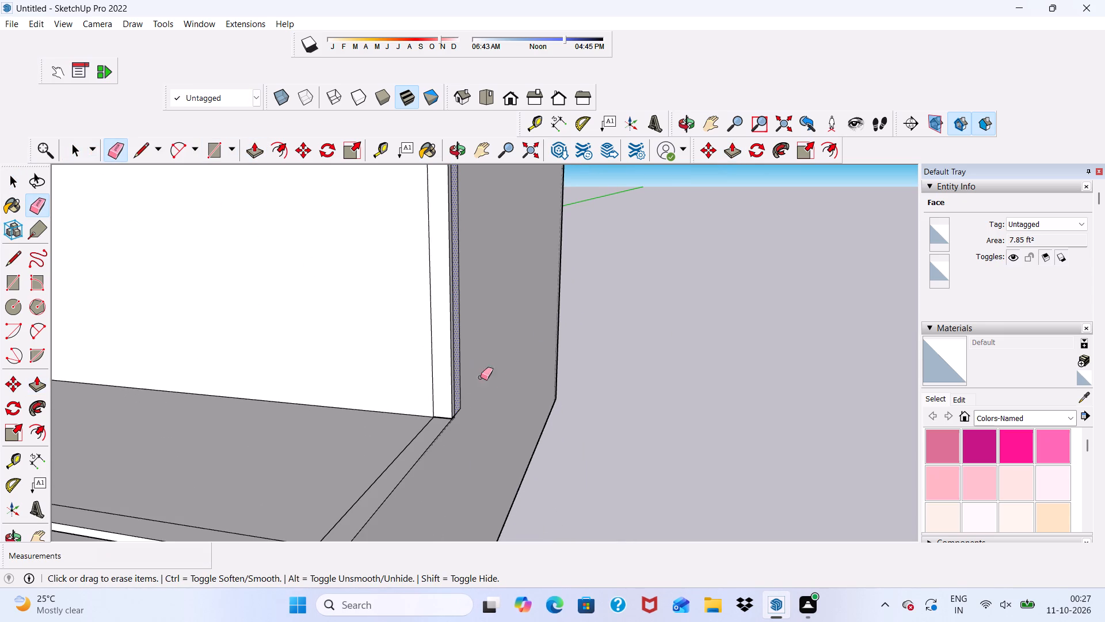
scroll(493, 383, up, 5)
drag(426, 363, 421, 386)
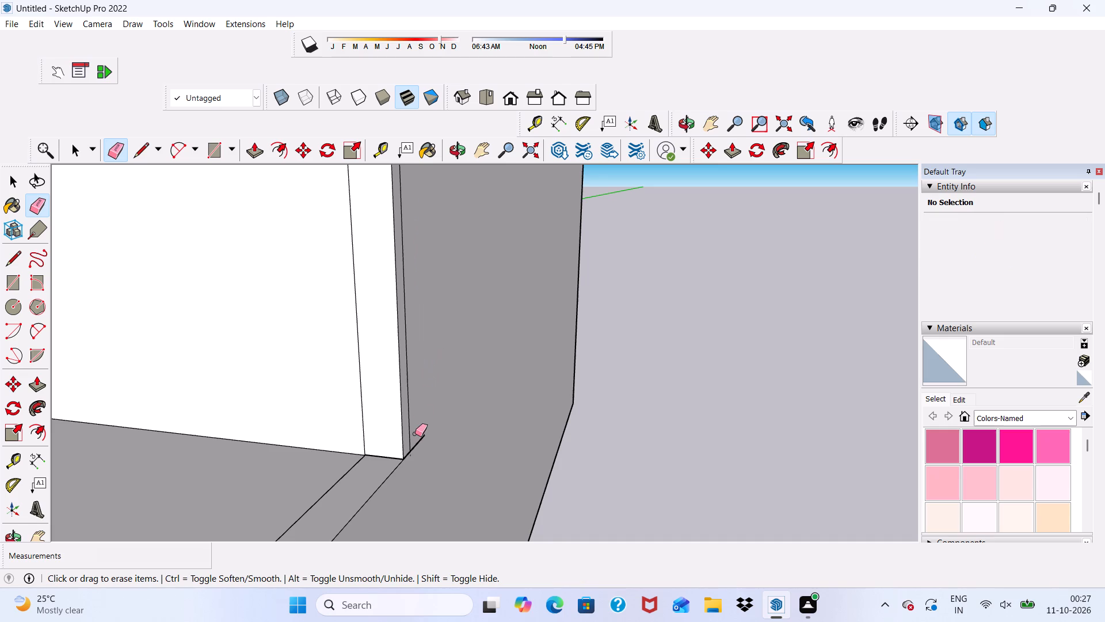
drag(415, 435, 417, 445)
click(407, 453)
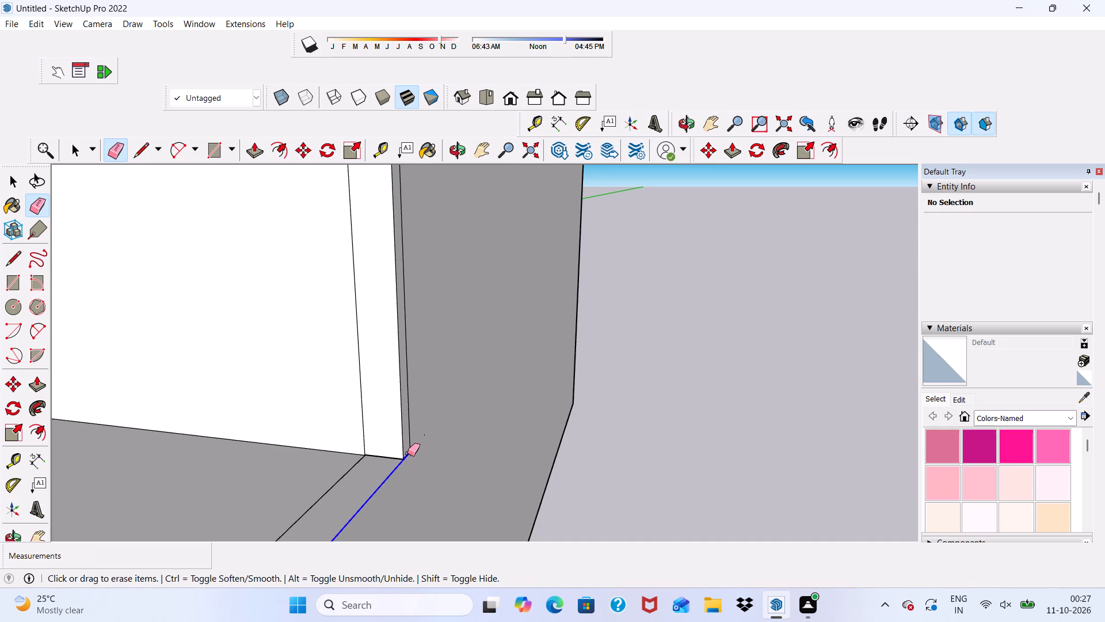
key(ctrl+z)
ctrl+scroll(417, 396, up, 3)
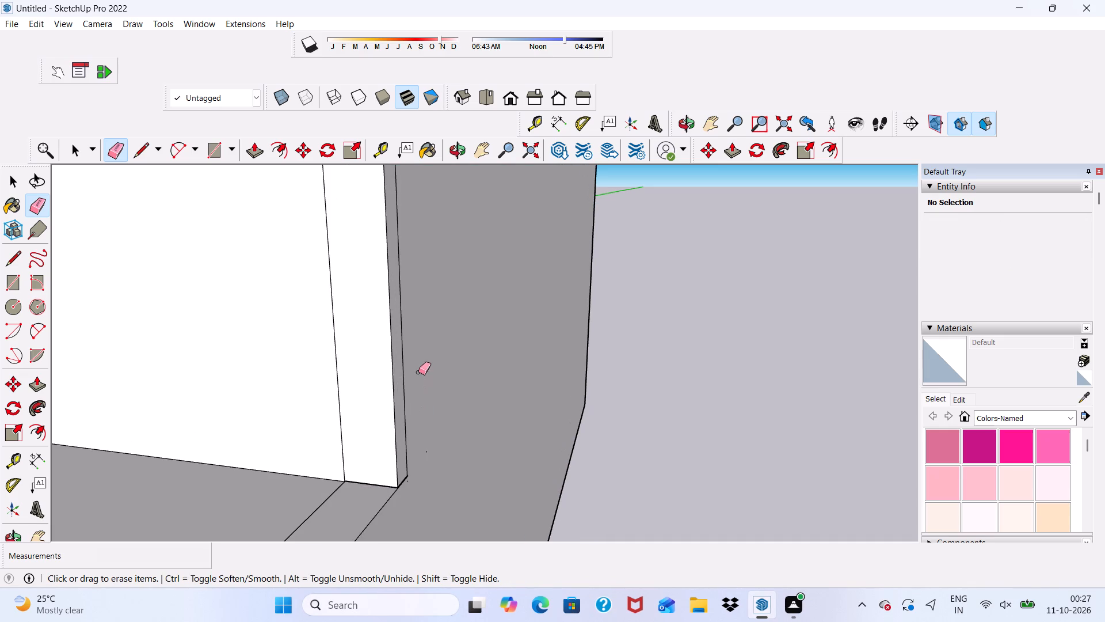
drag(402, 380, 407, 386)
scroll(407, 382, down, 11)
scroll(417, 438, up, 7)
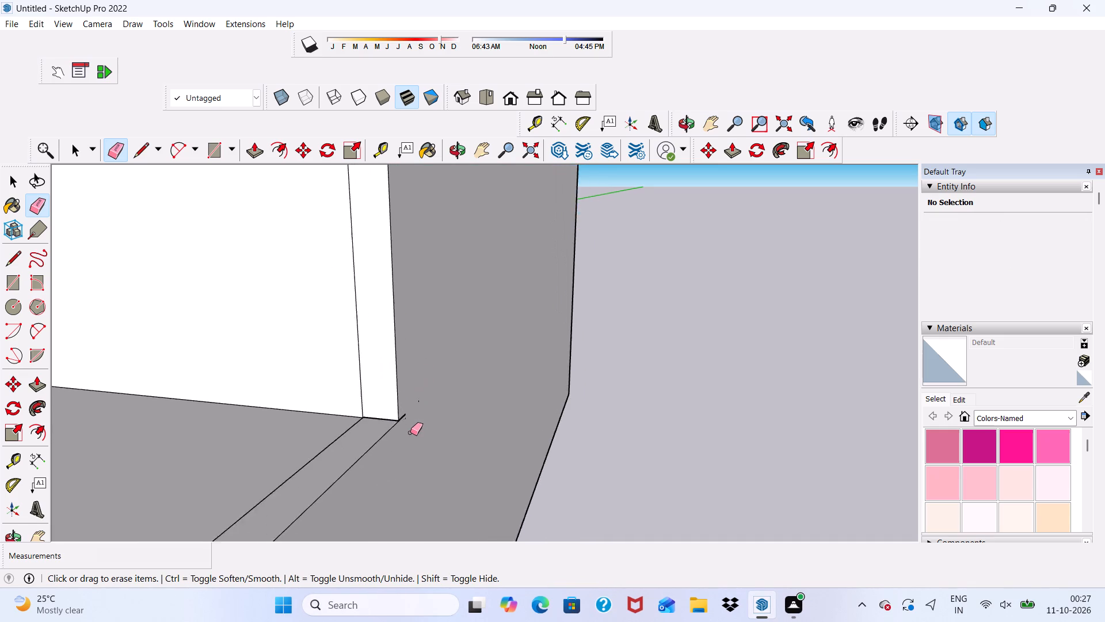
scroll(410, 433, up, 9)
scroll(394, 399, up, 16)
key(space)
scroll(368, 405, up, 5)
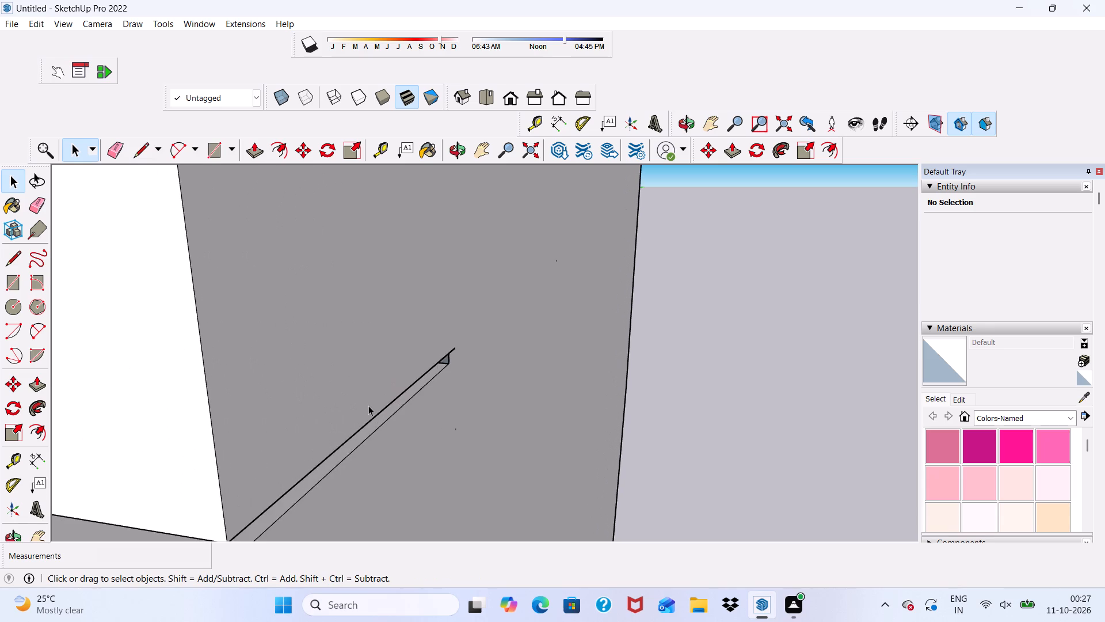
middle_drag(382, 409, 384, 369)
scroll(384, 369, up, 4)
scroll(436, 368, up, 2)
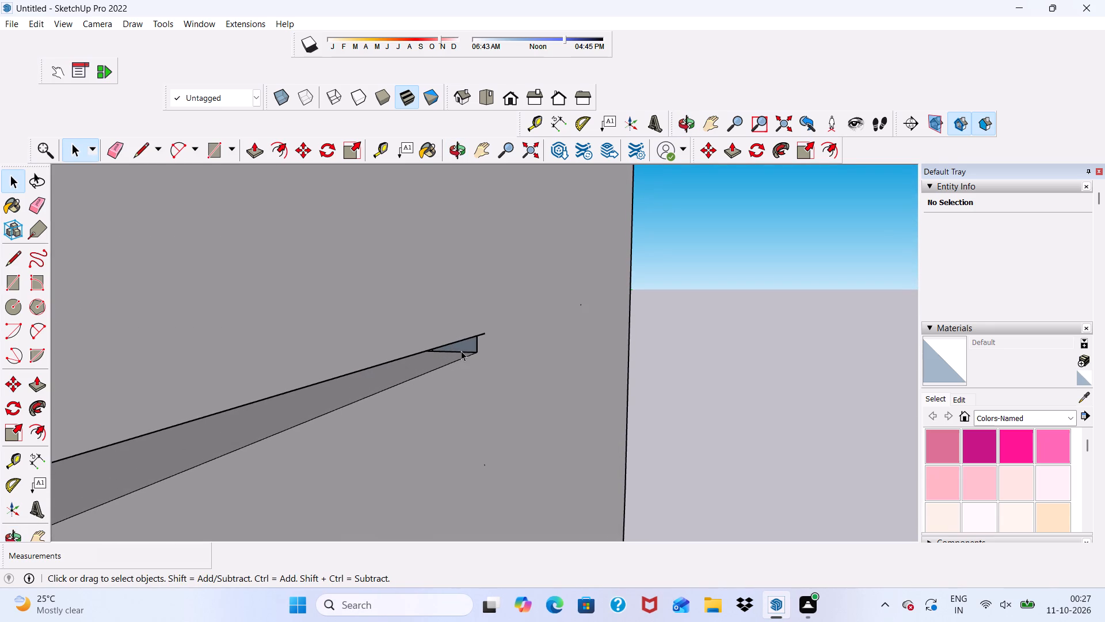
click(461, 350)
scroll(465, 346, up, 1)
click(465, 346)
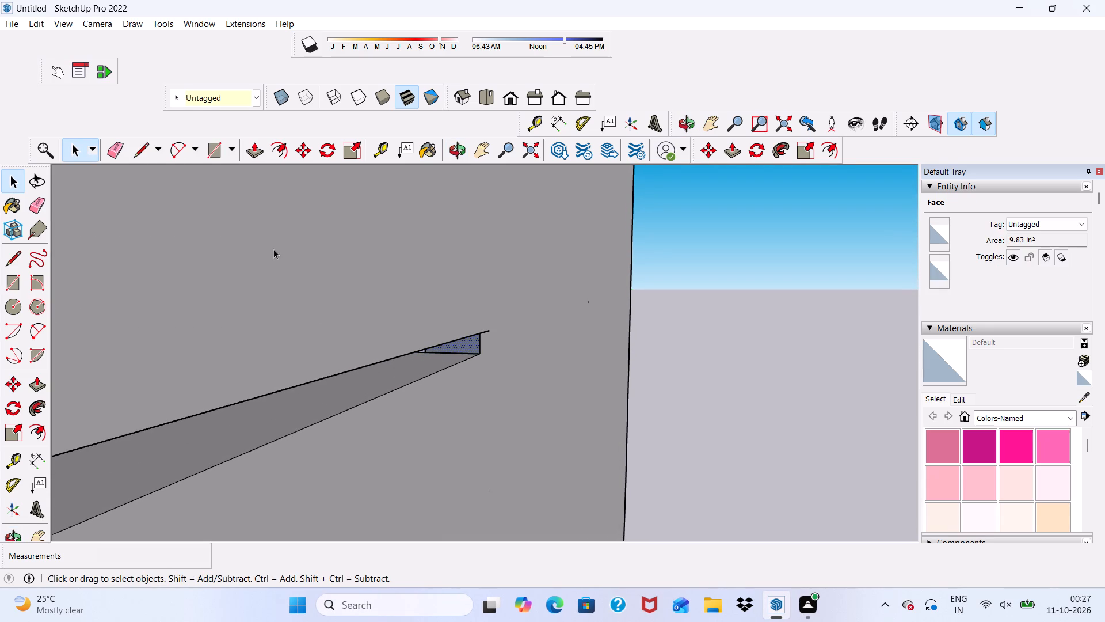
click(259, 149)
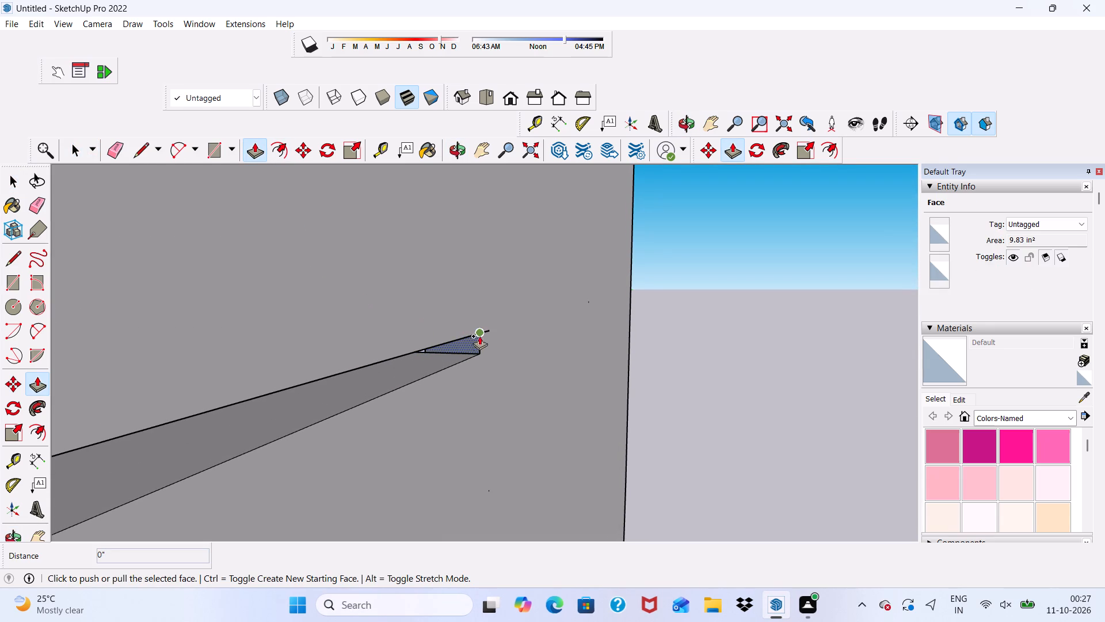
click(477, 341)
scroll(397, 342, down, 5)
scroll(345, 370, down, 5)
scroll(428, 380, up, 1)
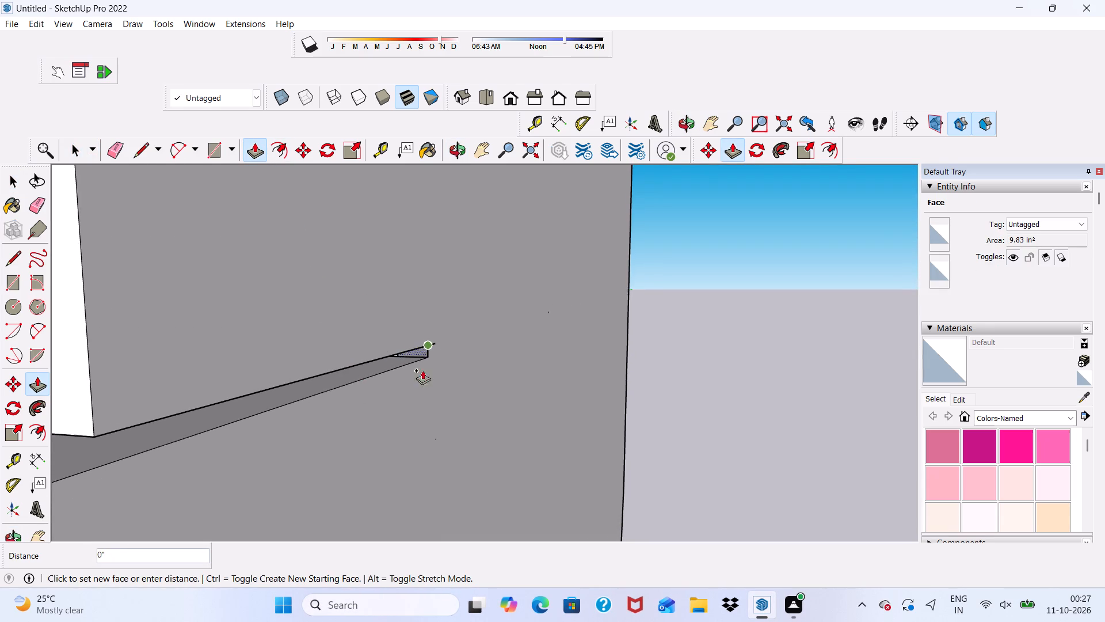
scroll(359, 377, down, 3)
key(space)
Draw a 9" line on the base cabinet's top, along the bottom front edge of the narrow back-panel extension.
scroll(289, 397, up, 3)
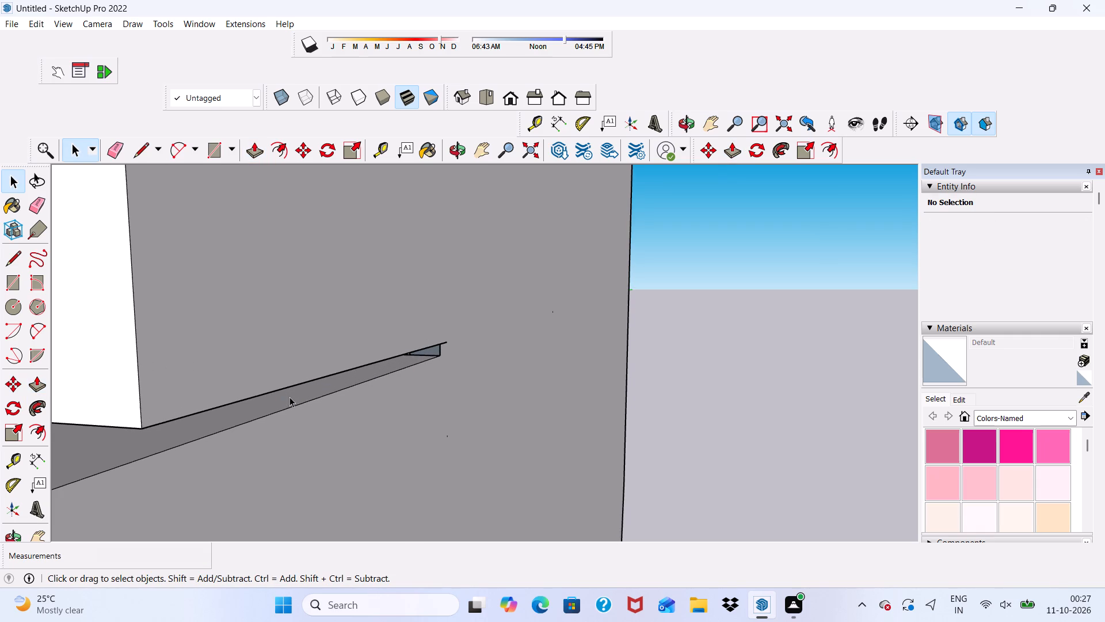
click(289, 396)
scroll(282, 389, down, 10)
scroll(242, 309, up, 1)
scroll(261, 305, down, 5)
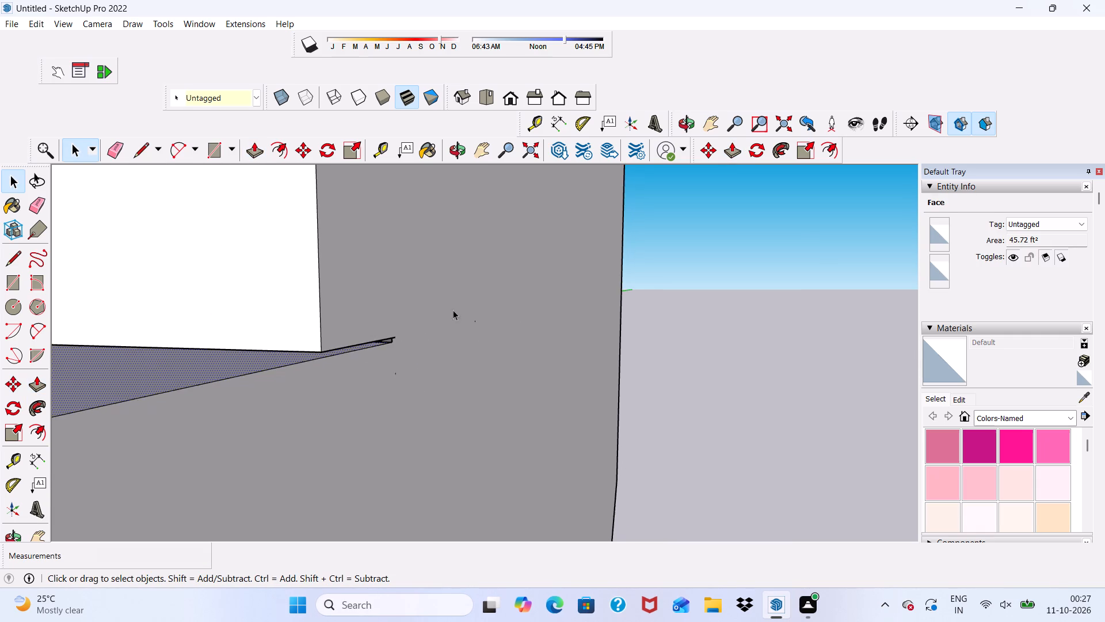
scroll(453, 310, down, 9)
middle_drag(429, 356, 398, 389)
scroll(393, 386, up, 4)
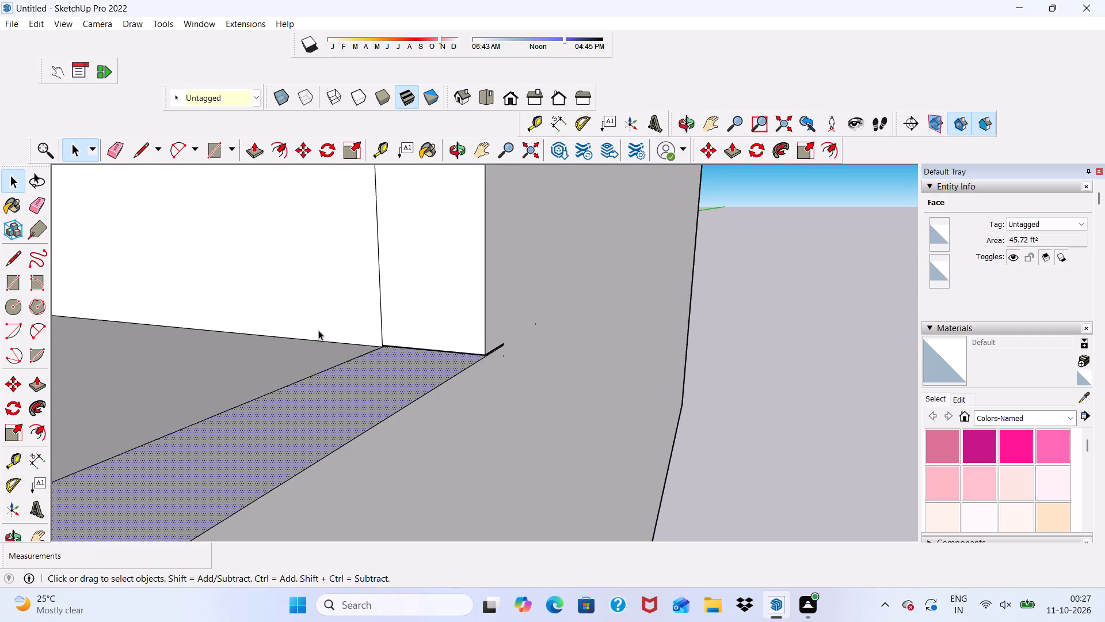
drag(139, 146, 146, 147)
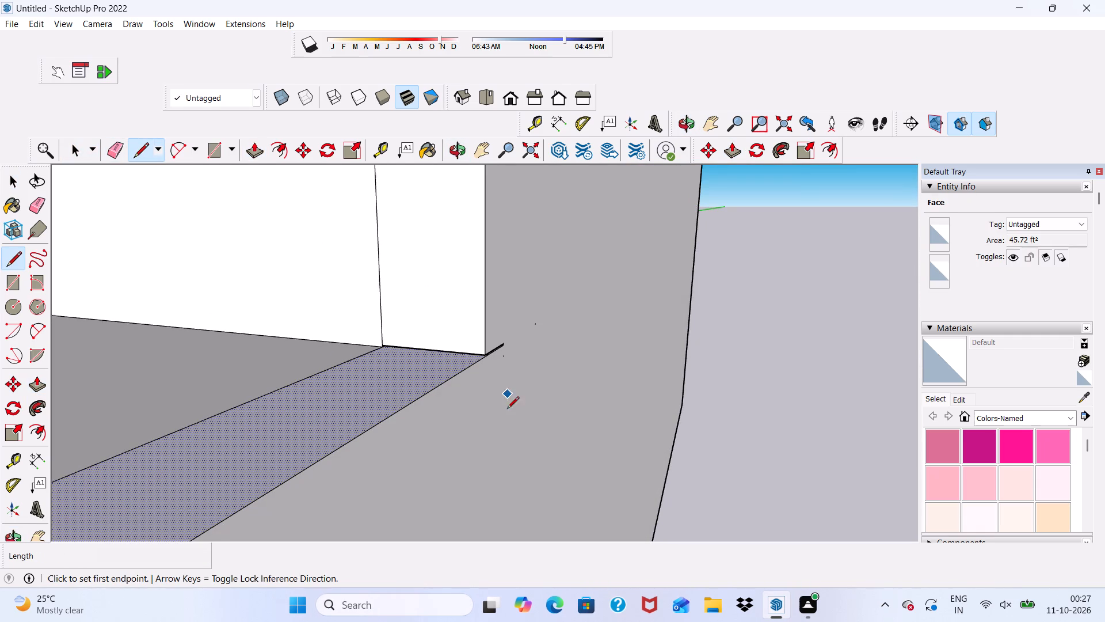
scroll(507, 410, up, 4)
scroll(352, 312, up, 16)
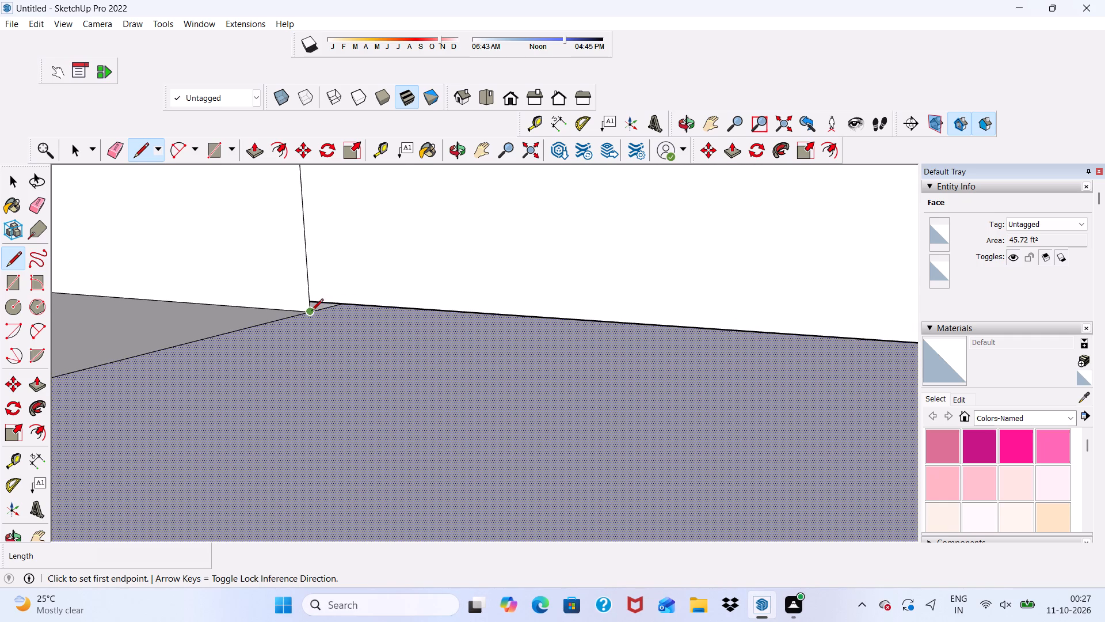
click(311, 312)
scroll(466, 346, down, 5)
scroll(542, 377, down, 10)
scroll(798, 384, up, 5)
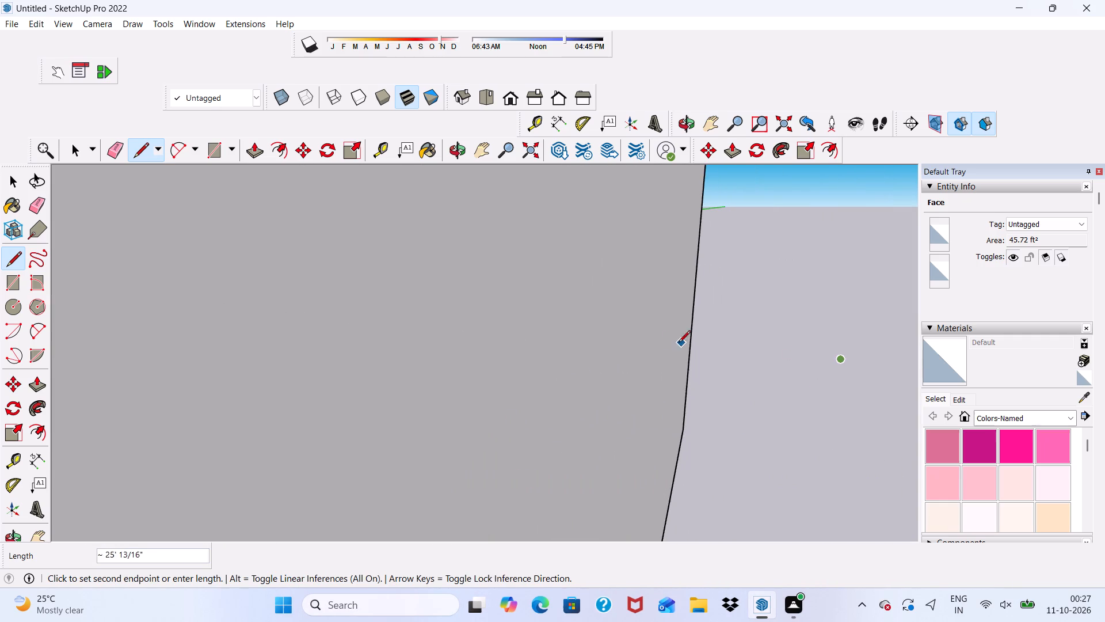
scroll(638, 361, down, 3)
scroll(588, 338, down, 11)
scroll(582, 395, up, 7)
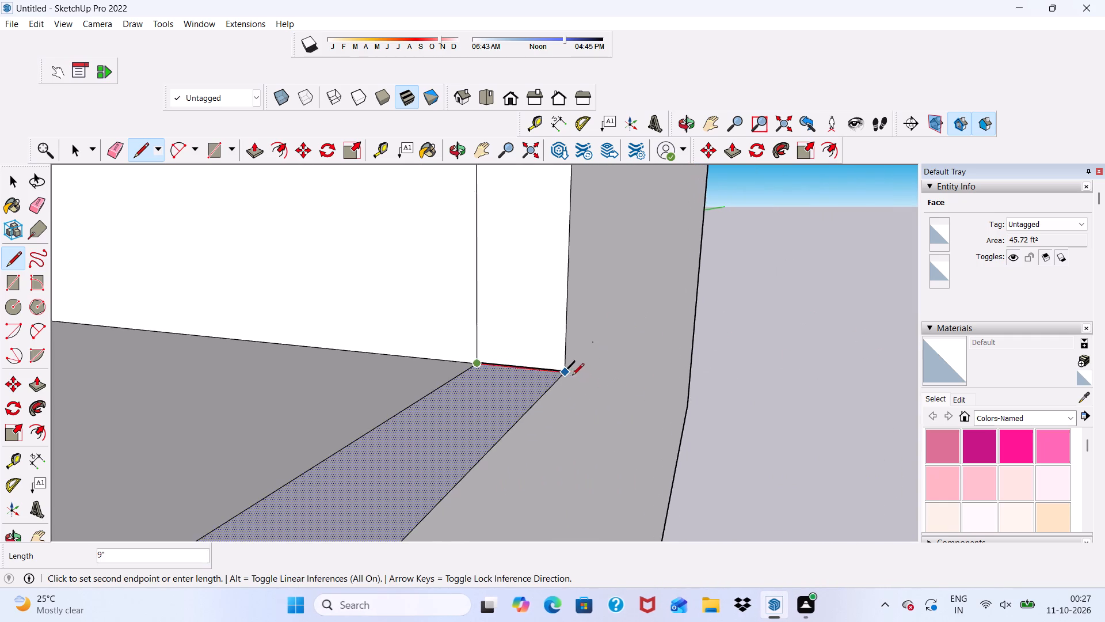
scroll(572, 376, up, 18)
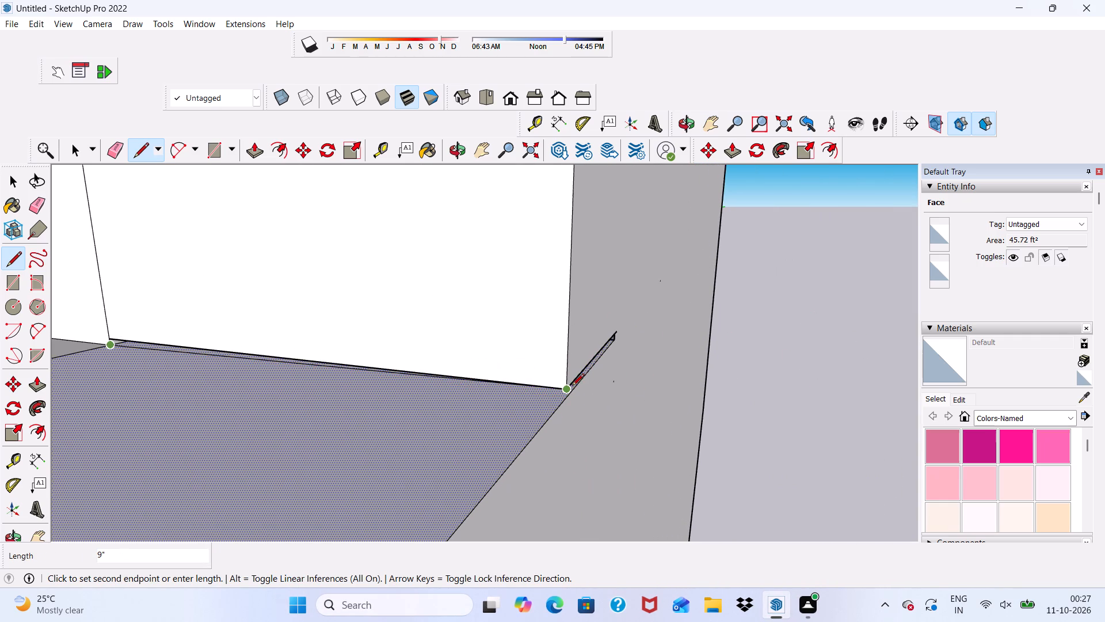
scroll(574, 393, up, 8)
click(569, 389)
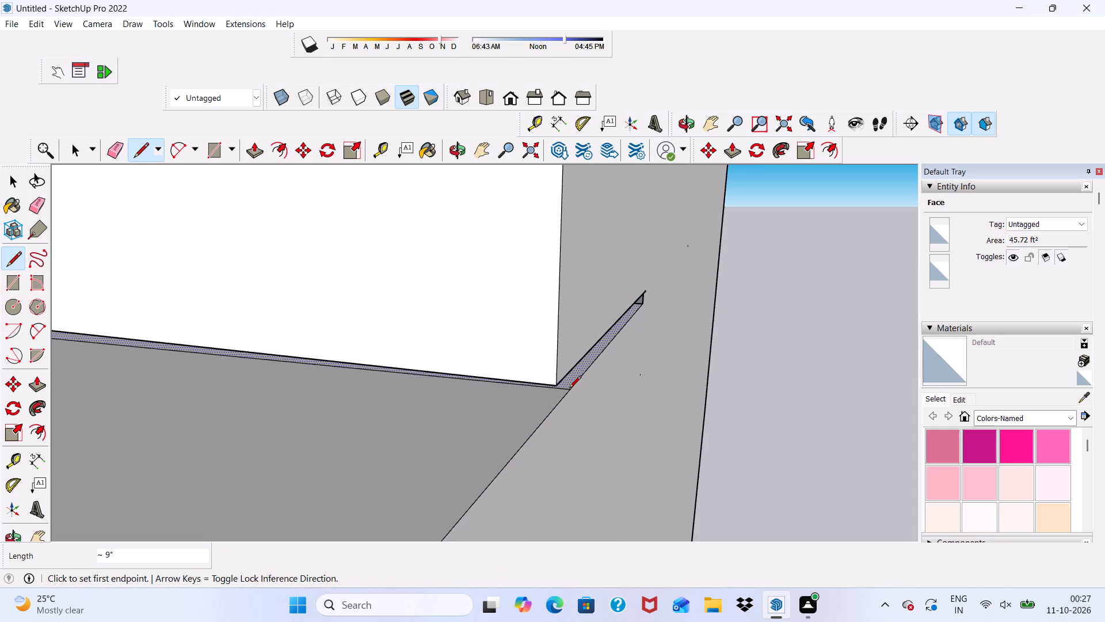
Push/Pull the thin sliver face beneath the back-panel extension up 3/16".
key(space)
click(580, 373)
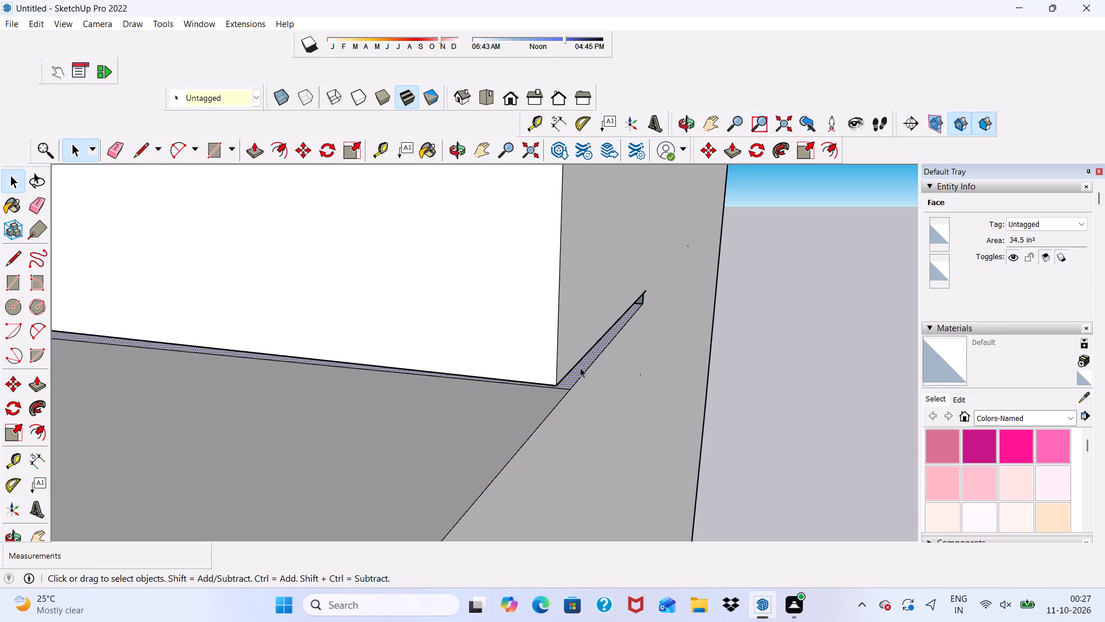
click(251, 150)
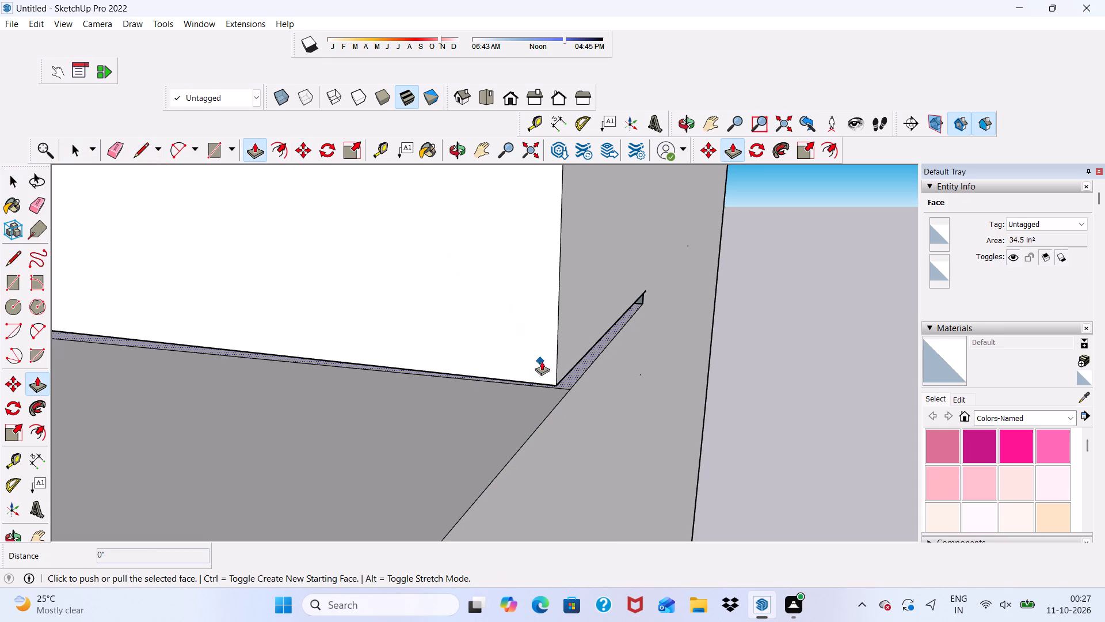
click(575, 380)
click(569, 349)
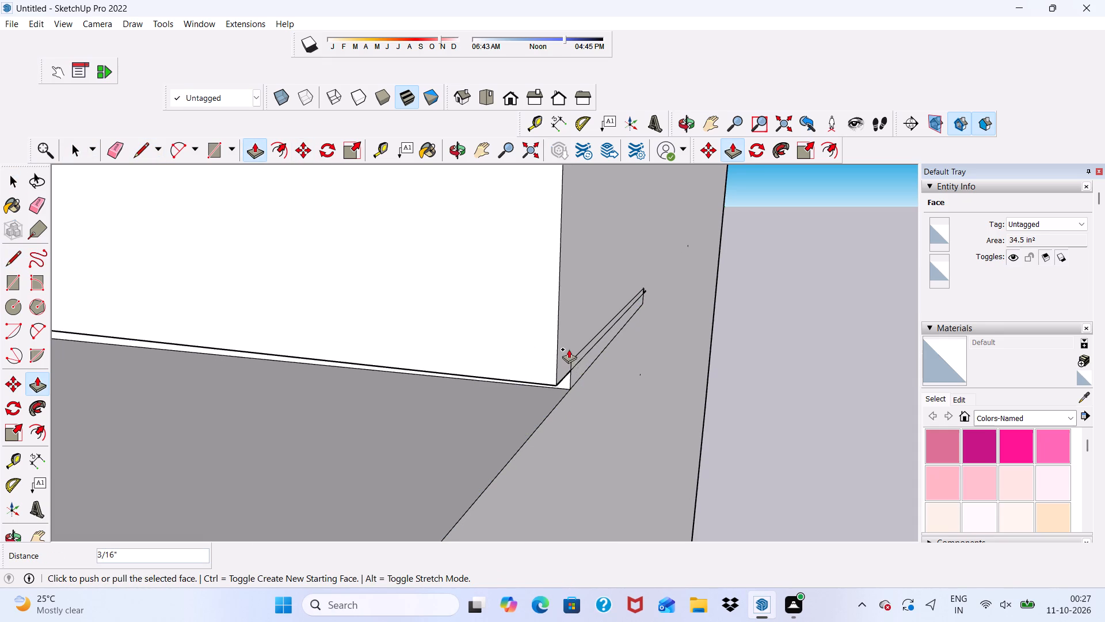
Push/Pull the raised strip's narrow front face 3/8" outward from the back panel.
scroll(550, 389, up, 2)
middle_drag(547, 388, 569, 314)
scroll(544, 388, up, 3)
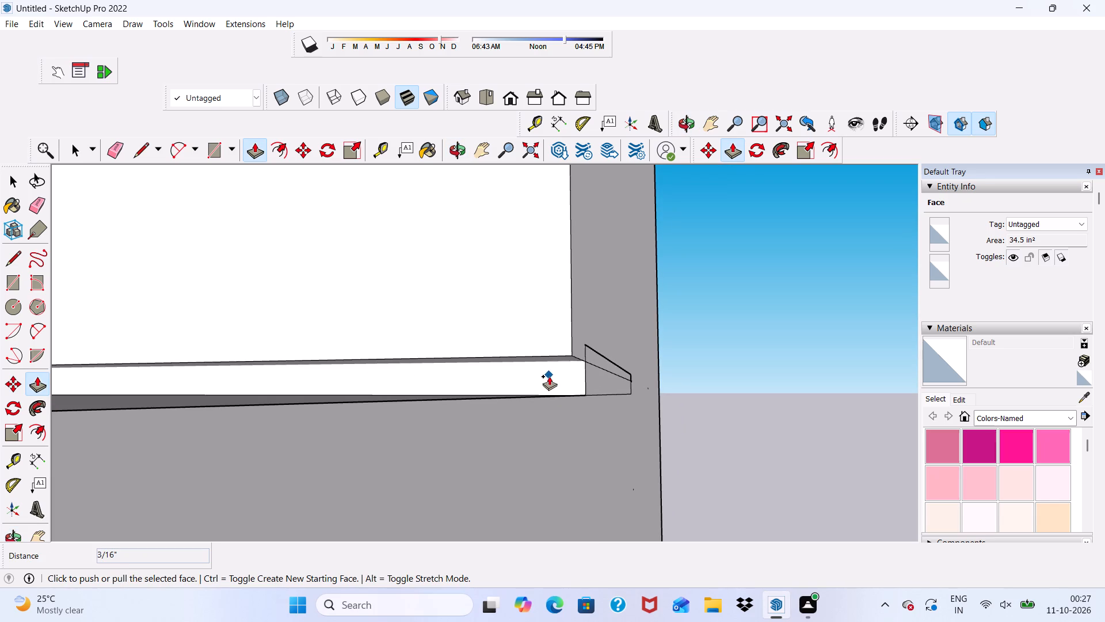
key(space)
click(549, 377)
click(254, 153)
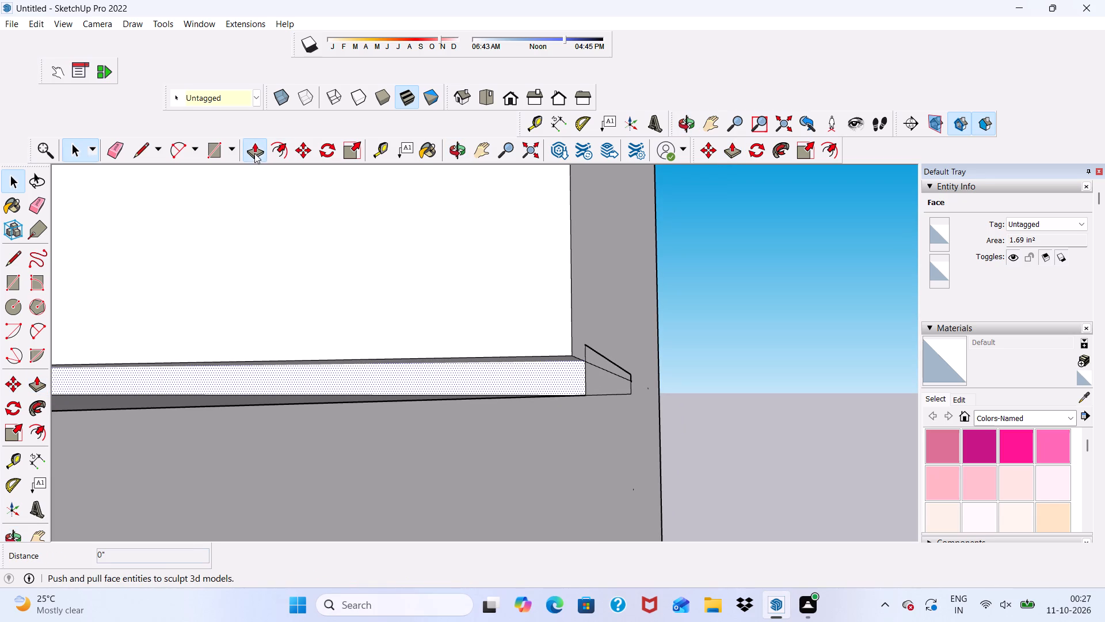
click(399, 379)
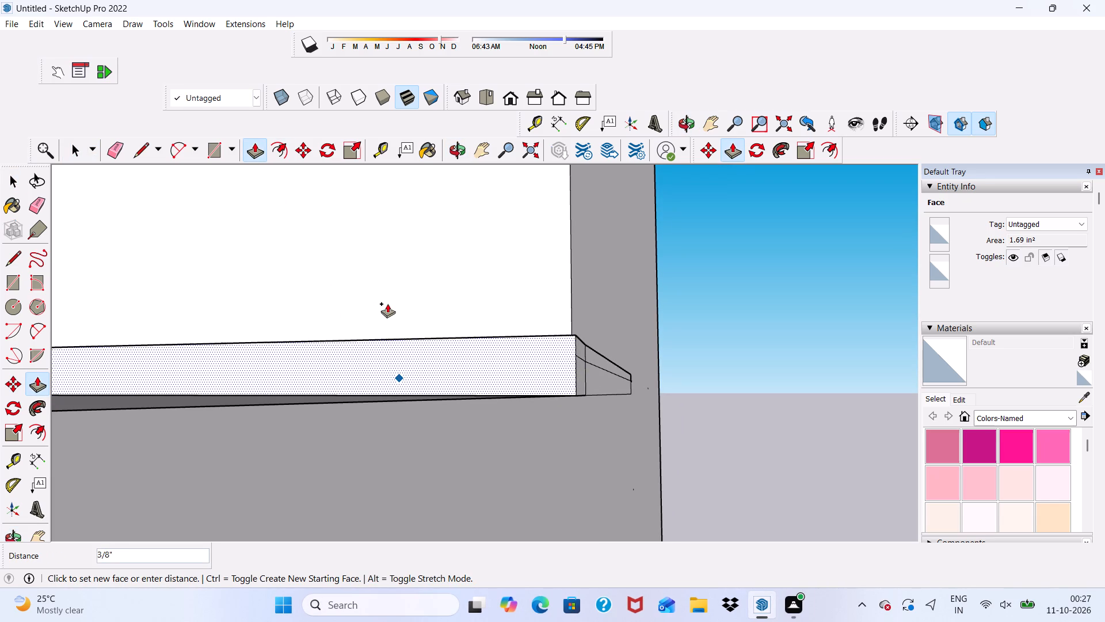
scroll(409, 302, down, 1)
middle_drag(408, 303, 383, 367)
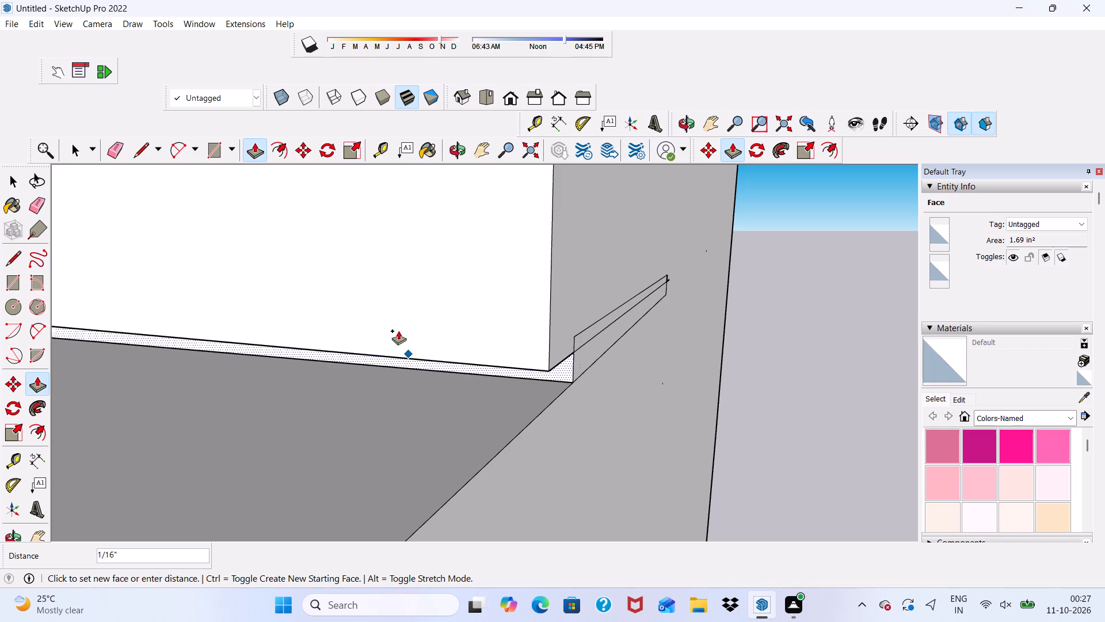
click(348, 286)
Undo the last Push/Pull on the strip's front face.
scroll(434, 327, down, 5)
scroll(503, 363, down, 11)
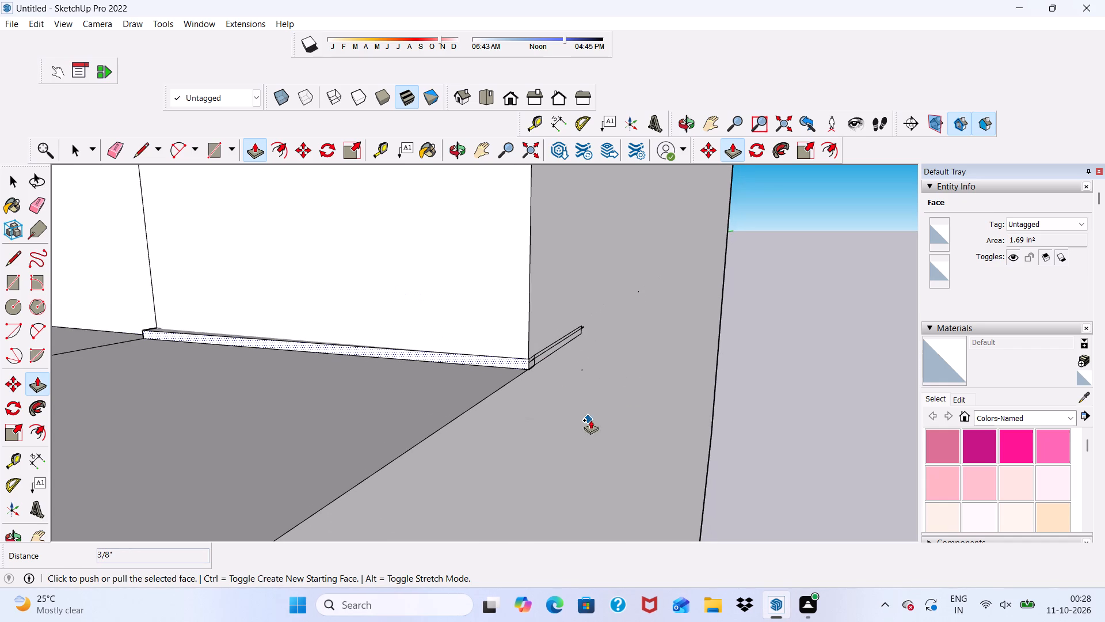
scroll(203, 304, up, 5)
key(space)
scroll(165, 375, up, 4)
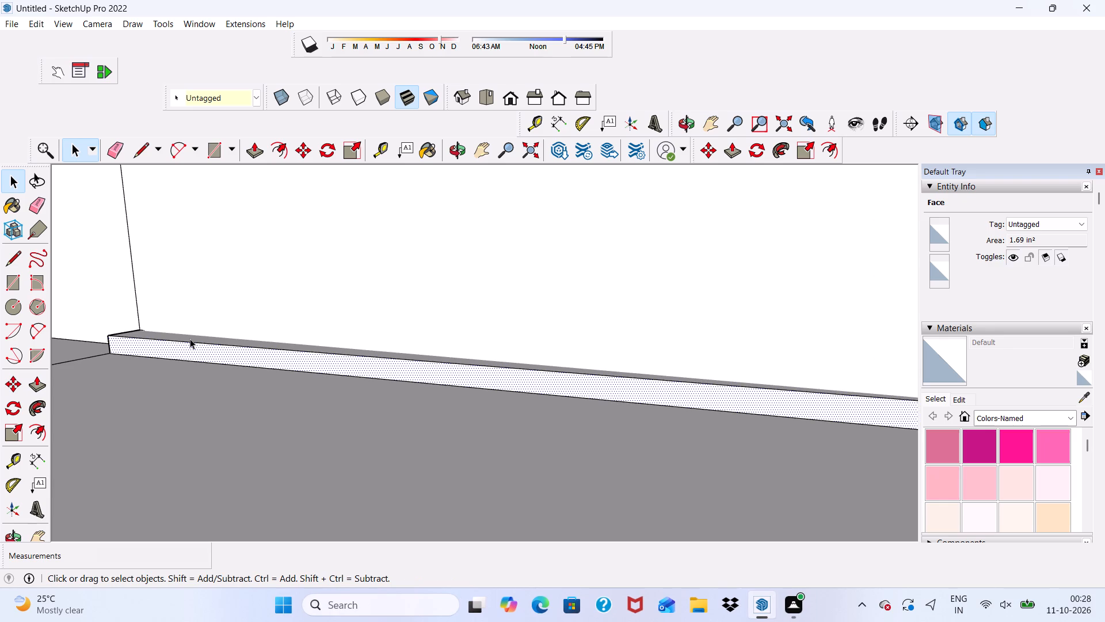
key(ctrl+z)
Examine the corner where the back-panel extension meets the base cabinet's top, from below, the front and above.
scroll(230, 352, down, 3)
middle_drag(403, 388, 431, 294)
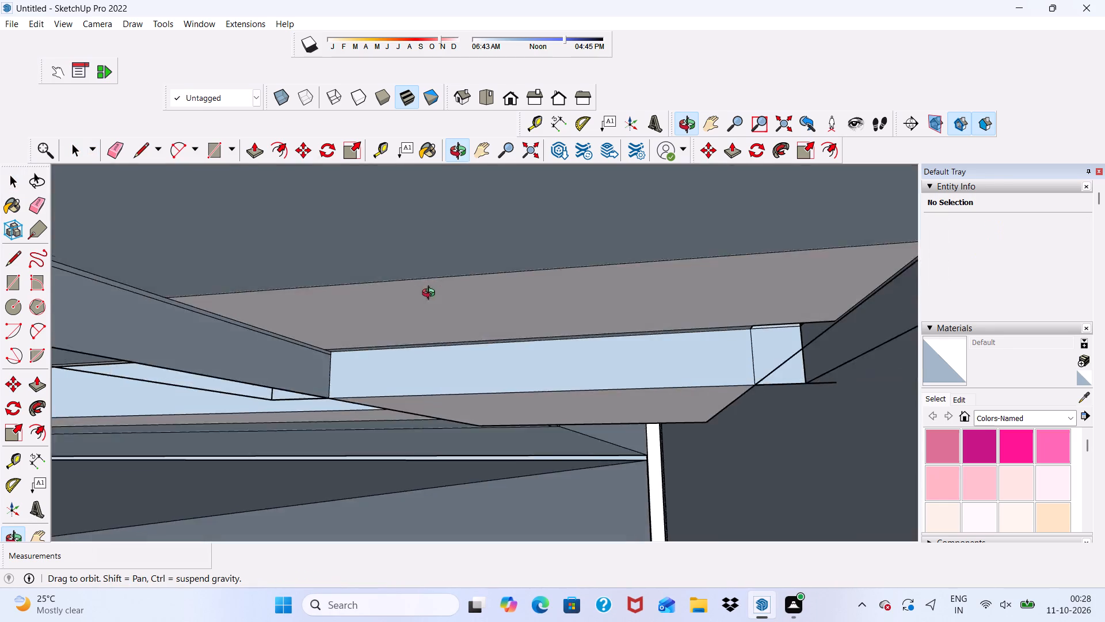
middle_drag(431, 294, 478, 304)
scroll(460, 341, down, 18)
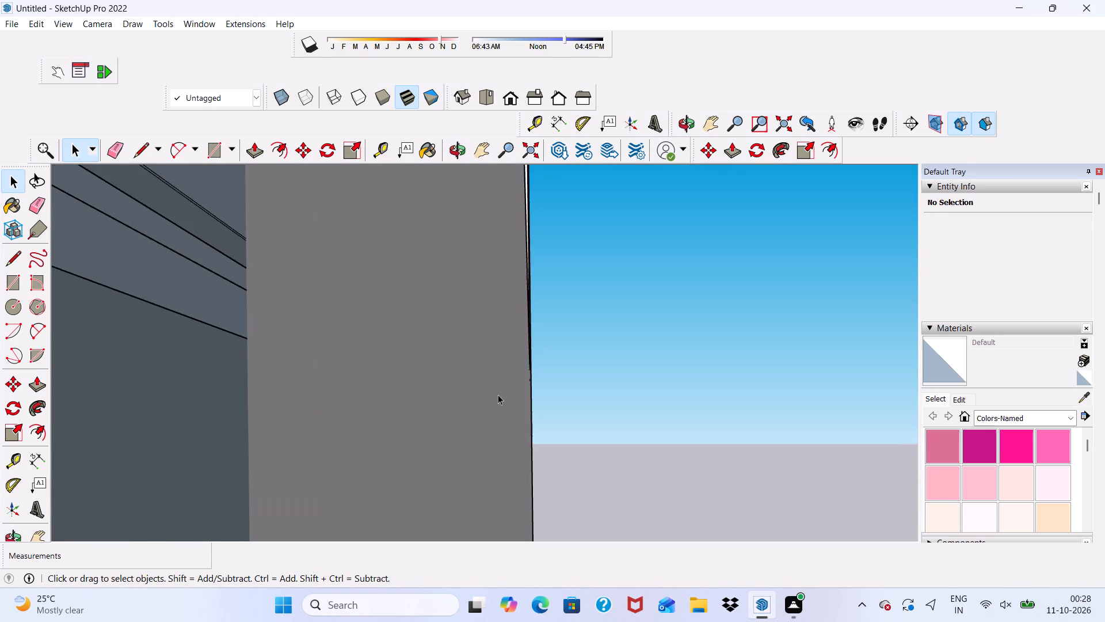
scroll(483, 379, down, 17)
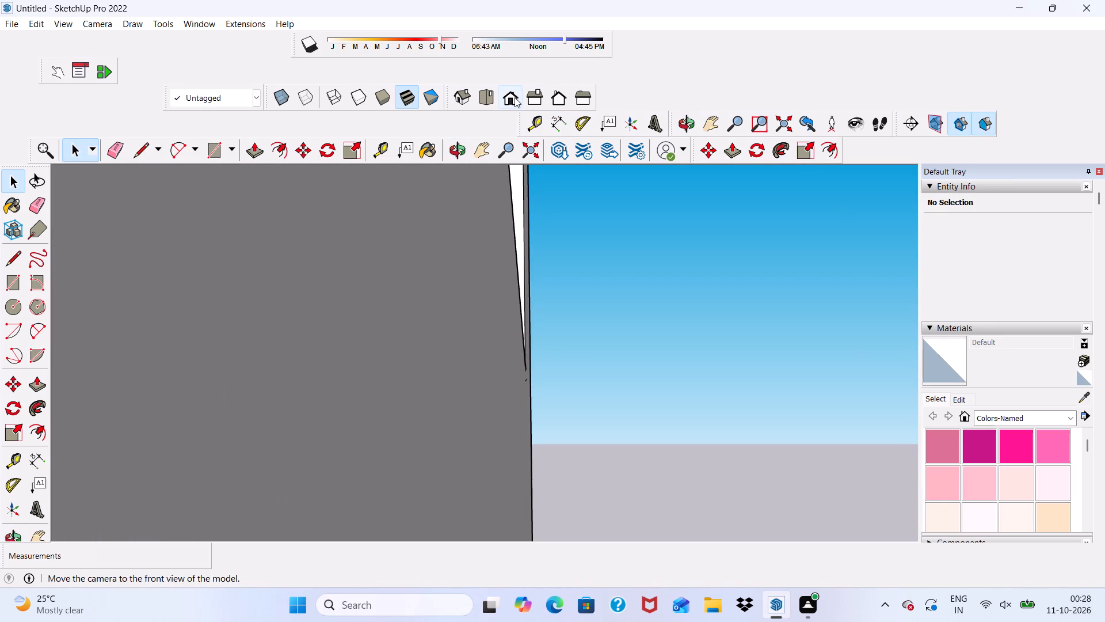
click(515, 97)
scroll(463, 138, down, 7)
scroll(477, 538, up, 1)
scroll(470, 489, down, 16)
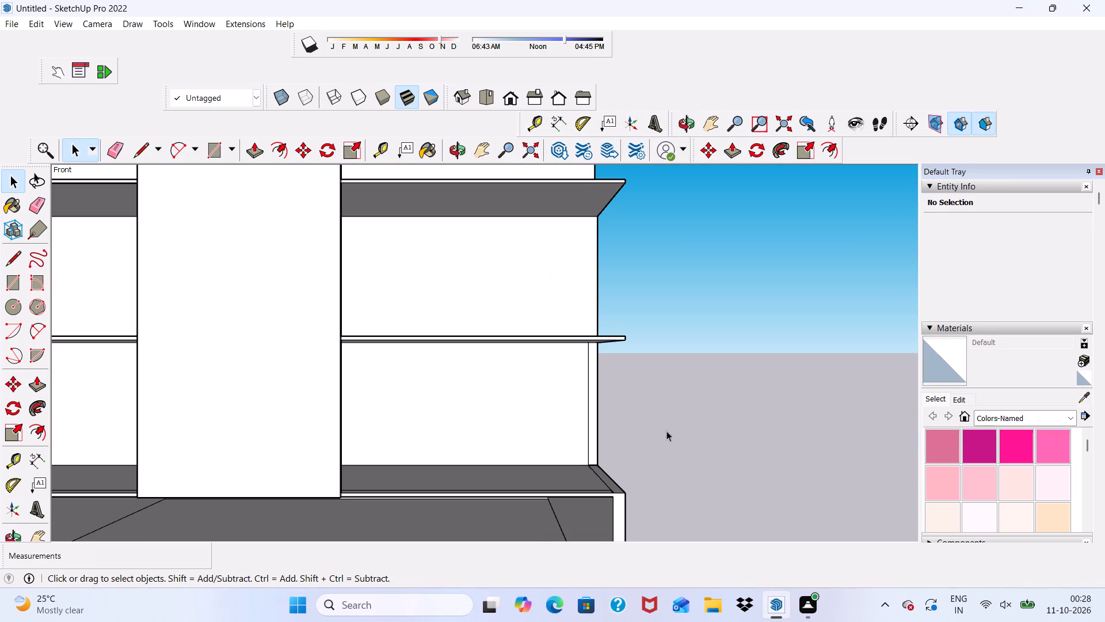
scroll(666, 431, down, 1)
middle_drag(645, 513, 588, 544)
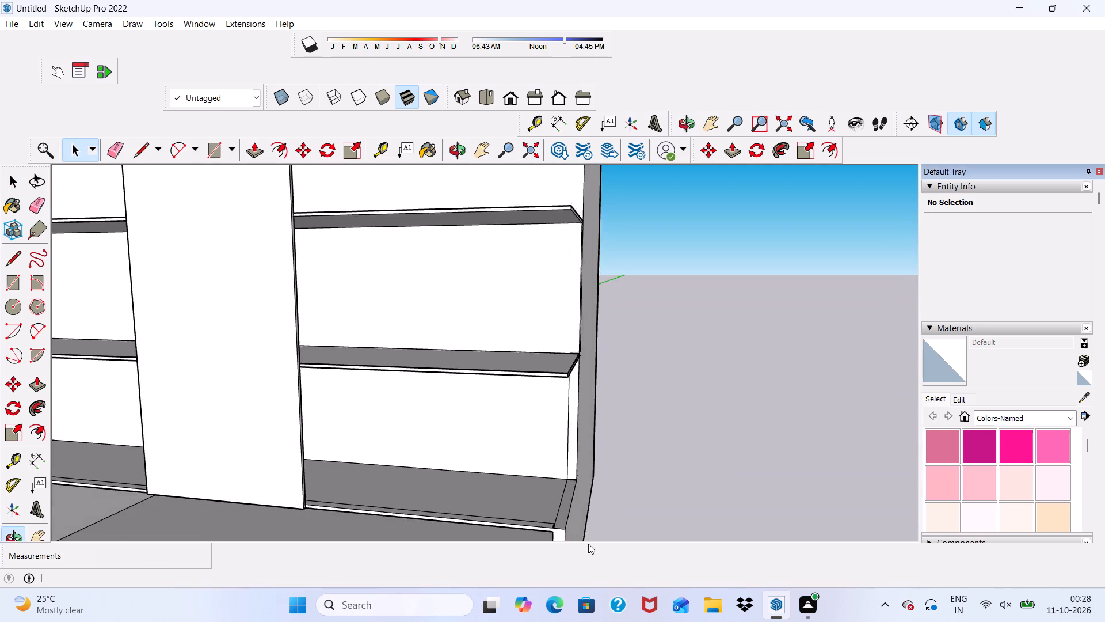
middle_drag(588, 544, 590, 544)
scroll(571, 507, up, 5)
scroll(579, 397, up, 3)
scroll(527, 528, up, 4)
scroll(623, 461, up, 6)
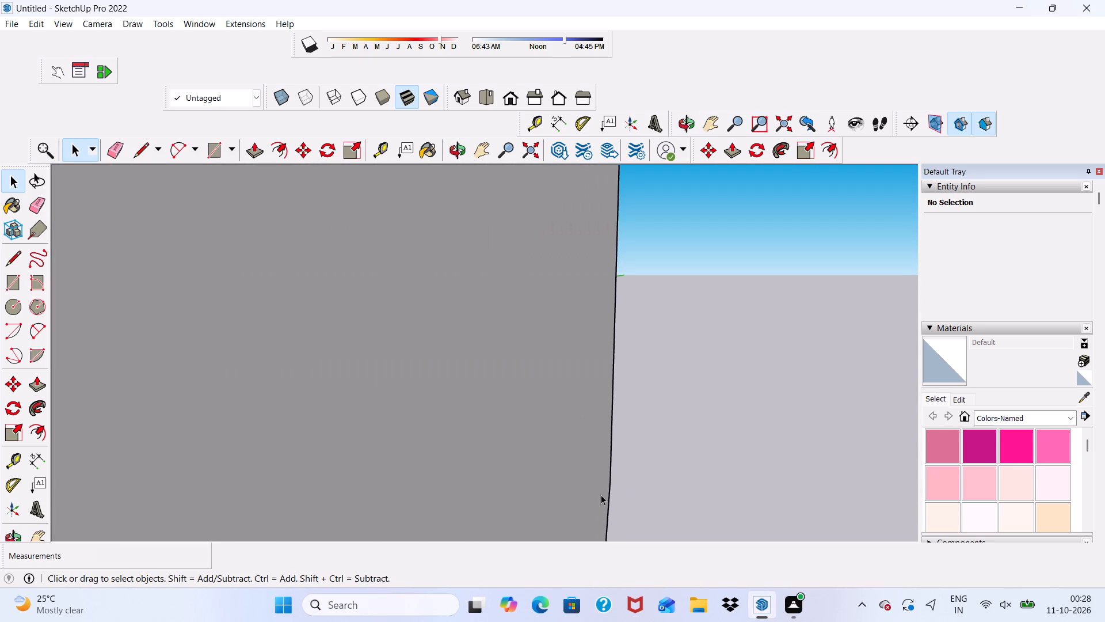
scroll(601, 495, up, 1)
scroll(608, 458, down, 9)
scroll(631, 472, up, 4)
scroll(654, 438, down, 2)
scroll(666, 483, up, 11)
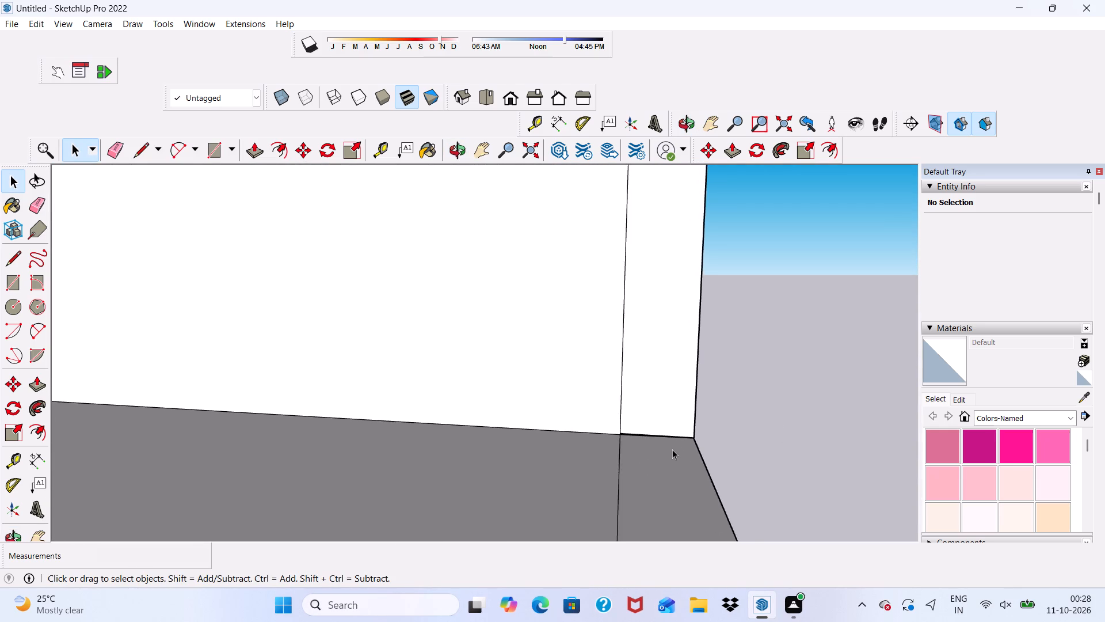
scroll(672, 449, up, 19)
middle_drag(665, 438, 670, 403)
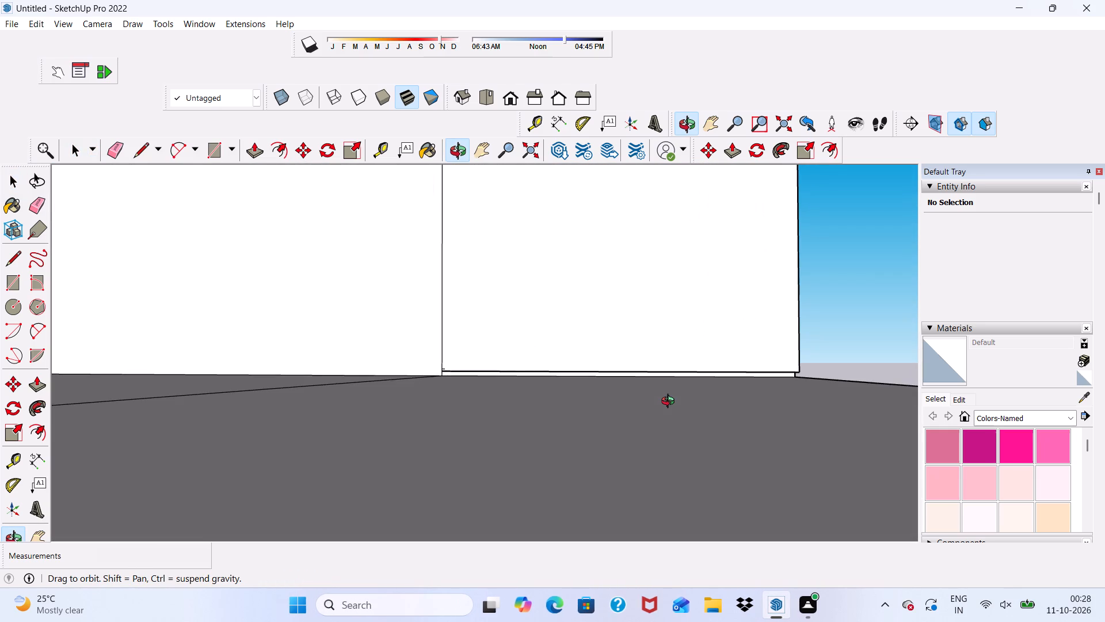
middle_drag(670, 403, 668, 445)
scroll(665, 447, down, 17)
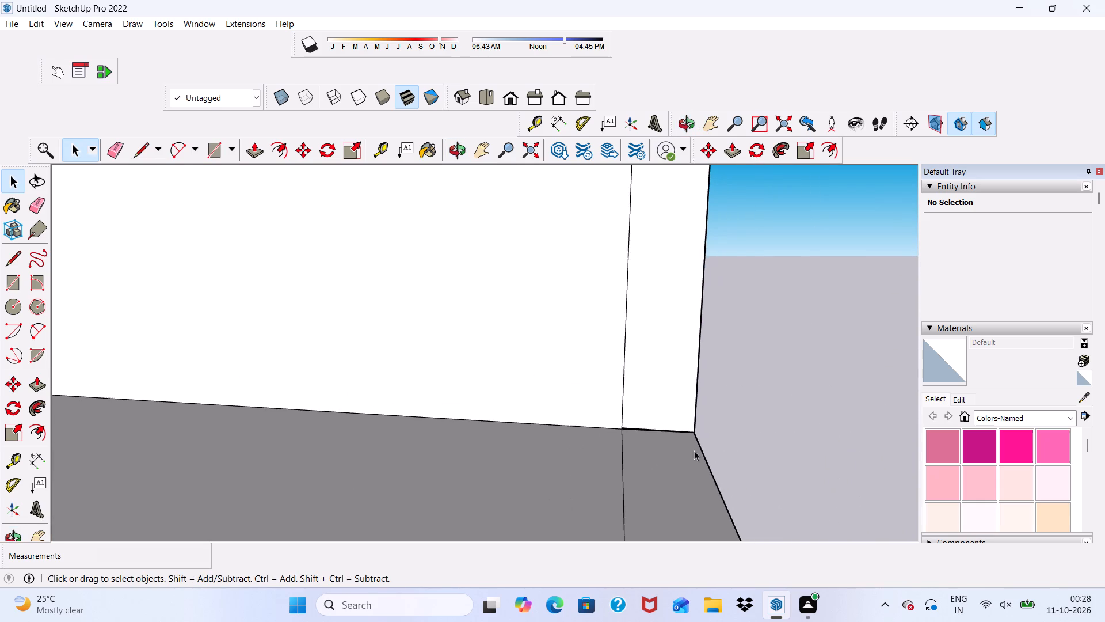
scroll(694, 450, down, 20)
scroll(694, 450, down, 6)
middle_drag(645, 514, 674, 479)
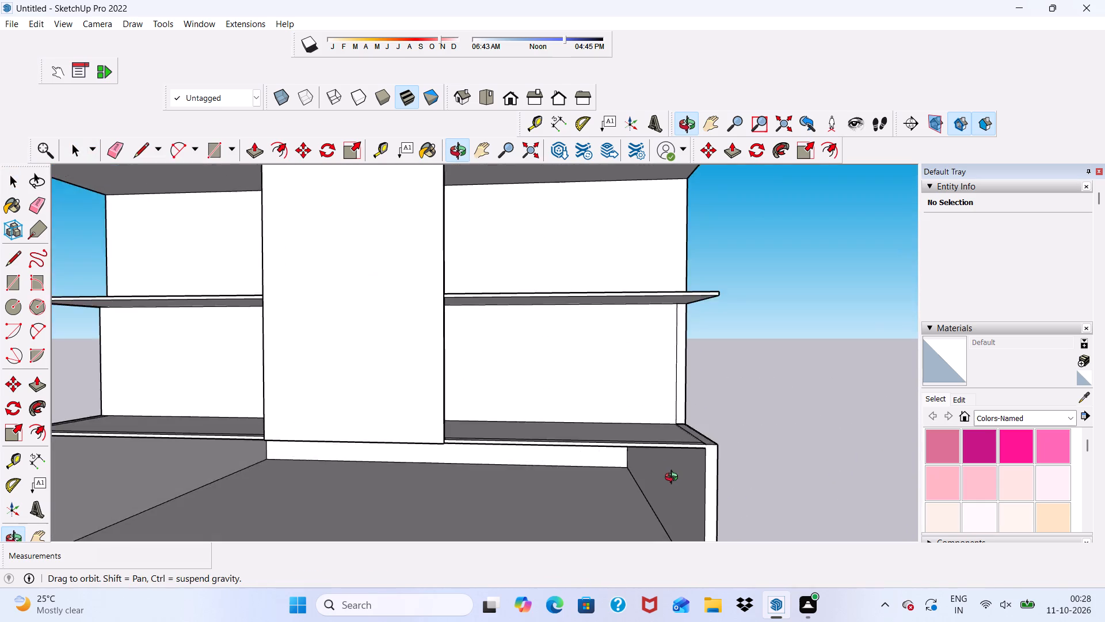
middle_drag(674, 479, 627, 531)
scroll(680, 524, up, 14)
scroll(650, 478, down, 5)
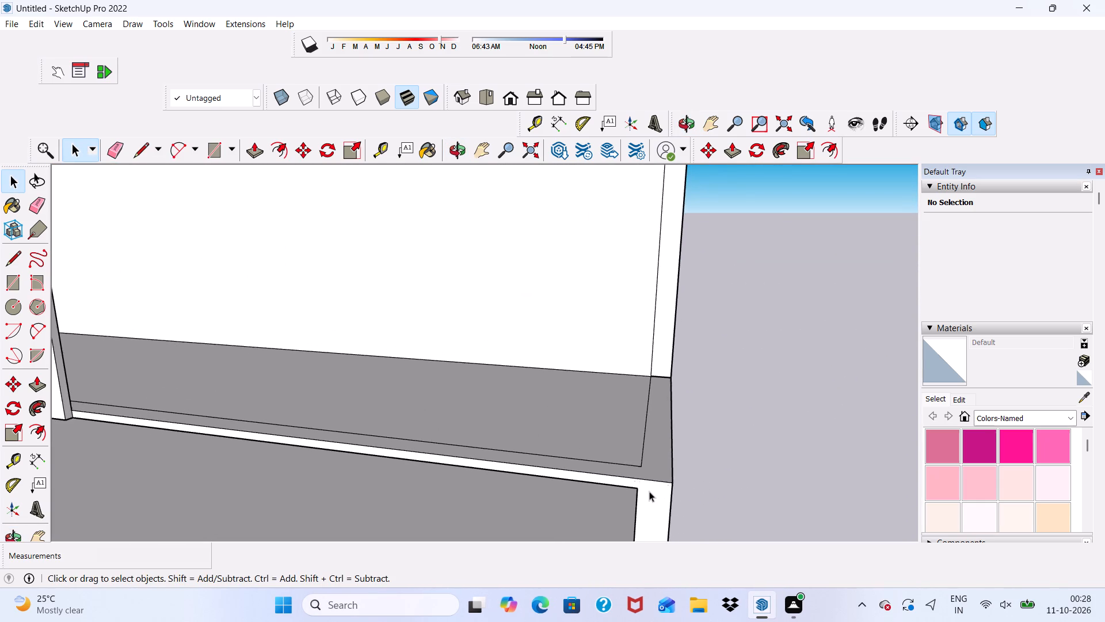
scroll(649, 490, down, 8)
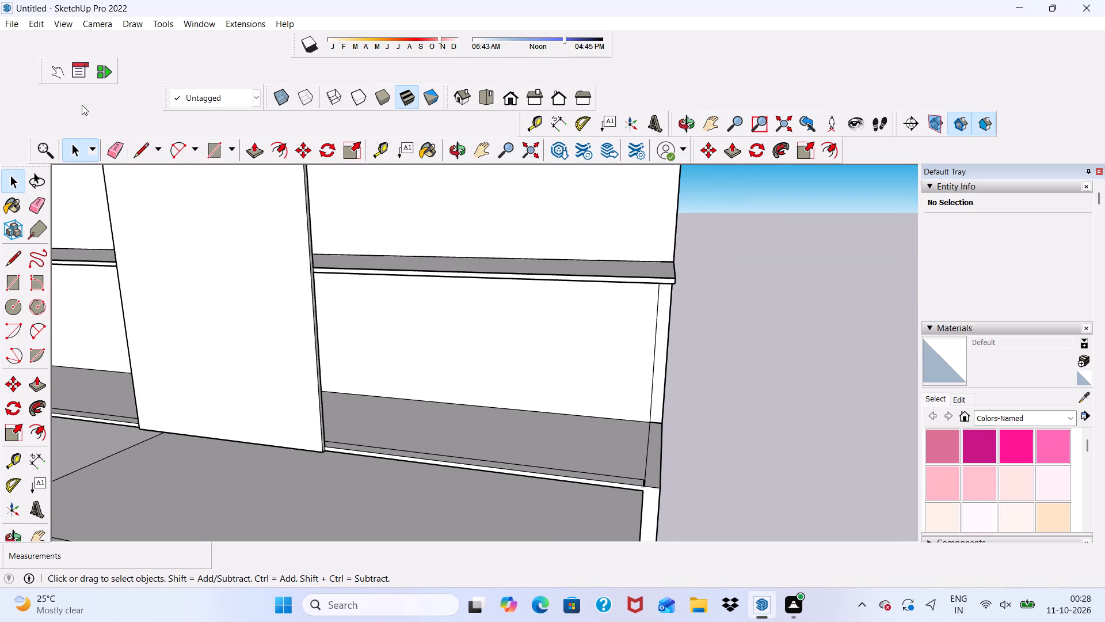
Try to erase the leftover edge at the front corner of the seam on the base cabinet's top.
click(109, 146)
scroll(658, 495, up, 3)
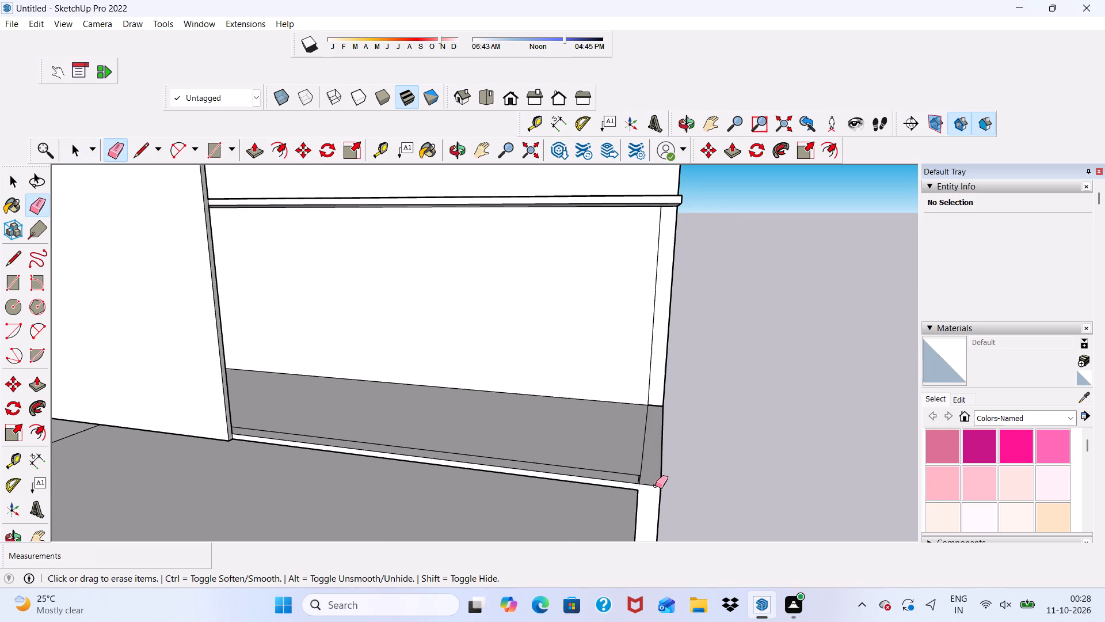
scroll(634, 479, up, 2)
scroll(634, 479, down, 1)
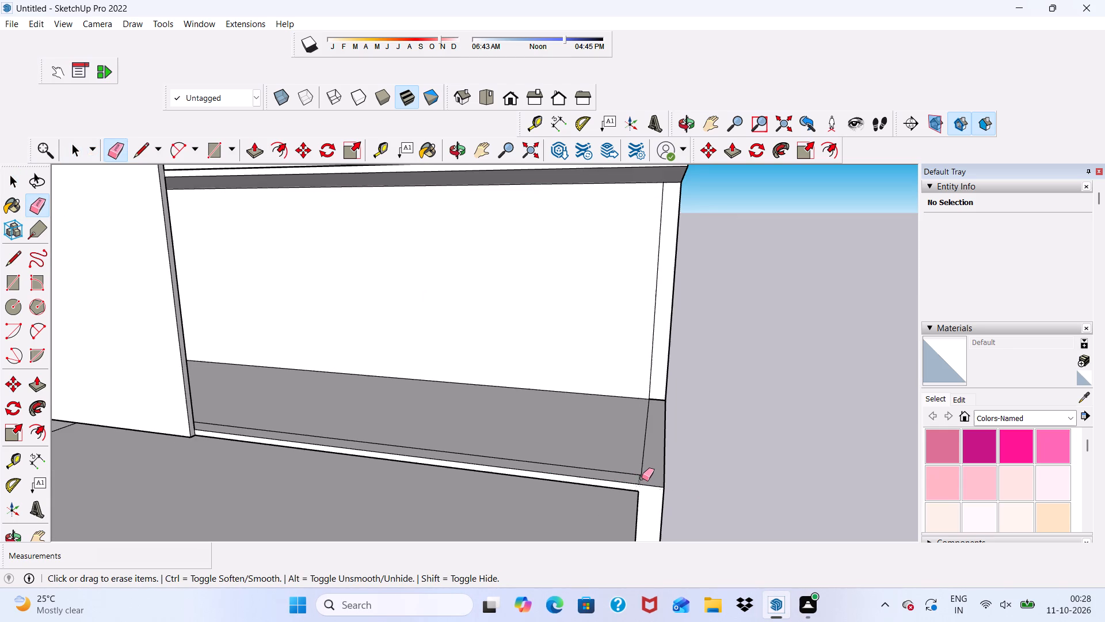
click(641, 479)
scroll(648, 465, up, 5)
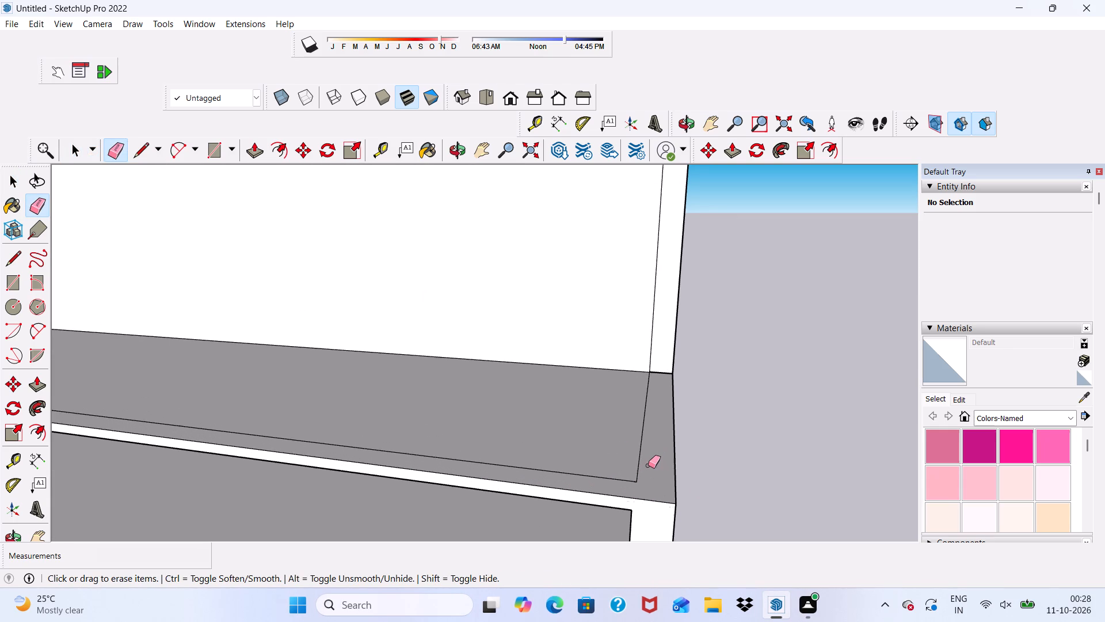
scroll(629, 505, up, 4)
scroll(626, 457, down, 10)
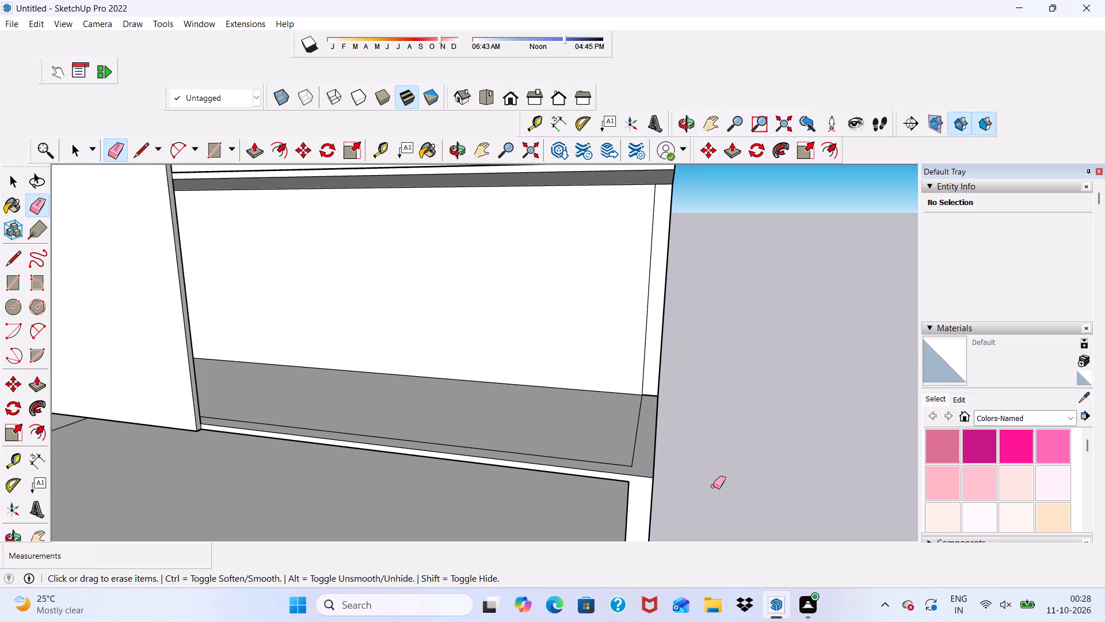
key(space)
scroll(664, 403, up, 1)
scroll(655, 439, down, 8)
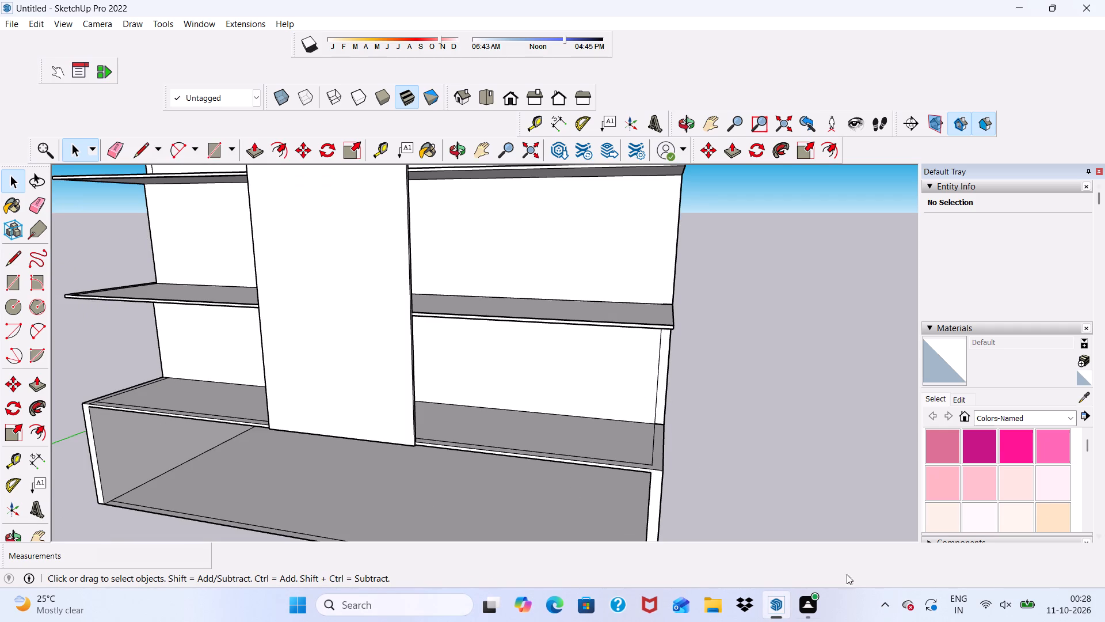
Examine the whole cabinet front, including the shelves, center panel and base compartment, from several angles and distances.
scroll(440, 453, down, 3)
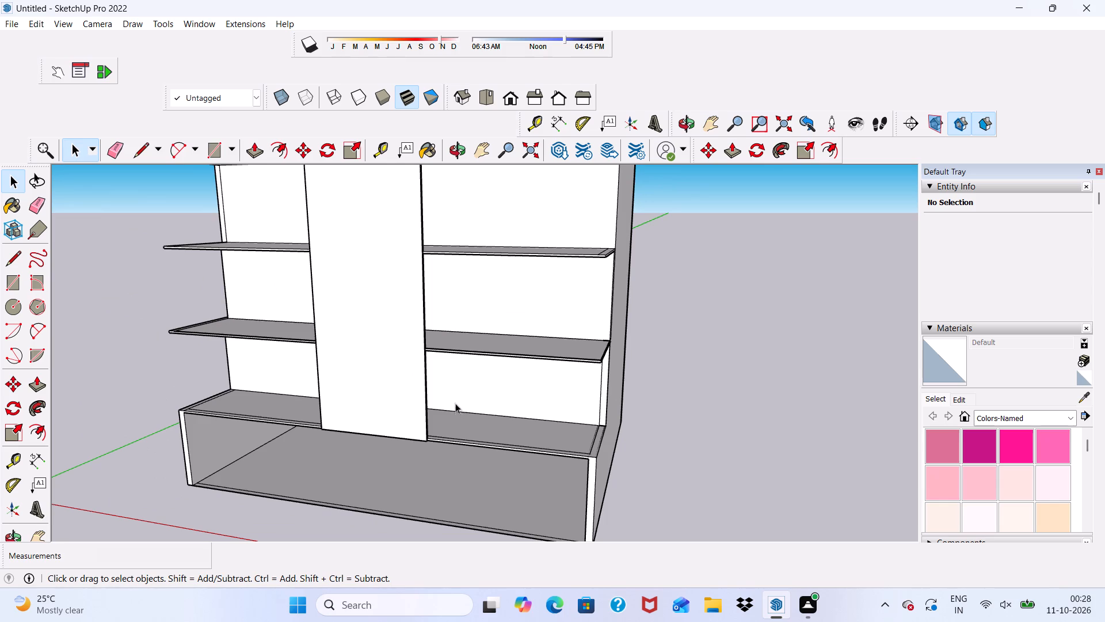
scroll(574, 393, down, 4)
scroll(402, 297, up, 2)
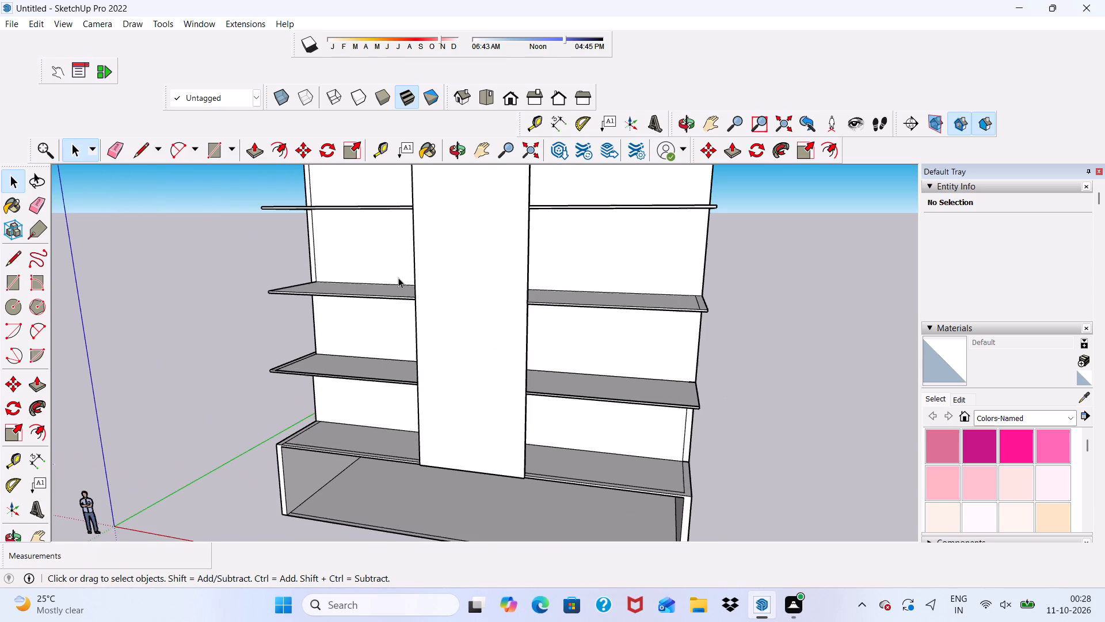
scroll(398, 278, up, 1)
middle_drag(398, 278, 560, 289)
scroll(592, 301, up, 1)
scroll(582, 298, down, 5)
middle_drag(576, 500, 407, 450)
scroll(433, 430, up, 1)
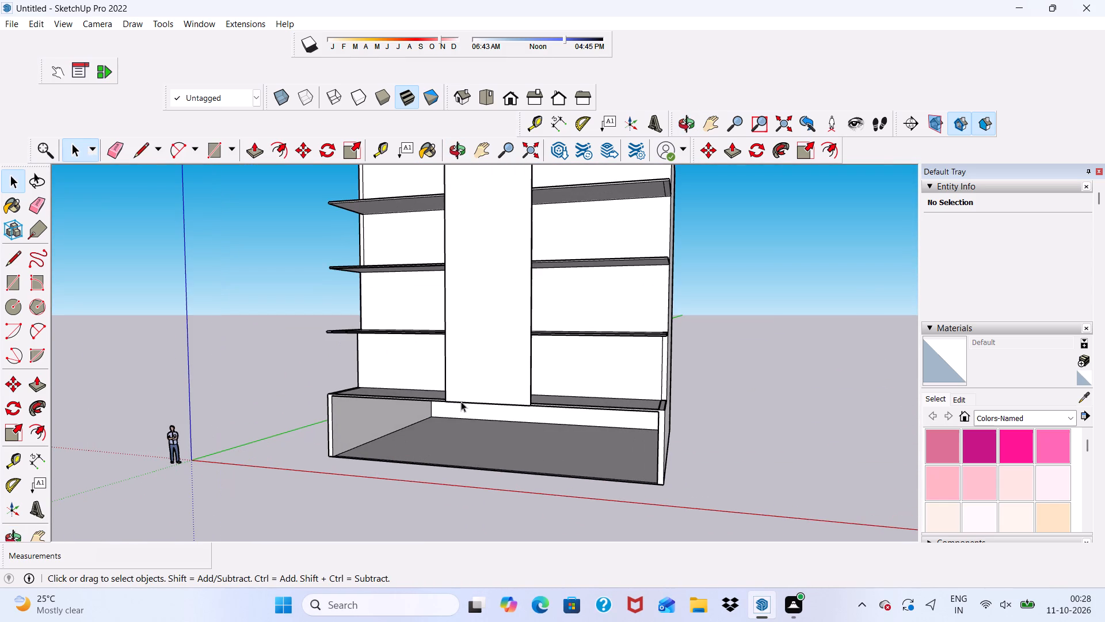
scroll(477, 408, down, 2)
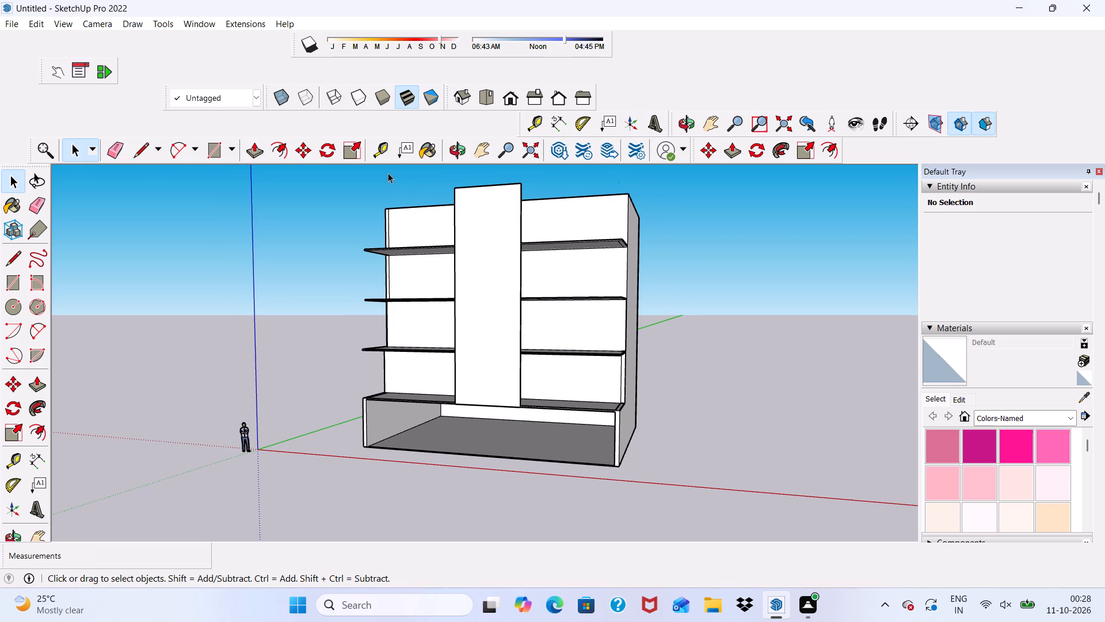
scroll(423, 245, down, 2)
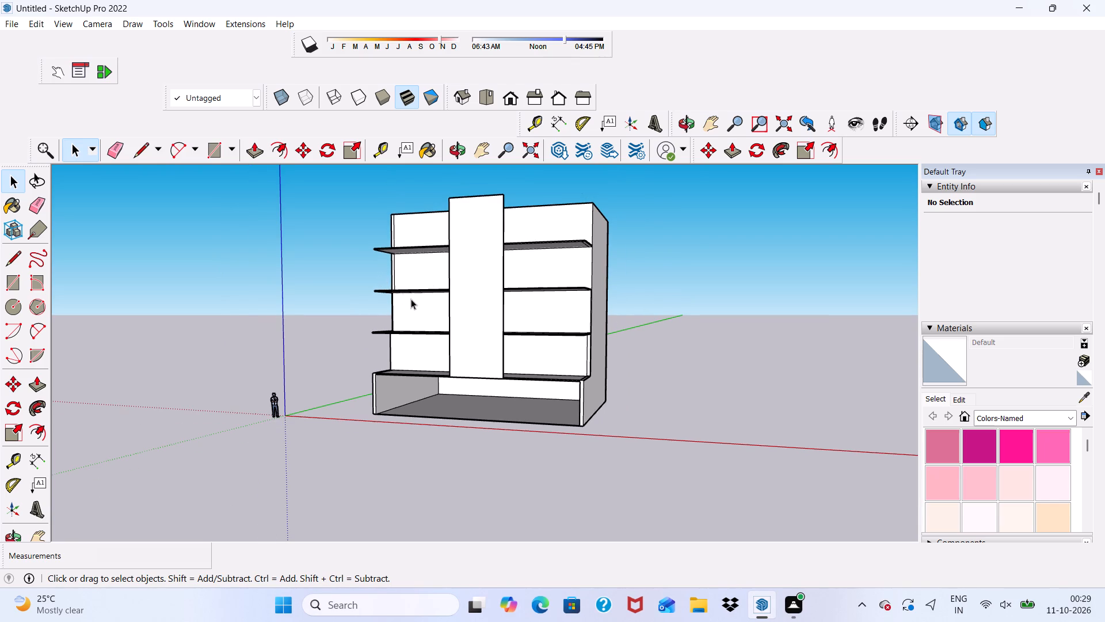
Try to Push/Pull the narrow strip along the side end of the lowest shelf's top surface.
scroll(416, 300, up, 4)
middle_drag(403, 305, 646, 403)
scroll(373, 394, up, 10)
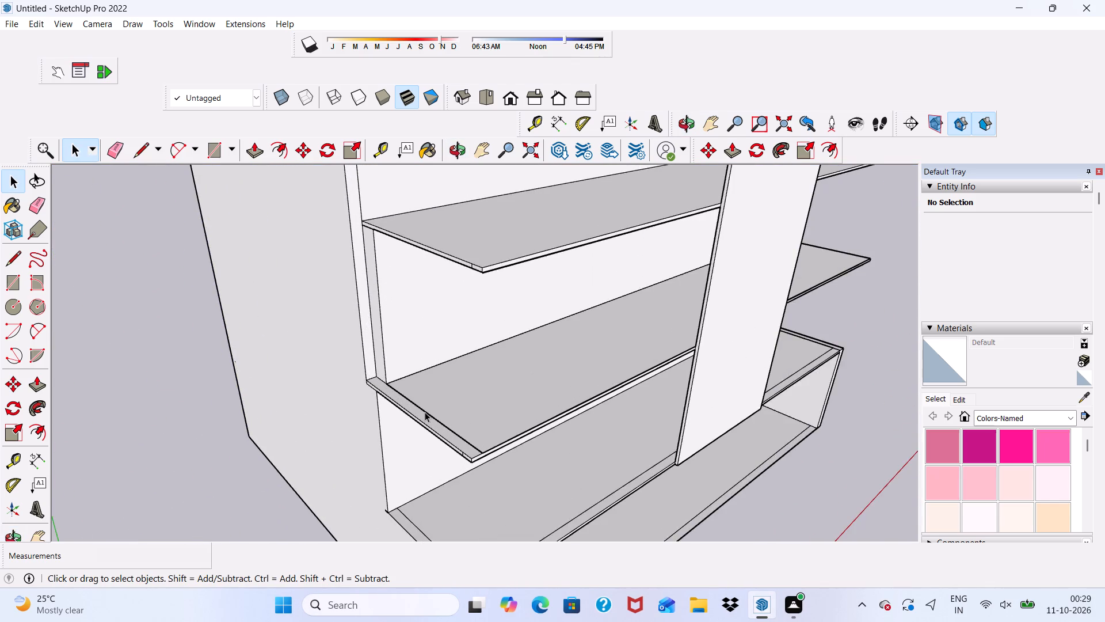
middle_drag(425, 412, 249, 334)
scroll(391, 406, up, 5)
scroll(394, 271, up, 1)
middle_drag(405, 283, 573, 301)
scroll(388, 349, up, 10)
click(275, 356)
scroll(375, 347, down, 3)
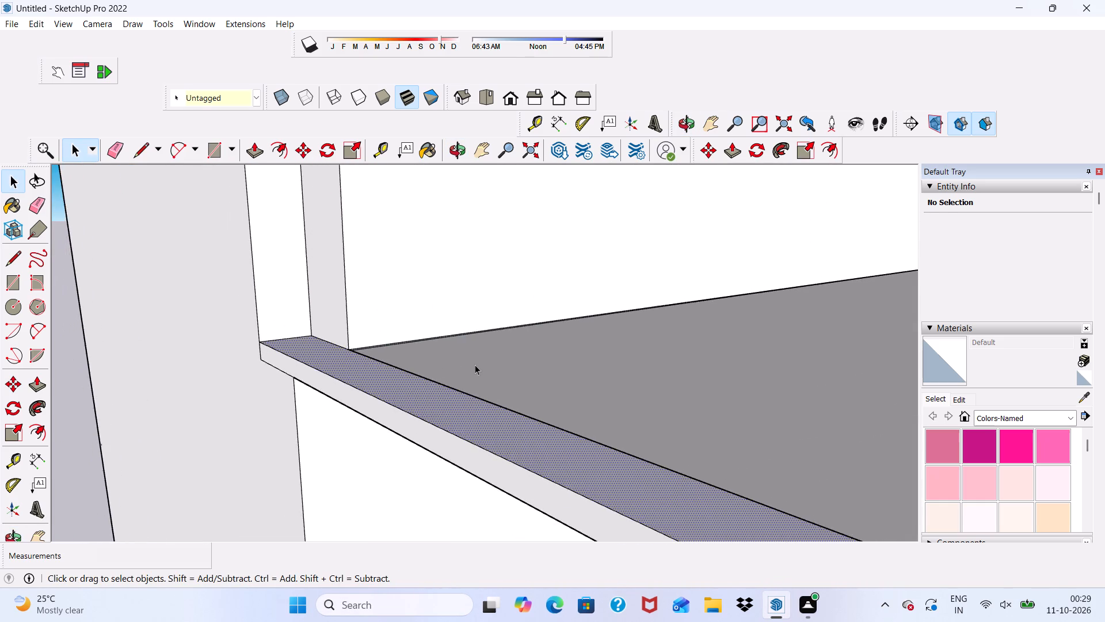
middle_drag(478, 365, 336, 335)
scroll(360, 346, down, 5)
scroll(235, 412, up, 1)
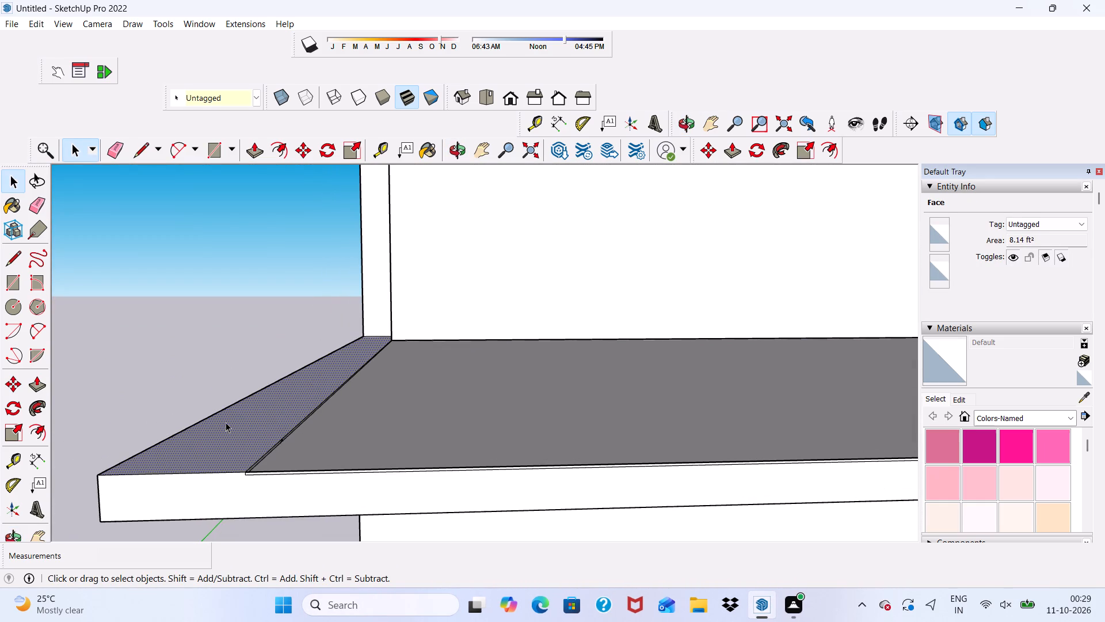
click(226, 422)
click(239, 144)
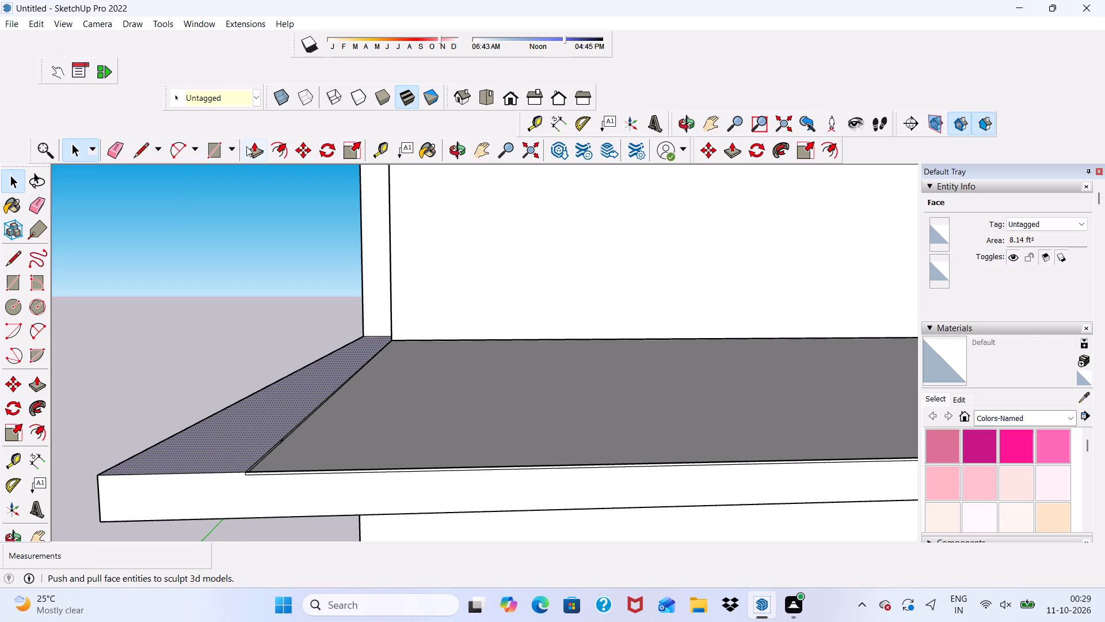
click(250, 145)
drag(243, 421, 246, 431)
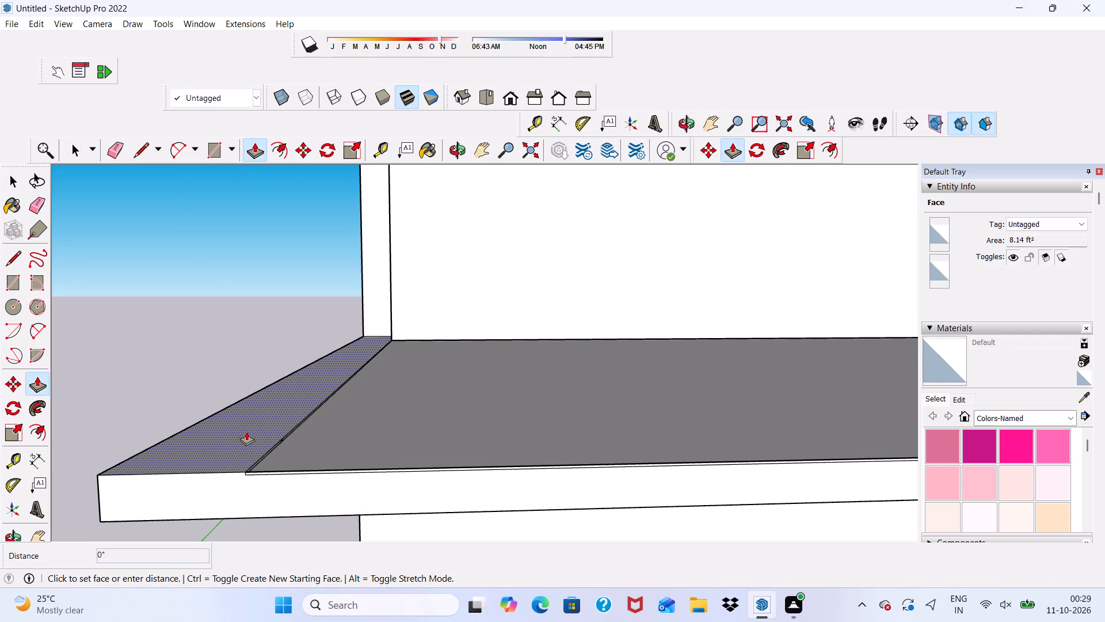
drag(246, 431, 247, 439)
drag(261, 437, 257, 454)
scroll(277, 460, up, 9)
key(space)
Push/Pull the lowest shelf's large recessed top face 3/16" to match the level of the narrow side strip.
click(359, 438)
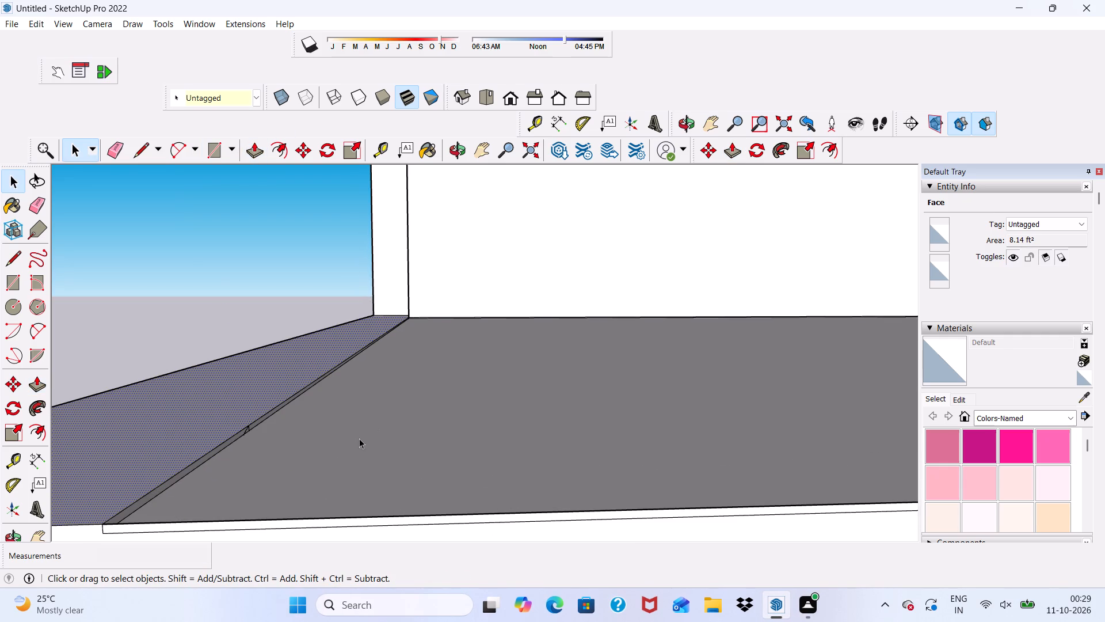
click(256, 147)
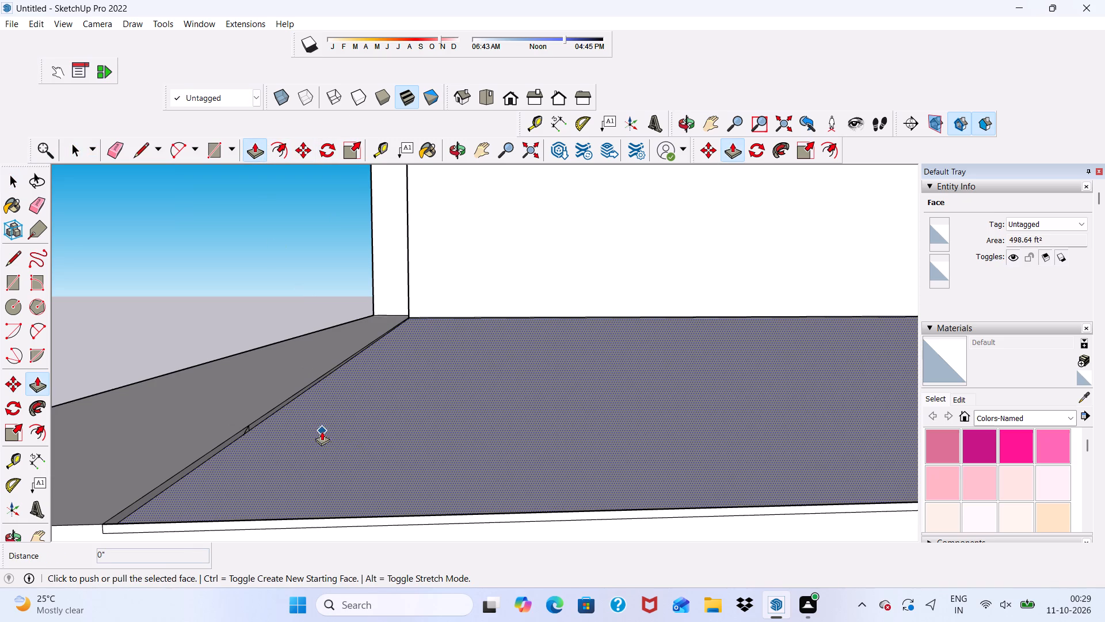
click(325, 435)
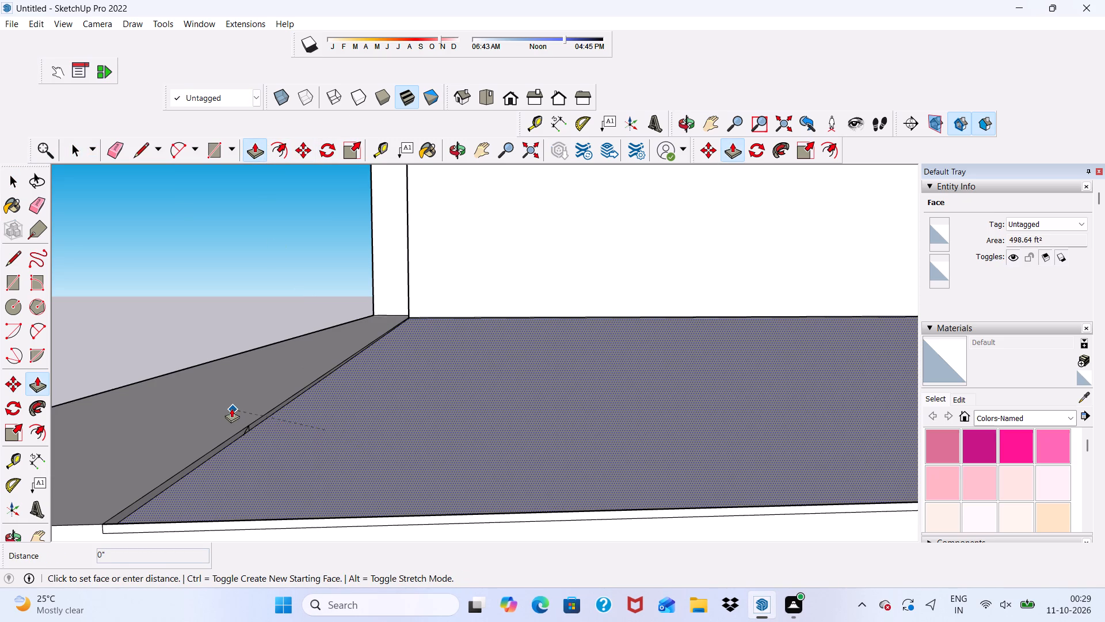
click(148, 423)
scroll(242, 375, down, 5)
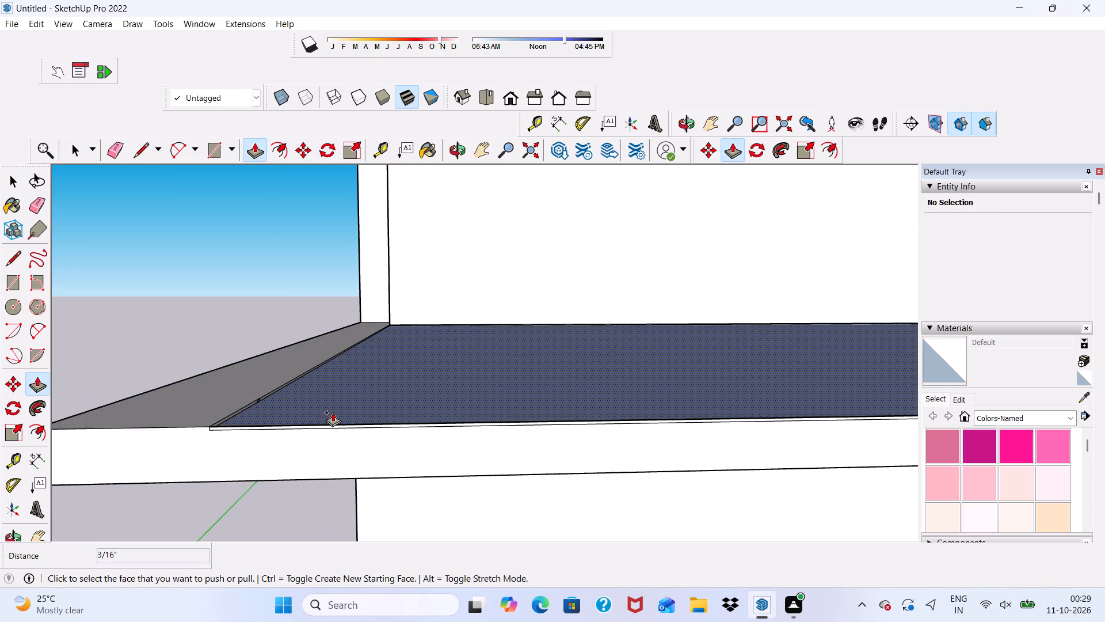
scroll(336, 404, down, 1)
middle_drag(336, 404, 228, 502)
scroll(387, 367, up, 6)
click(379, 359)
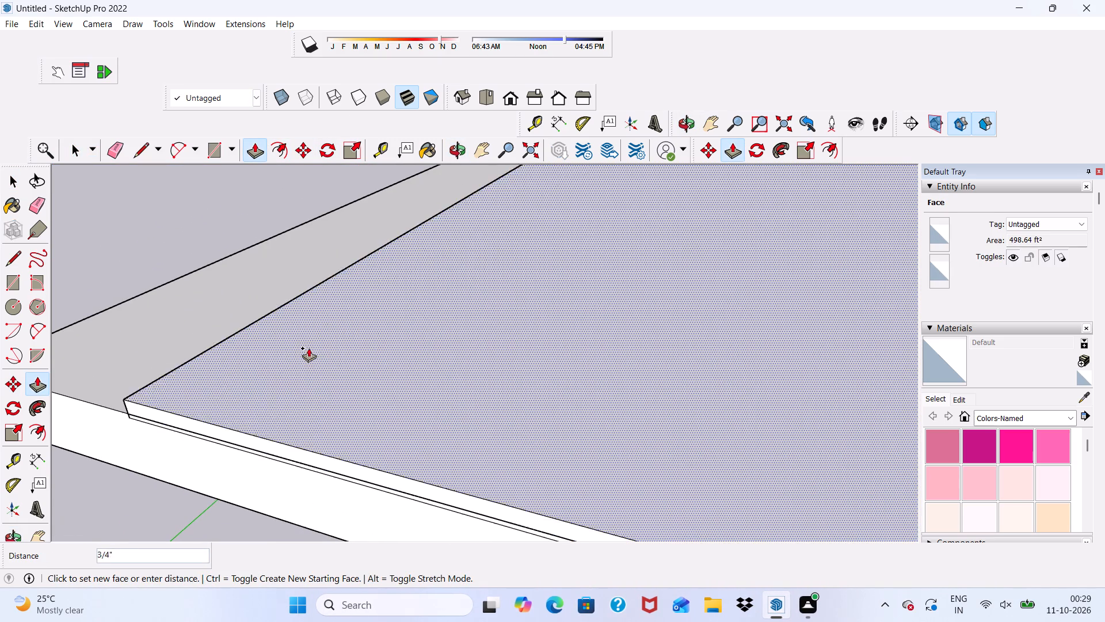
click(91, 392)
Push/Pull the thin sliver face beside the side strip 51' 9" along the shelf's front to its opposite end.
scroll(226, 443, up, 4)
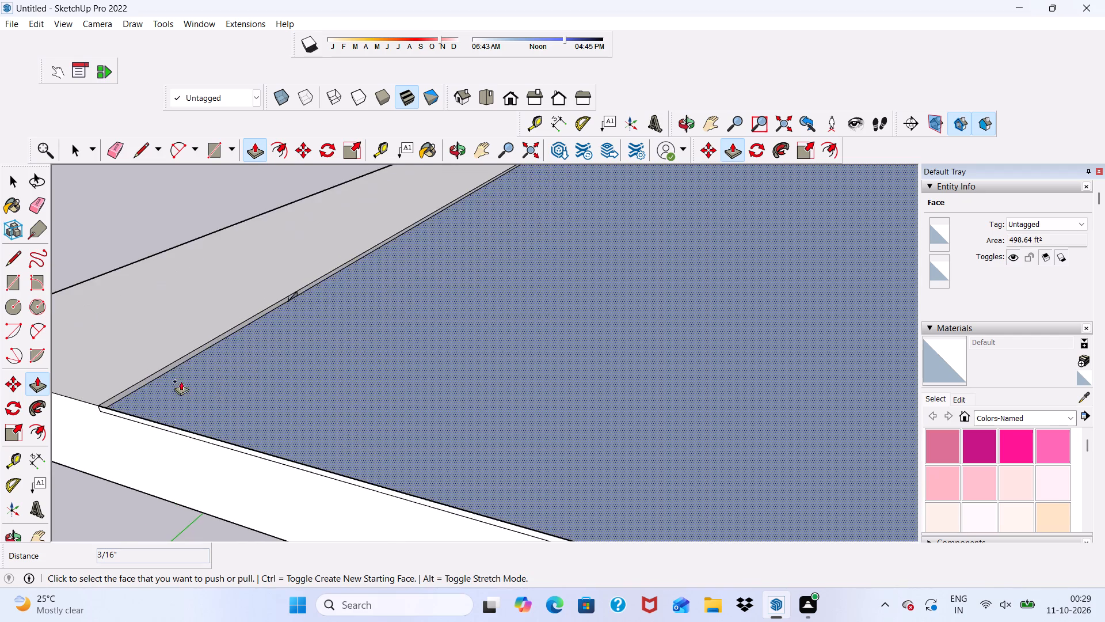
scroll(166, 369, up, 8)
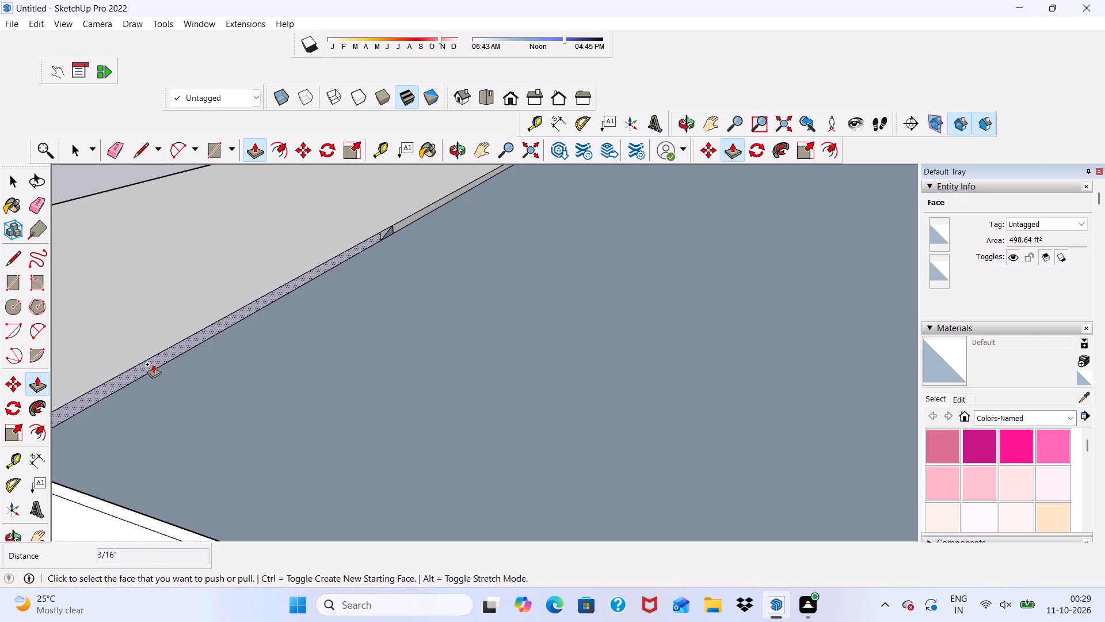
click(153, 364)
scroll(325, 361, down, 20)
scroll(325, 361, down, 6)
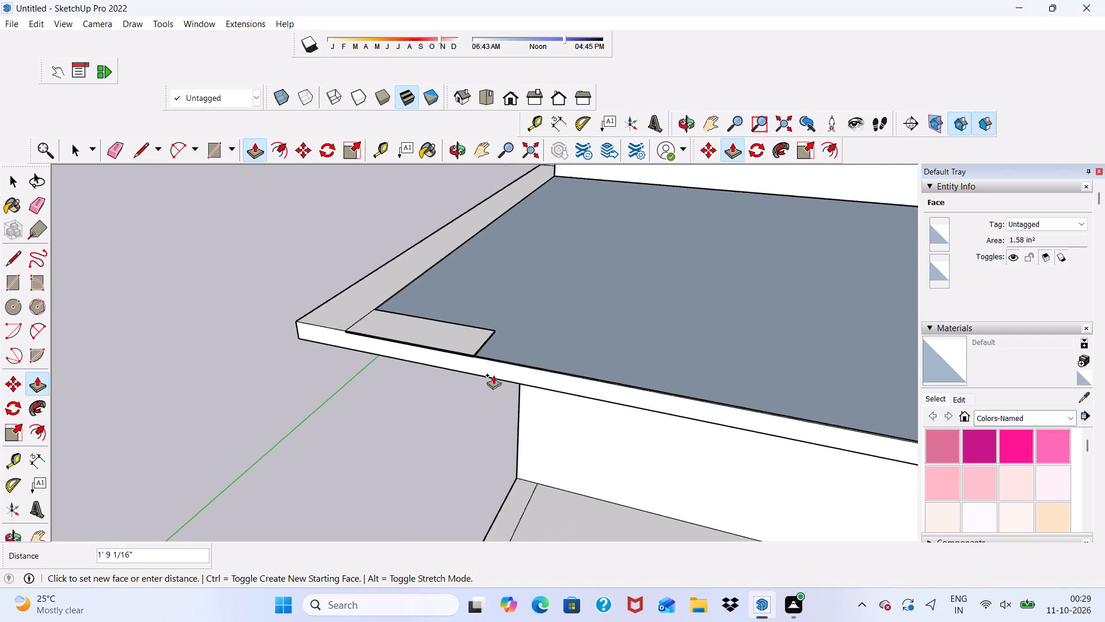
scroll(493, 375, down, 1)
scroll(478, 295, down, 19)
scroll(616, 323, up, 5)
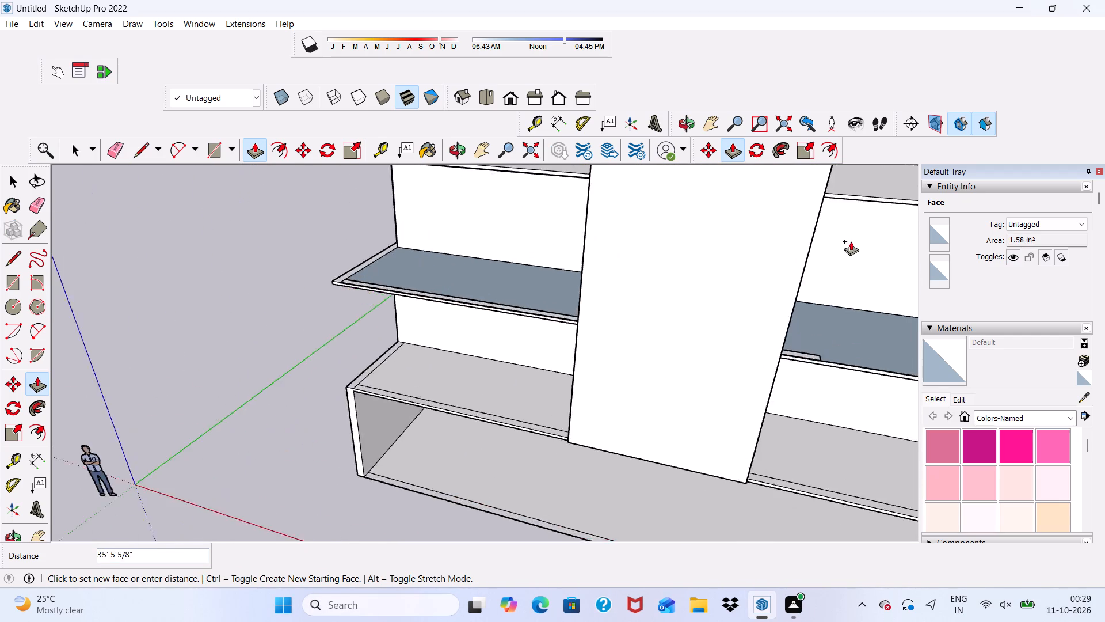
scroll(858, 258, down, 5)
middle_drag(845, 275, 587, 220)
scroll(589, 227, down, 1)
scroll(577, 376, up, 9)
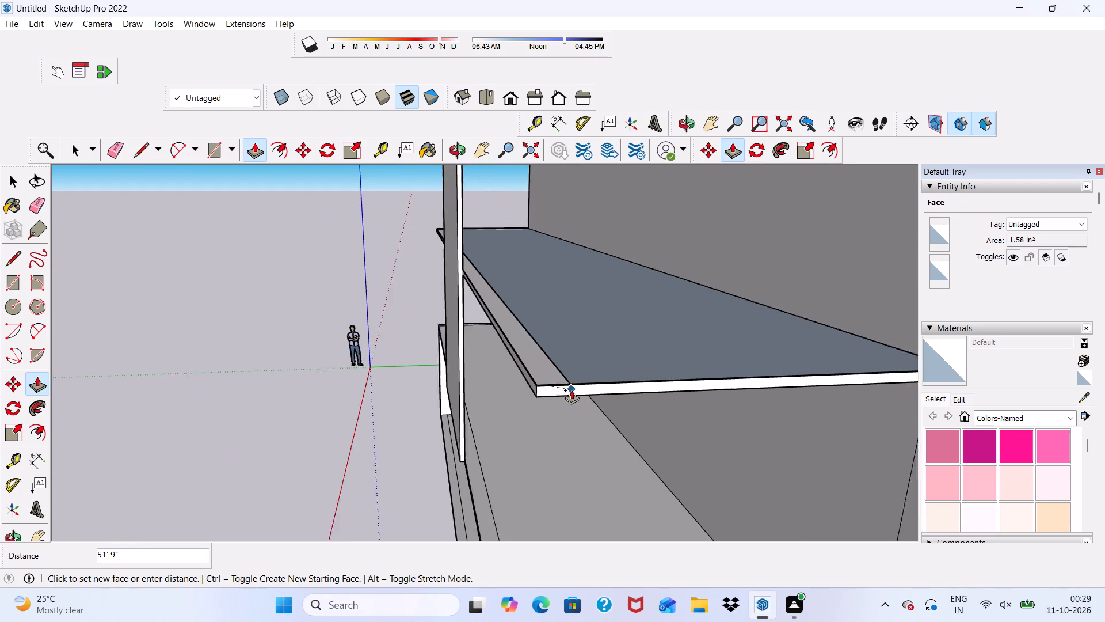
scroll(571, 390, up, 12)
click(534, 389)
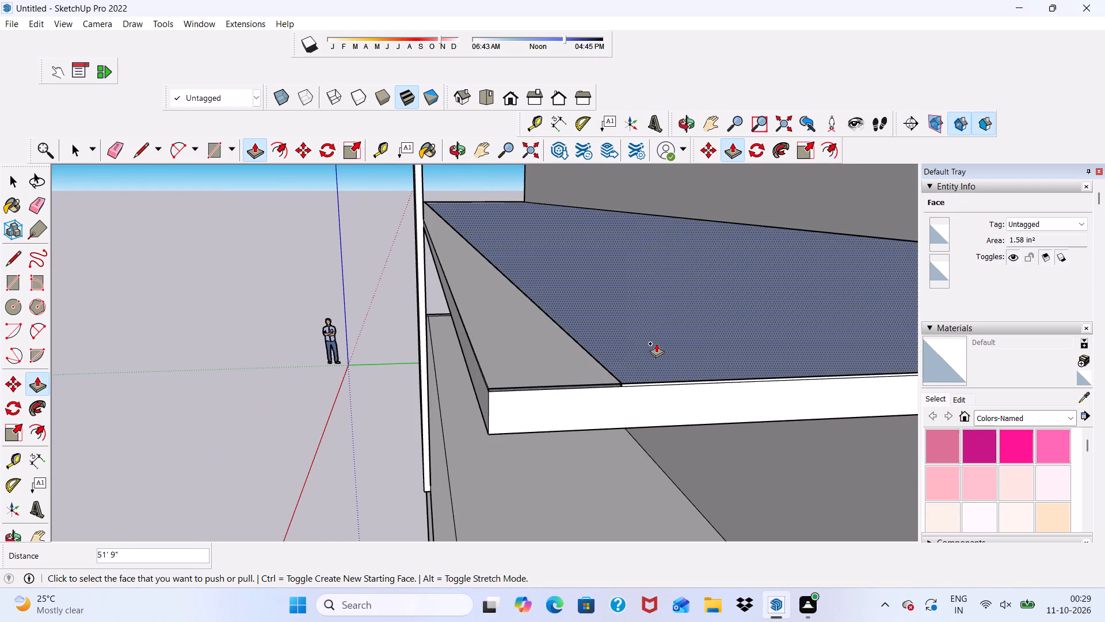
Push/Pull the top face of the lowest shelf's front strip by about 1/4".
scroll(617, 401, up, 16)
click(519, 389)
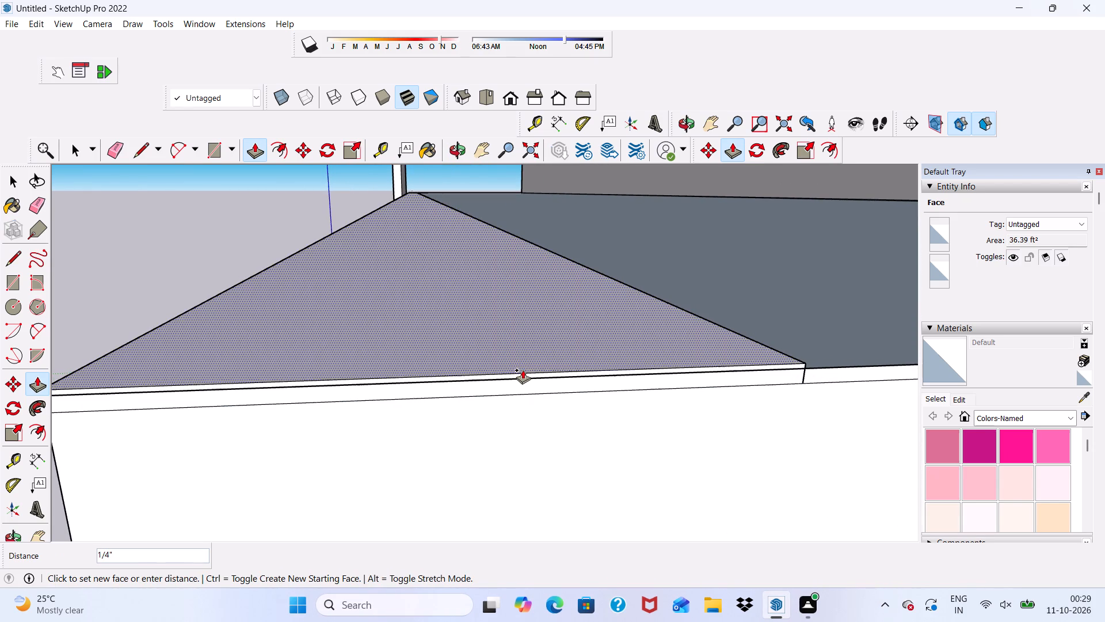
click(523, 366)
Push/Pull the front strip's thin inner face 9' 3 11/16" across the shelf's depth toward the back panel.
scroll(506, 362, down, 5)
middle_drag(753, 371, 496, 358)
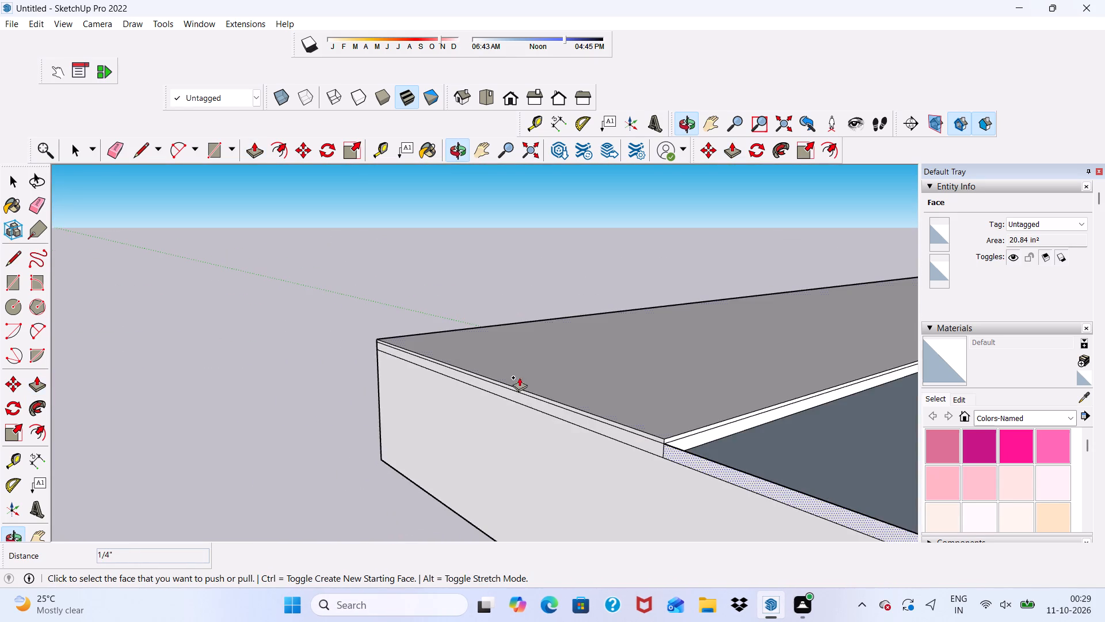
scroll(715, 417, up, 5)
scroll(683, 451, up, 3)
click(669, 456)
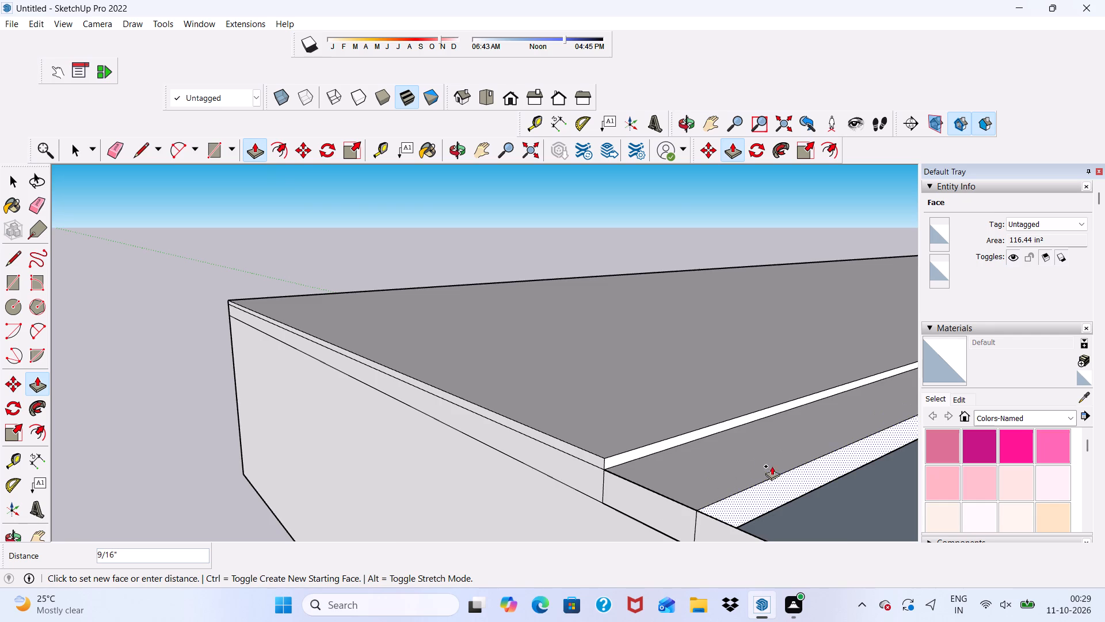
scroll(743, 453, down, 5)
scroll(654, 378, down, 6)
scroll(668, 389, down, 15)
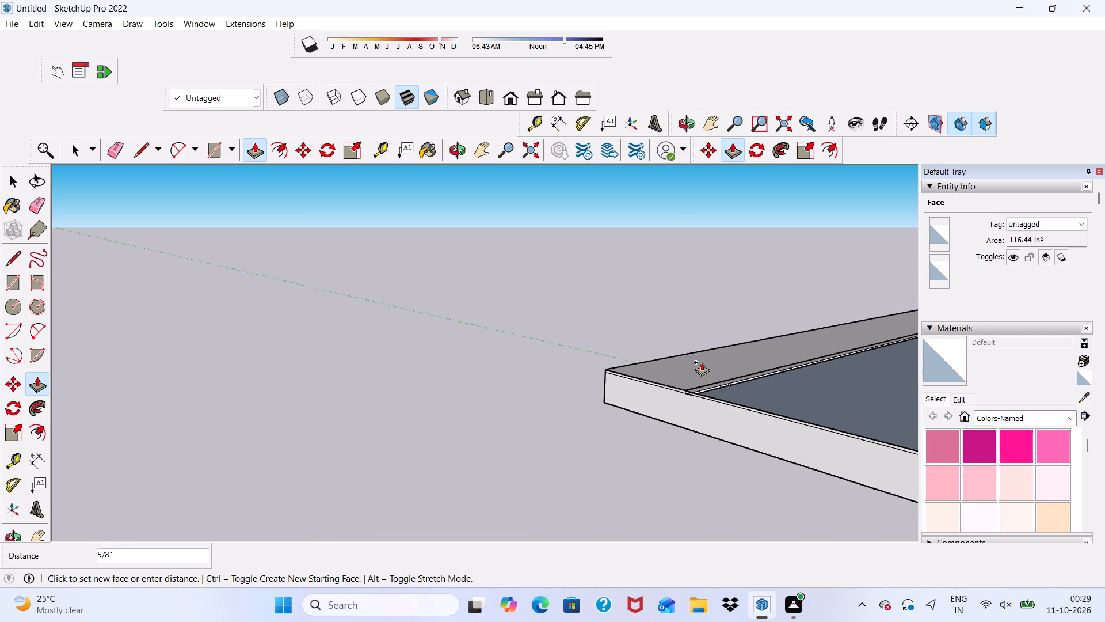
scroll(702, 362, down, 15)
scroll(773, 376, down, 1)
middle_drag(773, 376, 967, 396)
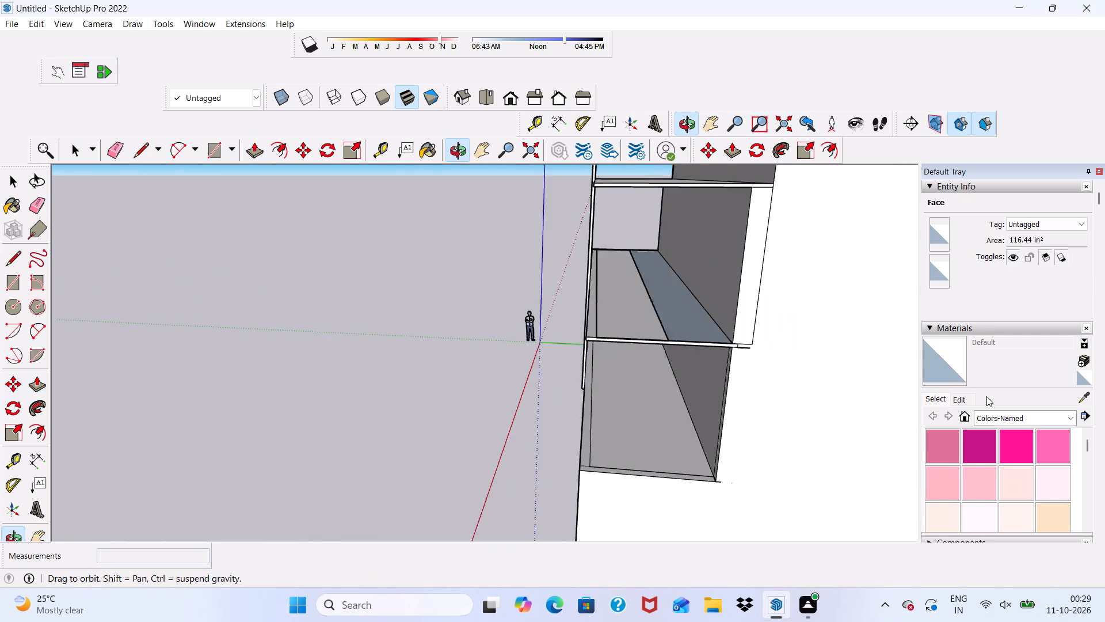
scroll(735, 325, up, 10)
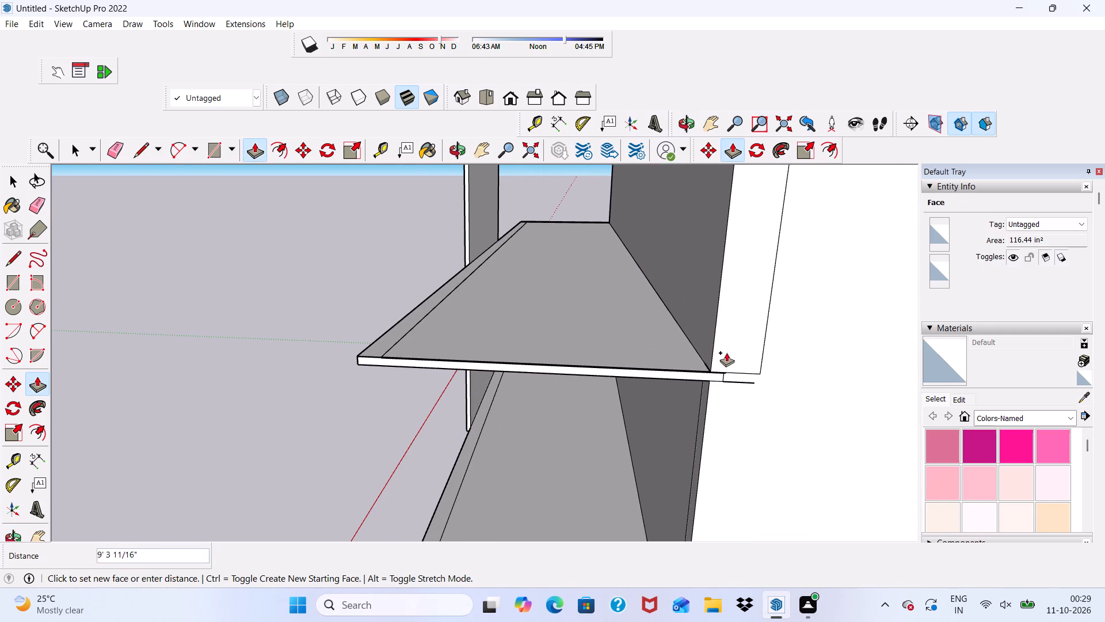
click(726, 352)
Examine the lowest shelf's filled top surface and edges at both ends of the cabinet.
scroll(449, 364, up, 5)
scroll(473, 286, up, 4)
scroll(538, 231, down, 1)
middle_drag(540, 238, 551, 293)
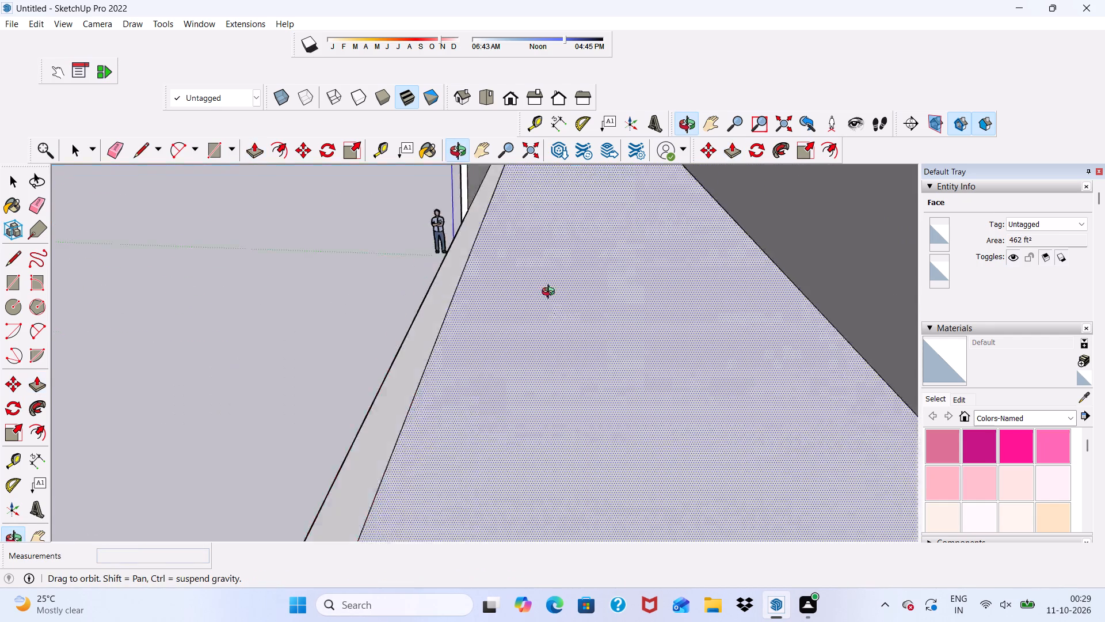
middle_drag(551, 293, 562, 337)
scroll(545, 256, up, 1)
scroll(475, 259, down, 11)
middle_drag(444, 333, 800, 329)
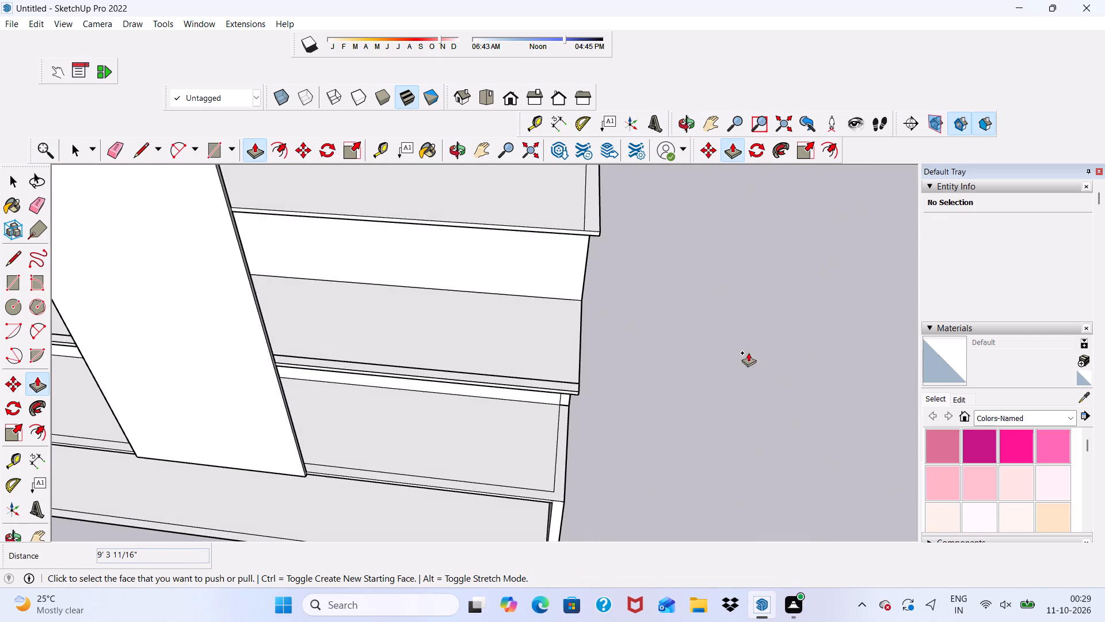
scroll(382, 373, up, 2)
scroll(398, 274, down, 11)
scroll(0, 235, up, 13)
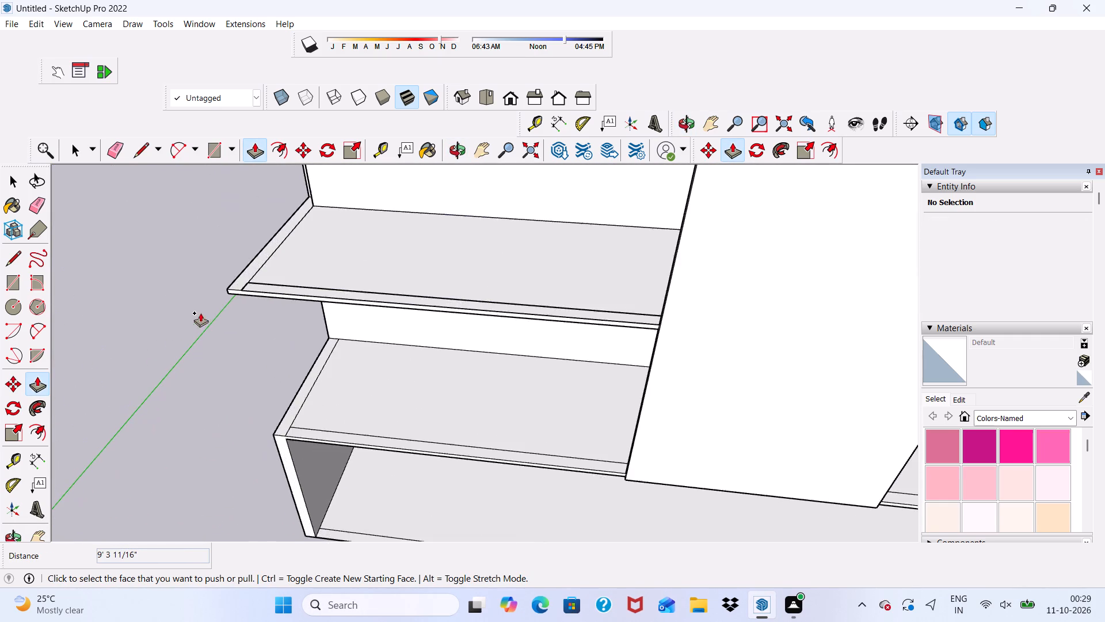
Erase the seam edge near the front corner of the lowest shelf's top, where the front and side strips meet.
scroll(200, 313, up, 4)
middle_drag(254, 279, 486, 245)
scroll(236, 371, up, 5)
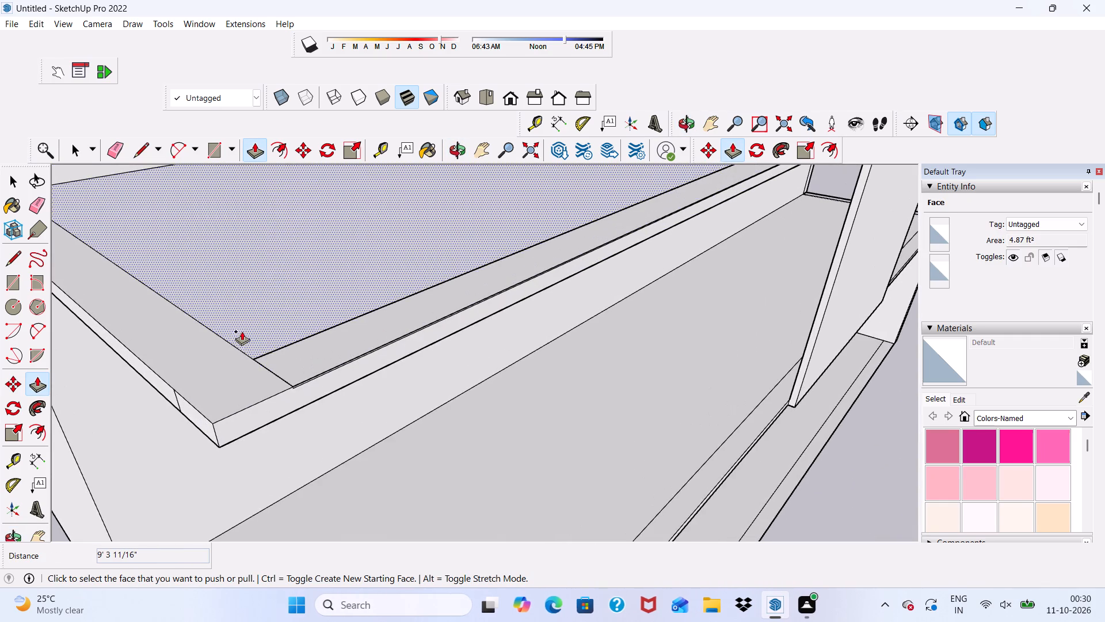
scroll(252, 366, up, 5)
scroll(282, 376, down, 1)
scroll(284, 376, up, 5)
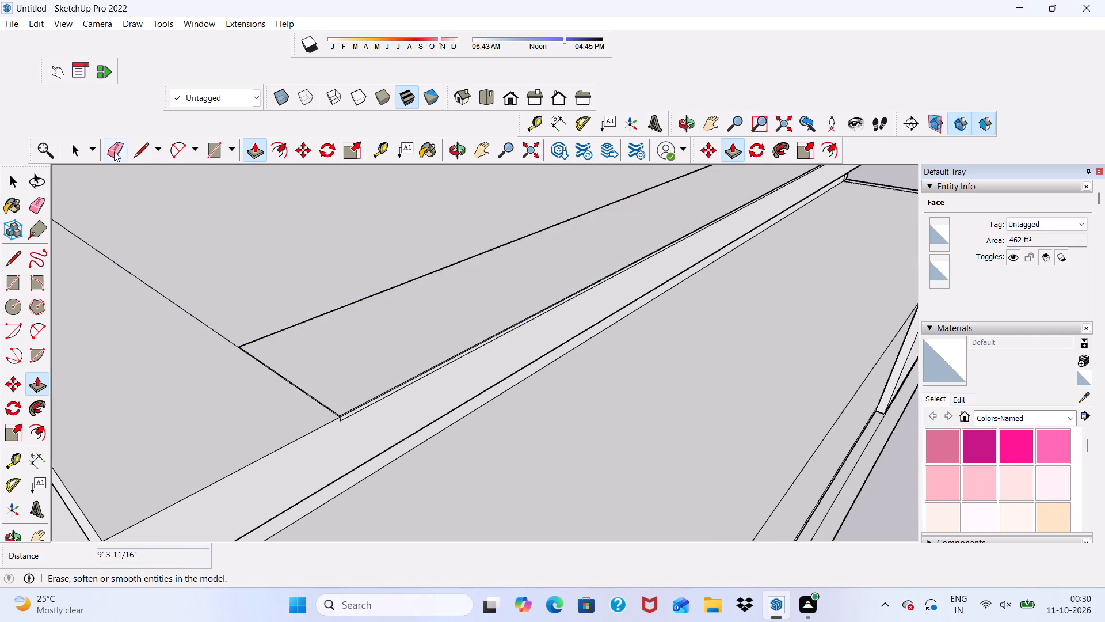
click(114, 151)
drag(276, 323, 279, 339)
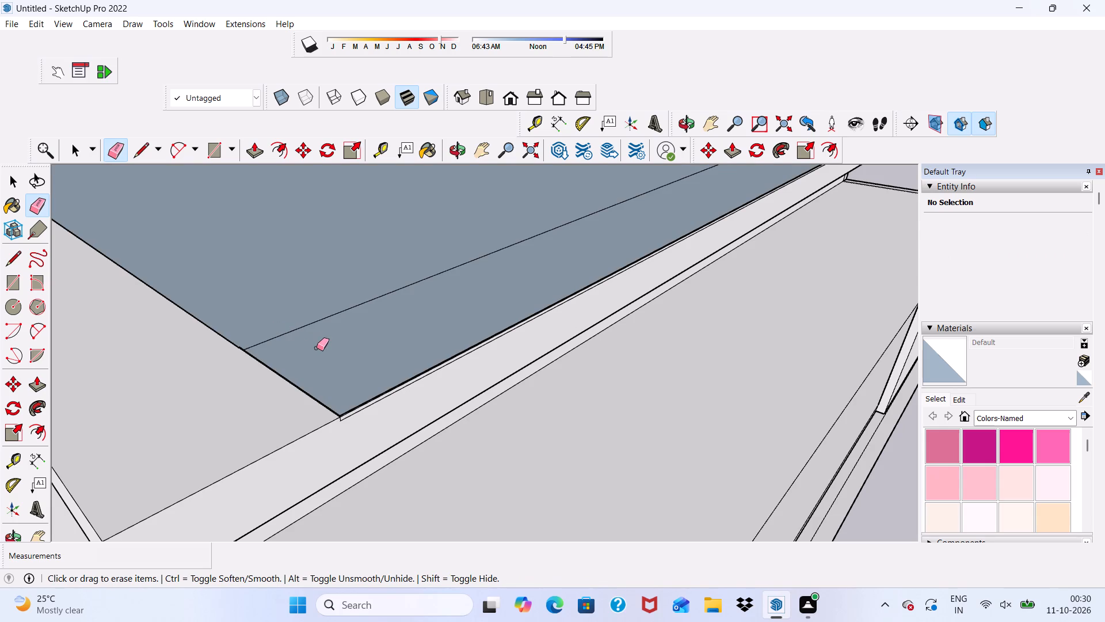
Undo the last seam erasure at the front corner of the lowest shelf's top.
right_click(319, 343)
key(ctrl+z)
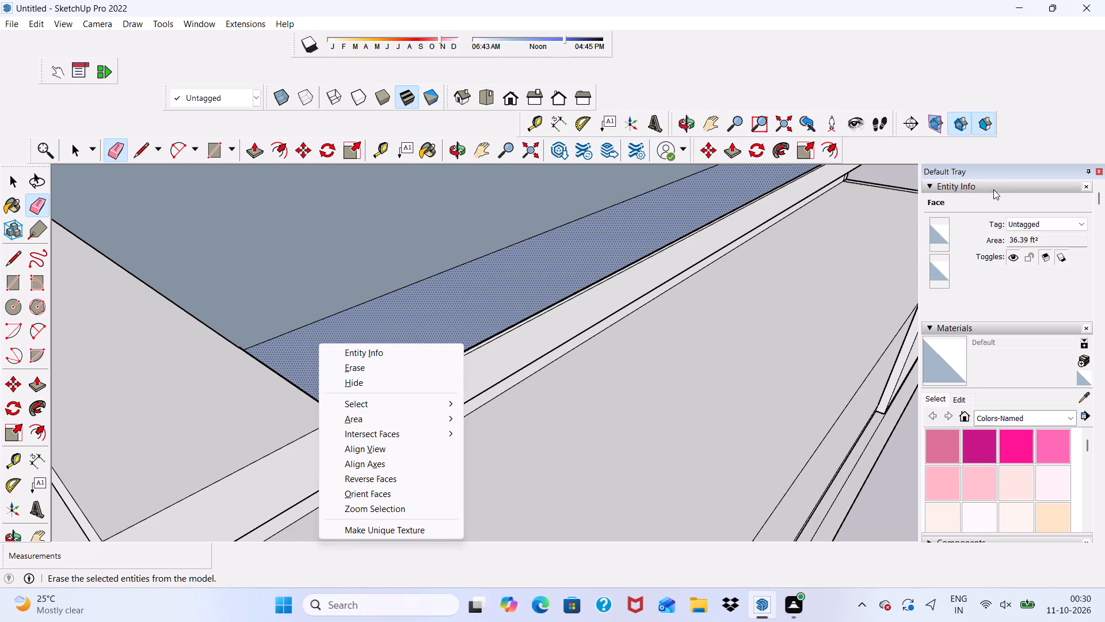
key(space)
click(888, 168)
key(space)
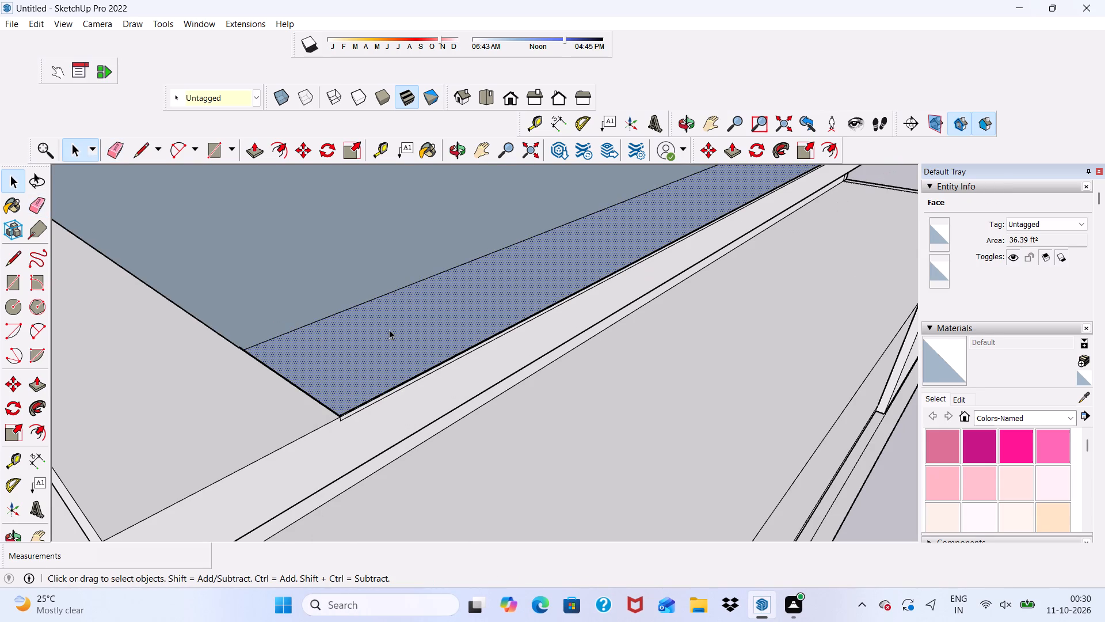
key(ctrl+z)
Push/Pull the thin end face at the shelf top's front corner by 9" to the shelf's end.
scroll(352, 423, up, 9)
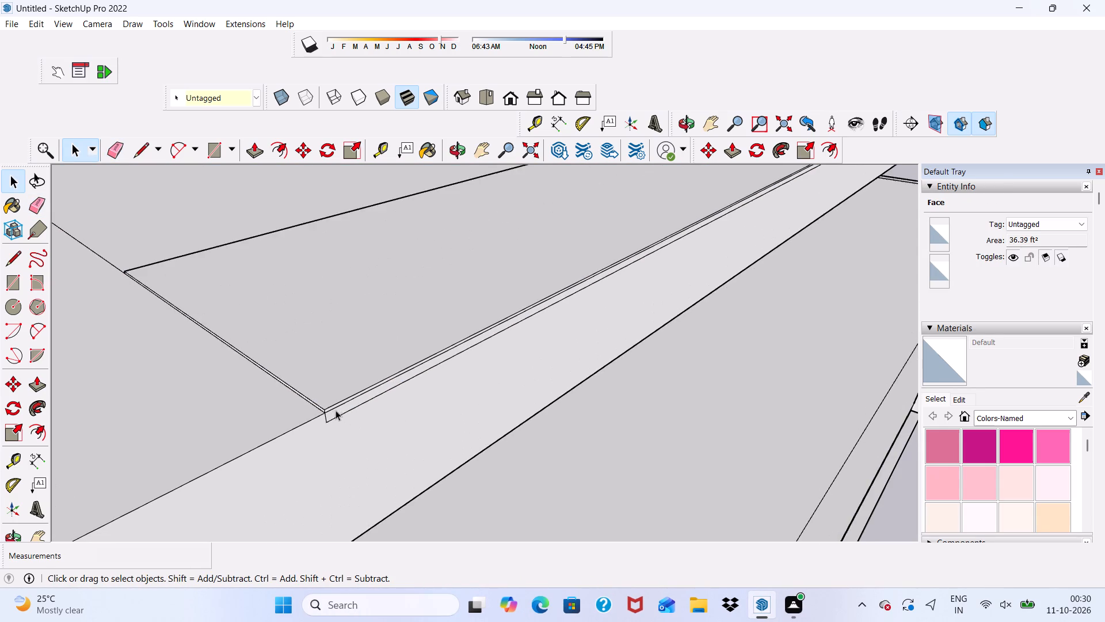
scroll(336, 408, up, 20)
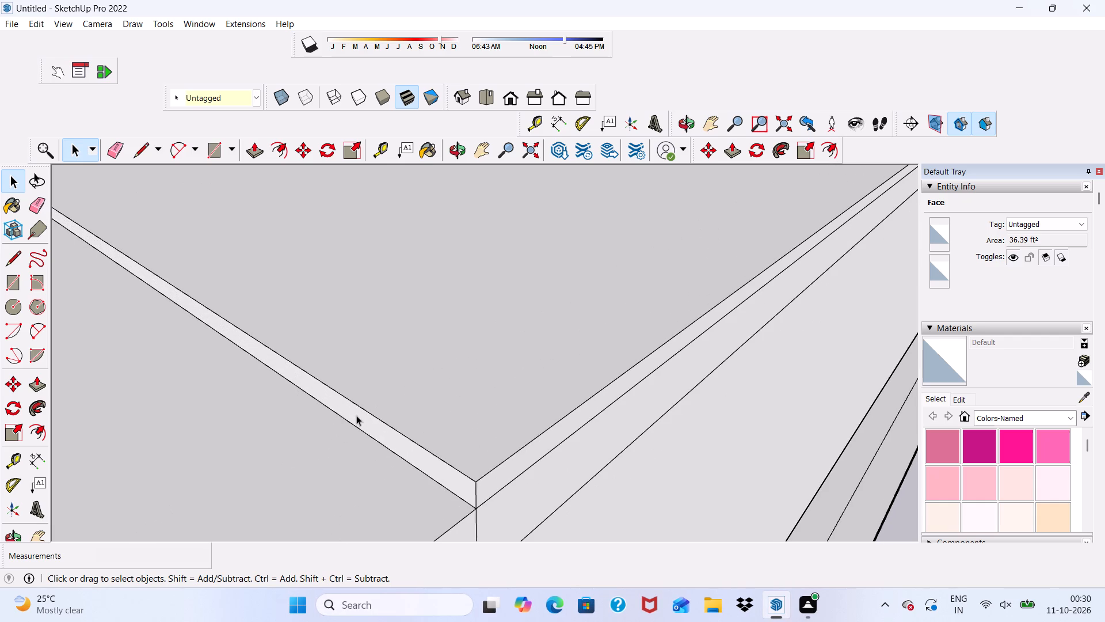
click(356, 415)
click(256, 141)
scroll(358, 419, down, 5)
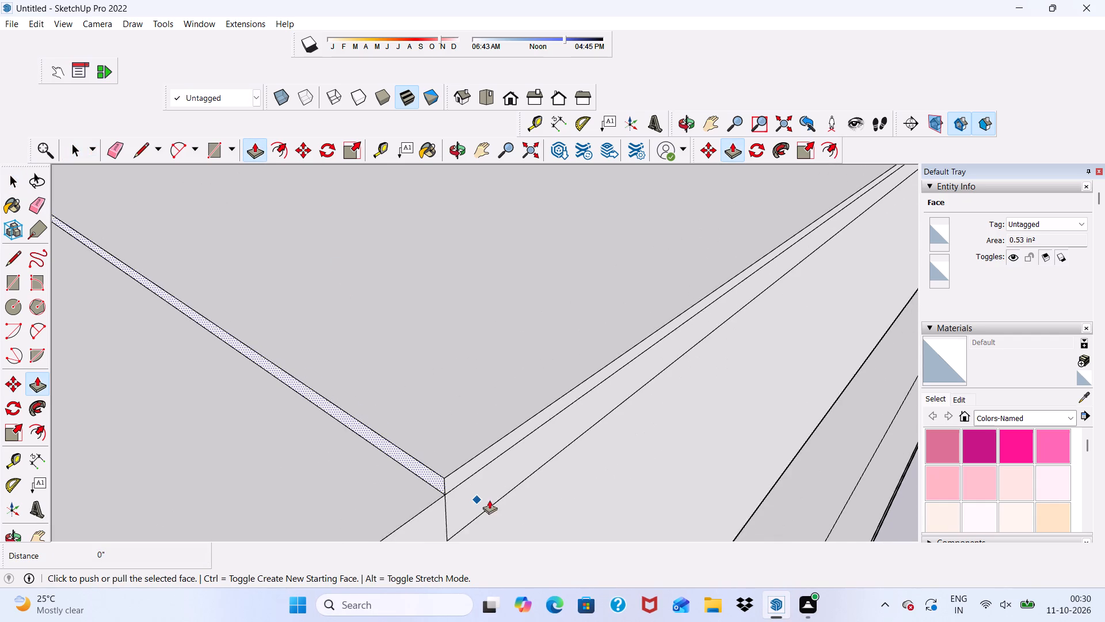
scroll(490, 500, up, 1)
scroll(436, 453, up, 4)
click(402, 467)
scroll(382, 476, down, 6)
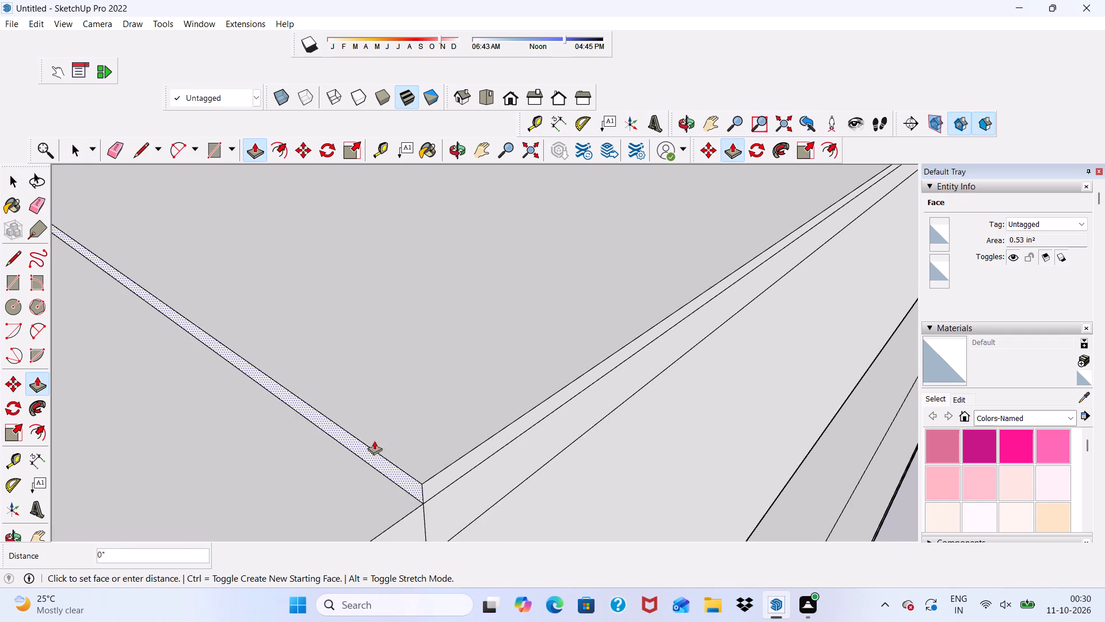
scroll(374, 441, down, 13)
scroll(273, 437, down, 11)
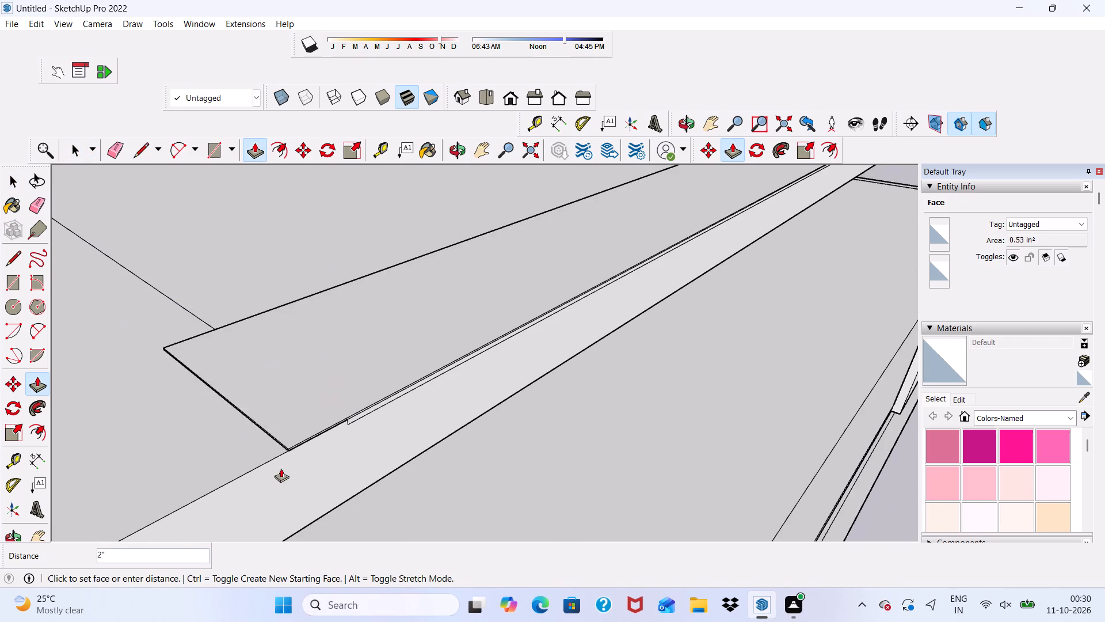
scroll(268, 439, down, 9)
scroll(271, 495, up, 5)
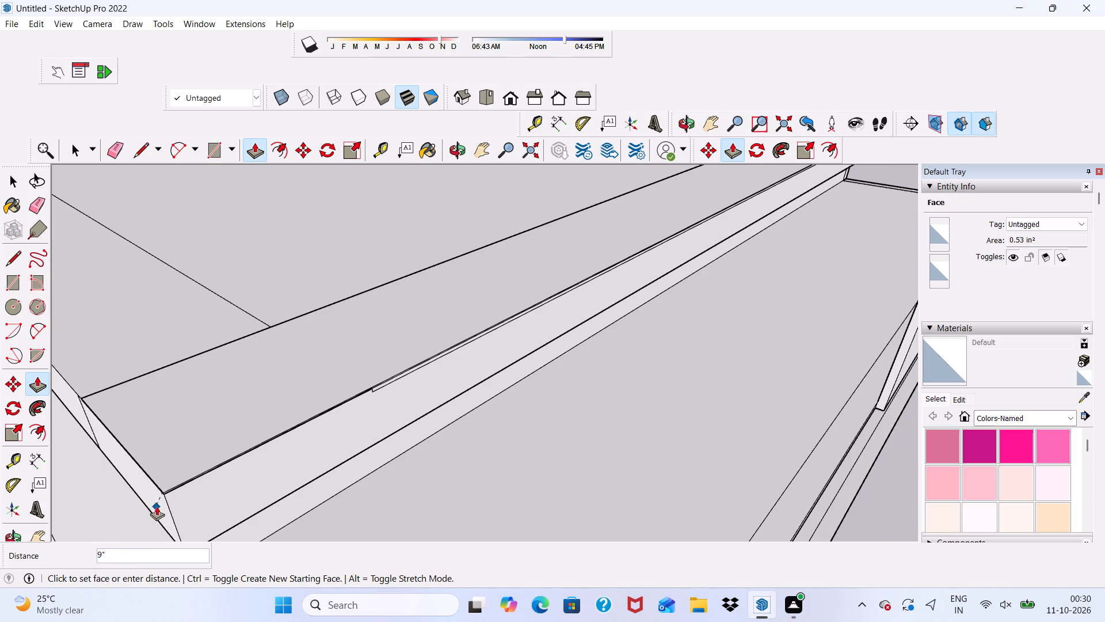
click(157, 506)
scroll(185, 444, down, 6)
Push/Pull the thin 52' 6" long inner face of the shelf's edge strip 10' 5/8" across the shelf's depth.
middle_drag(256, 419, 696, 321)
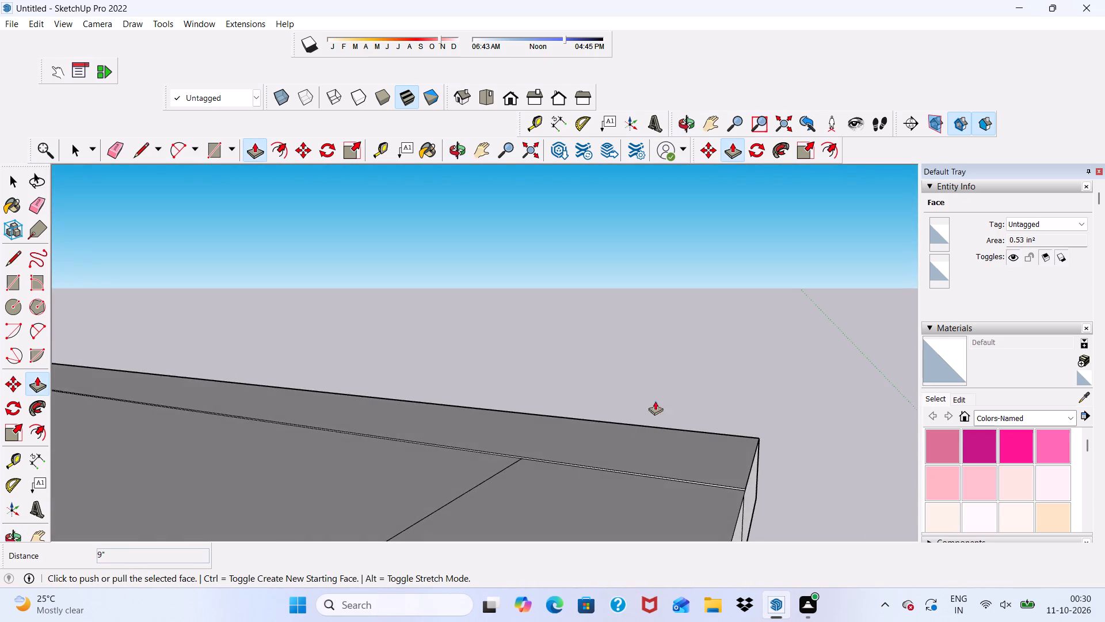
scroll(576, 497, up, 15)
scroll(537, 430, up, 3)
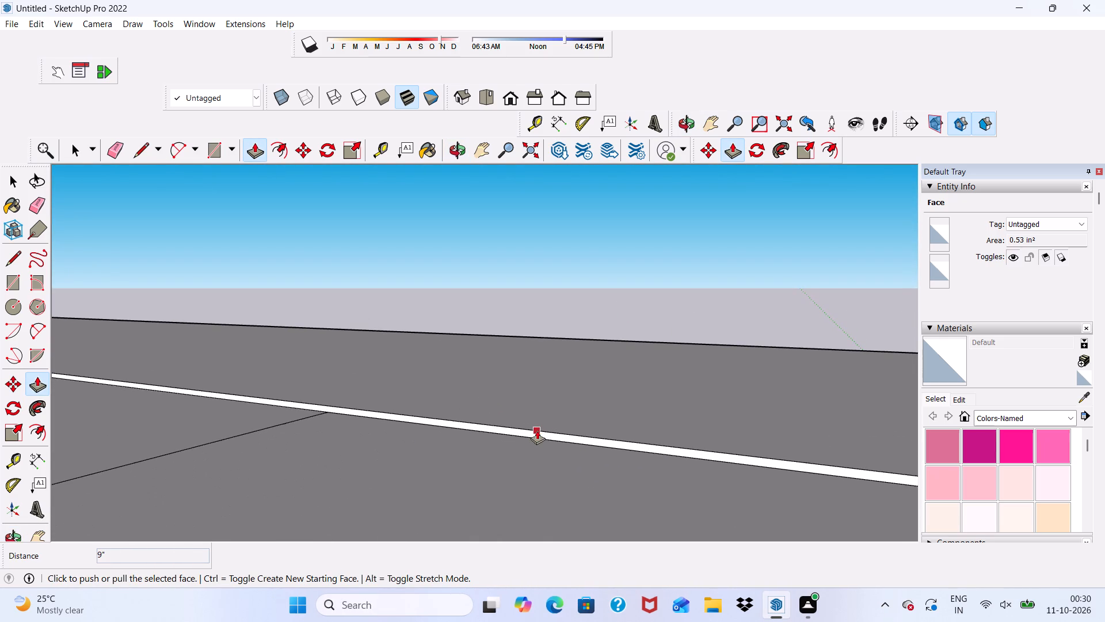
key(space)
click(532, 430)
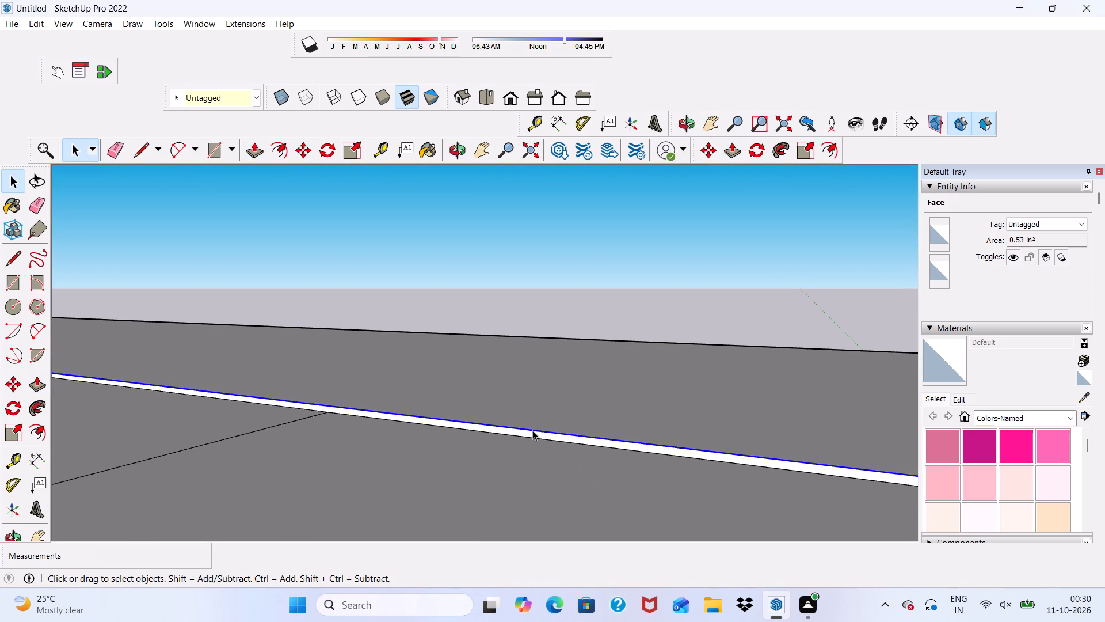
scroll(331, 381, down, 7)
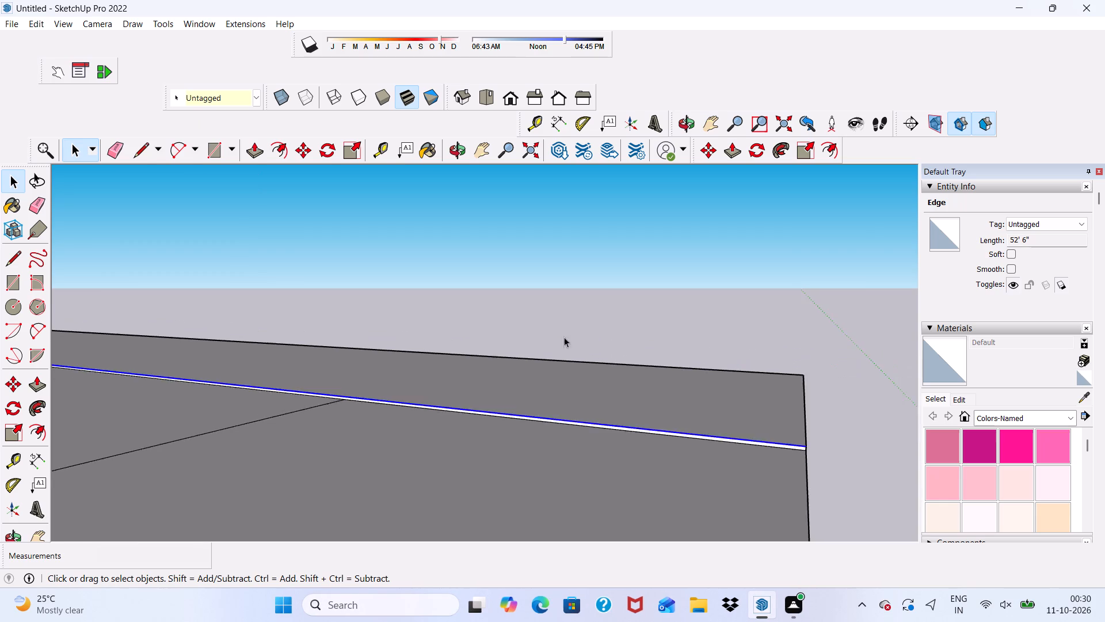
scroll(564, 337, down, 7)
middle_drag(395, 327, 149, 401)
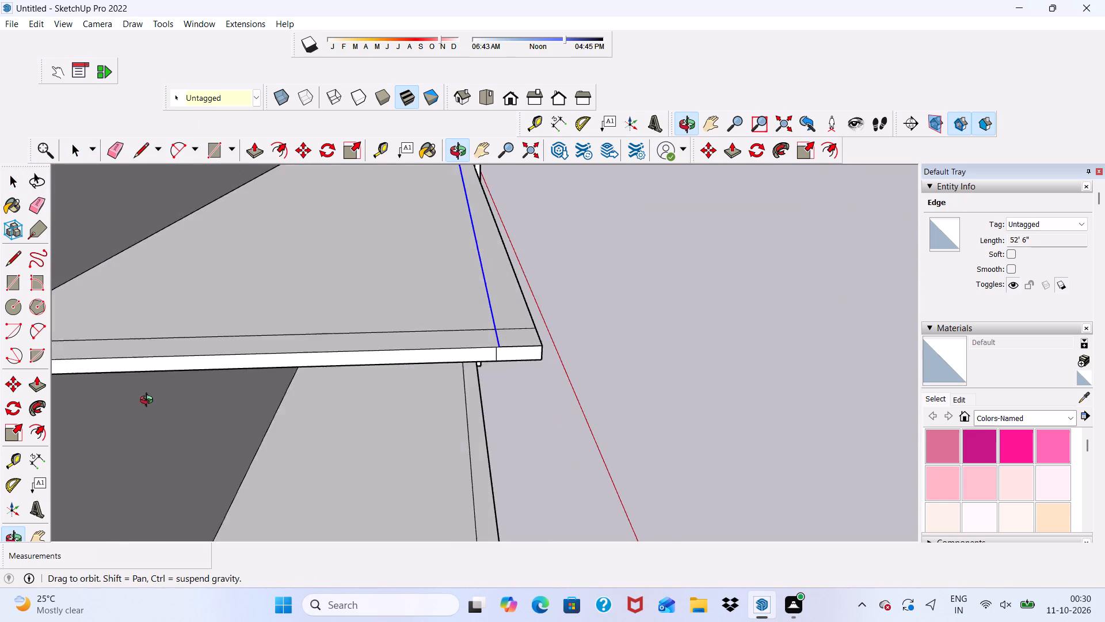
middle_drag(149, 401, 150, 403)
scroll(220, 257, up, 4)
scroll(687, 341, up, 11)
middle_drag(679, 389, 708, 348)
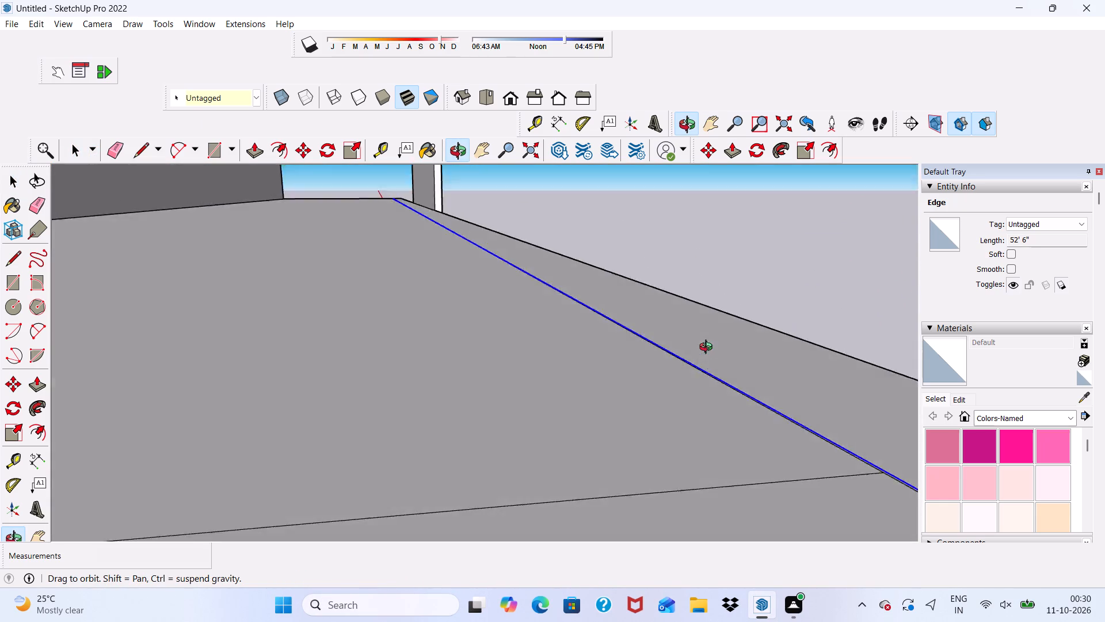
middle_drag(708, 348, 776, 321)
scroll(763, 477, up, 20)
scroll(763, 477, up, 1)
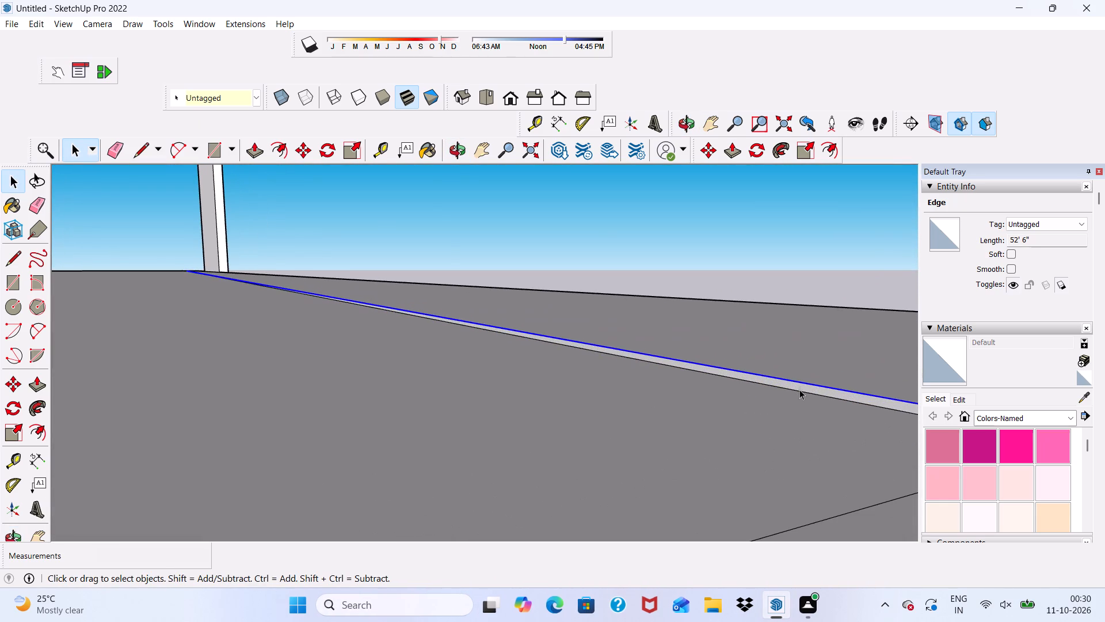
click(801, 387)
scroll(801, 387, up, 1)
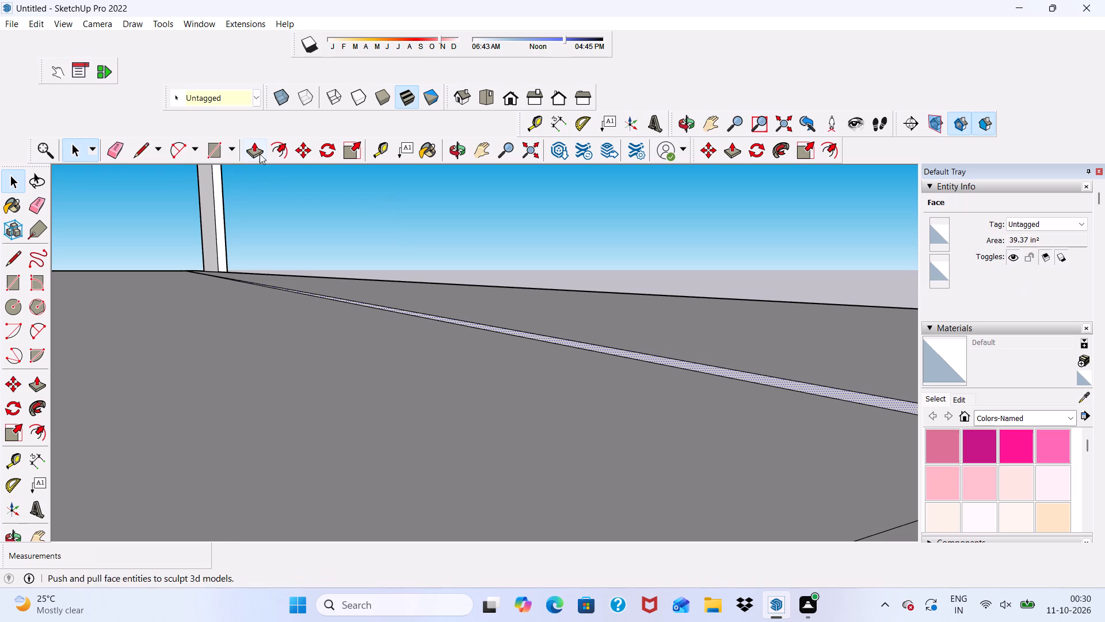
click(250, 149)
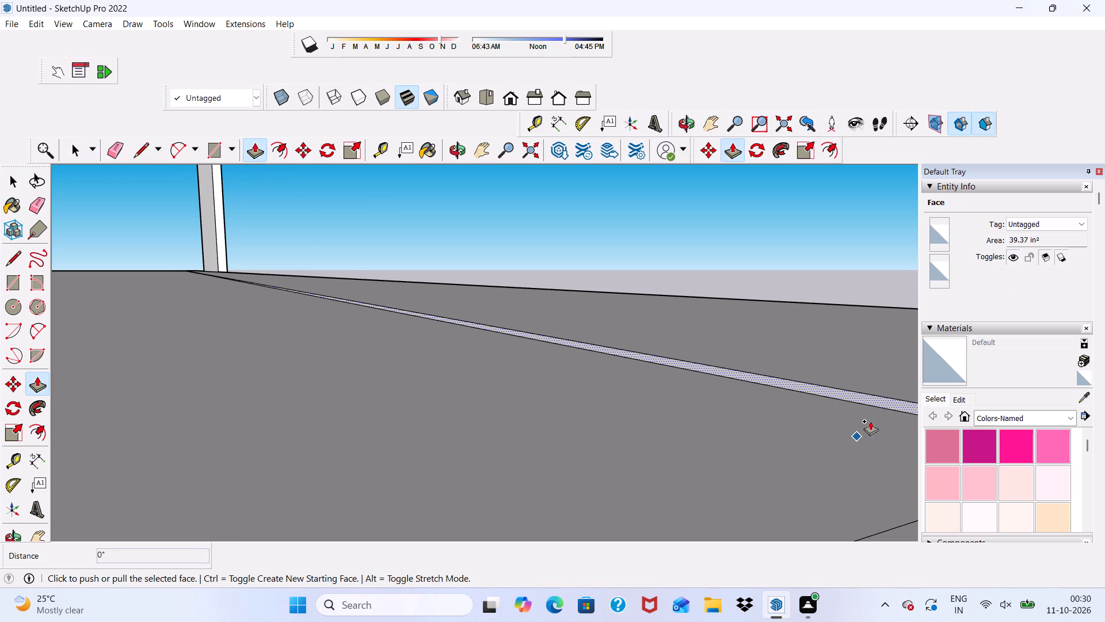
scroll(877, 388, up, 7)
click(867, 405)
scroll(673, 419, down, 5)
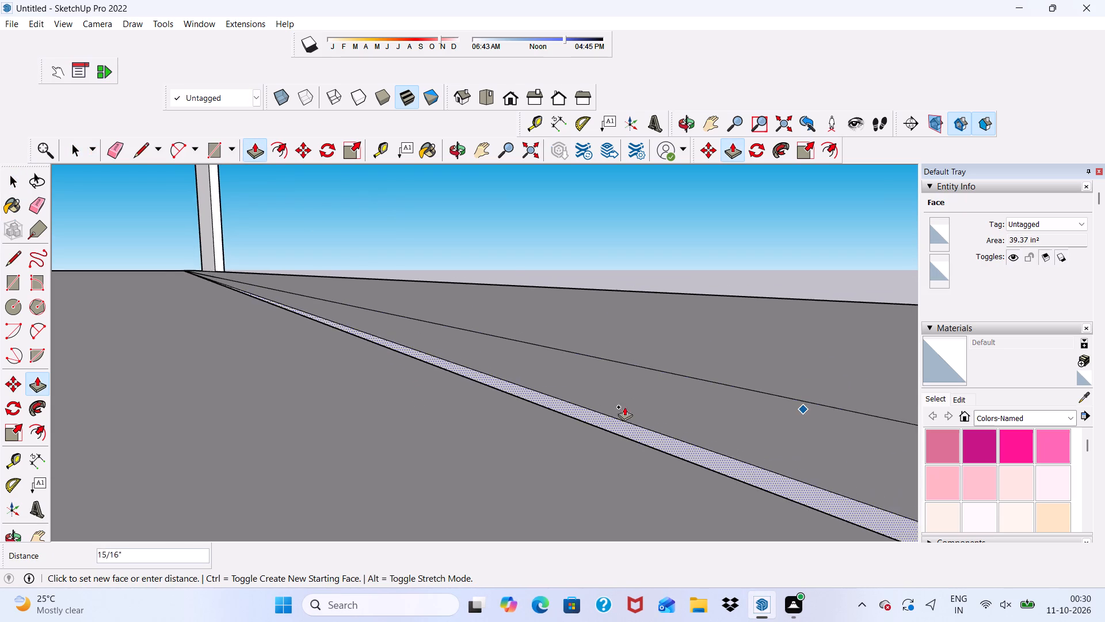
scroll(620, 404, down, 12)
scroll(613, 388, down, 20)
scroll(613, 388, down, 1)
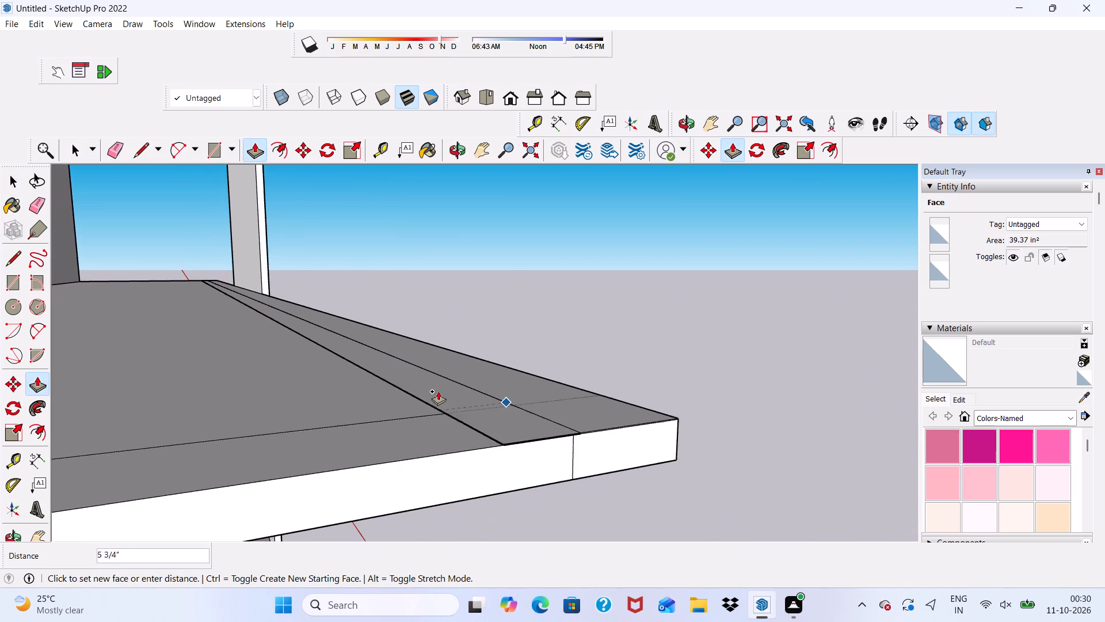
scroll(438, 391, down, 9)
scroll(97, 397, up, 1)
scroll(78, 395, down, 17)
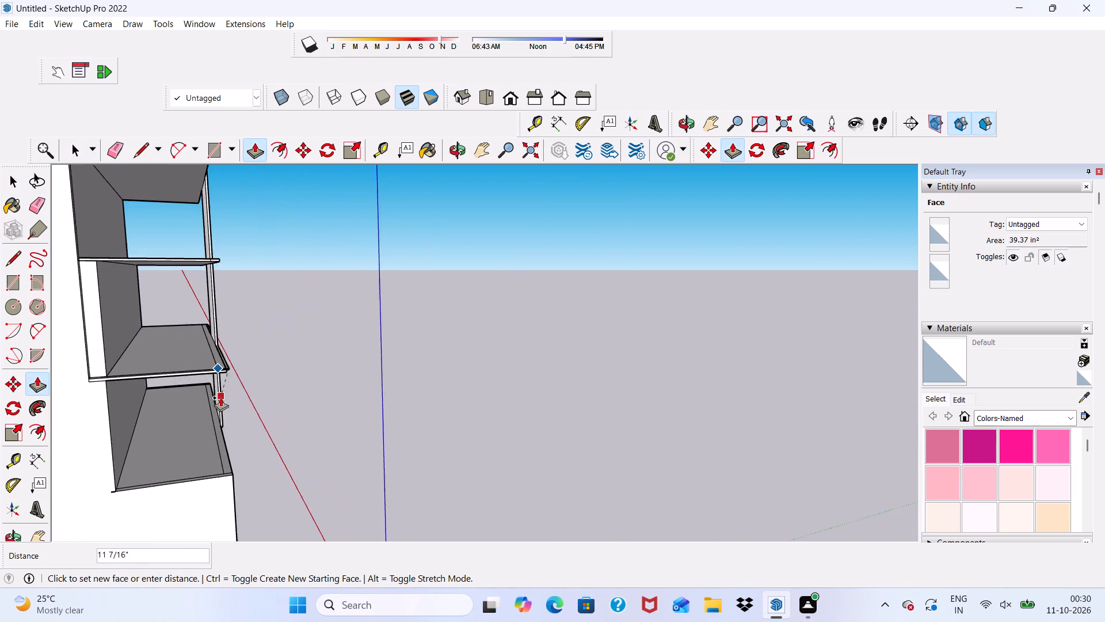
scroll(151, 384, up, 6)
scroll(75, 384, up, 4)
scroll(69, 361, down, 9)
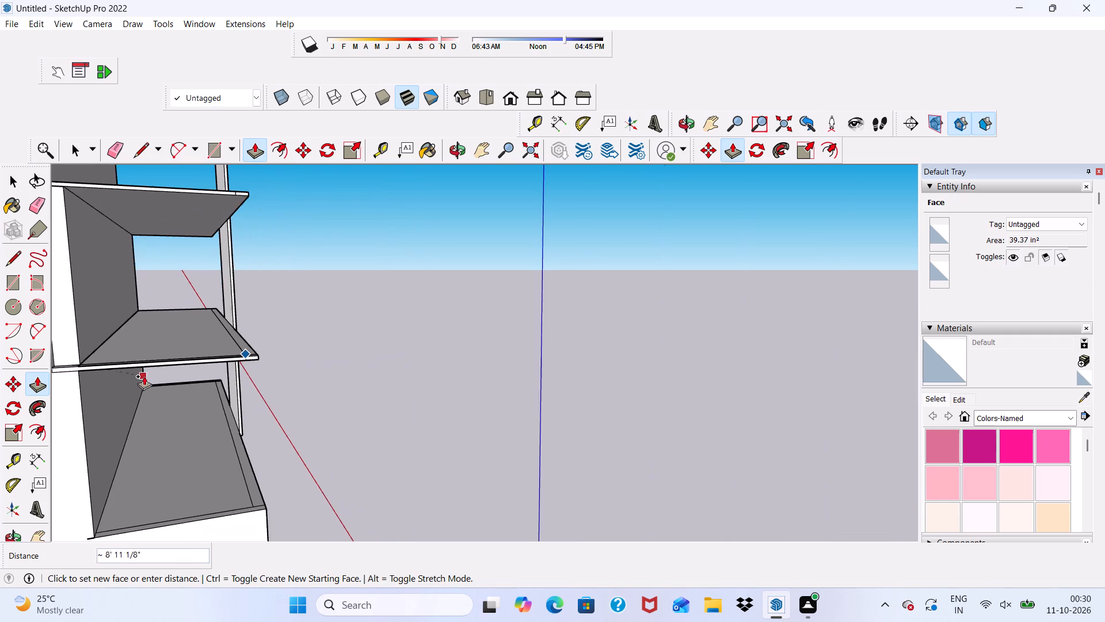
middle_drag(152, 367, 269, 371)
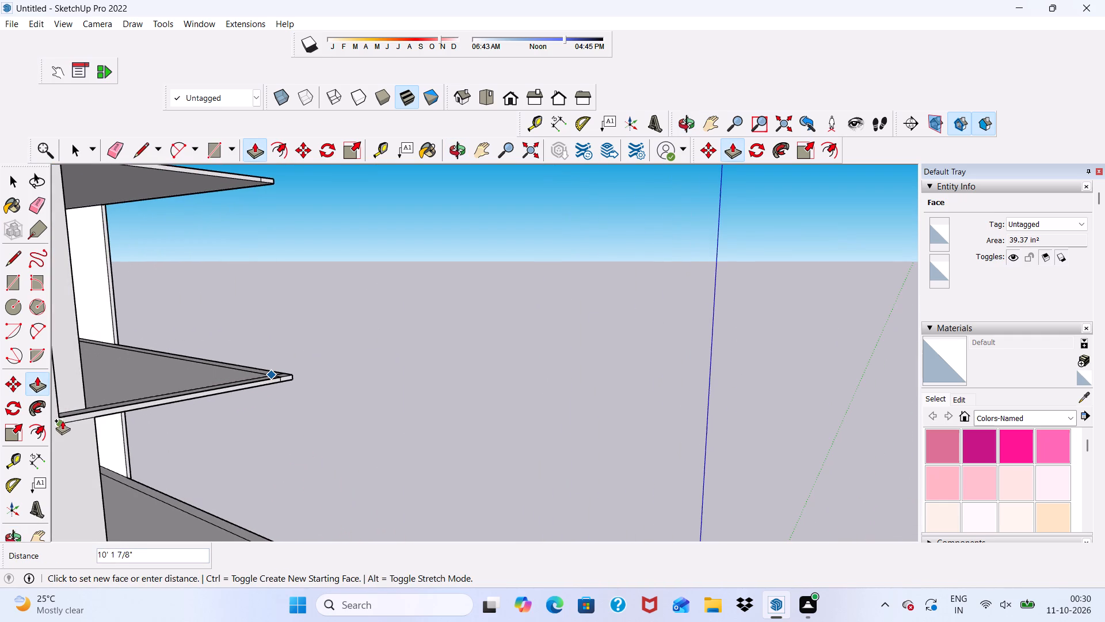
click(54, 414)
Push/Pull the remaining thin face 1 1/4" to close the last gap at the shelf's corner beside the panel.
scroll(79, 369, up, 4)
scroll(131, 404, up, 2)
scroll(186, 371, down, 5)
scroll(226, 451, up, 12)
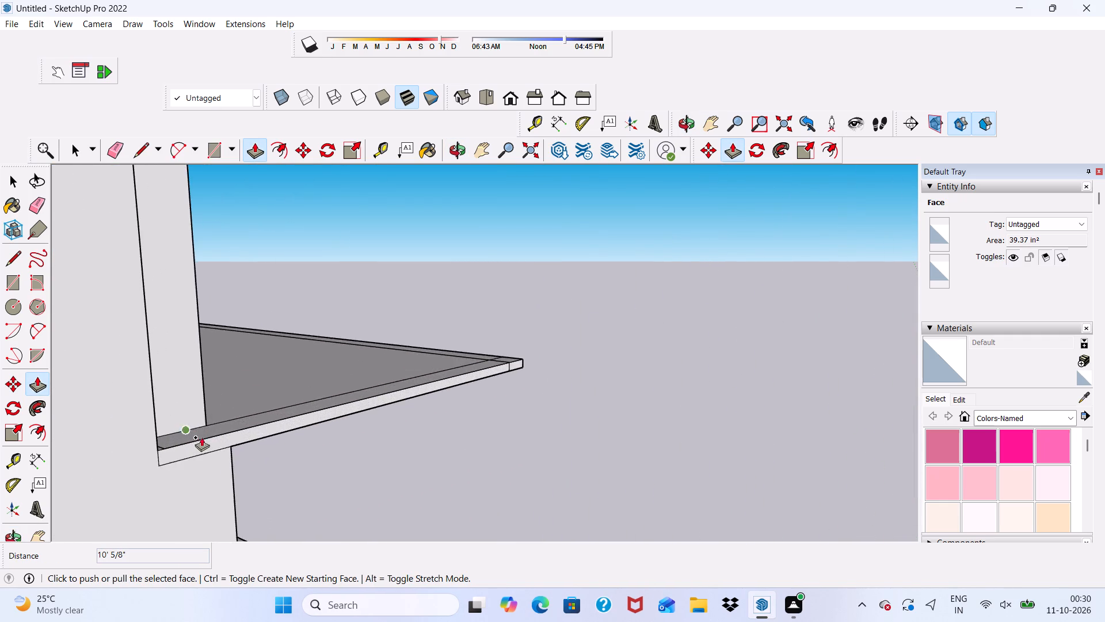
scroll(201, 437, up, 10)
middle_drag(142, 470, 105, 528)
scroll(141, 469, up, 5)
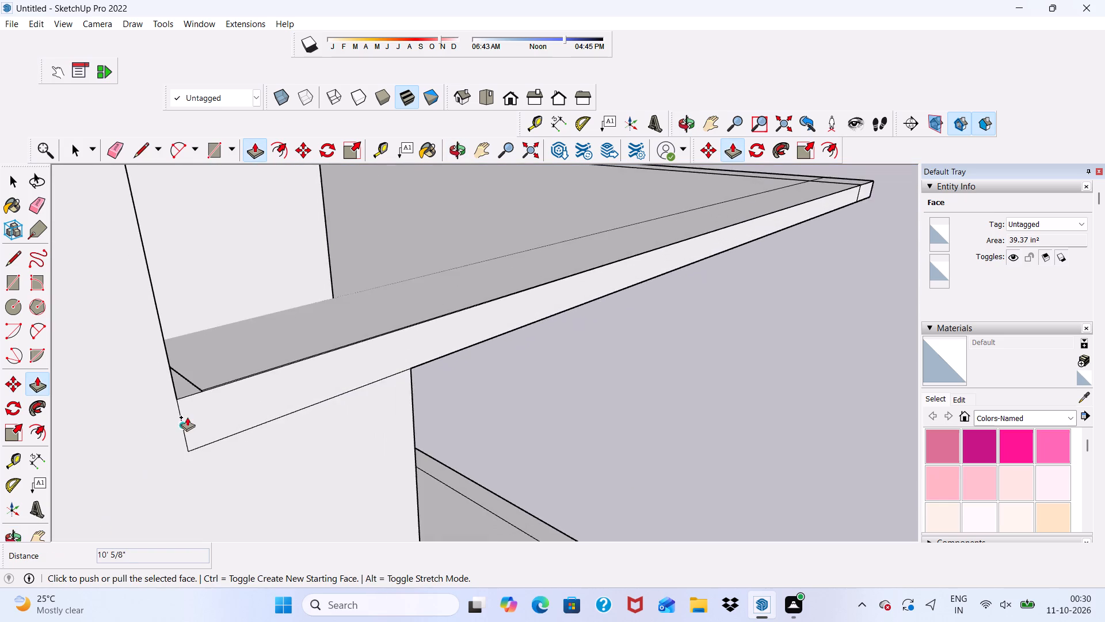
scroll(188, 415, up, 16)
scroll(211, 359, up, 5)
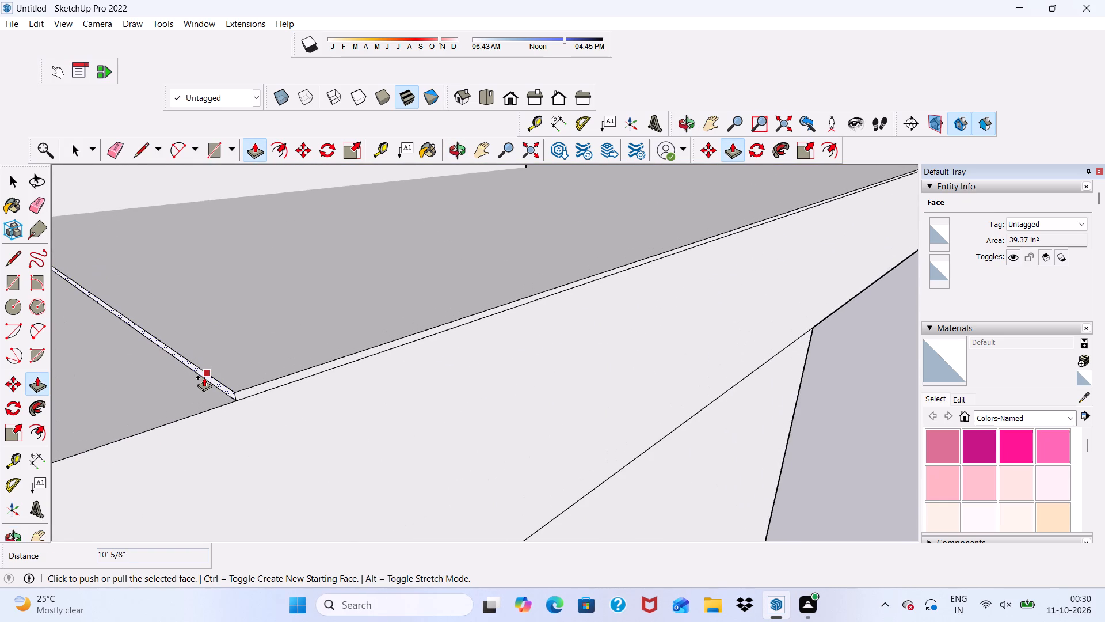
click(204, 377)
scroll(116, 430, down, 14)
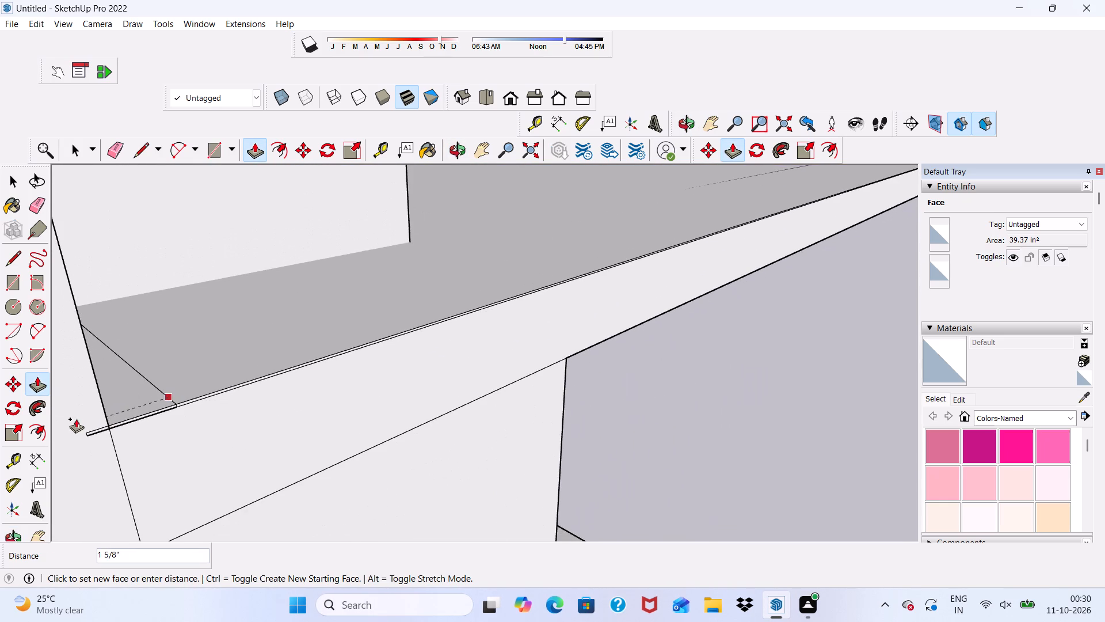
click(90, 385)
scroll(104, 393, down, 5)
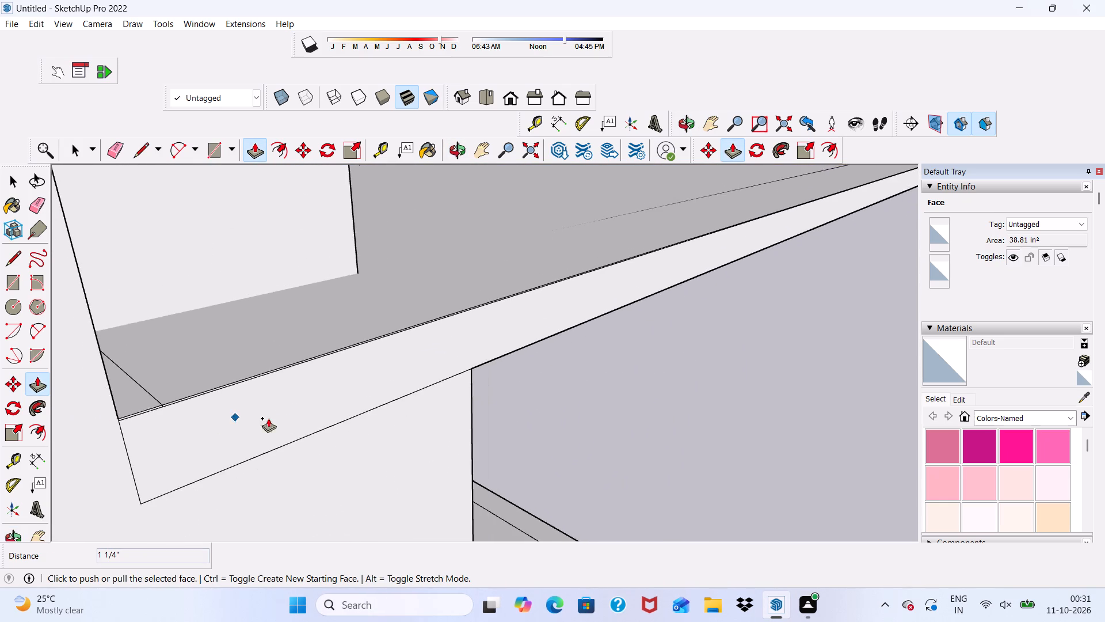
scroll(235, 378, down, 3)
Erase the corner seam, the thin line along the shelf's end face and the parallel seam across its top.
key(space)
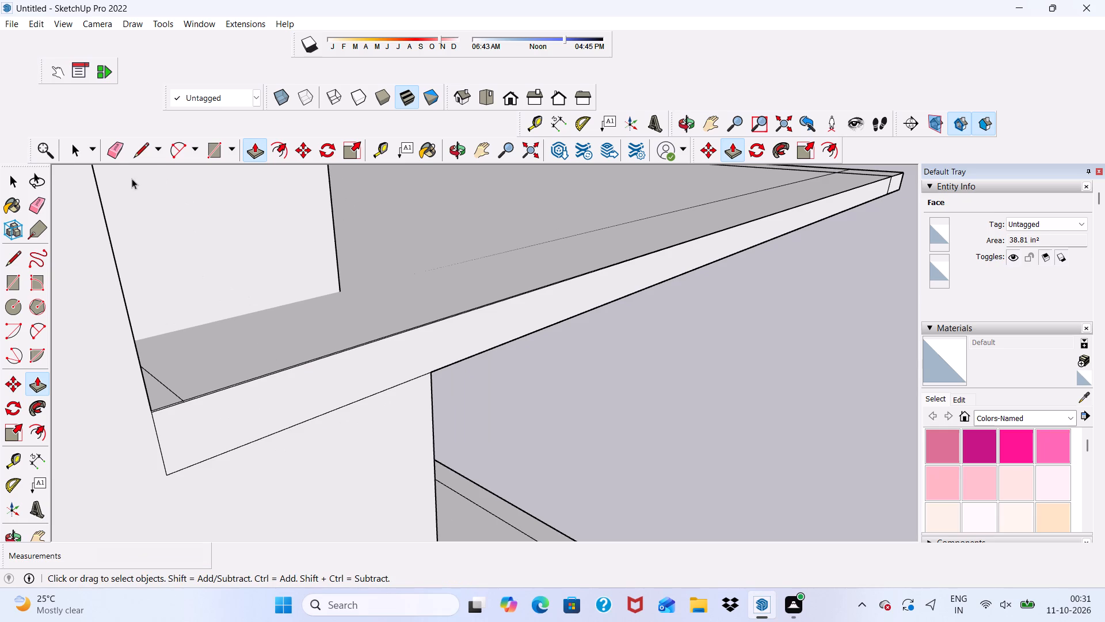
drag(115, 148, 115, 155)
scroll(172, 441, up, 2)
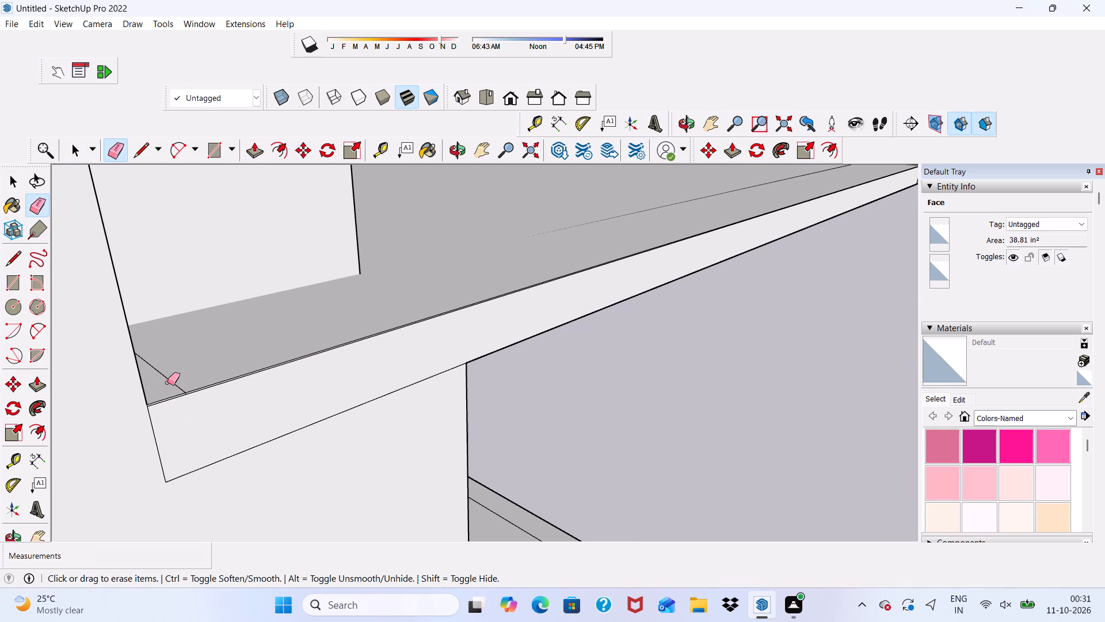
drag(167, 382, 177, 374)
scroll(177, 431, up, 15)
click(191, 366)
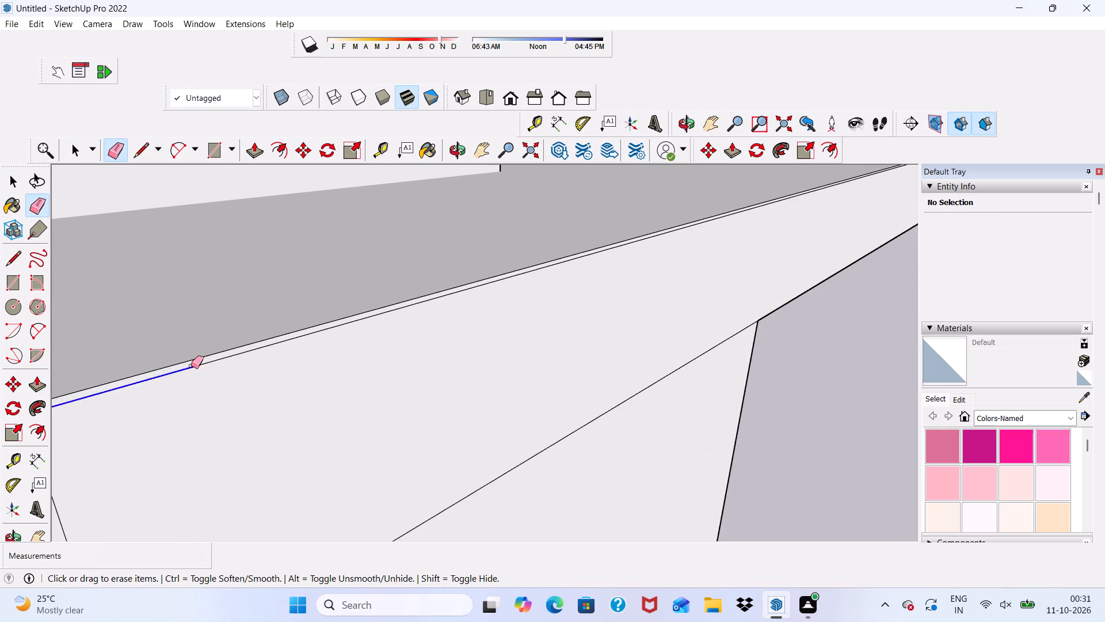
click(207, 362)
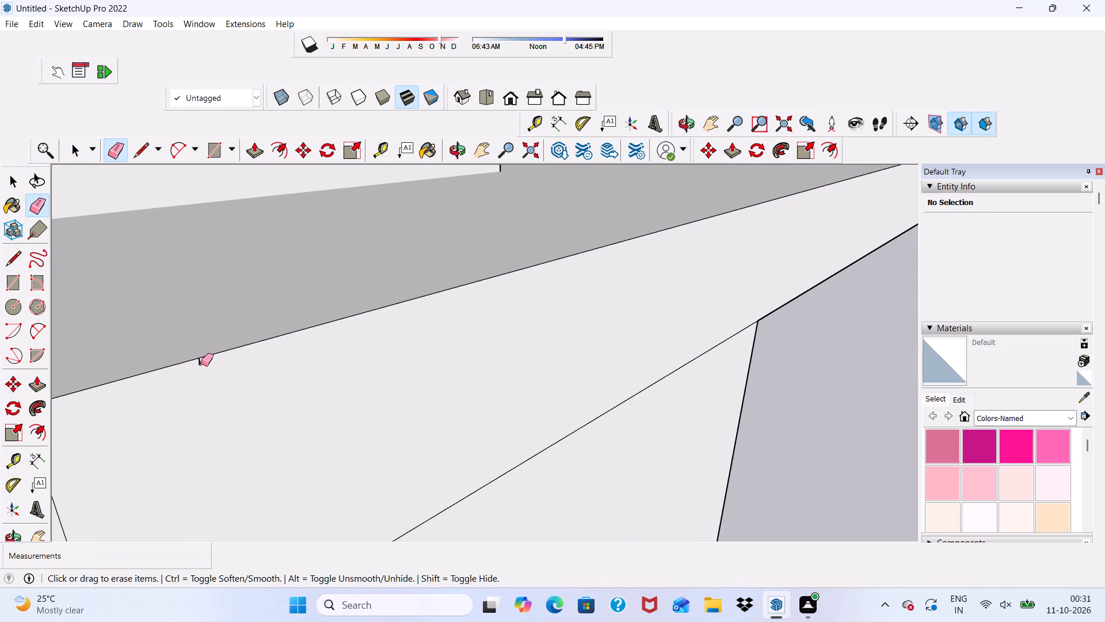
click(200, 363)
scroll(178, 405, down, 18)
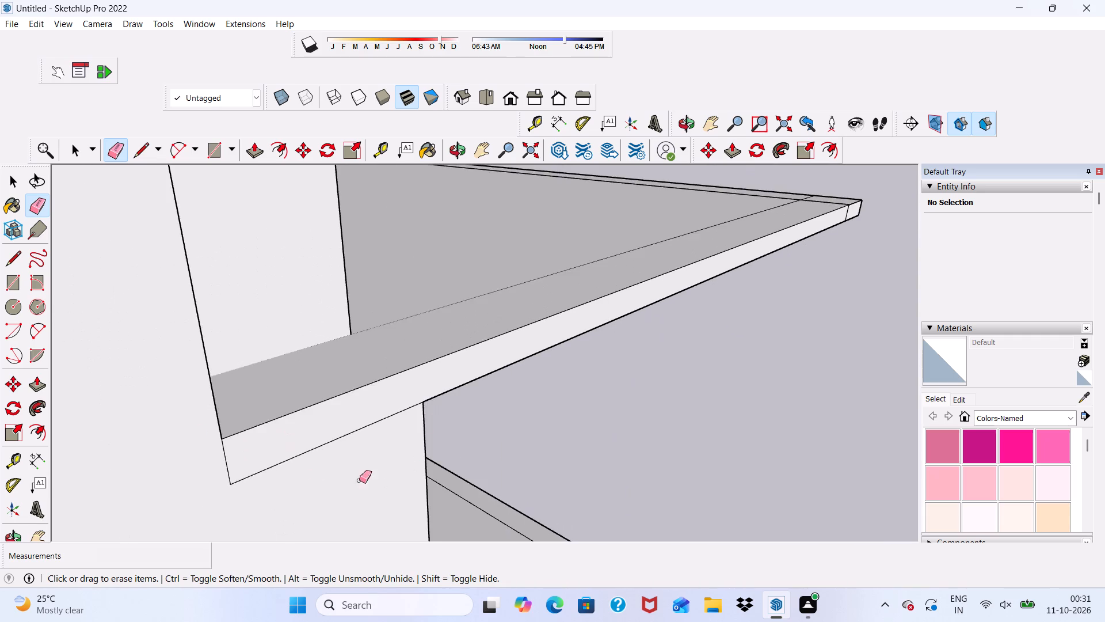
scroll(359, 480, down, 7)
click(411, 345)
scroll(413, 346, down, 6)
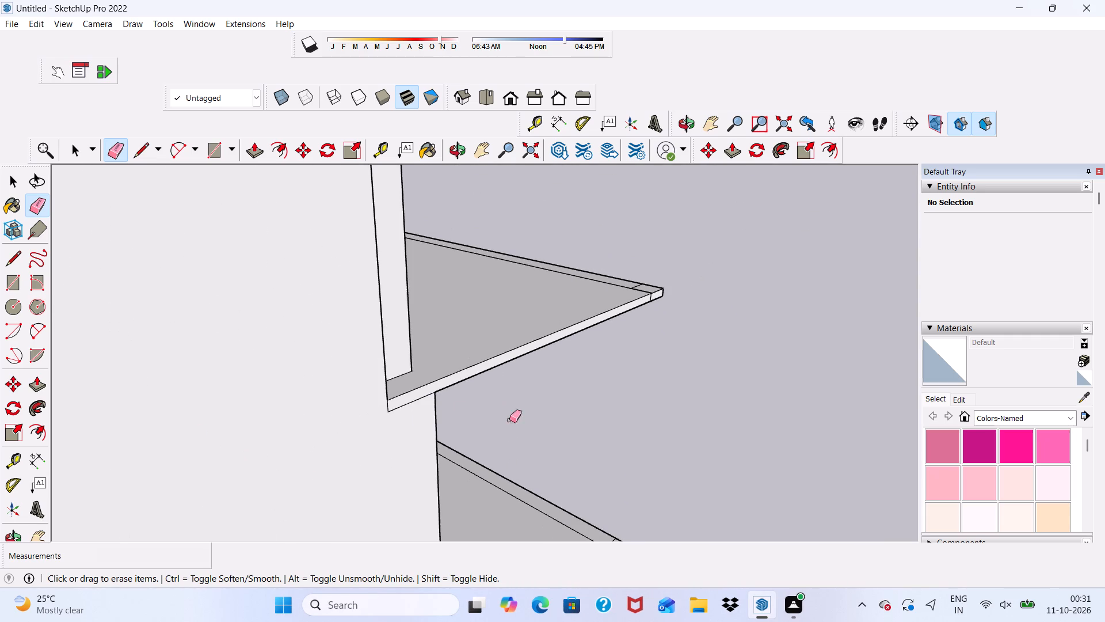
Erase the vertical seam on the shelf's front edge, the thin sliver lines beside it and the seam across the shelf top.
scroll(675, 323, up, 5)
scroll(607, 266, up, 4)
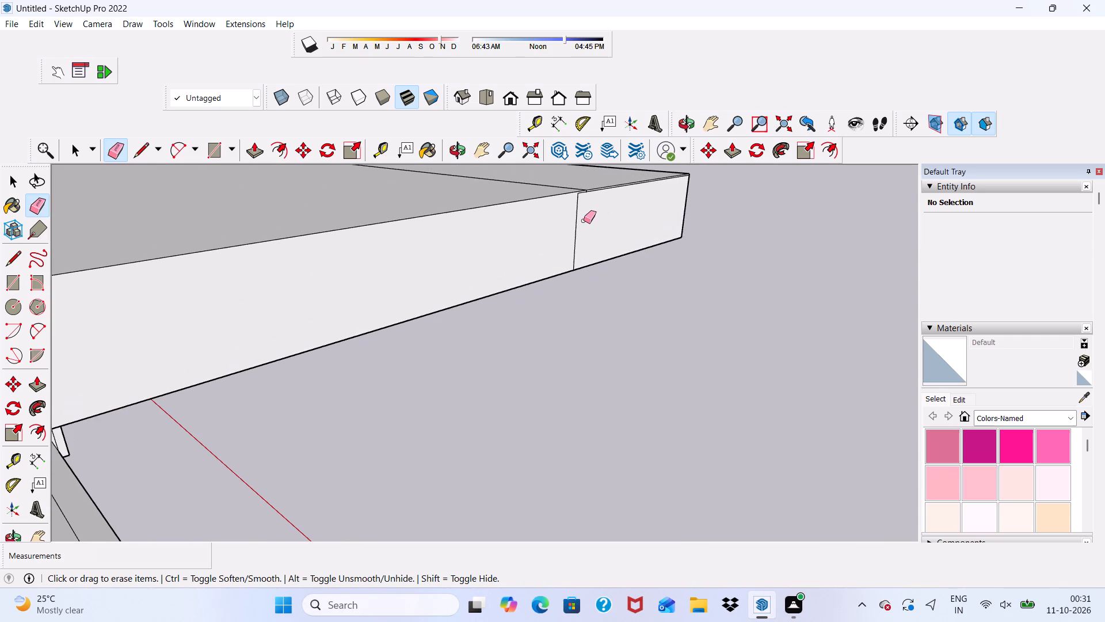
drag(584, 221, 569, 225)
scroll(615, 218, up, 2)
middle_drag(615, 218, 477, 331)
scroll(494, 273, up, 14)
click(511, 311)
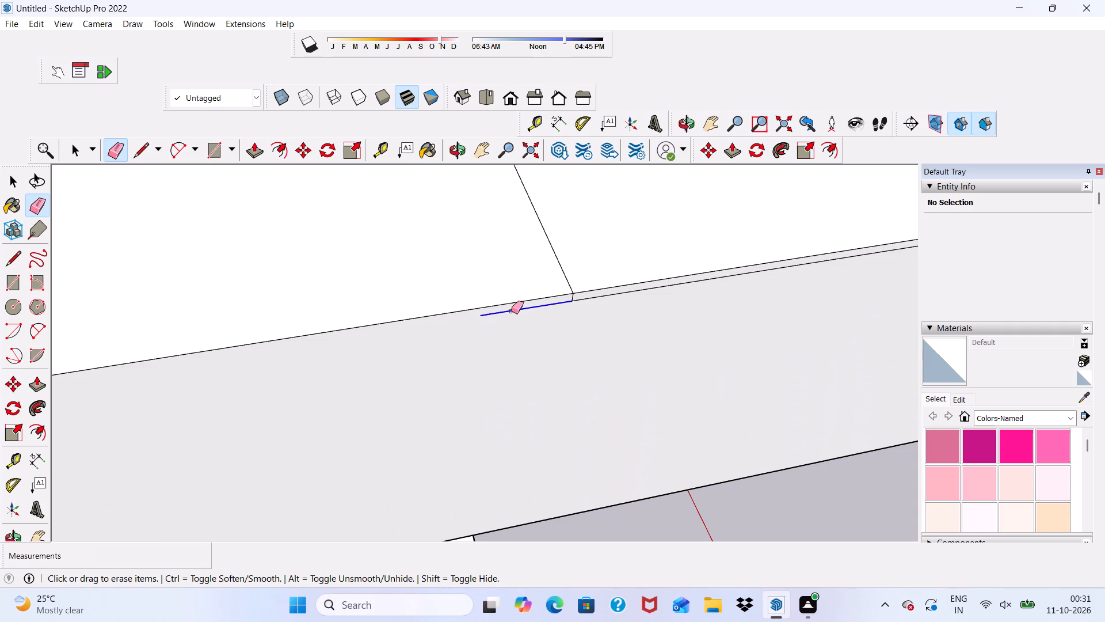
drag(584, 297, 578, 312)
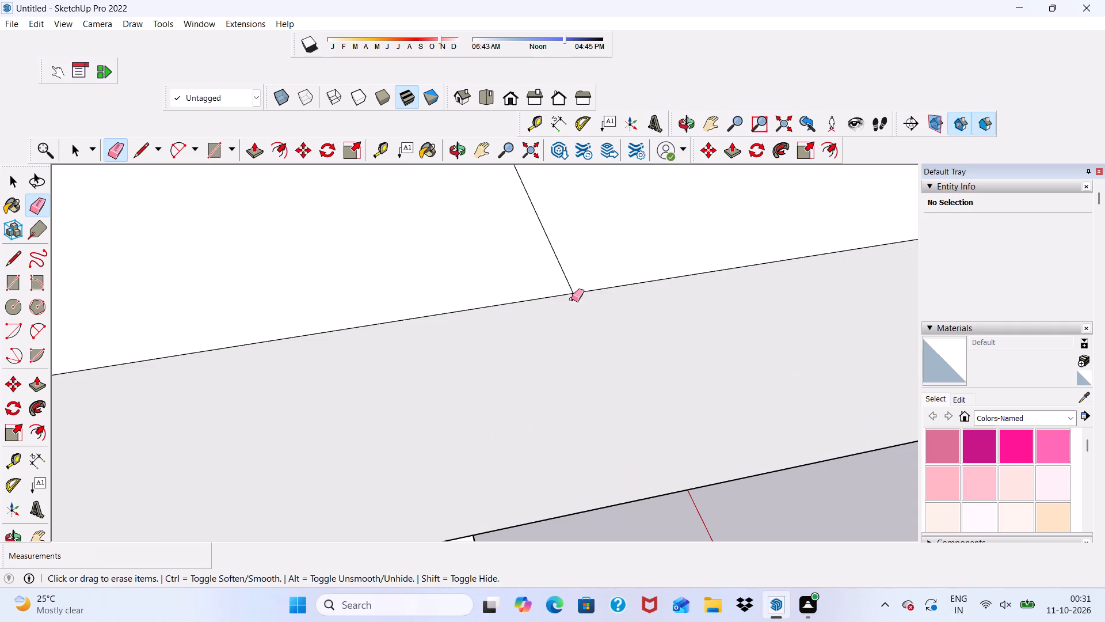
click(571, 299)
drag(560, 279, 572, 270)
scroll(393, 329, down, 9)
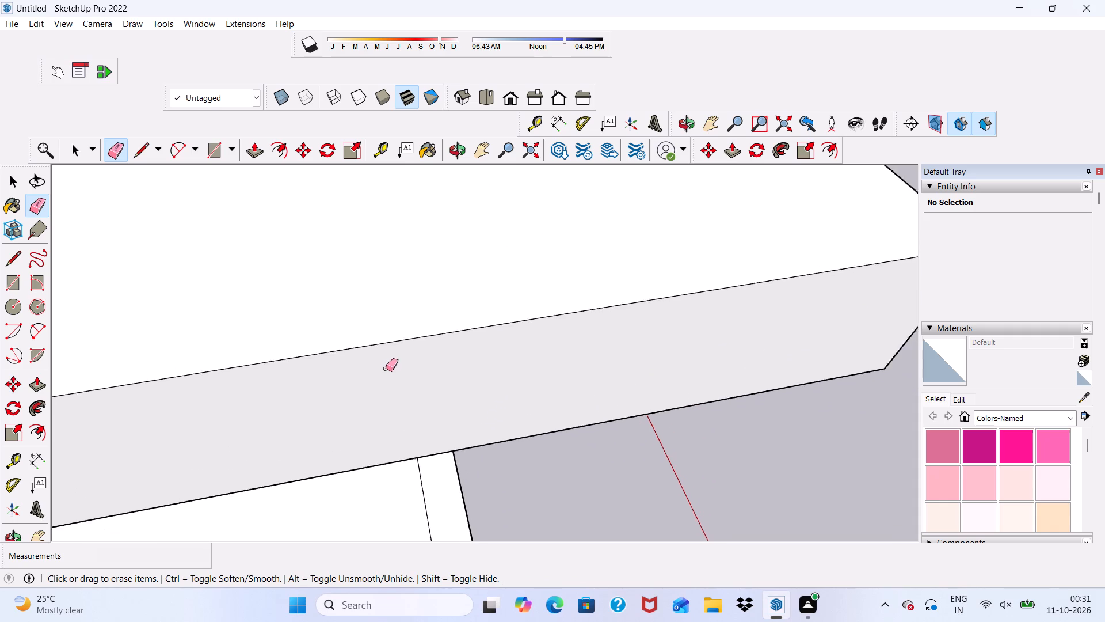
scroll(386, 369, down, 20)
scroll(386, 369, down, 3)
drag(470, 308, 478, 327)
drag(478, 333, 496, 332)
scroll(459, 330, down, 1)
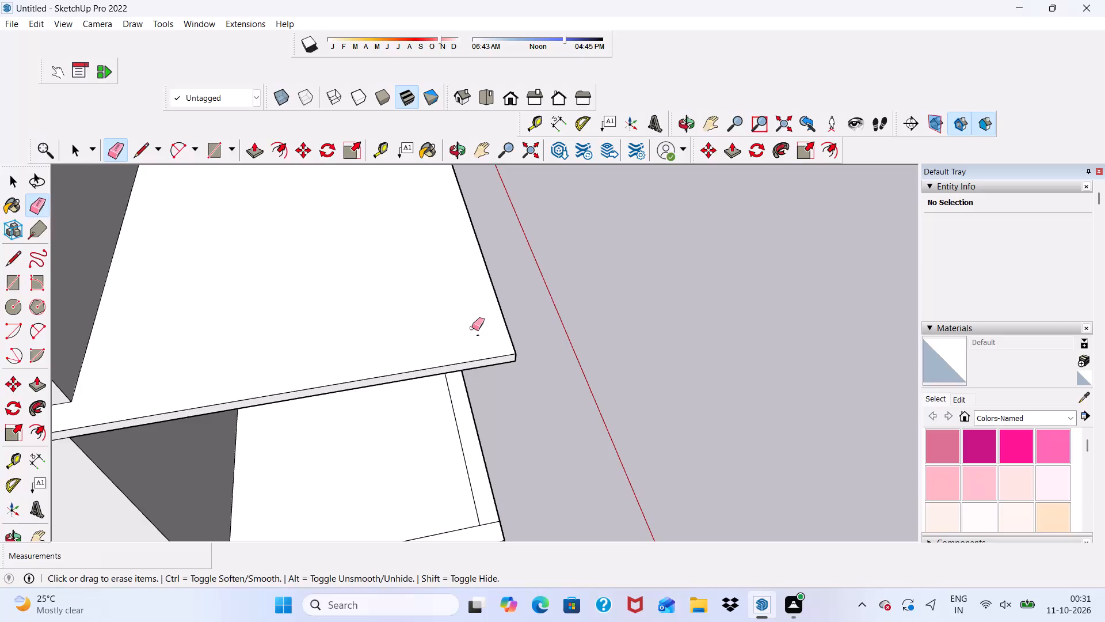
click(475, 331)
Push/Pull the narrow vertical face at the compartment's side 9" to sit flush with the cabinet side panel.
scroll(479, 333, down, 10)
middle_drag(561, 420, 285, 411)
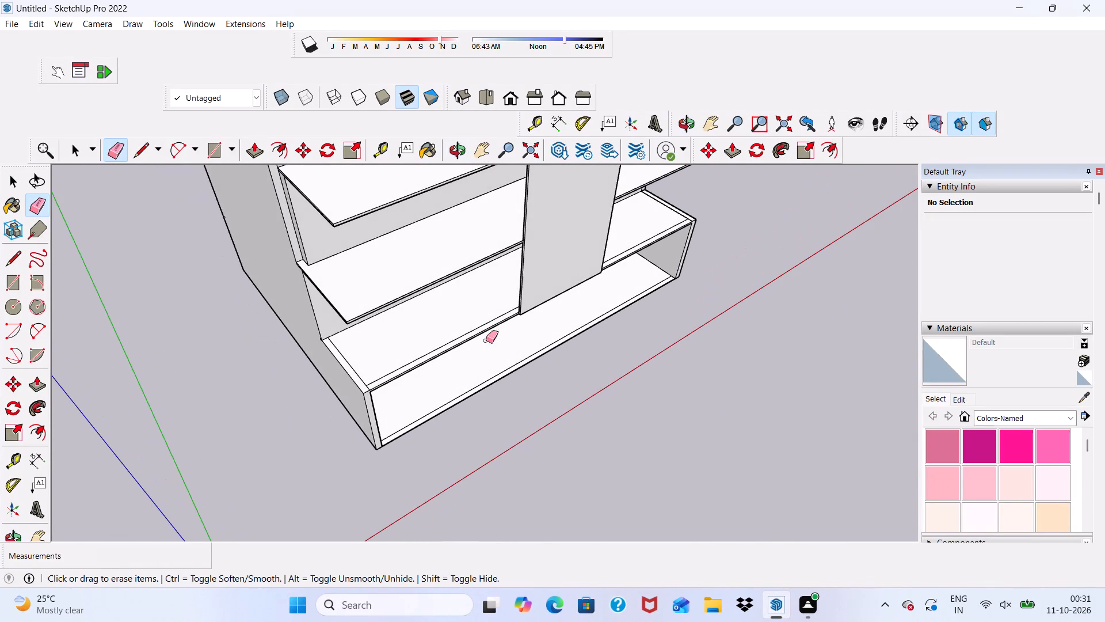
scroll(626, 255, up, 9)
scroll(572, 272, down, 5)
scroll(481, 309, down, 6)
scroll(618, 198, up, 20)
scroll(618, 198, up, 1)
scroll(630, 214, down, 2)
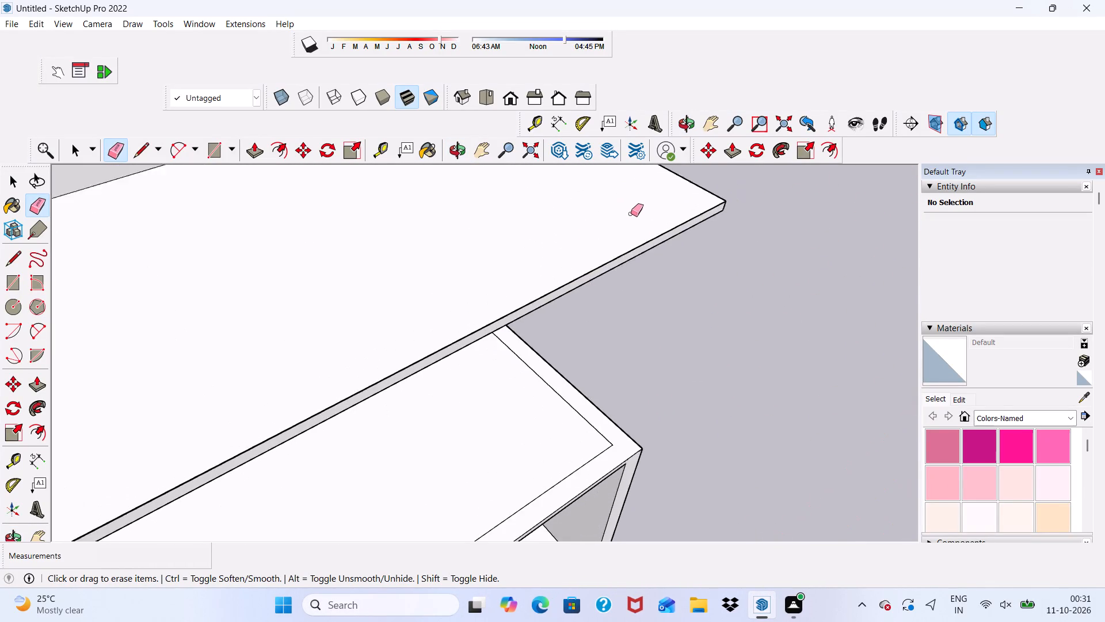
scroll(631, 214, down, 16)
key(space)
scroll(692, 333, down, 10)
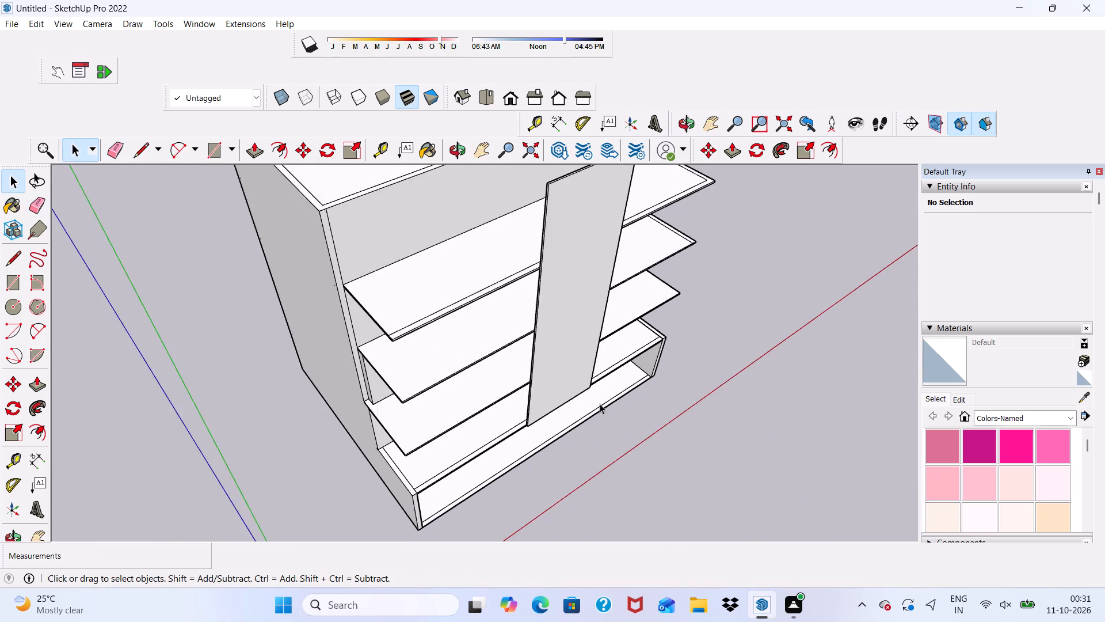
scroll(287, 400, up, 5)
scroll(387, 405, up, 9)
click(522, 358)
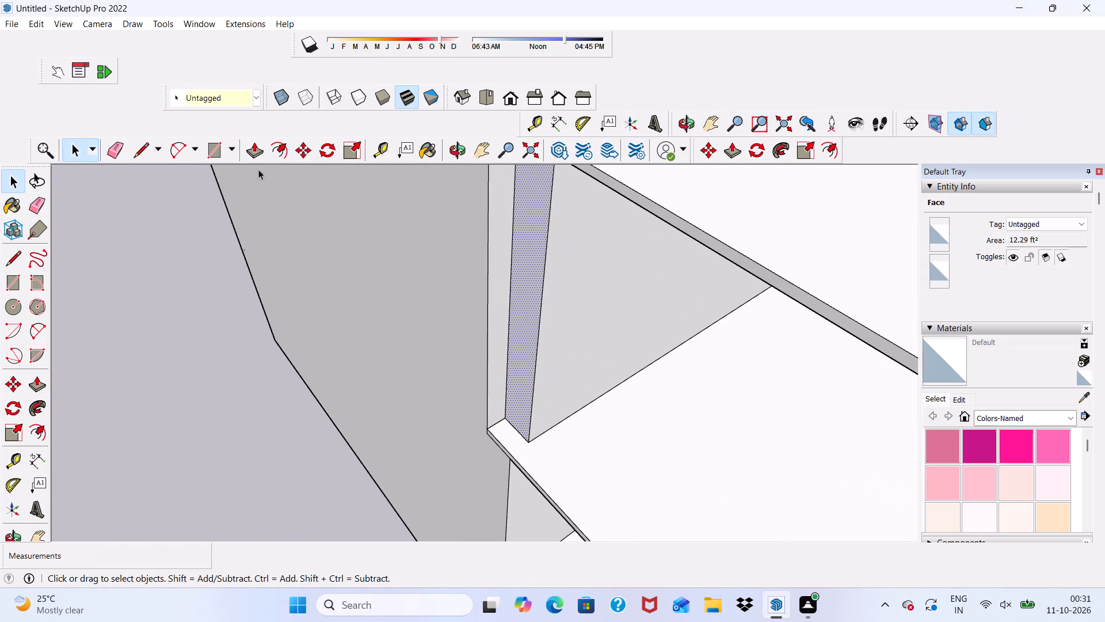
click(252, 155)
click(520, 341)
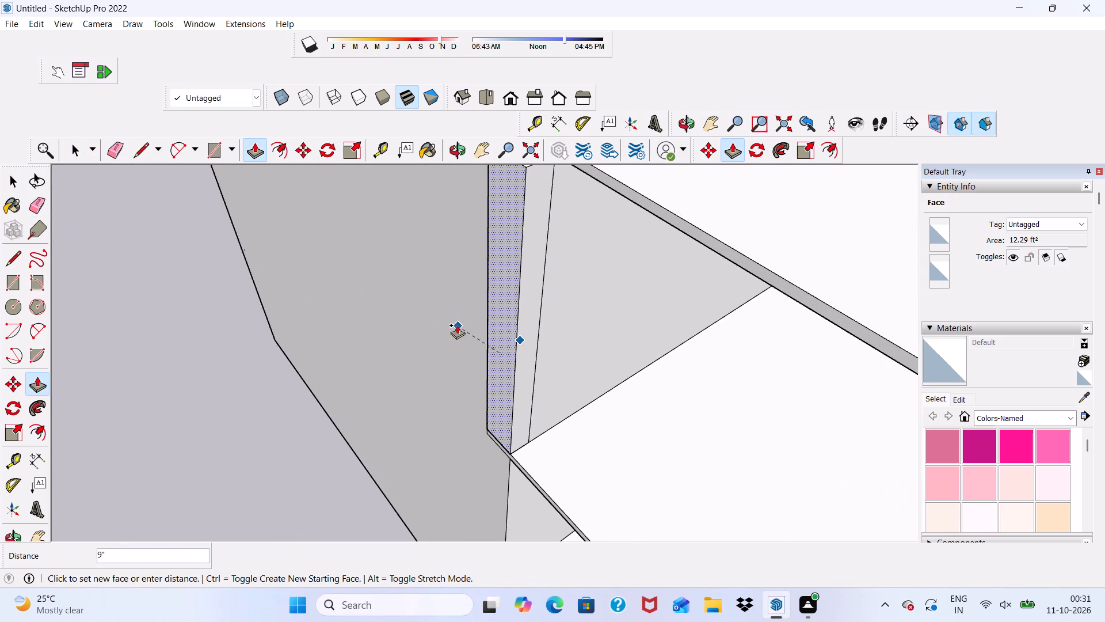
click(457, 311)
Push/Pull the small top face of the side strip up 3" to the level of the adjoining shelf's top.
scroll(534, 384, down, 8)
middle_drag(542, 349, 393, 227)
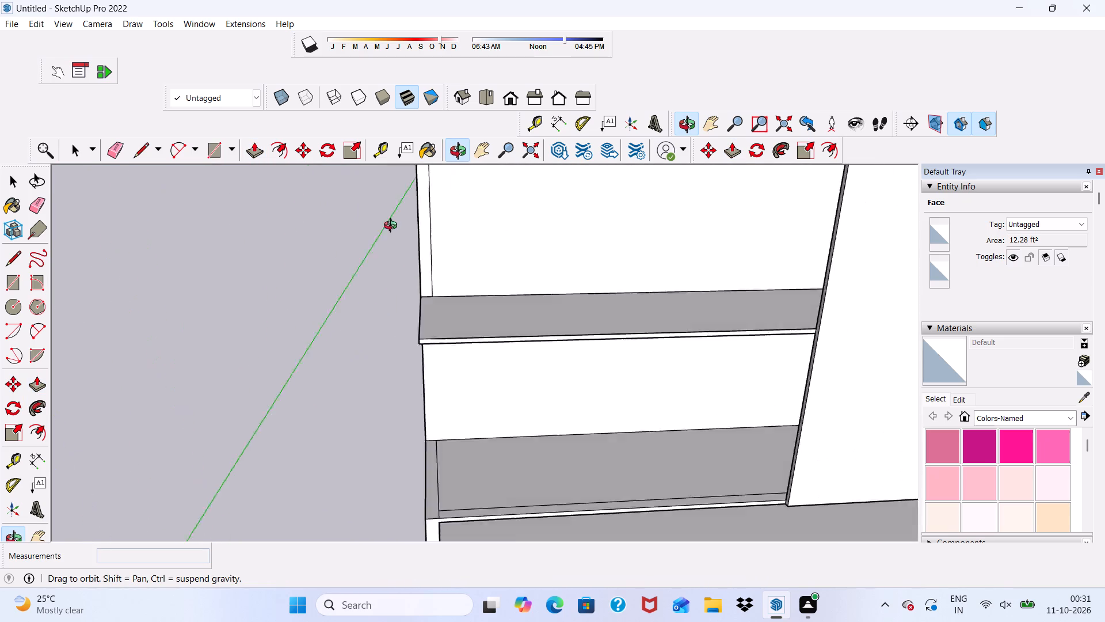
middle_drag(393, 227, 375, 272)
scroll(344, 304, down, 5)
middle_drag(346, 325, 363, 325)
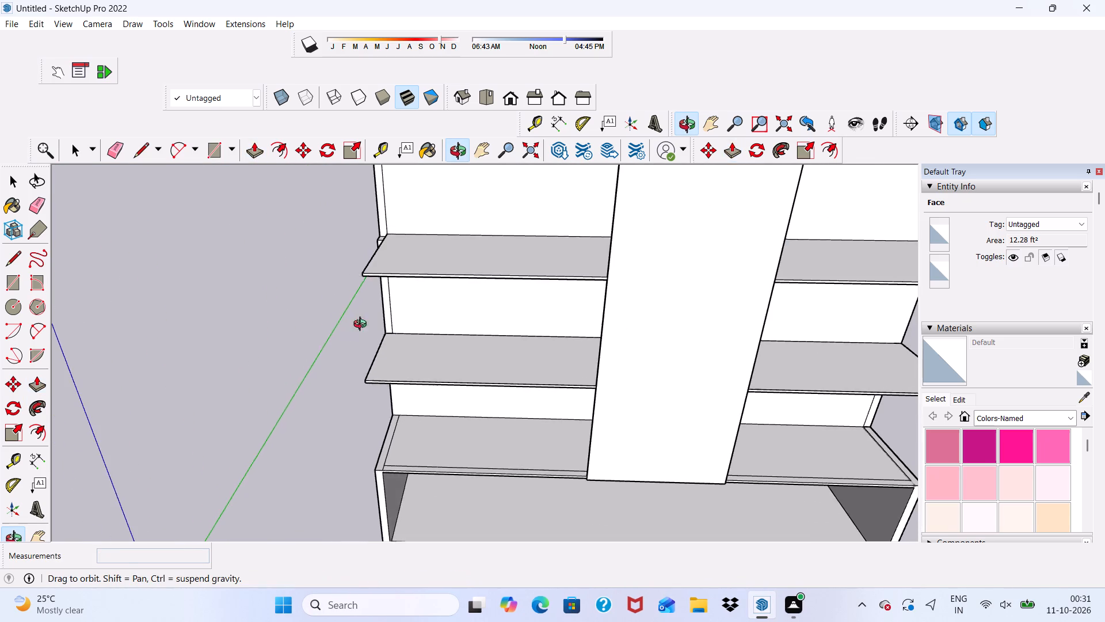
middle_drag(363, 325, 643, 290)
scroll(475, 231, up, 11)
key(space)
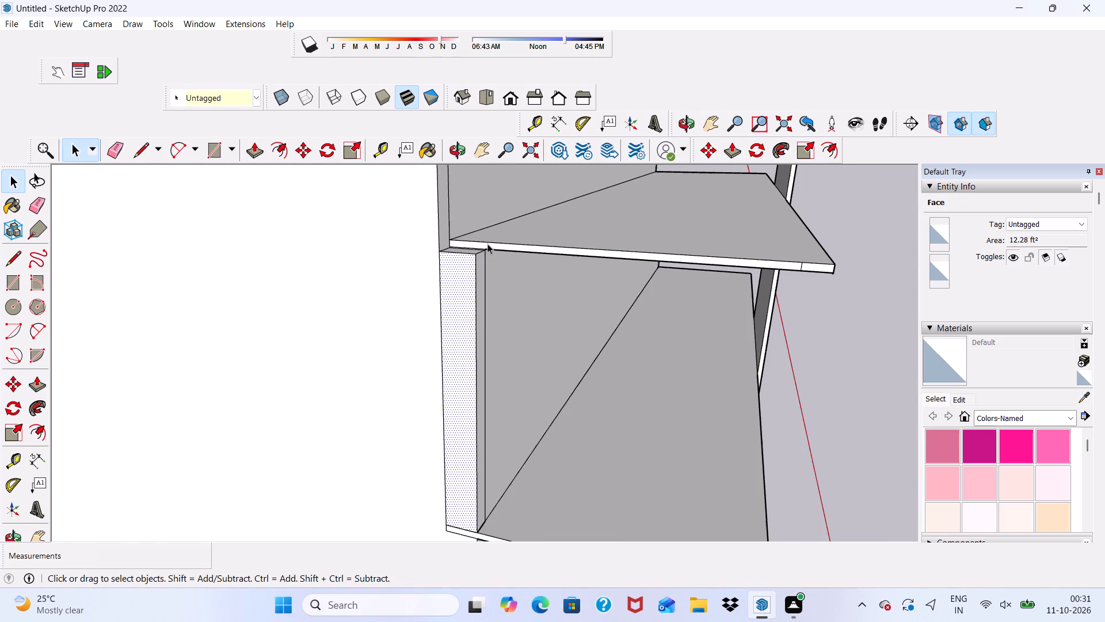
scroll(487, 244, up, 9)
click(485, 246)
scroll(371, 232, down, 1)
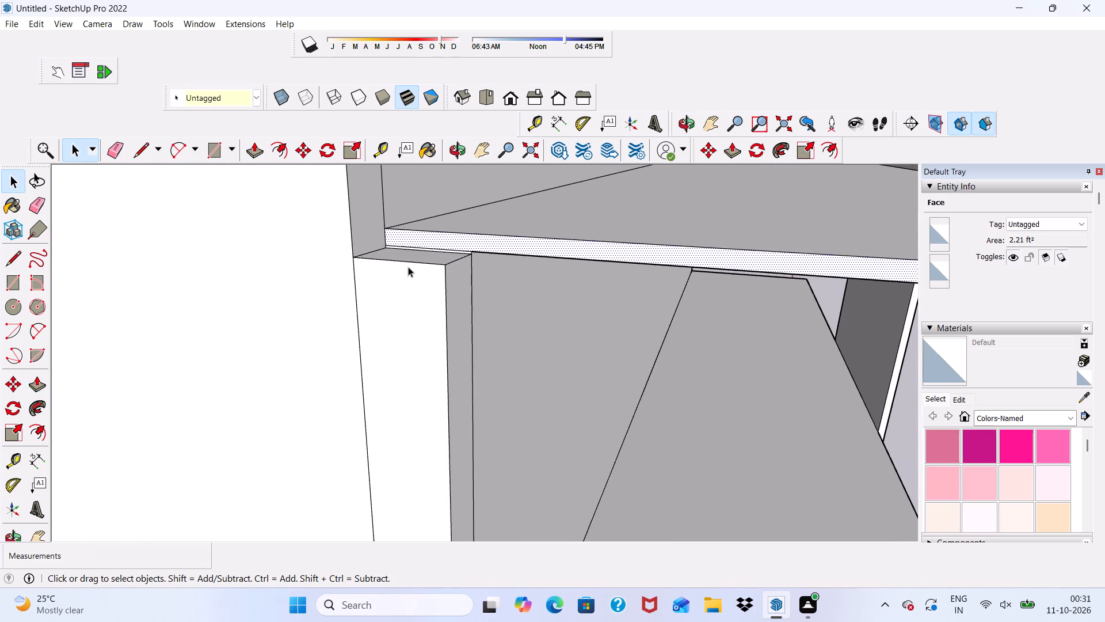
scroll(431, 278, up, 15)
scroll(534, 246, up, 4)
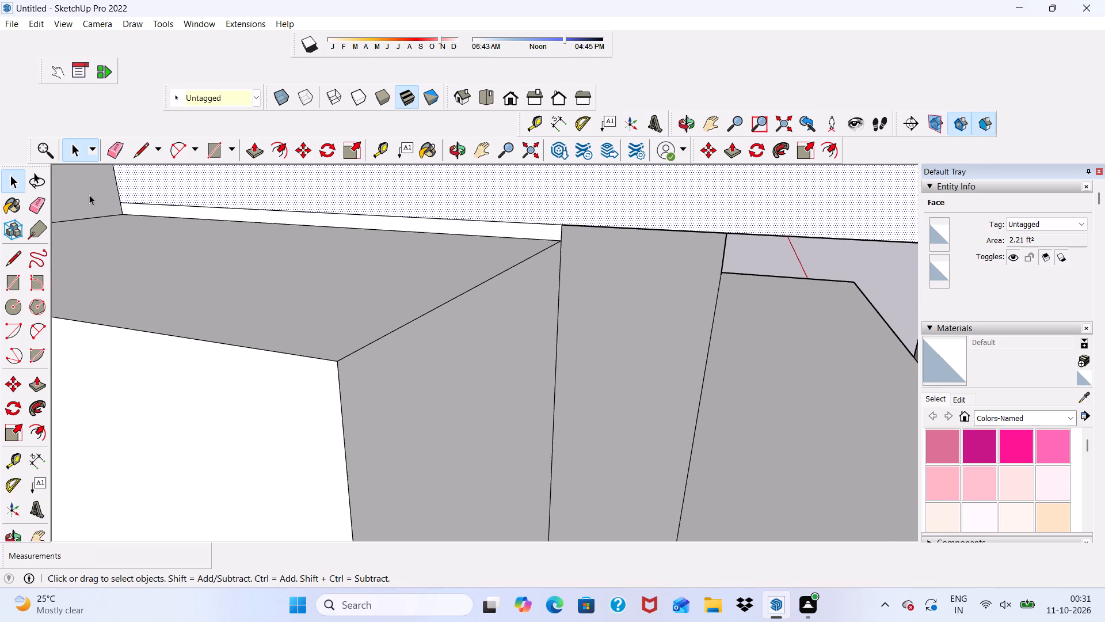
click(166, 282)
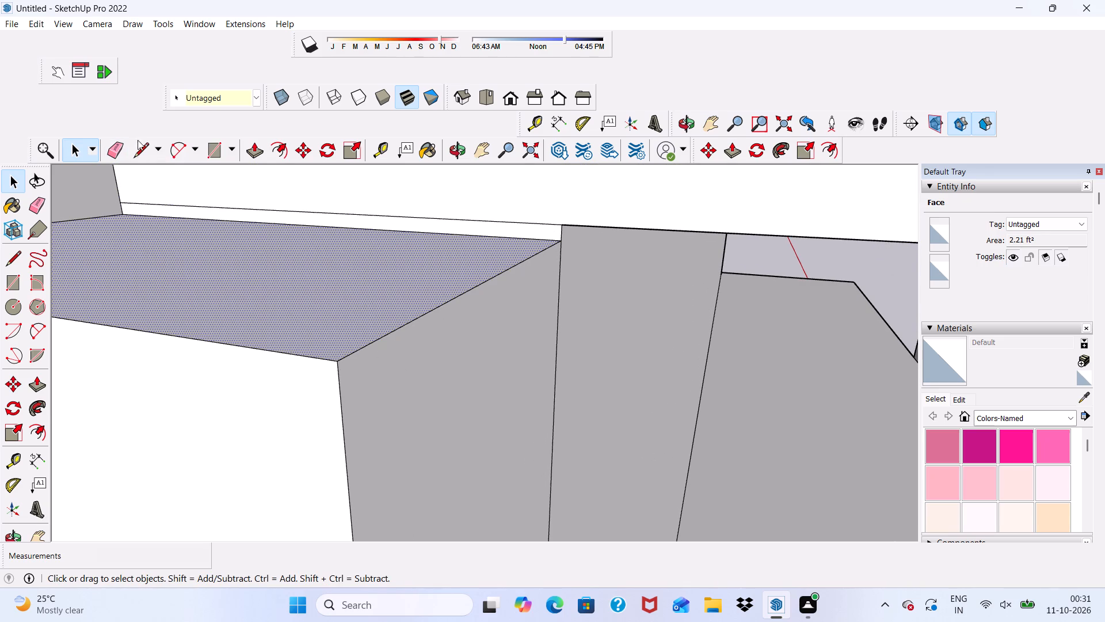
click(252, 147)
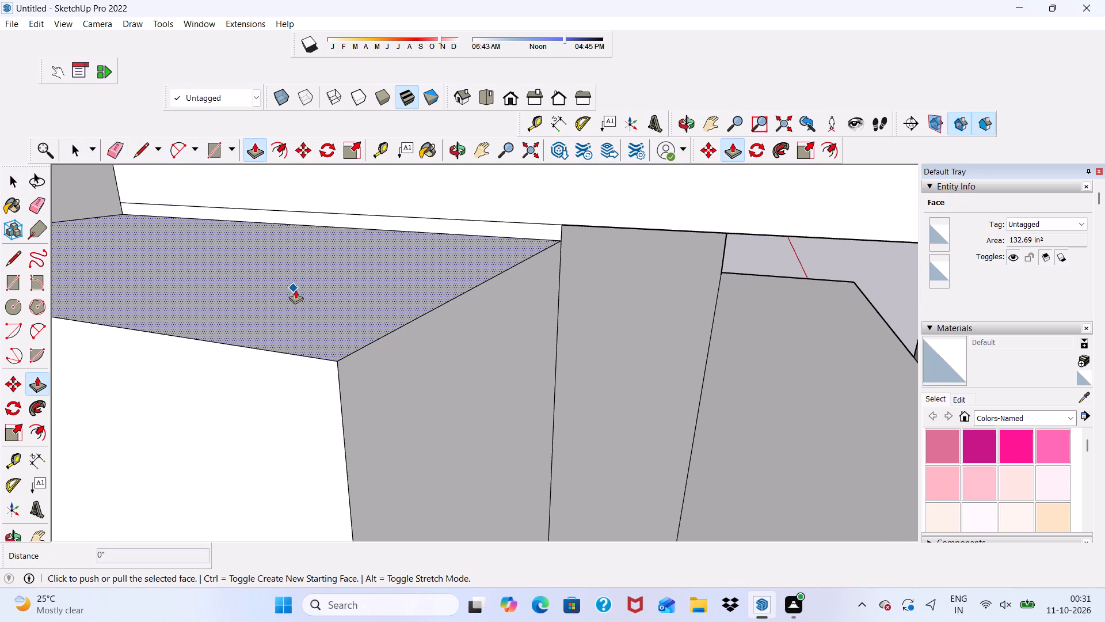
click(311, 323)
scroll(326, 313, down, 13)
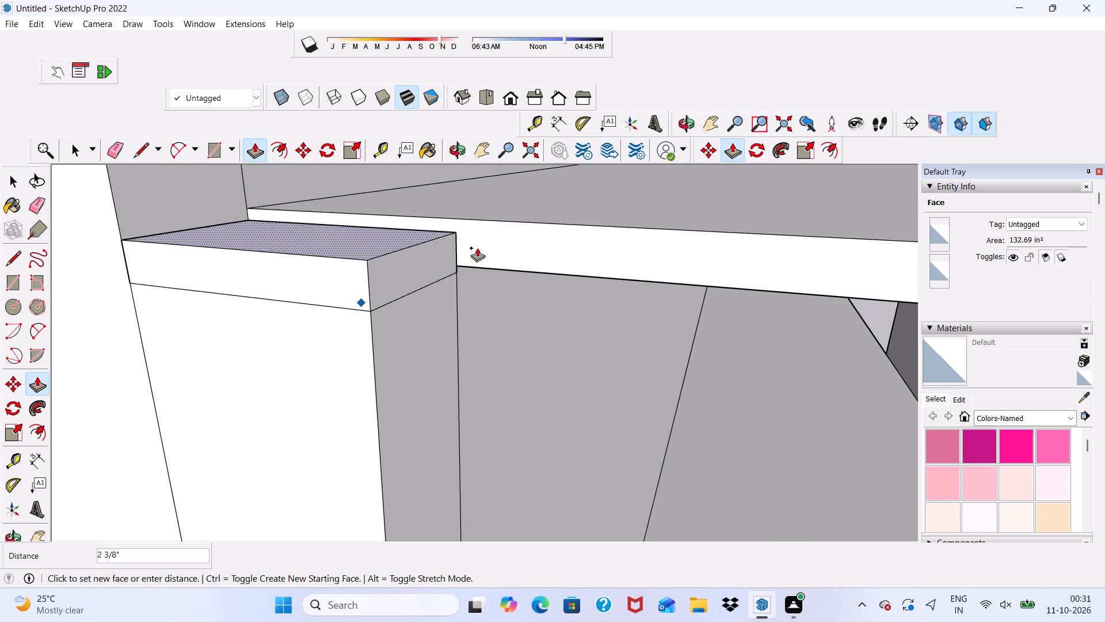
click(535, 223)
Erase the two short horizontal seams around the upper end of the side strip.
scroll(476, 287, down, 3)
middle_drag(444, 307, 300, 315)
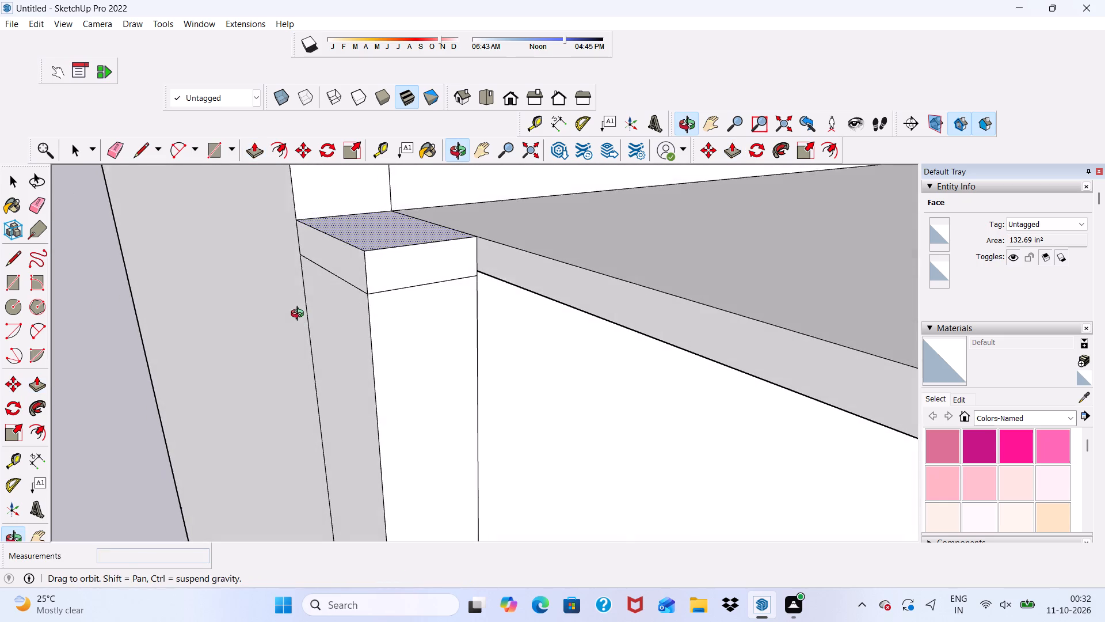
middle_drag(300, 315, 299, 314)
scroll(329, 276, down, 16)
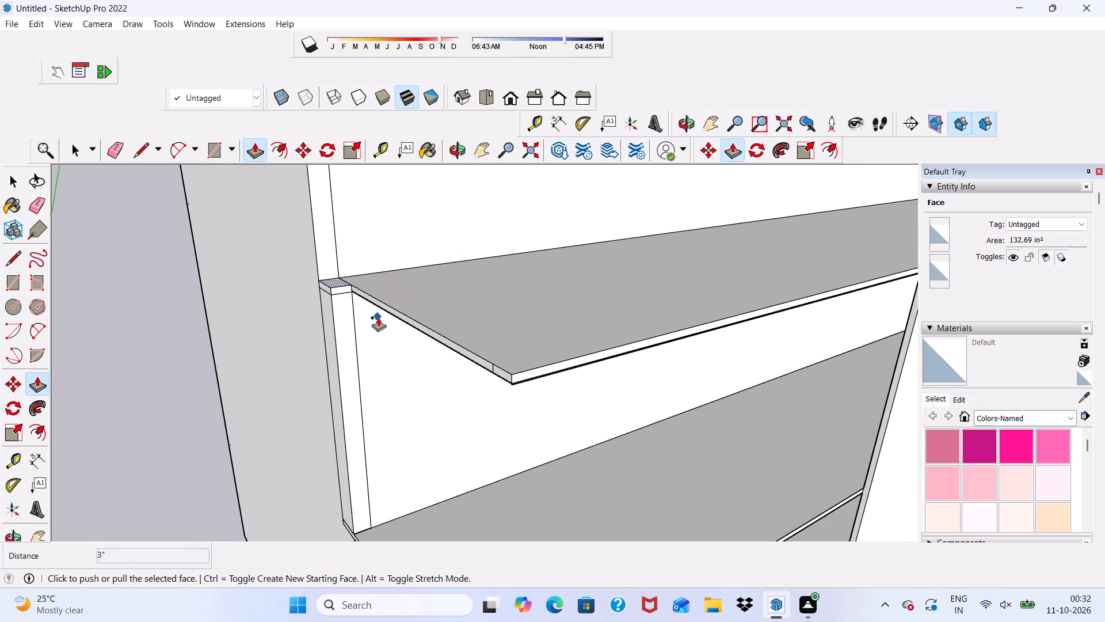
middle_drag(378, 302, 477, 264)
scroll(521, 306, up, 4)
key(space)
scroll(371, 270, up, 4)
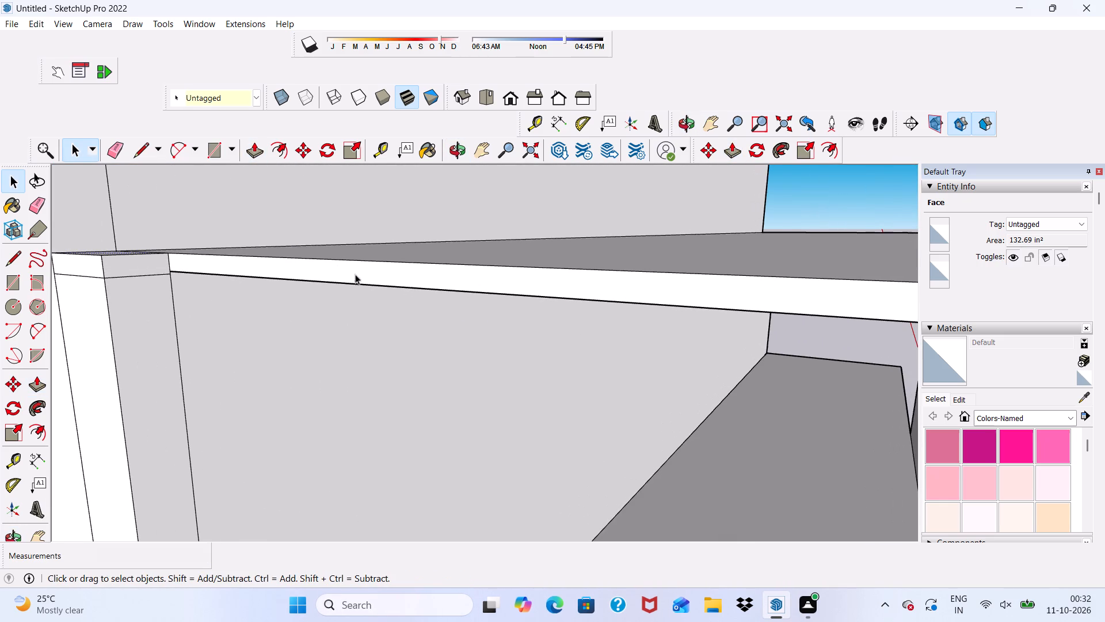
click(352, 276)
scroll(734, 303, down, 9)
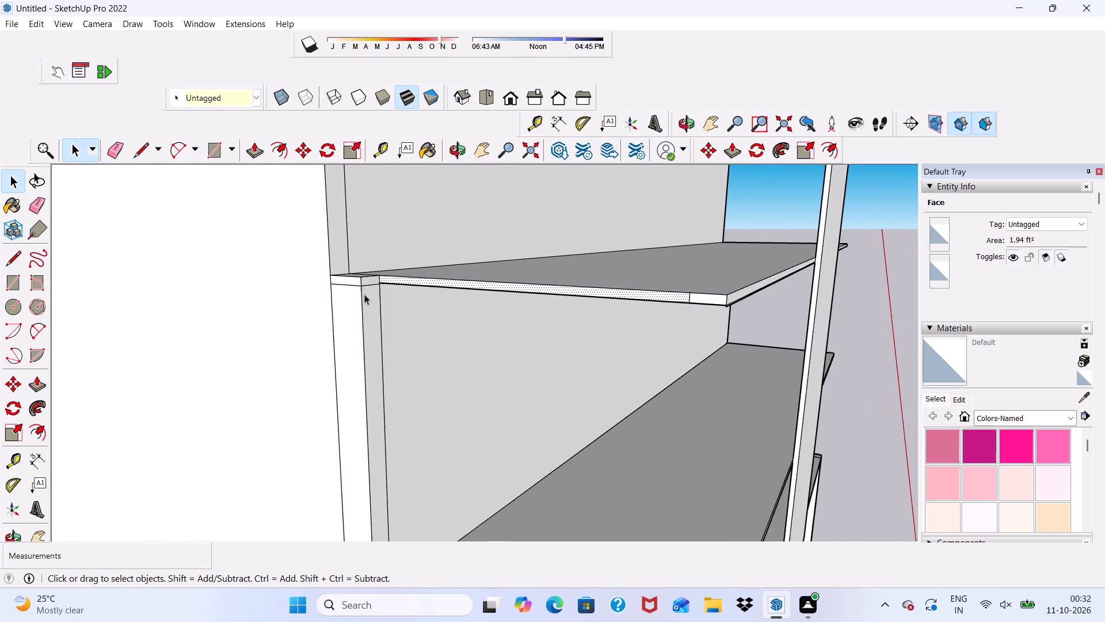
click(115, 147)
scroll(304, 318, up, 11)
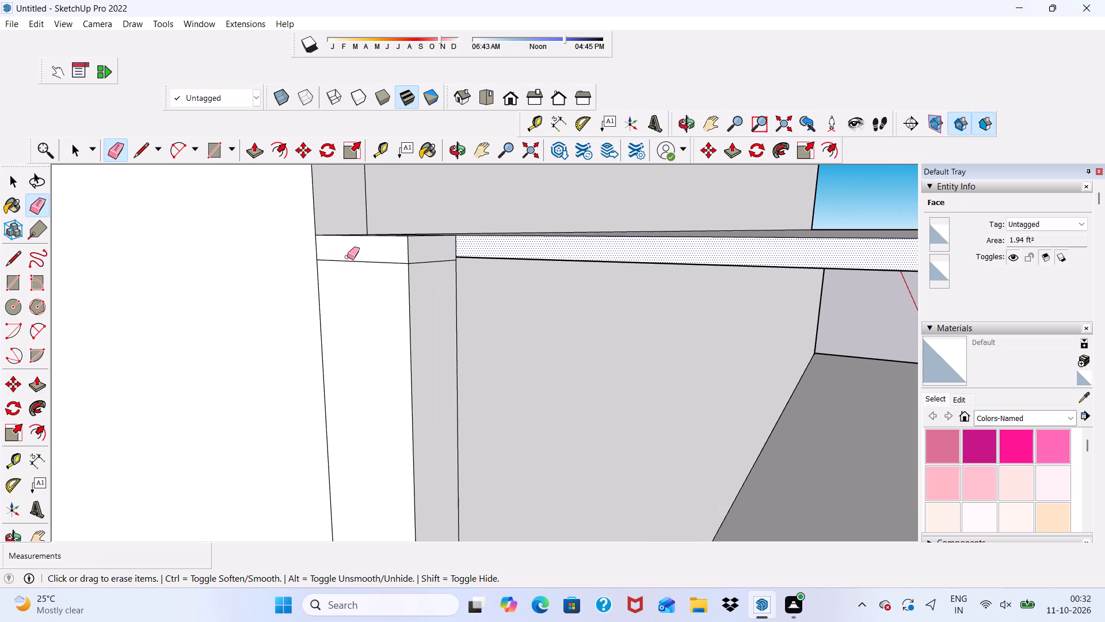
drag(347, 257, 355, 274)
drag(421, 259, 429, 276)
Erase the short vertical seam near the front corner of the shelf's end face.
scroll(390, 280, down, 9)
middle_drag(306, 333, 318, 337)
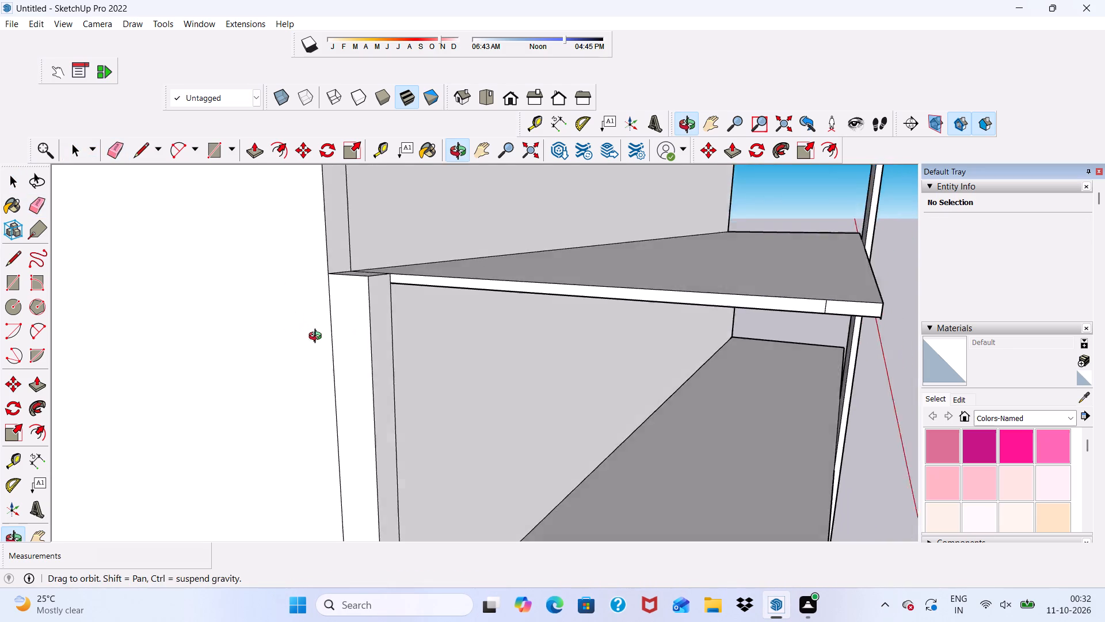
middle_drag(318, 337, 377, 356)
scroll(1104, 374, up, 4)
scroll(935, 324, up, 4)
scroll(863, 309, down, 1)
scroll(860, 318, up, 3)
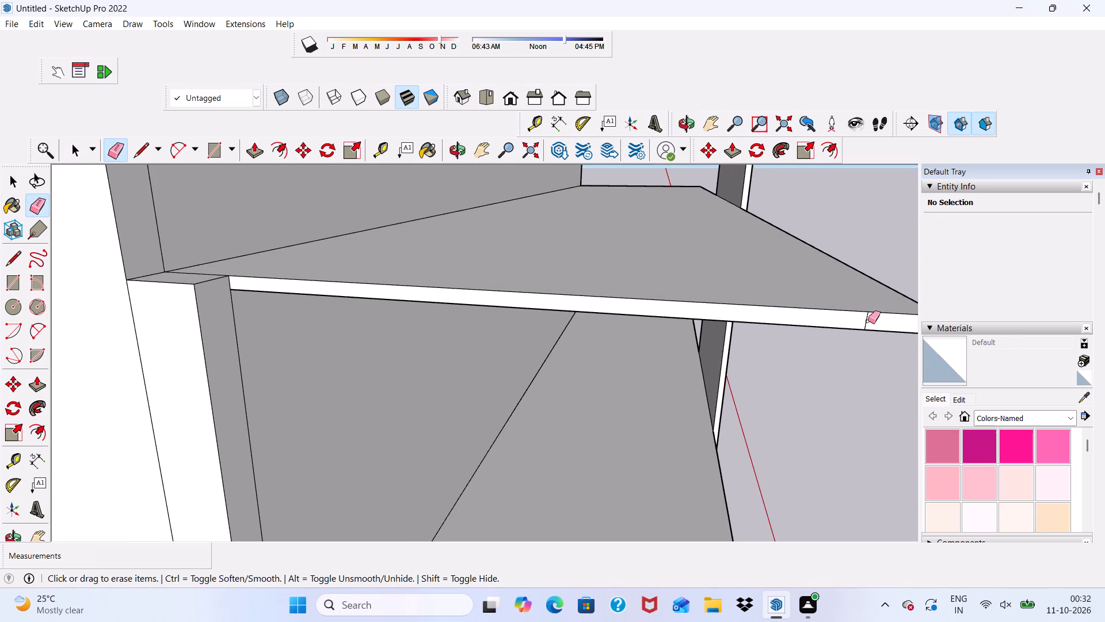
drag(868, 321, 866, 326)
Push/Pull the shelf's thin end face out 9" to line up with the side strip's outer face.
scroll(52, 326, up, 1)
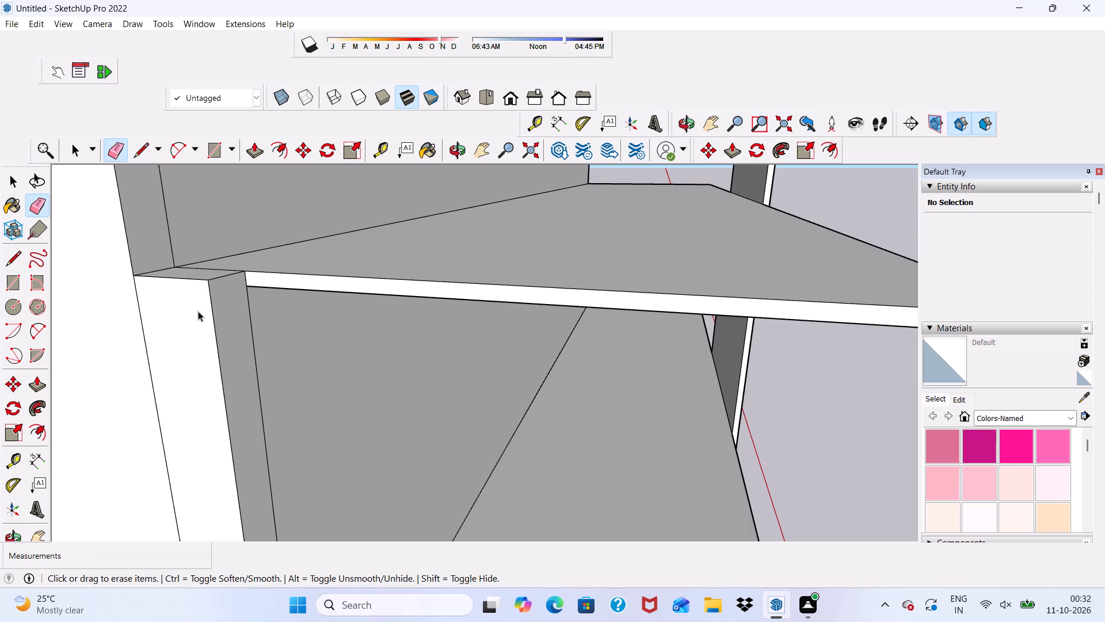
key(space)
scroll(270, 266, up, 2)
click(294, 288)
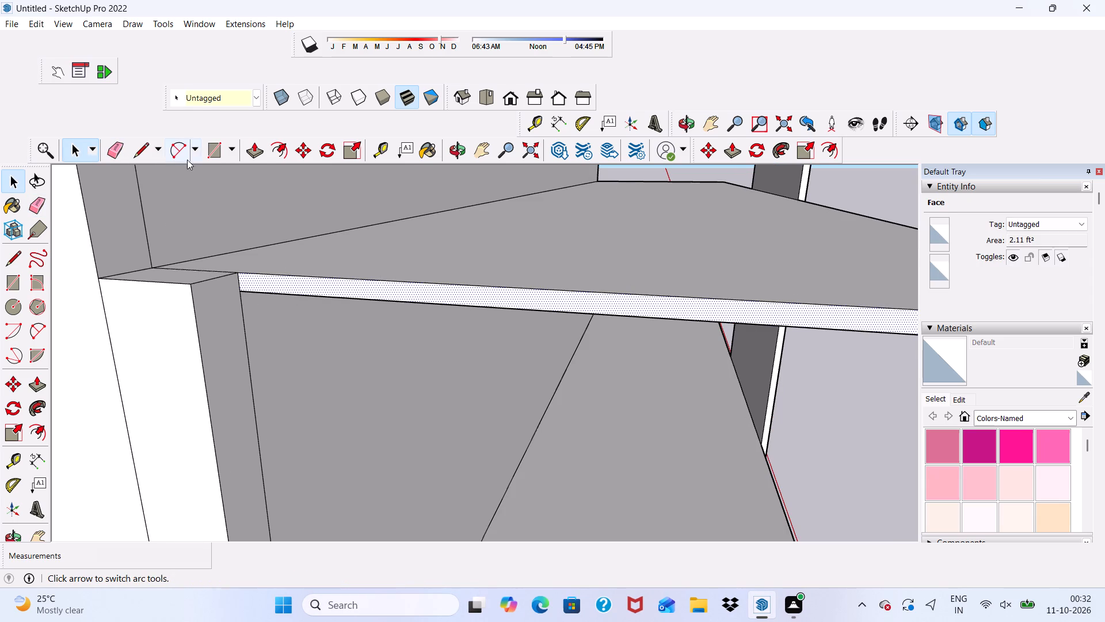
click(255, 149)
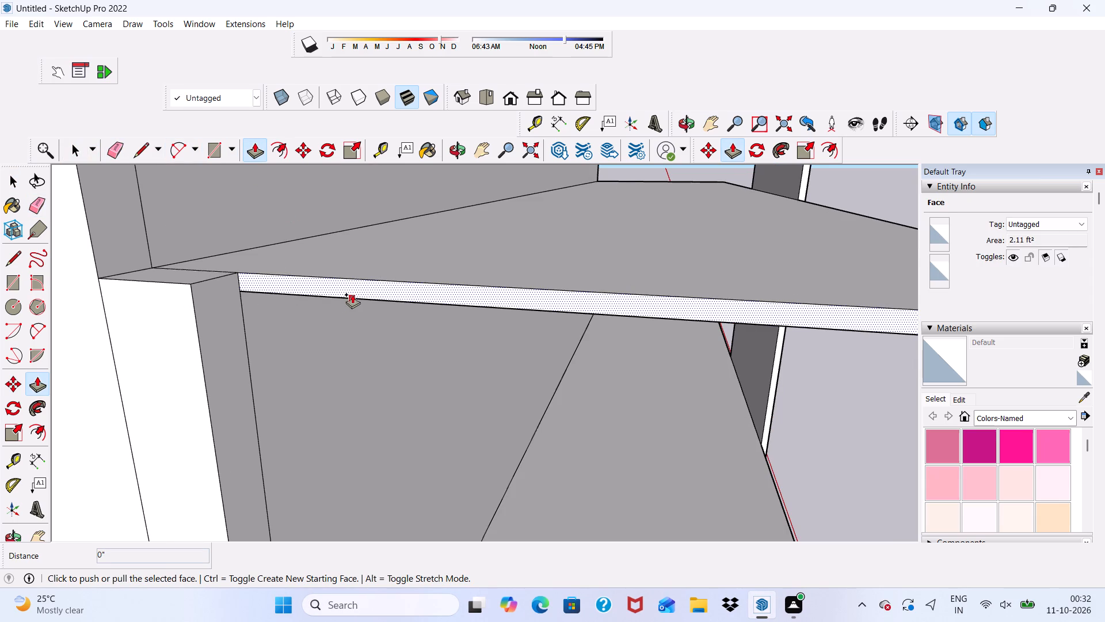
click(352, 283)
scroll(140, 279, down, 4)
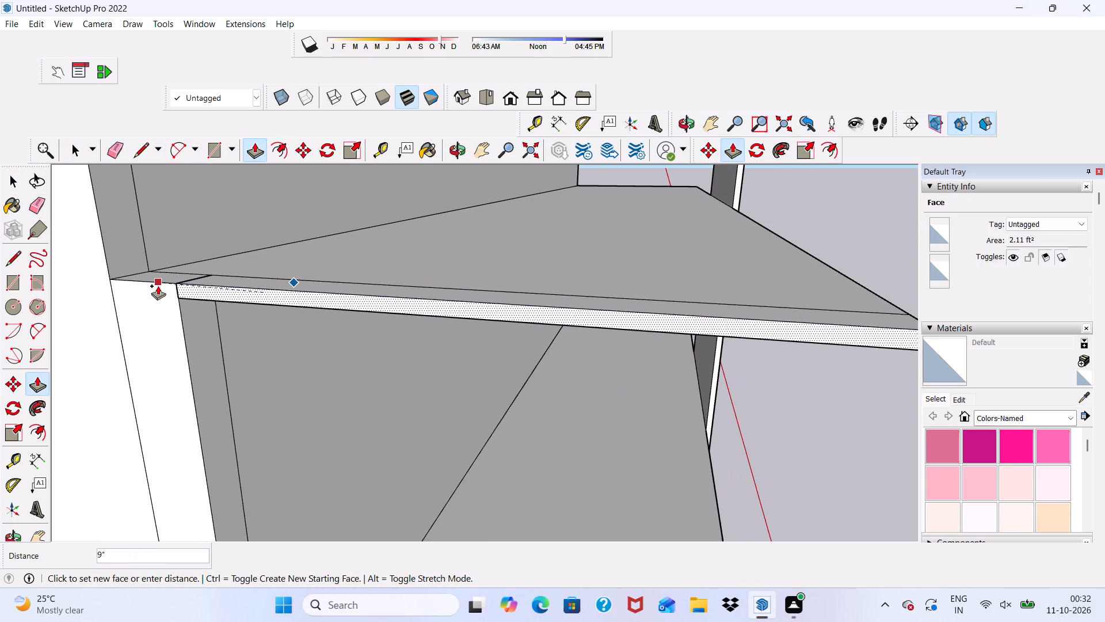
click(158, 286)
Erase the short seams at the corner where the extended shelf end meets the side strip.
click(109, 144)
scroll(178, 282, up, 4)
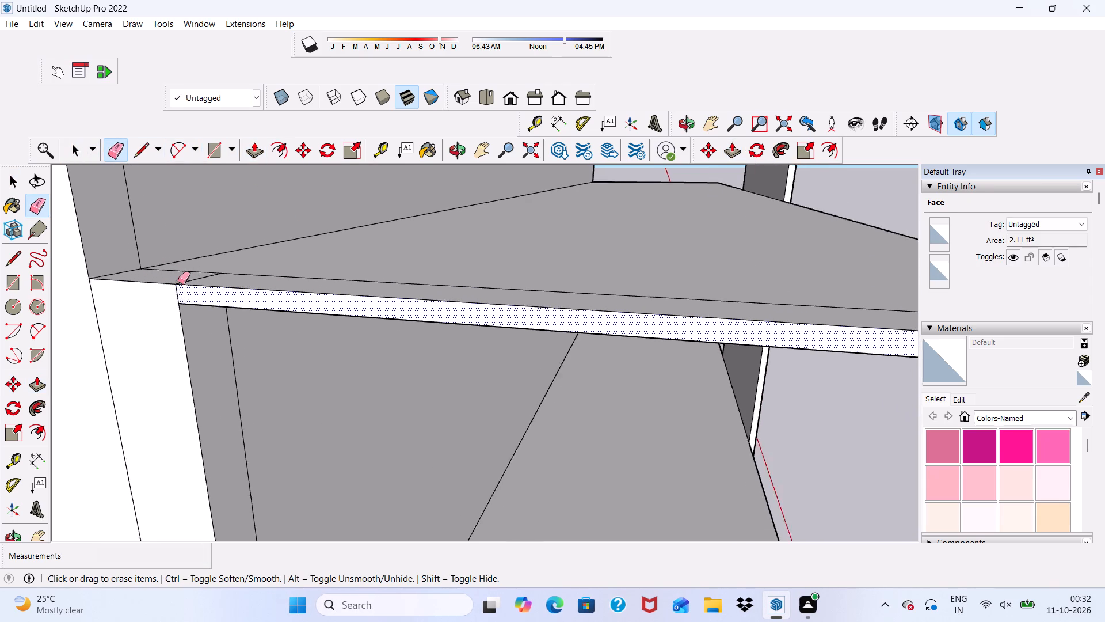
scroll(178, 282, up, 1)
drag(186, 277, 195, 283)
scroll(157, 314, up, 4)
drag(183, 291, 176, 293)
click(181, 288)
Erase the leftover sliver edge running along the underside of the shelf's front edge.
scroll(132, 290, down, 11)
middle_drag(448, 328, 442, 339)
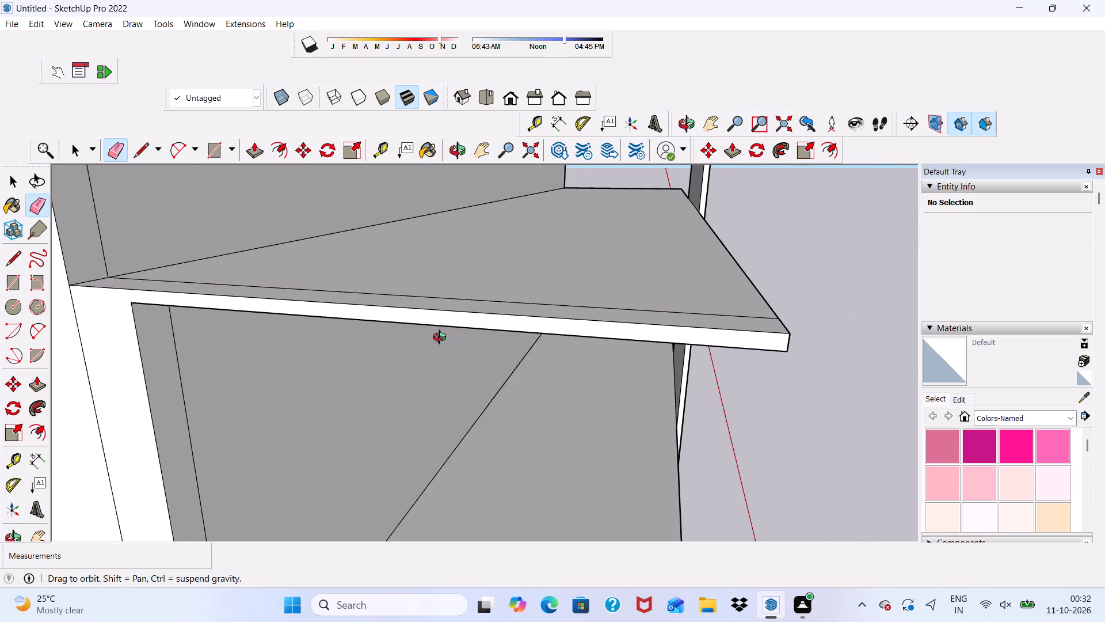
middle_drag(442, 339, 106, 328)
scroll(417, 348, up, 4)
scroll(345, 400, down, 2)
middle_drag(350, 437, 569, 286)
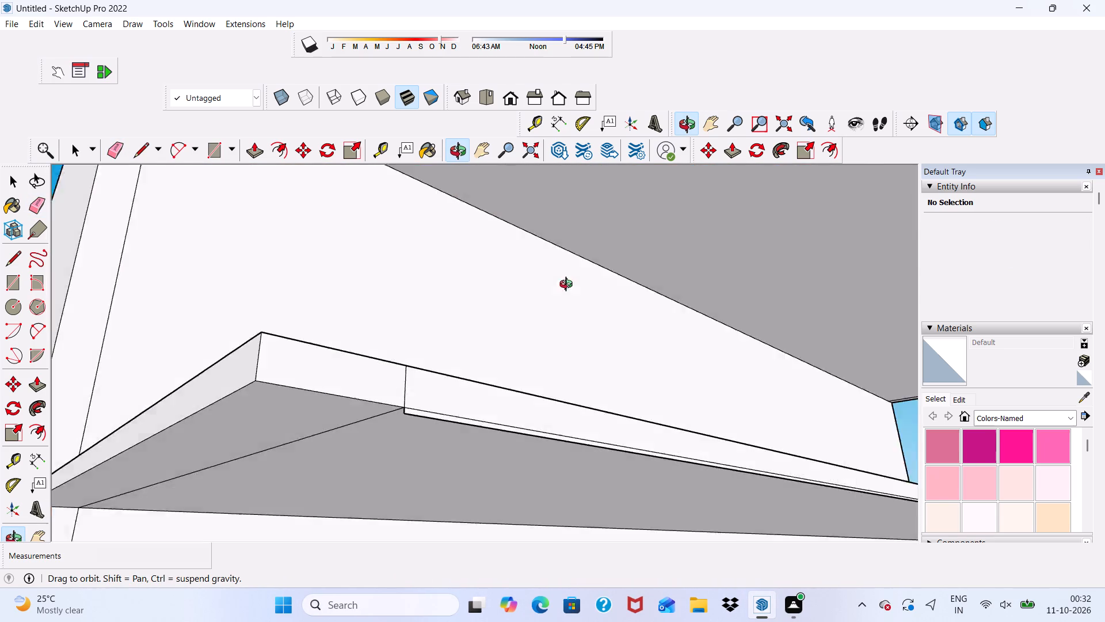
middle_drag(569, 286, 623, 304)
scroll(567, 408, up, 4)
scroll(416, 271, down, 5)
scroll(524, 352, down, 1)
scroll(634, 331, up, 4)
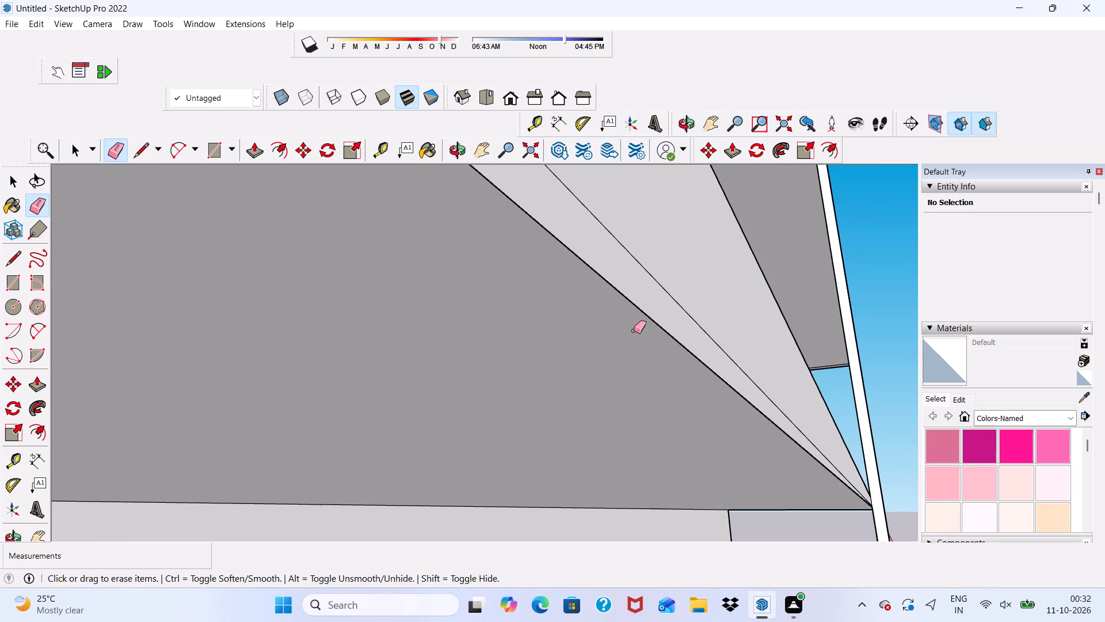
click(643, 314)
scroll(567, 311, down, 5)
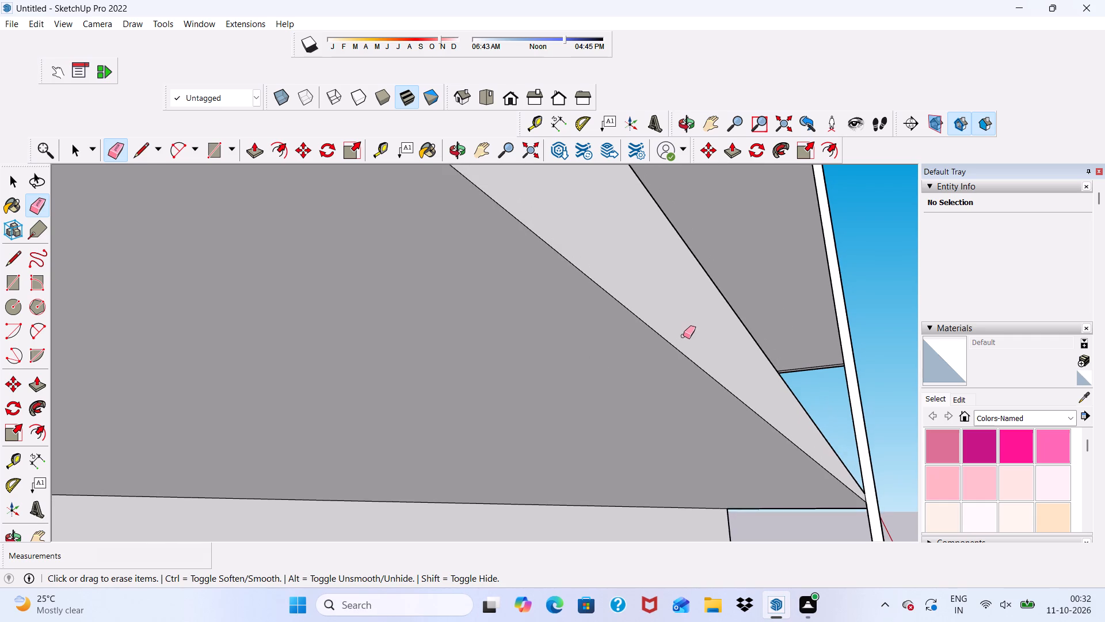
scroll(680, 336, down, 20)
scroll(680, 336, down, 2)
middle_drag(627, 358, 498, 389)
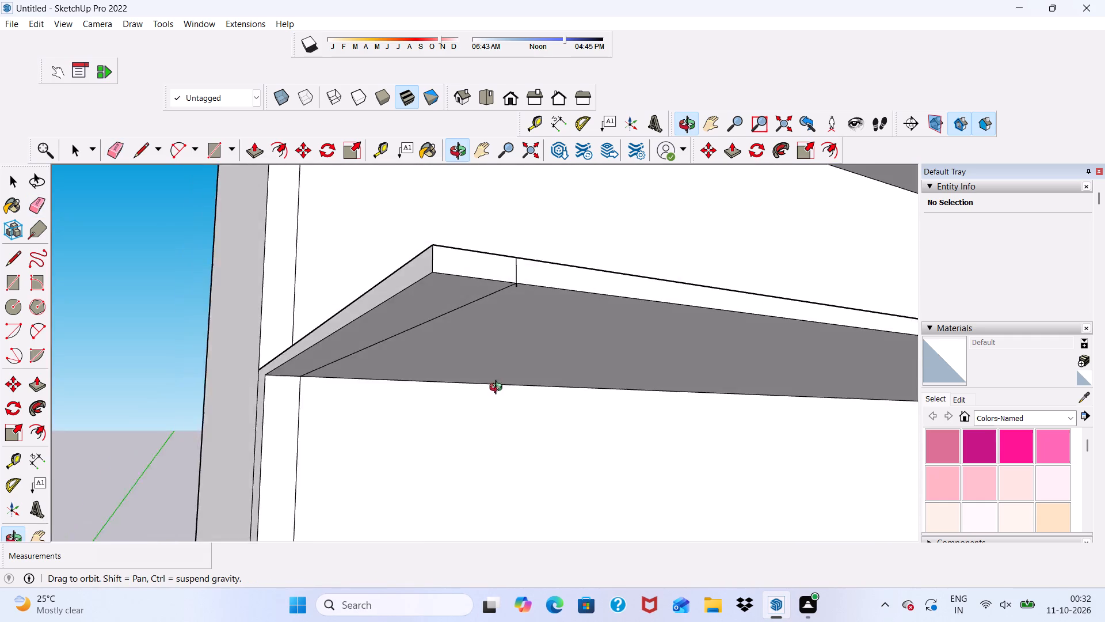
Erase the short seam on the shelf's front edge and the line running across its underside near the end.
middle_drag(498, 389, 494, 385)
scroll(494, 271, up, 8)
click(531, 269)
scroll(531, 270, up, 1)
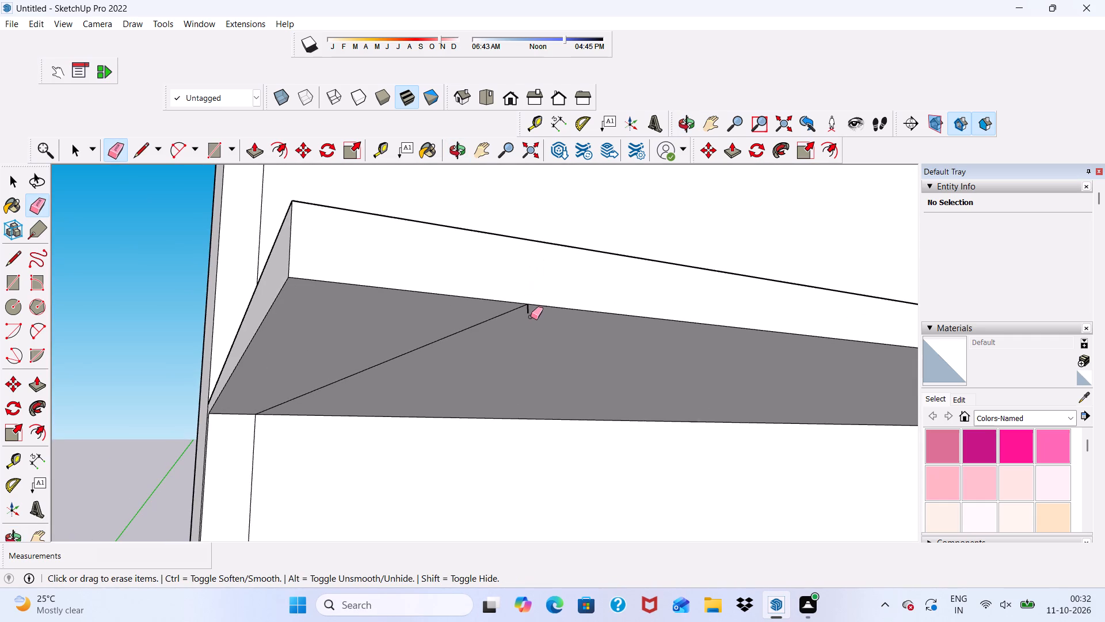
drag(530, 310, 516, 314)
drag(489, 314, 490, 325)
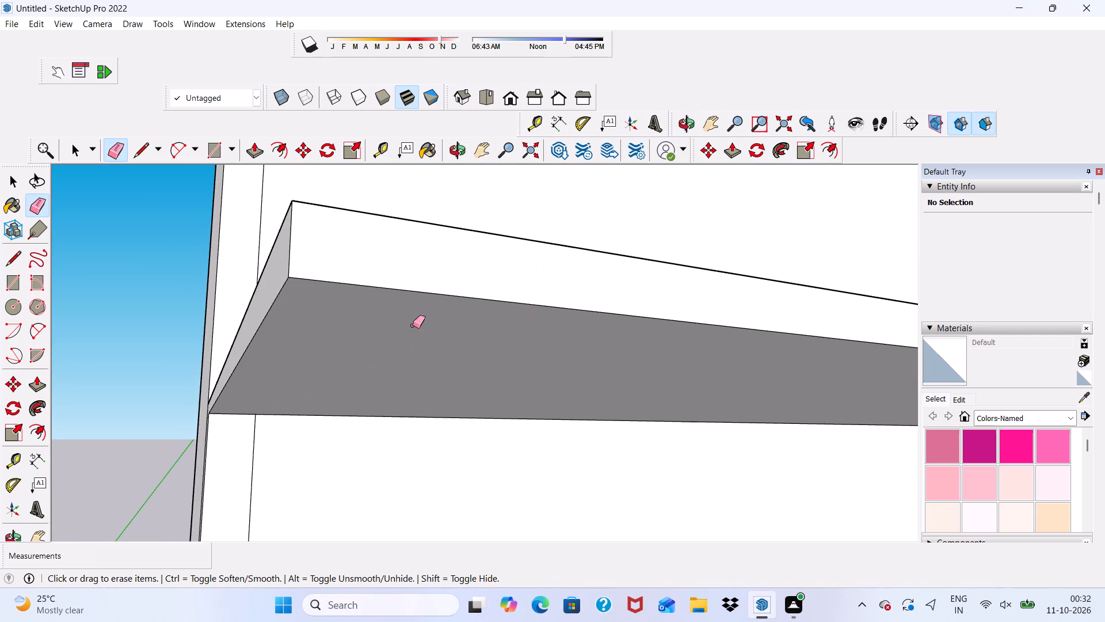
Push/Pull the top shelf's thin end face out 9" to line up with the side strip's outer edge.
scroll(304, 343, down, 20)
scroll(304, 343, down, 11)
middle_drag(467, 361, 383, 384)
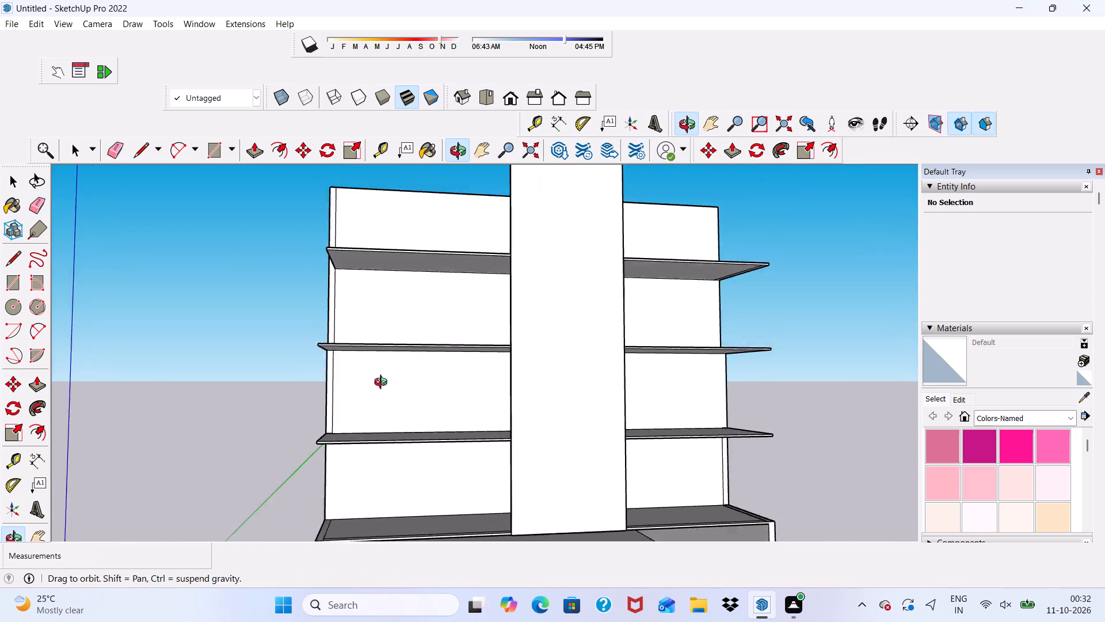
middle_drag(383, 384, 270, 455)
scroll(283, 374, up, 8)
scroll(319, 338, down, 3)
middle_drag(319, 341, 341, 314)
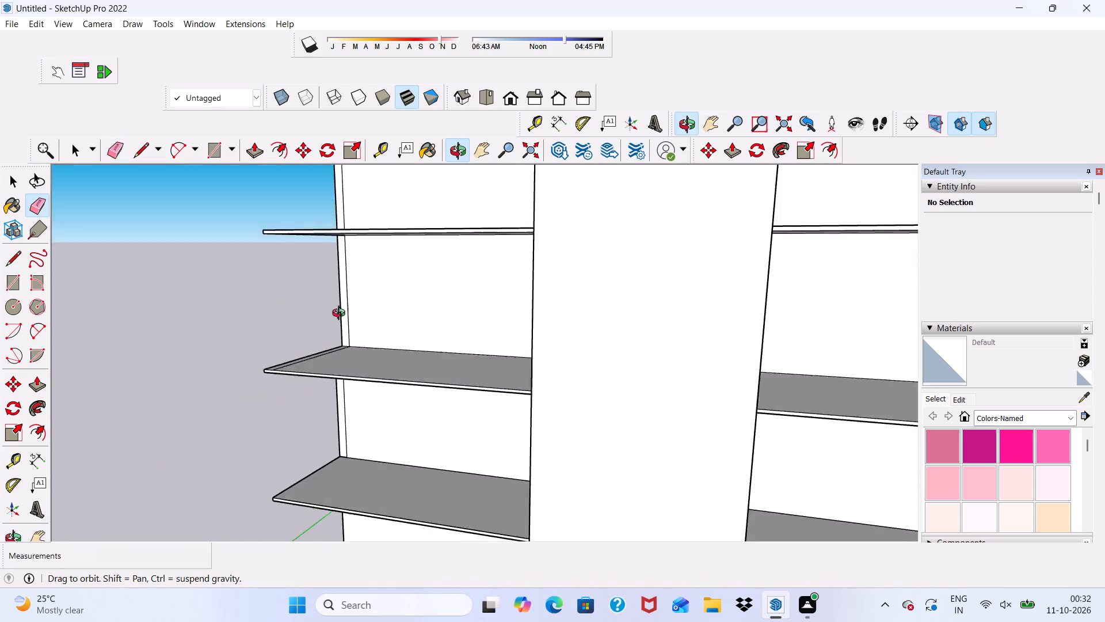
middle_drag(341, 314, 567, 299)
scroll(466, 354, up, 5)
key(space)
scroll(435, 337, up, 4)
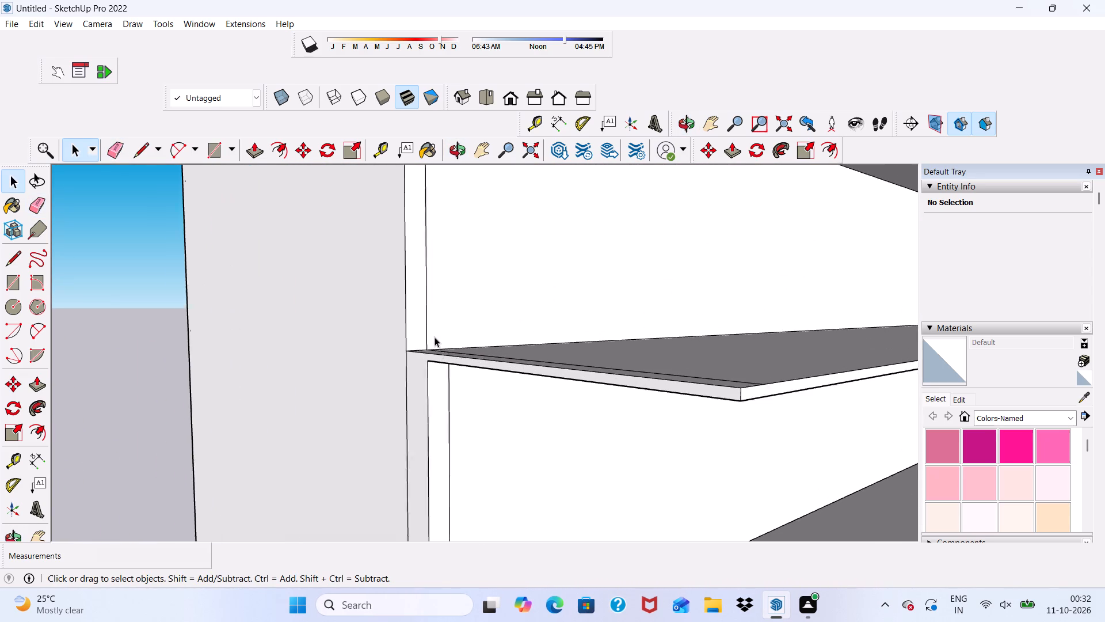
scroll(435, 337, up, 1)
scroll(369, 295, up, 1)
scroll(413, 354, down, 9)
scroll(478, 184, up, 2)
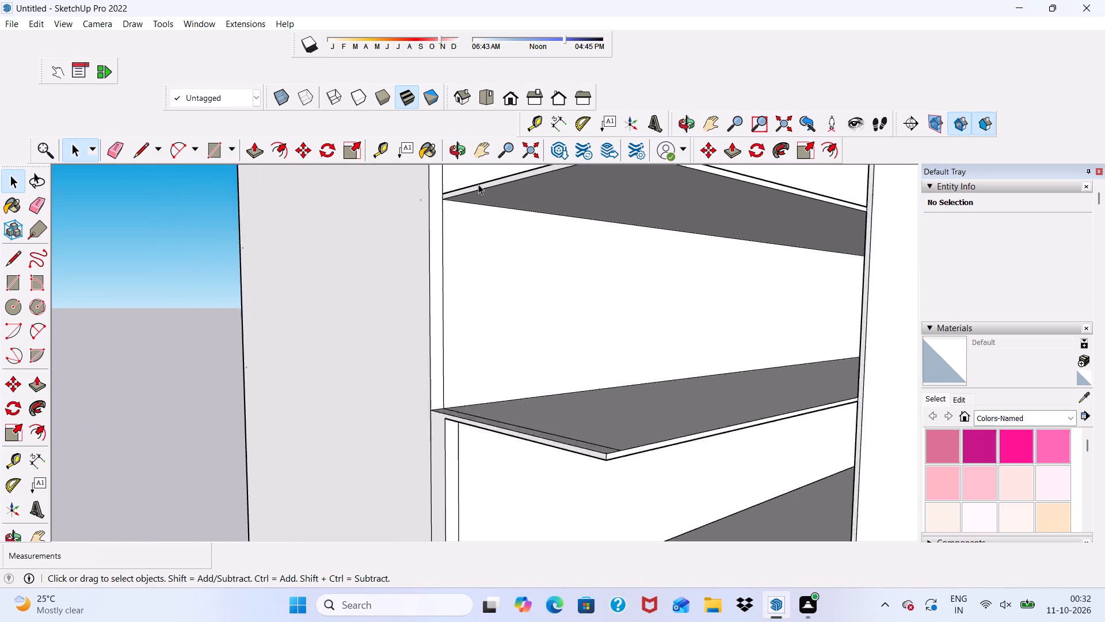
scroll(478, 184, up, 7)
click(474, 191)
scroll(269, 122, up, 2)
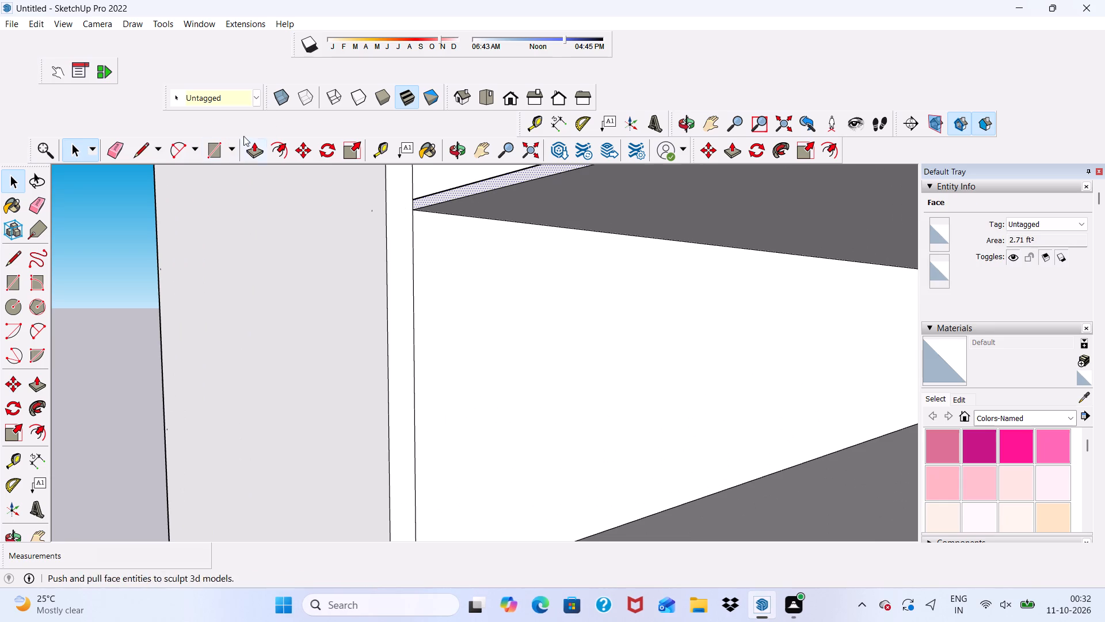
click(252, 147)
click(451, 185)
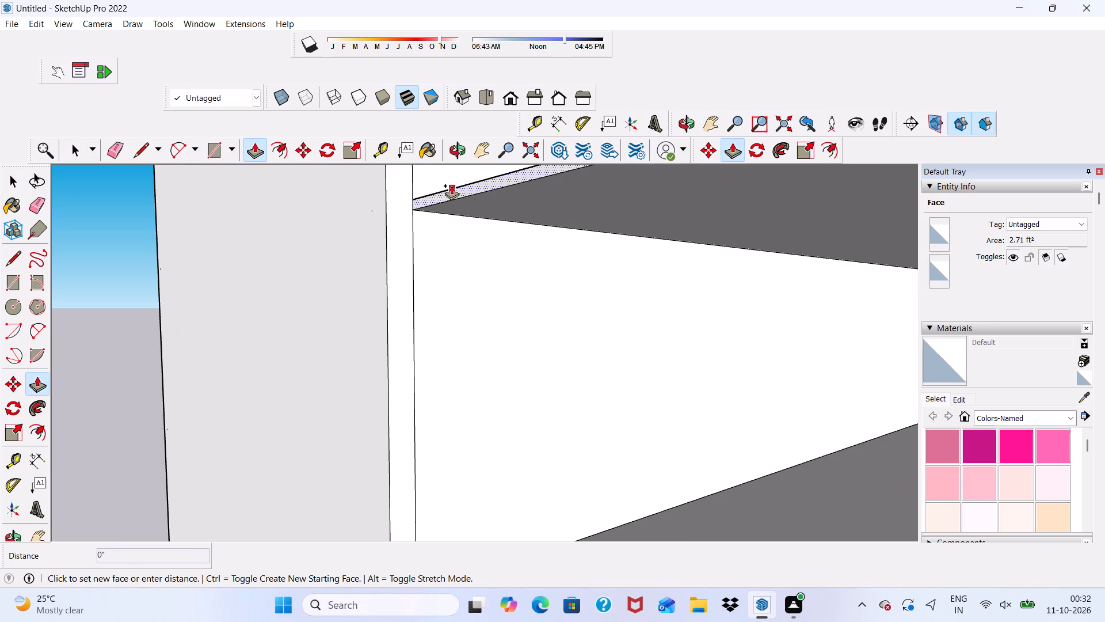
click(388, 245)
scroll(383, 259, down, 9)
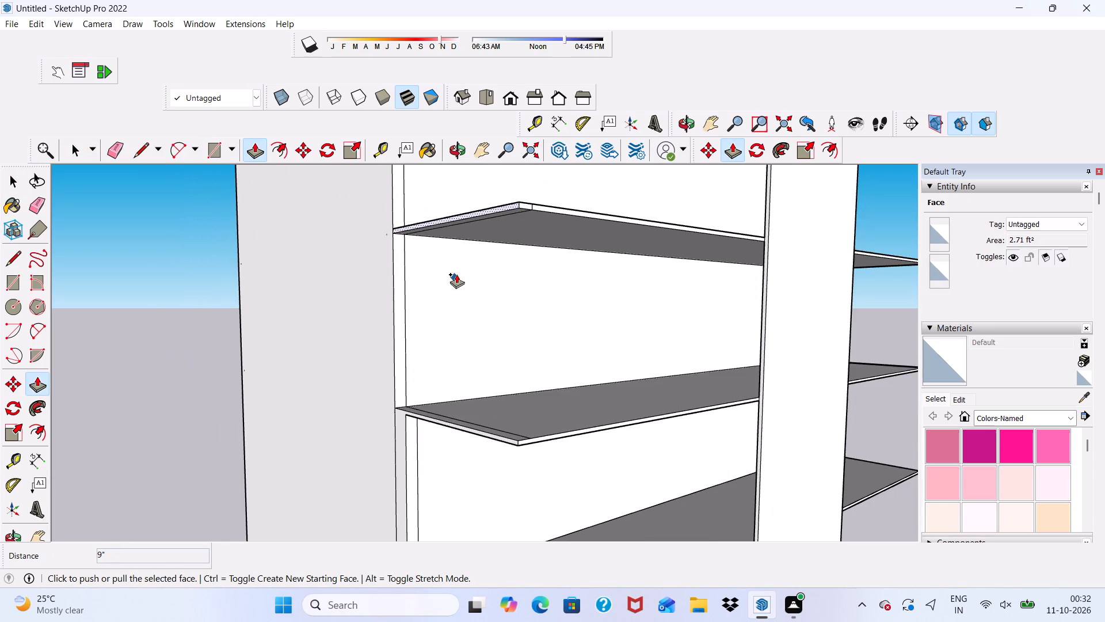
Erase the seam lines left on the front edge and underside of the top shelf's extended end.
key(space)
scroll(430, 183, up, 3)
click(114, 150)
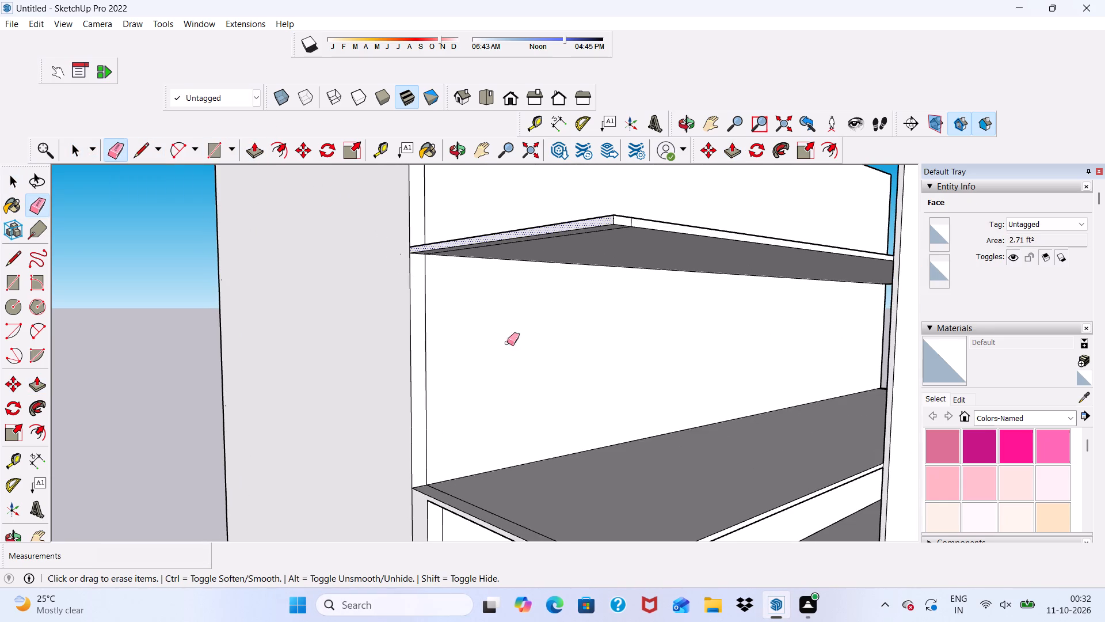
scroll(552, 307, up, 4)
scroll(499, 246, down, 8)
scroll(509, 248, up, 8)
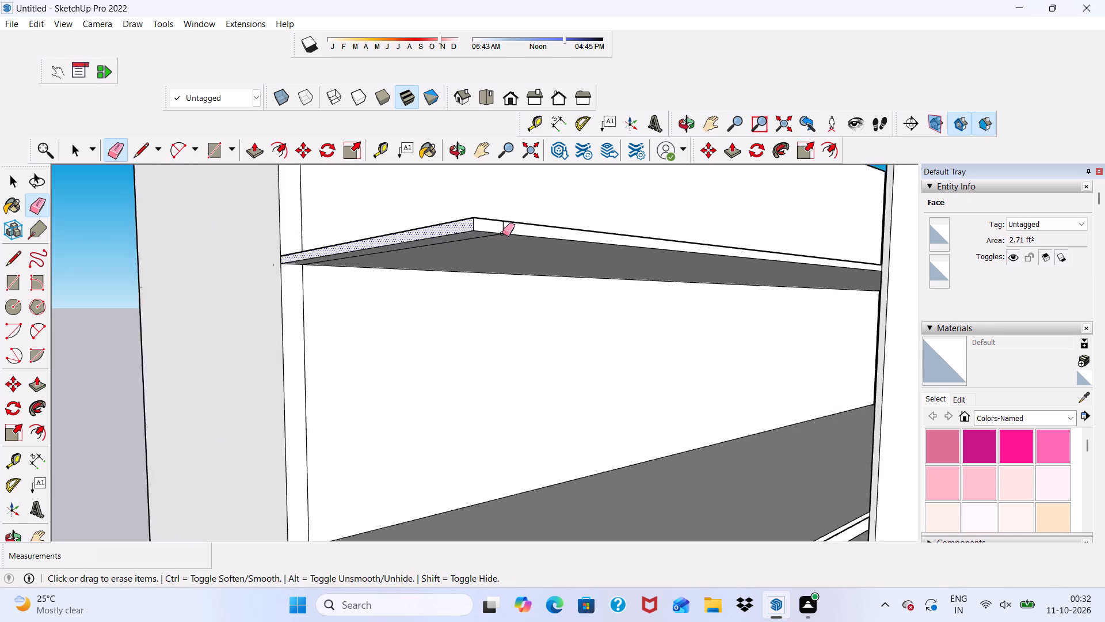
scroll(502, 233, up, 2)
click(502, 227)
click(477, 240)
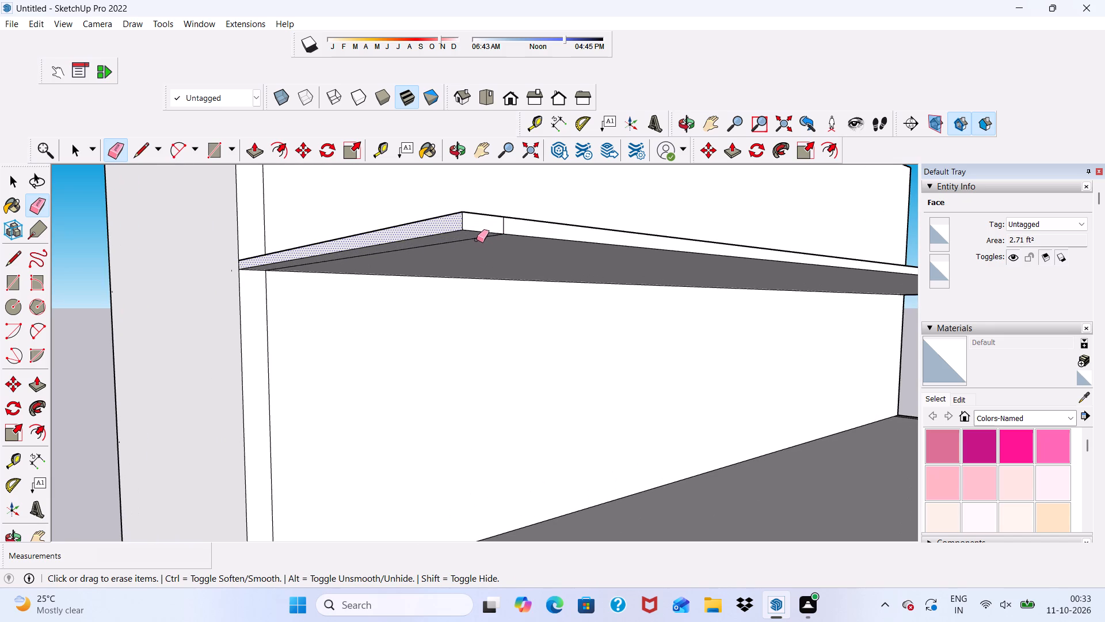
click(477, 238)
drag(501, 227, 508, 224)
scroll(467, 265, down, 4)
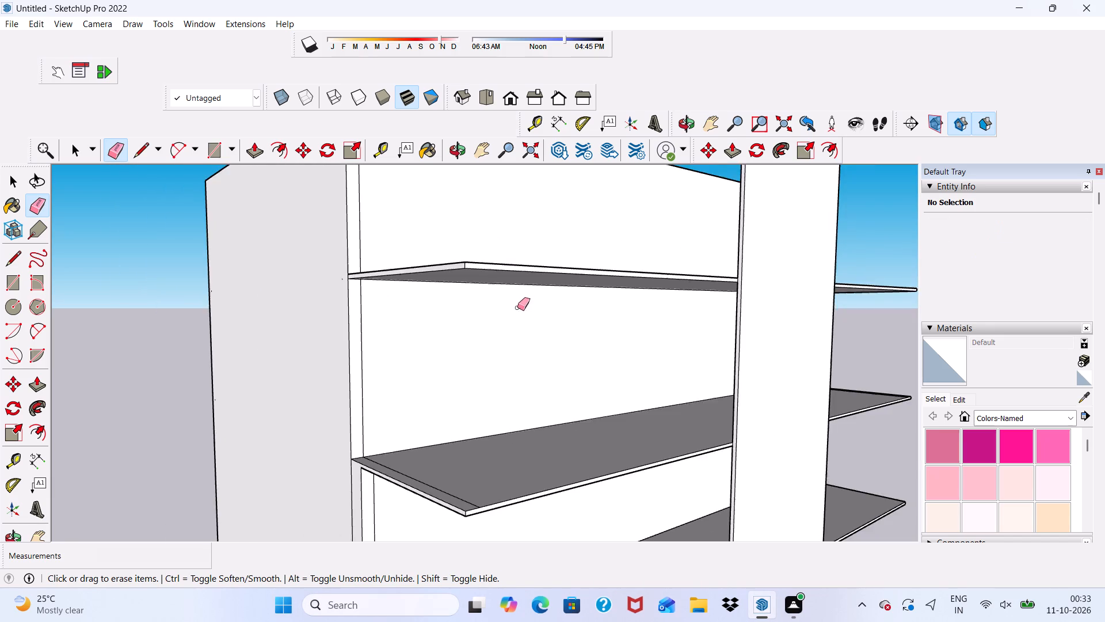
Push/Pull the back panel between the middle and bottom shelves inward about 4", and a further 9/16" or so.
scroll(517, 308, down, 12)
key(space)
middle_drag(626, 329, 451, 437)
scroll(567, 426, up, 4)
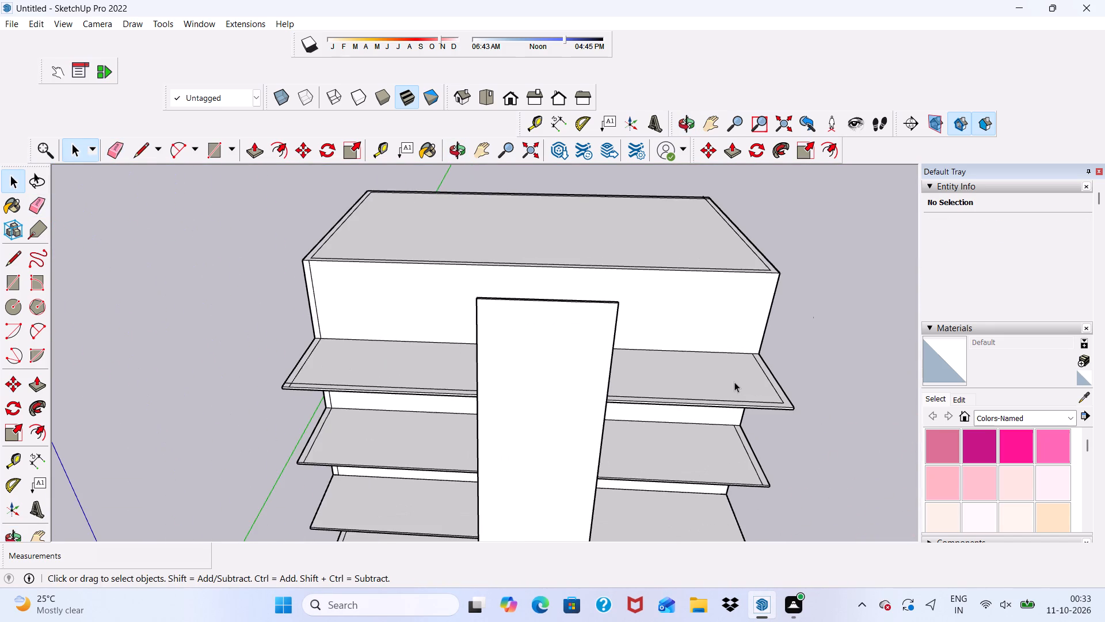
scroll(786, 422, up, 4)
scroll(739, 471, down, 1)
middle_drag(731, 448, 551, 307)
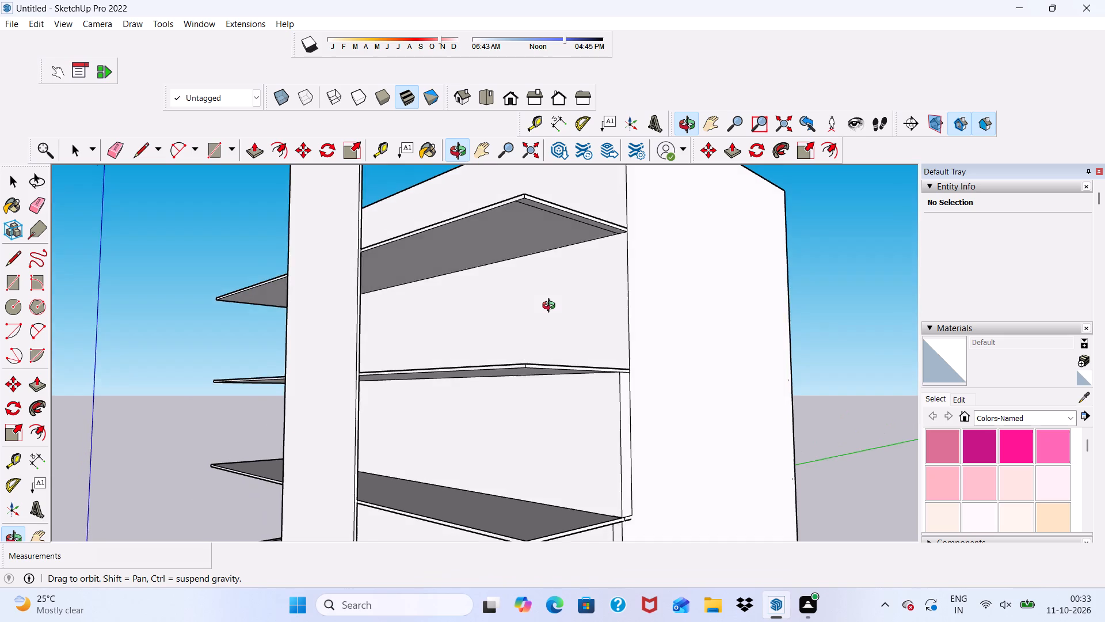
middle_drag(551, 307, 723, 372)
scroll(748, 448, up, 4)
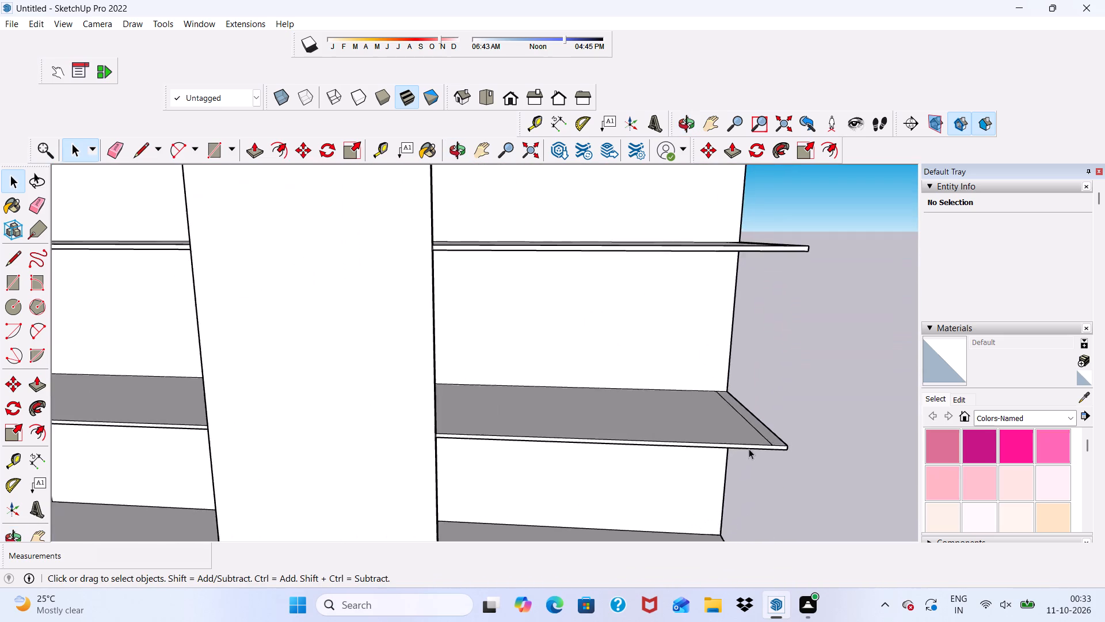
scroll(737, 449, down, 4)
middle_drag(715, 474, 542, 385)
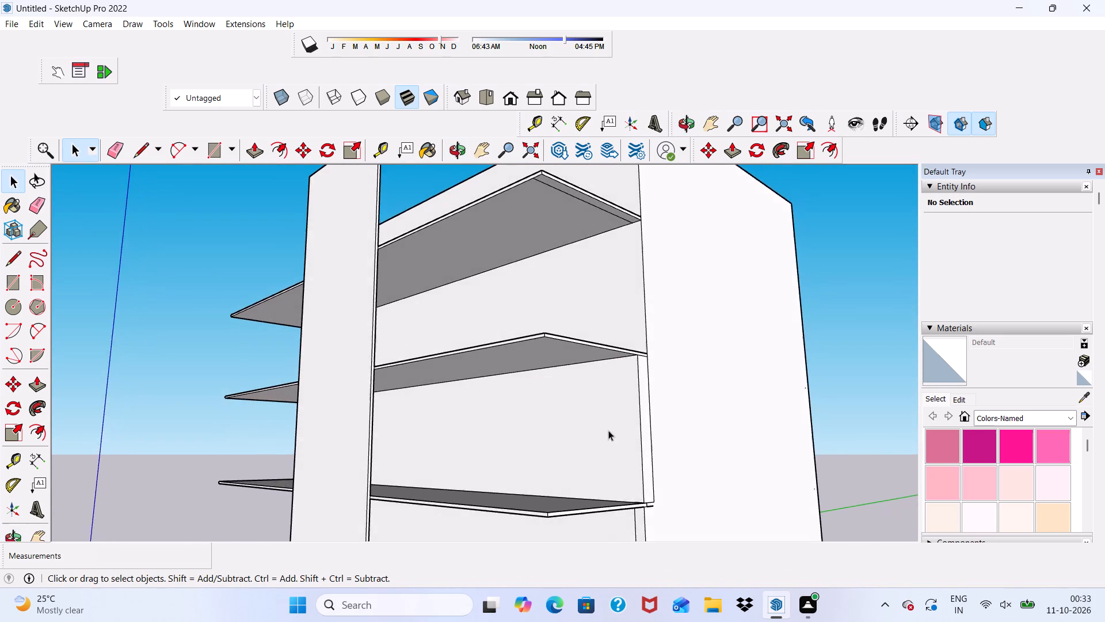
scroll(638, 437, up, 5)
middle_drag(645, 420, 671, 468)
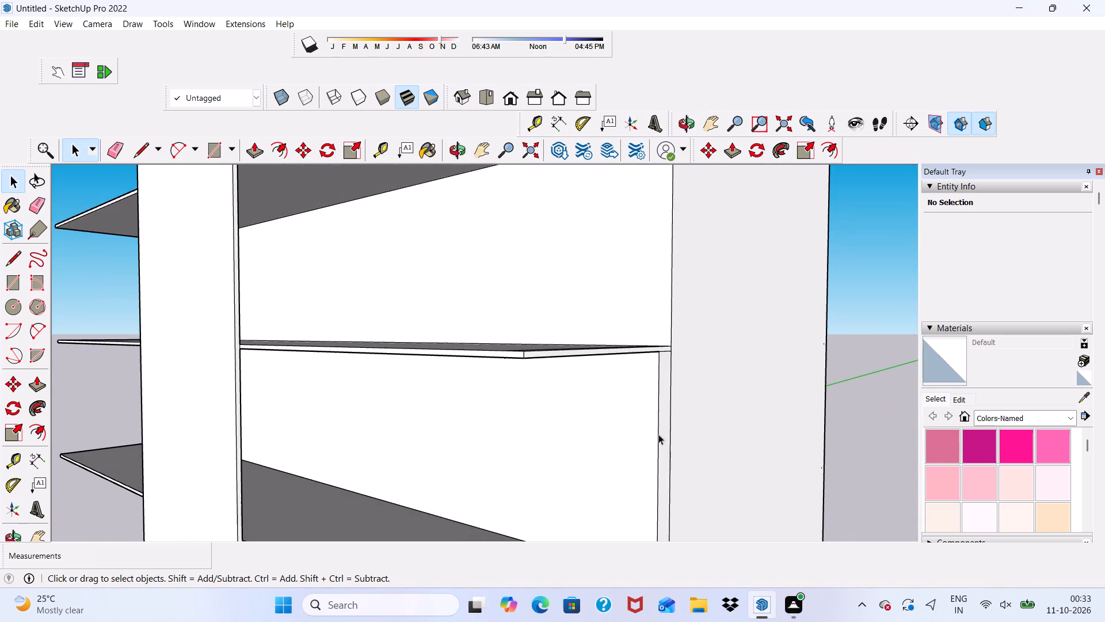
scroll(653, 411, up, 1)
scroll(650, 407, down, 5)
scroll(703, 362, up, 1)
scroll(696, 350, down, 4)
middle_drag(638, 492, 622, 408)
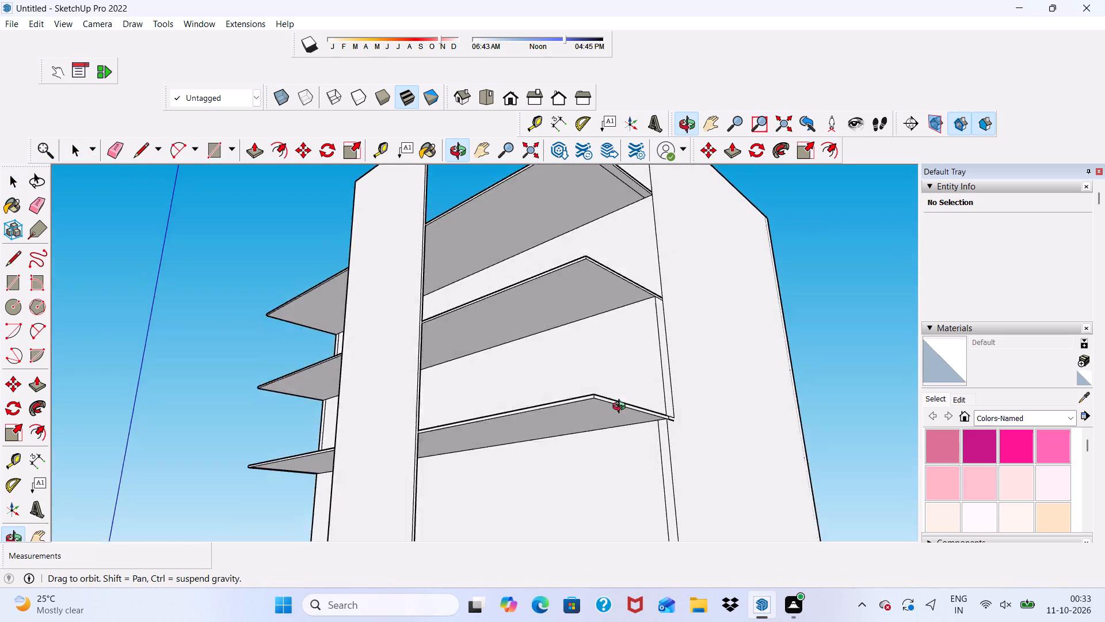
middle_drag(622, 408, 561, 409)
scroll(597, 401, up, 2)
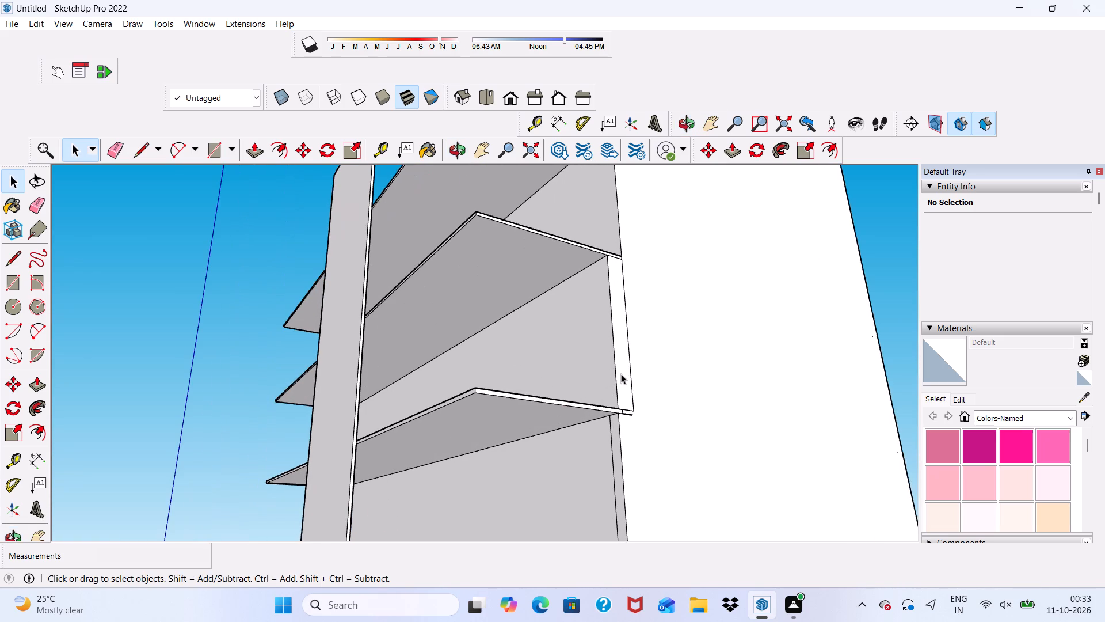
click(603, 374)
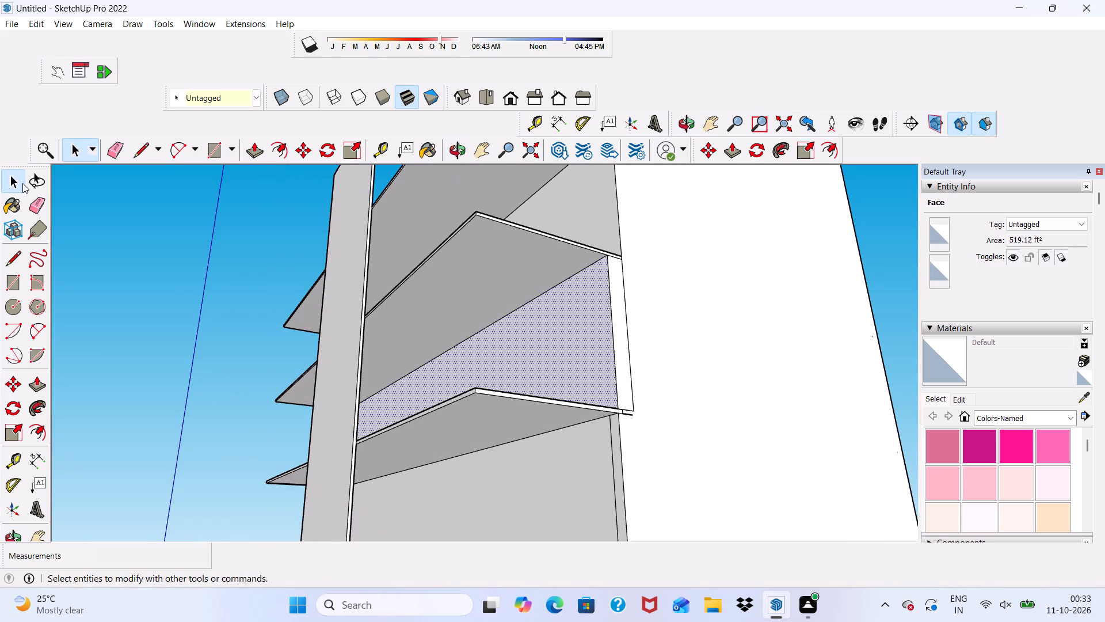
click(253, 150)
drag(551, 309, 585, 311)
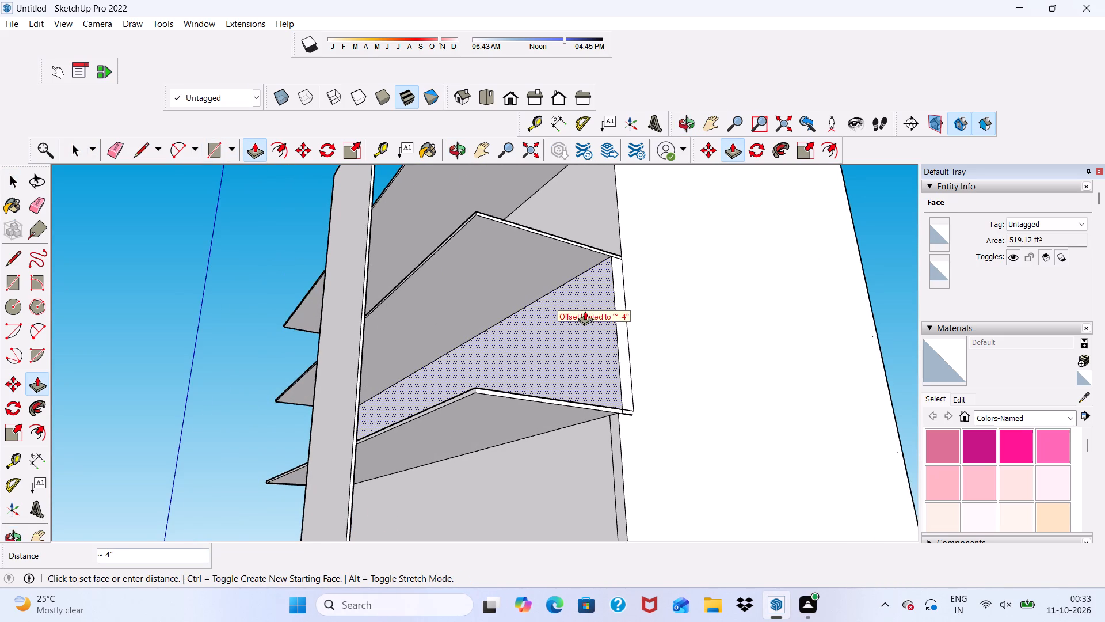
drag(585, 311, 626, 313)
scroll(580, 341, up, 2)
drag(580, 341, 620, 344)
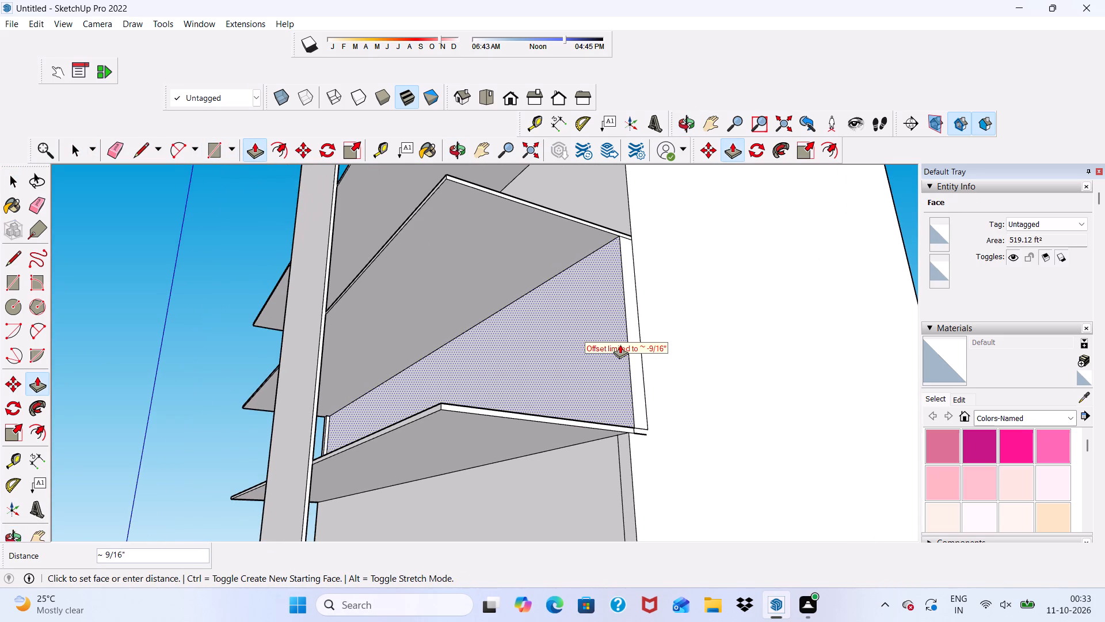
drag(620, 344, 632, 342)
Erase the vertical seam at the side end of the back panel in the compartment below the bottom shelf.
scroll(601, 299, down, 4)
middle_drag(603, 316, 662, 327)
scroll(637, 329, down, 5)
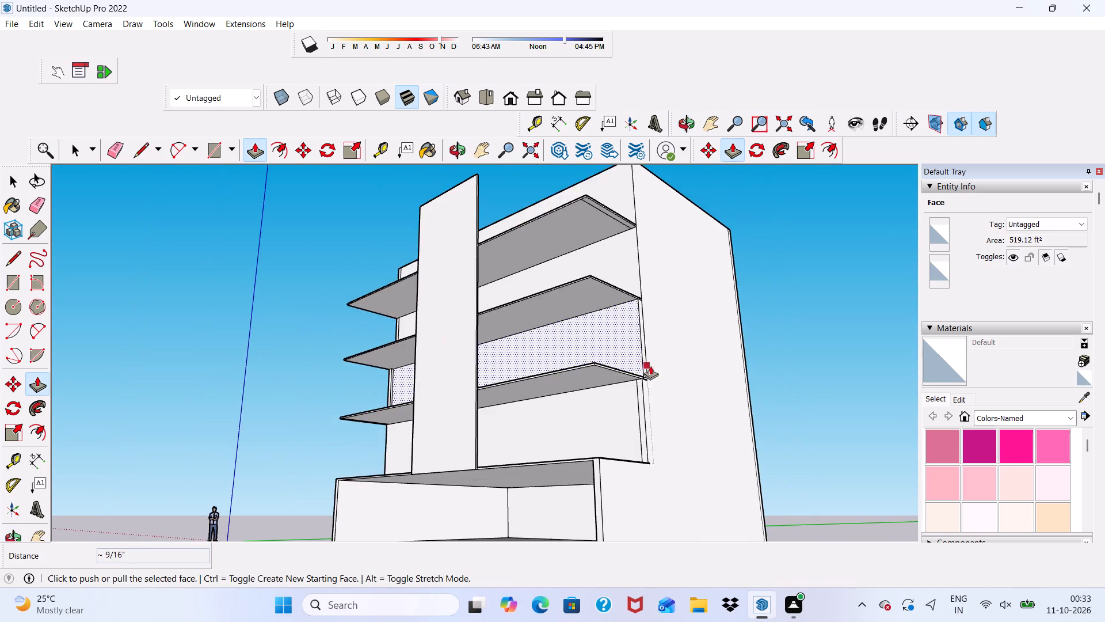
middle_drag(635, 403, 580, 472)
scroll(594, 479, up, 7)
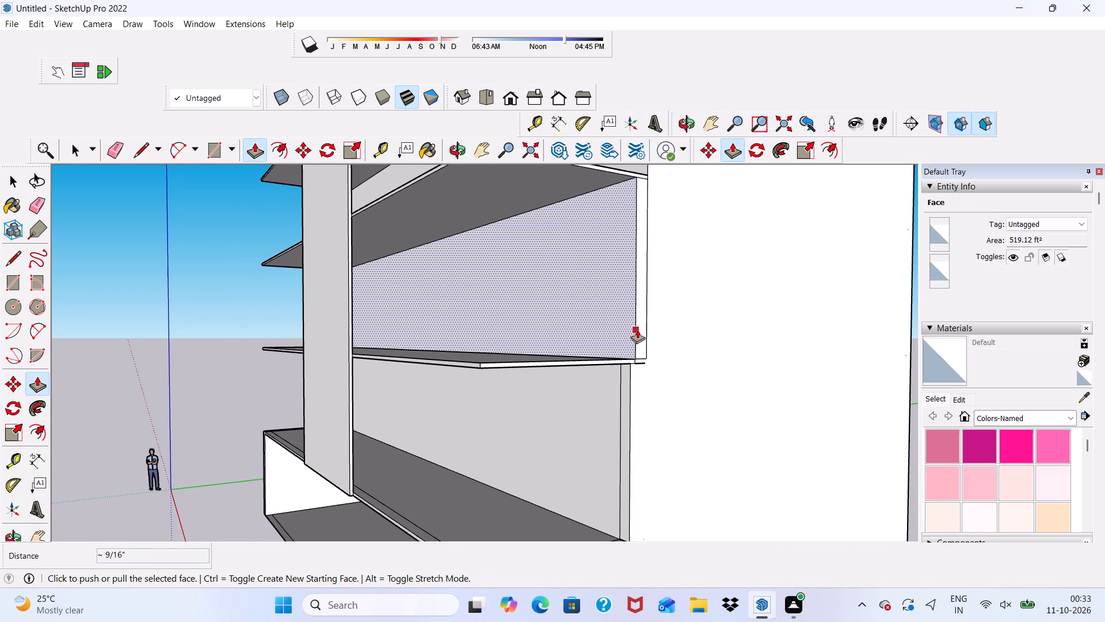
key(space)
click(576, 317)
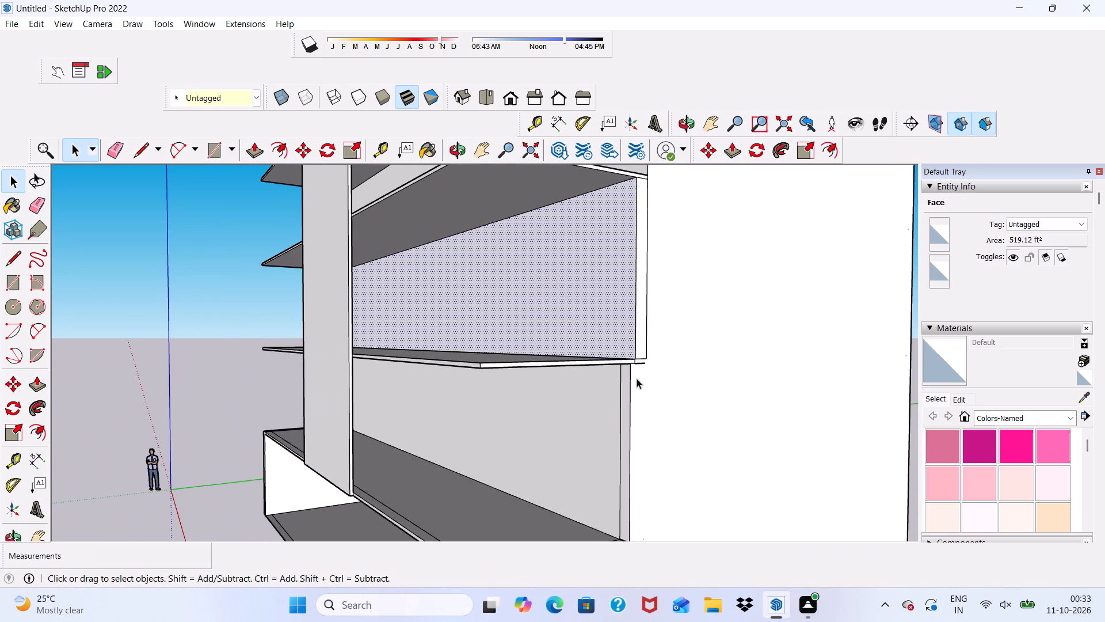
scroll(637, 378, up, 20)
scroll(637, 378, up, 2)
middle_drag(630, 374, 484, 283)
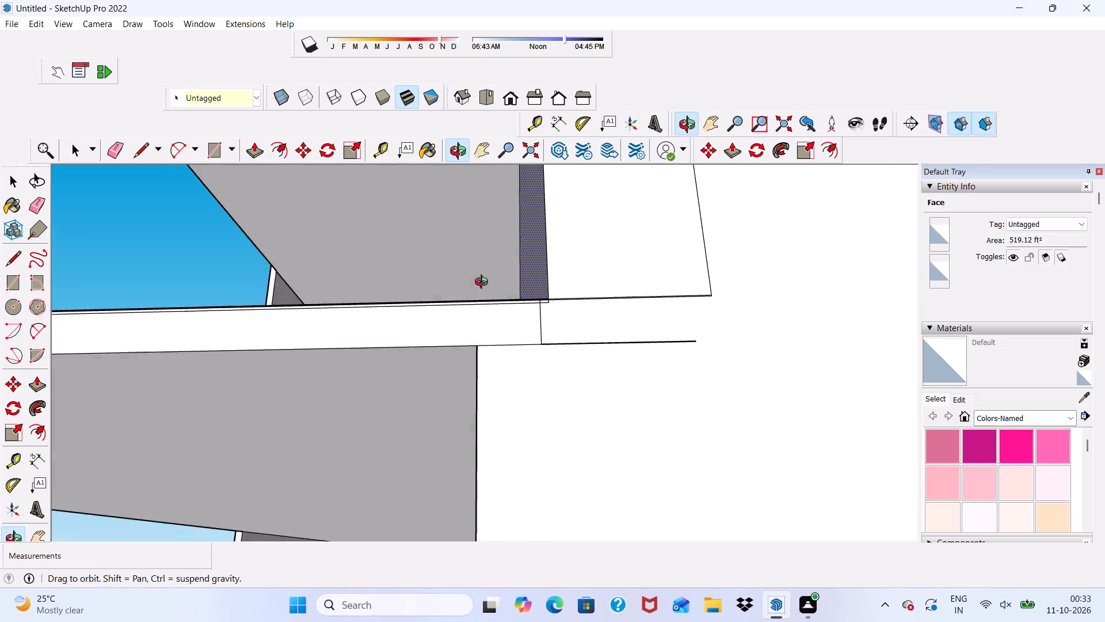
middle_drag(484, 283, 669, 431)
scroll(560, 331, up, 3)
scroll(530, 309, down, 11)
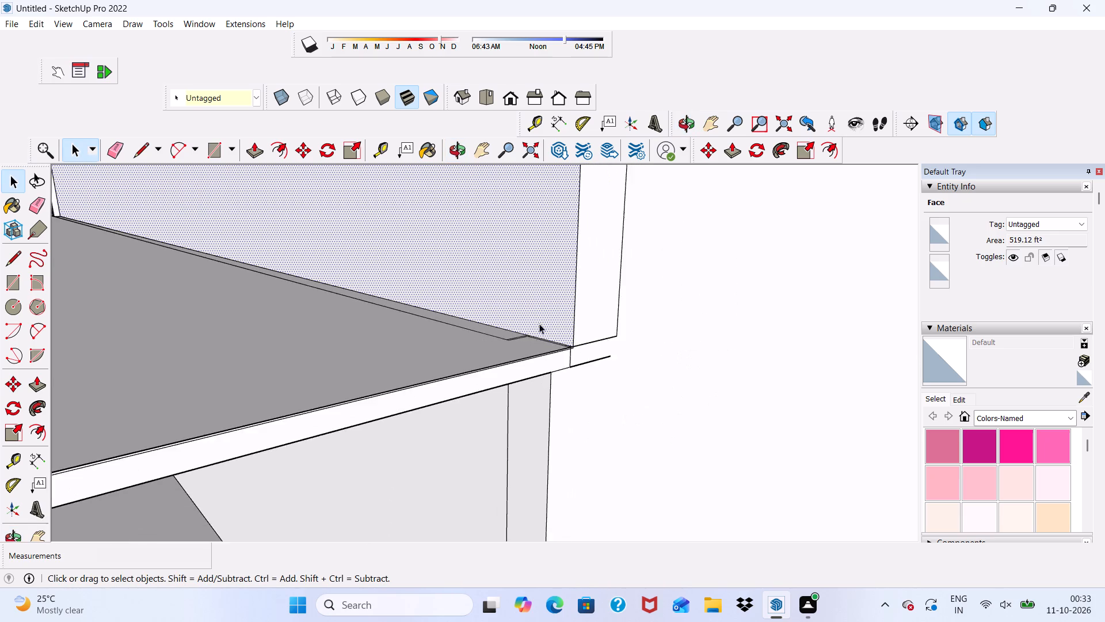
scroll(539, 324, down, 20)
scroll(539, 324, down, 1)
scroll(511, 383, up, 4)
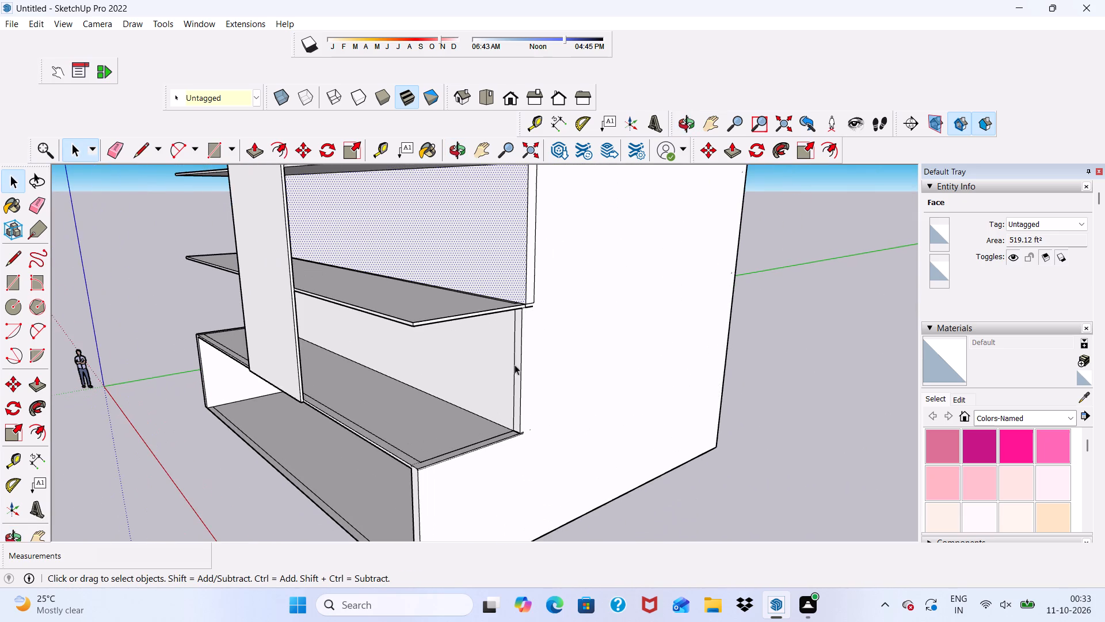
middle_drag(513, 347, 651, 312)
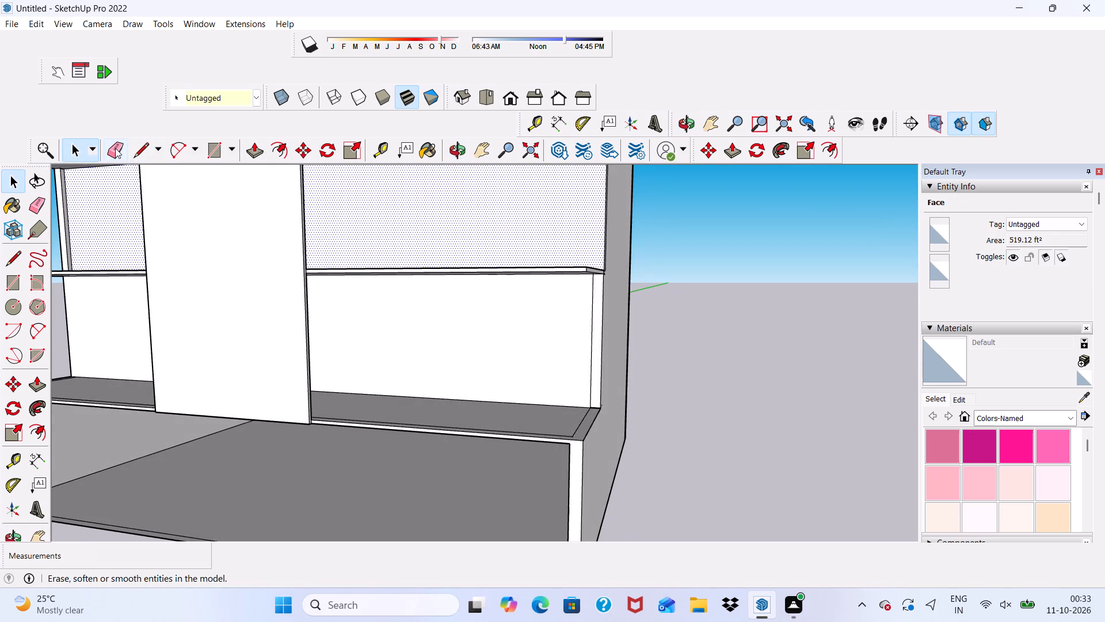
click(115, 148)
scroll(671, 370, up, 2)
click(571, 278)
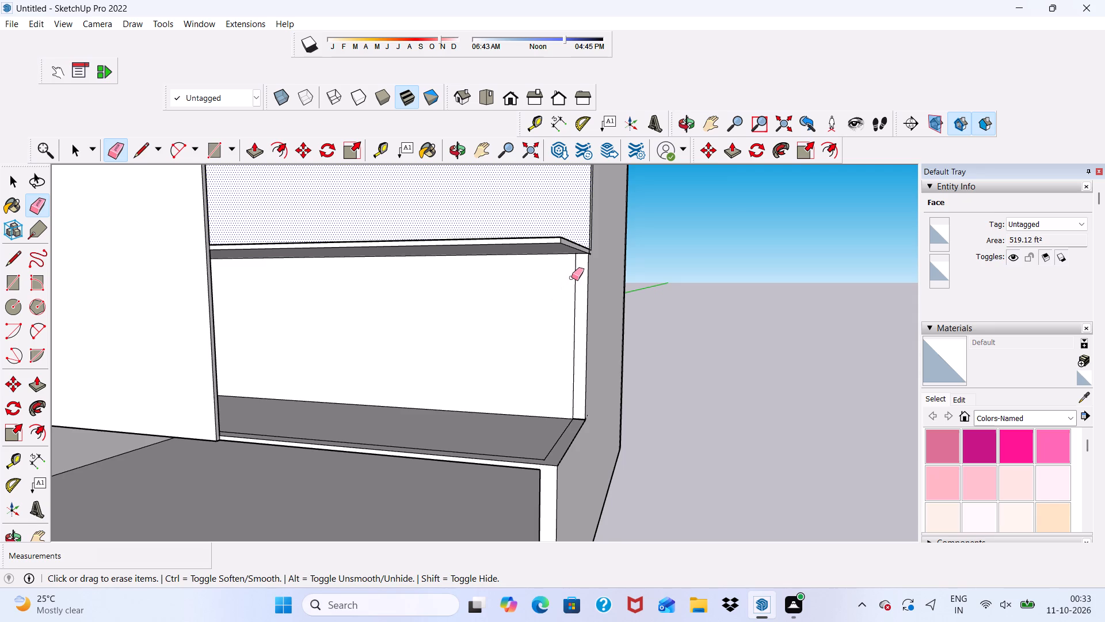
click(574, 285)
Erase the narrow strip's vertical edge beside the pushed back panel, just above the bottom shelf's rear corner.
scroll(567, 291, down, 5)
scroll(585, 232, up, 9)
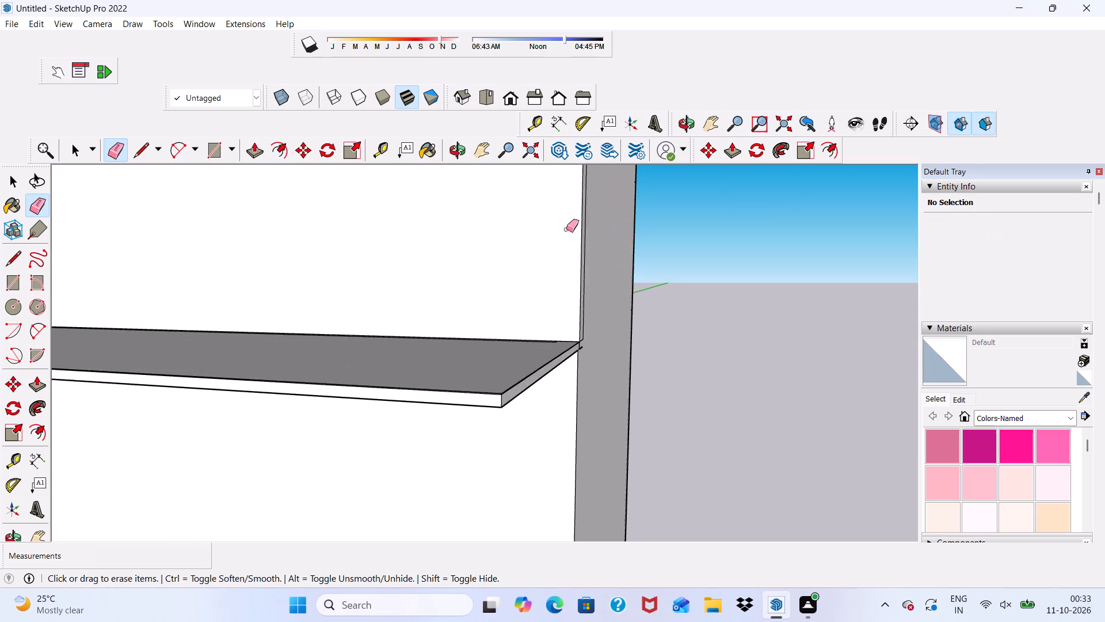
scroll(566, 229, up, 5)
drag(585, 332, 587, 353)
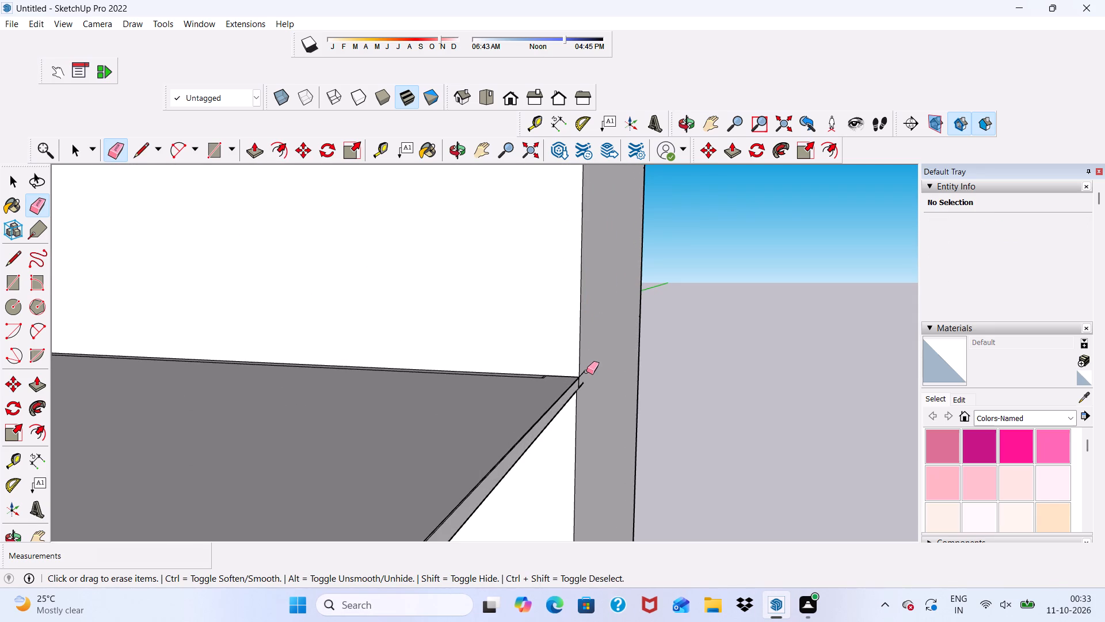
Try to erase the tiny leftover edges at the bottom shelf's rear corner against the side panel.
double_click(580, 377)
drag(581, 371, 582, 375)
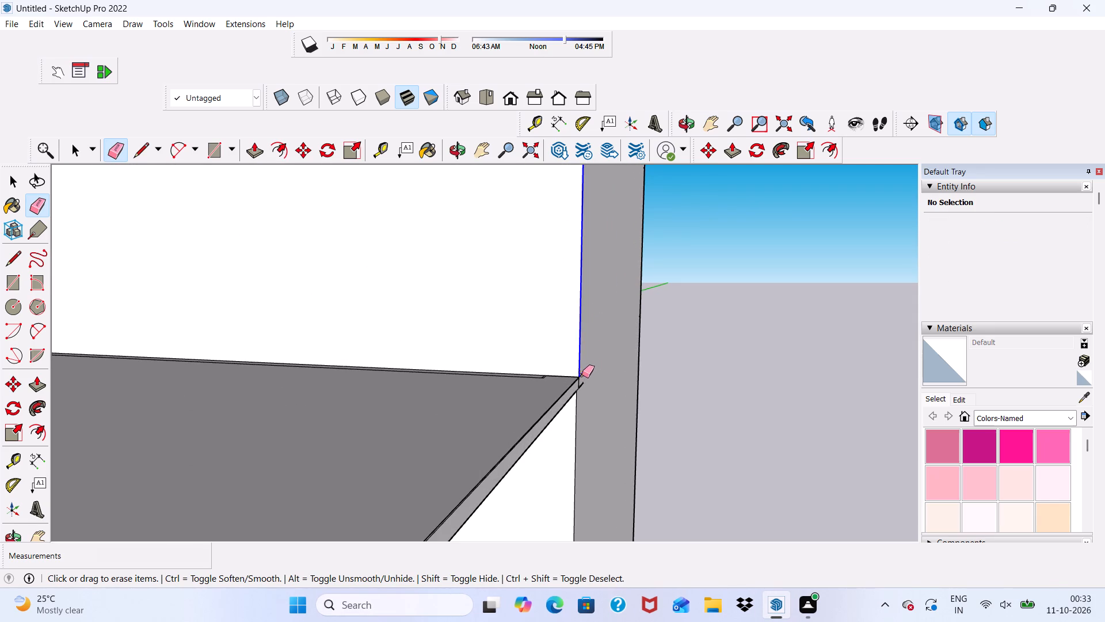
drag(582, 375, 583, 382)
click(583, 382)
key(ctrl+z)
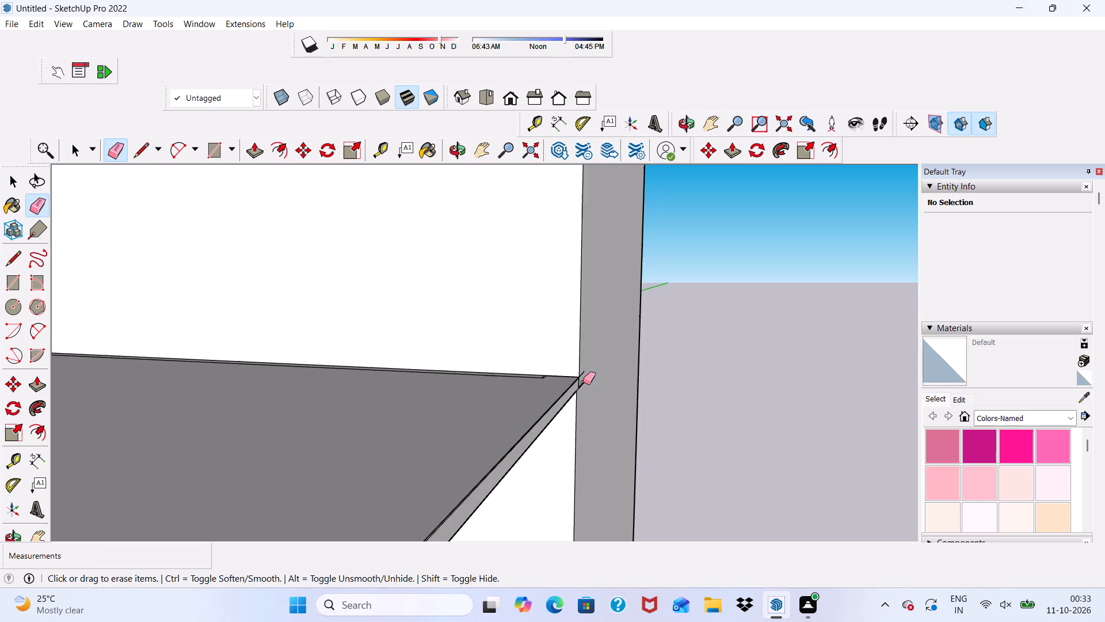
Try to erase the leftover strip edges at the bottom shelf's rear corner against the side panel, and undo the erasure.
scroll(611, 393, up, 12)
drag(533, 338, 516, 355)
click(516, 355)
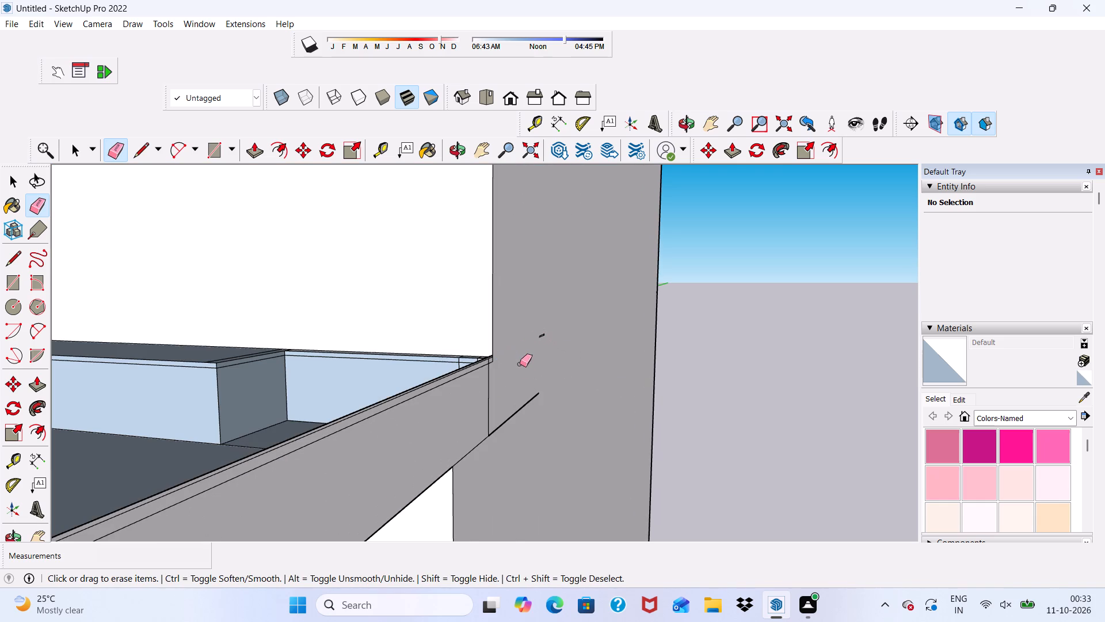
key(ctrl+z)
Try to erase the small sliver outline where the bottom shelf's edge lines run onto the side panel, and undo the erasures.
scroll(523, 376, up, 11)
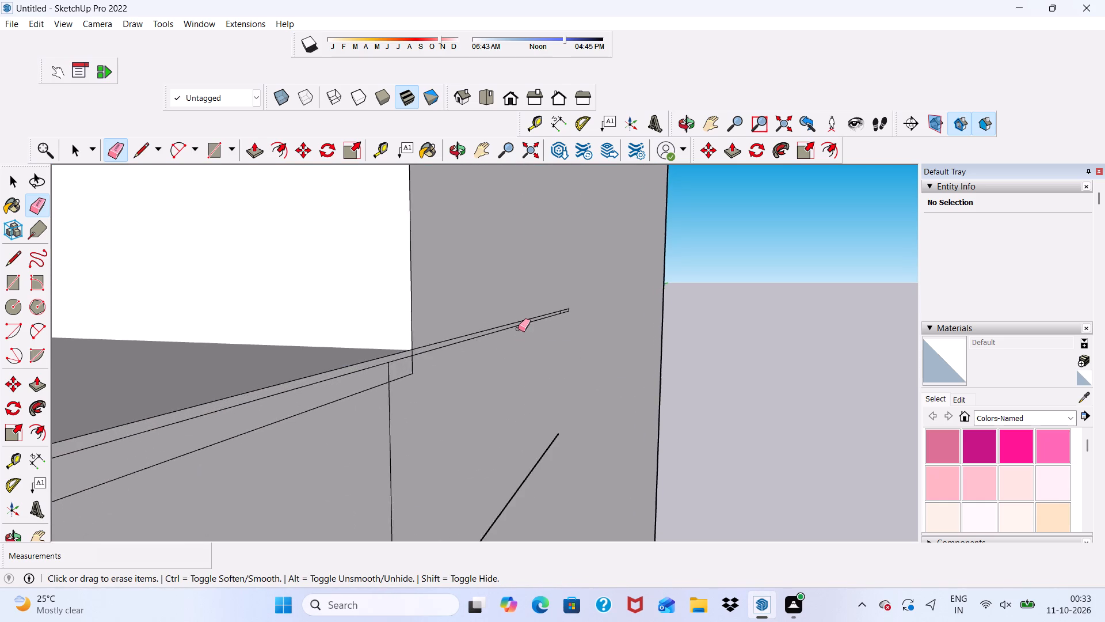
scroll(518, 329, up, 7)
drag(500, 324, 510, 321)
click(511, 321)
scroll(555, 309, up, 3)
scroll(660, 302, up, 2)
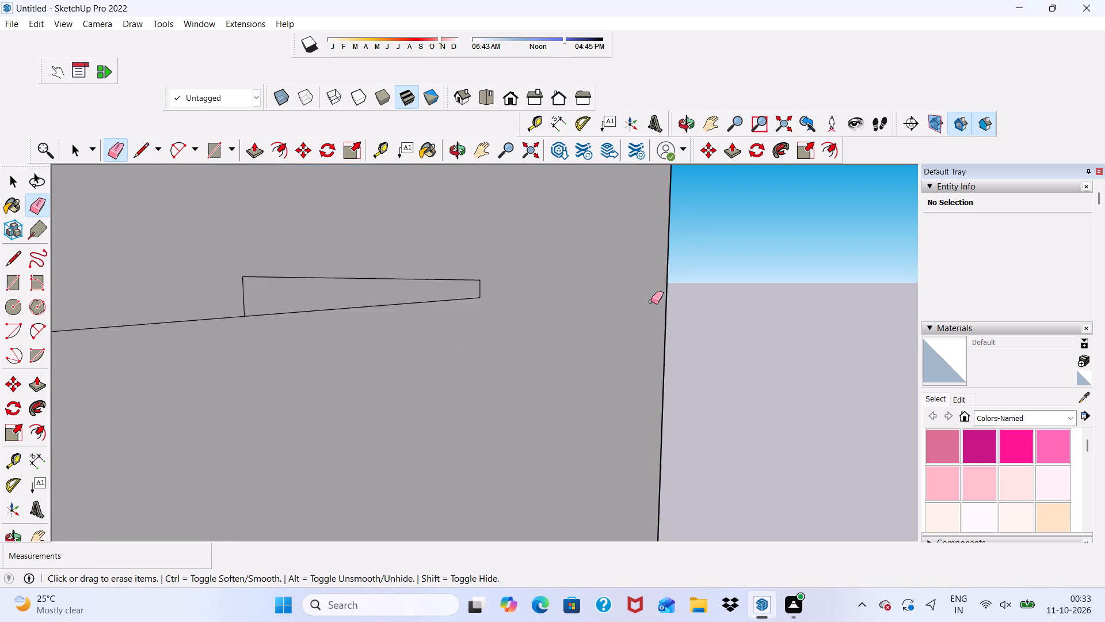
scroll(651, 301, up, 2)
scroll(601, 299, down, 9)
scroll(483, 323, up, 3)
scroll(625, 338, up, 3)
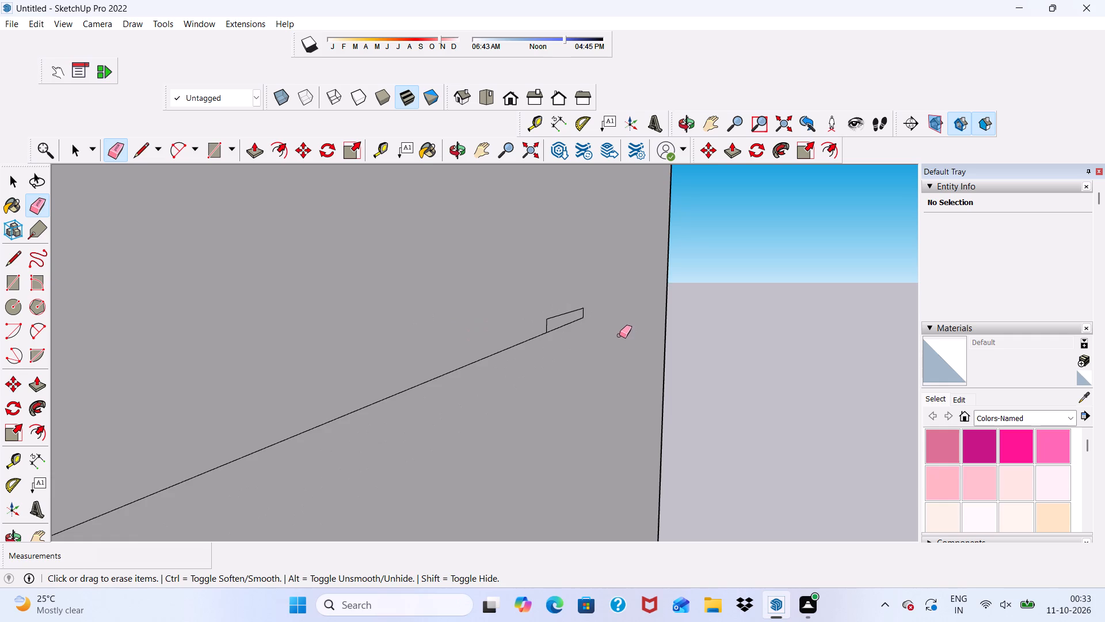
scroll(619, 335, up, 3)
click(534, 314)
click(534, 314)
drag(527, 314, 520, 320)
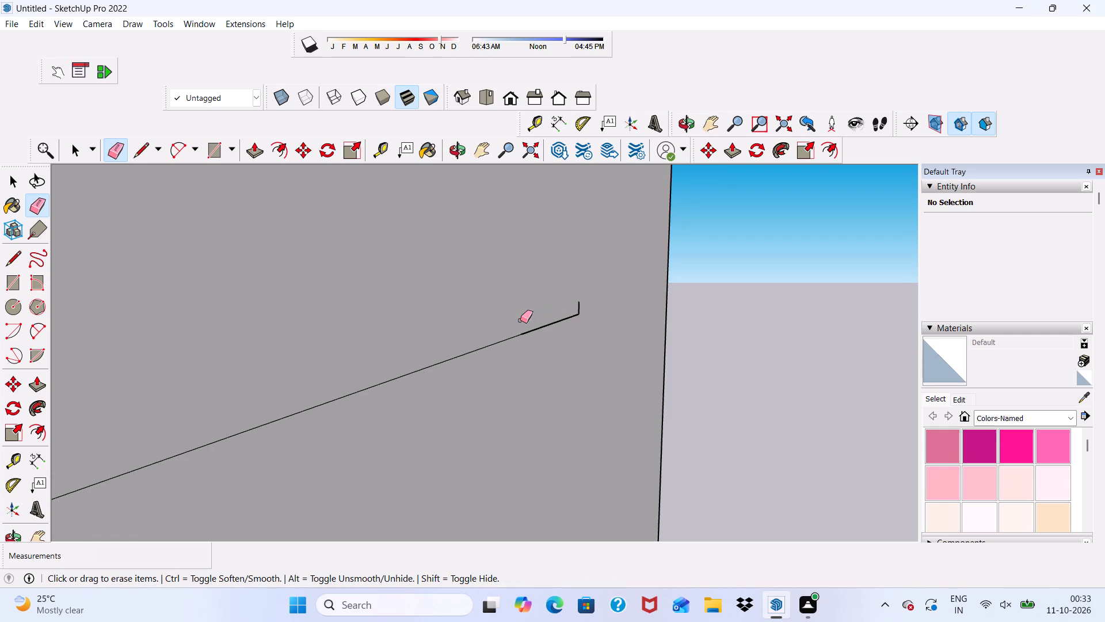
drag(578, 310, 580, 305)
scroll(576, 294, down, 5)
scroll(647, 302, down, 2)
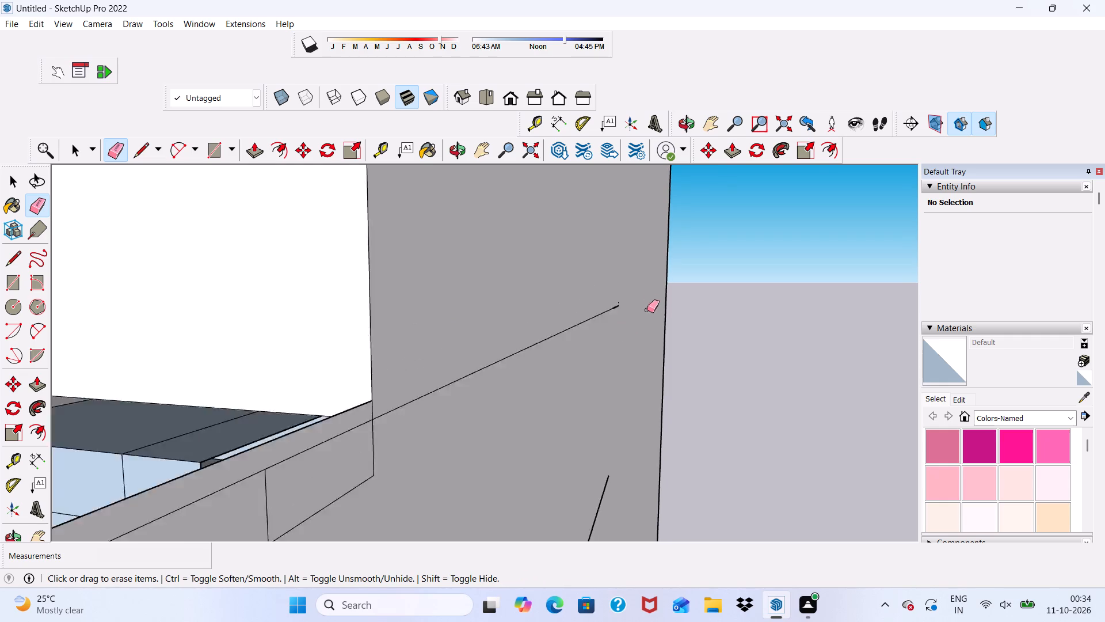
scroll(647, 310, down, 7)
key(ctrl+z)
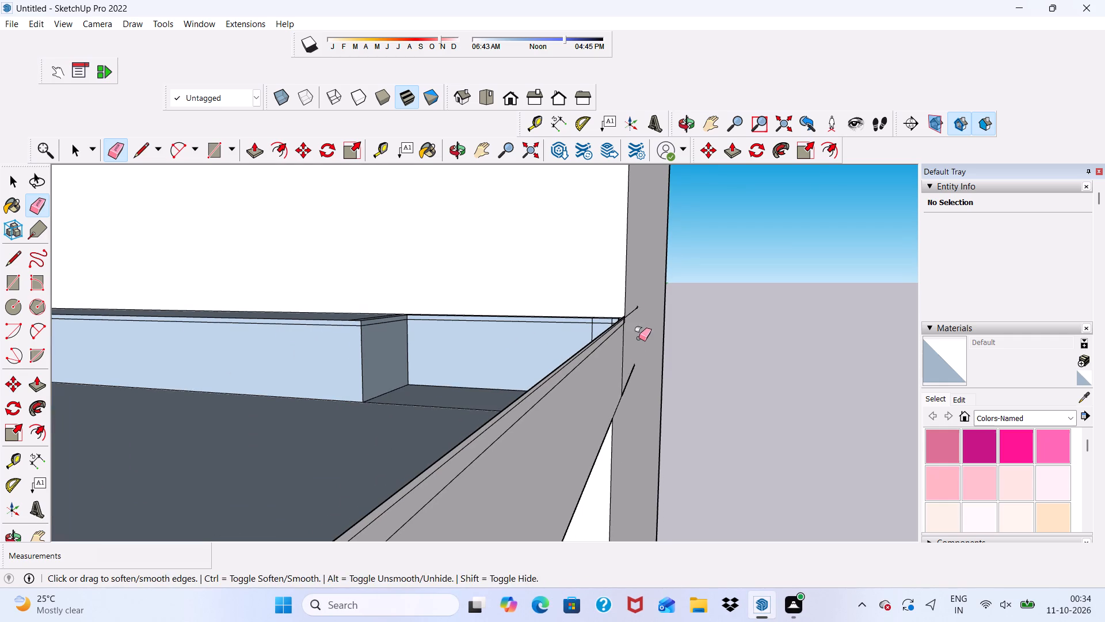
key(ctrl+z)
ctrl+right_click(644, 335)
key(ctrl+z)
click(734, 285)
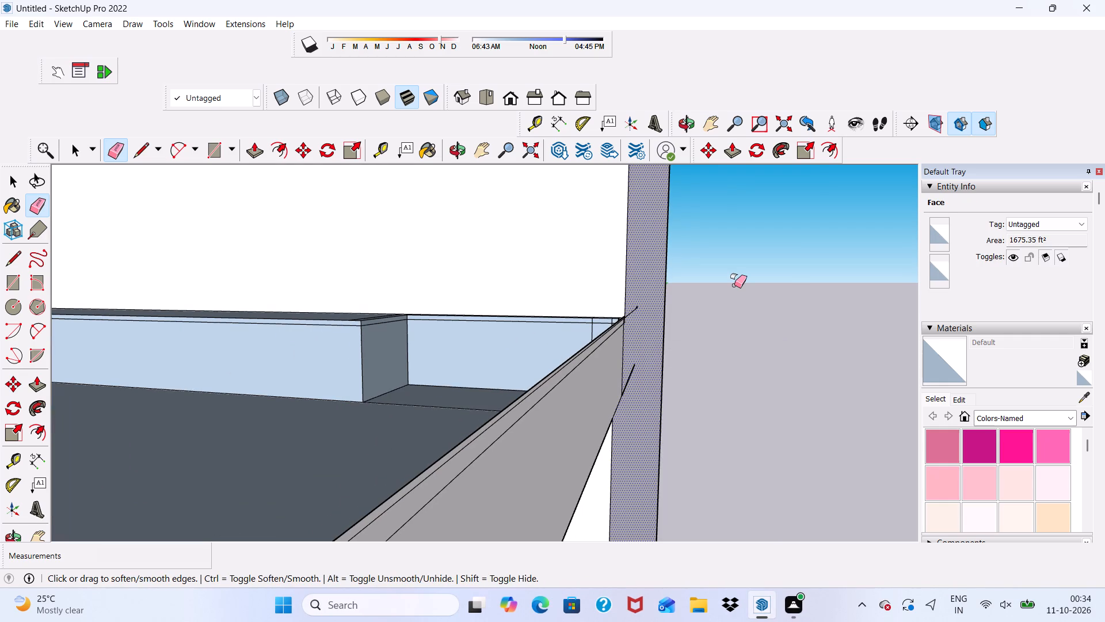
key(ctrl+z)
Erase the thick diagonal edge on the side panel below the bottom shelf's rear corner, plus the adjoining vertical and diagonal seams.
scroll(653, 381, up, 3)
key(space)
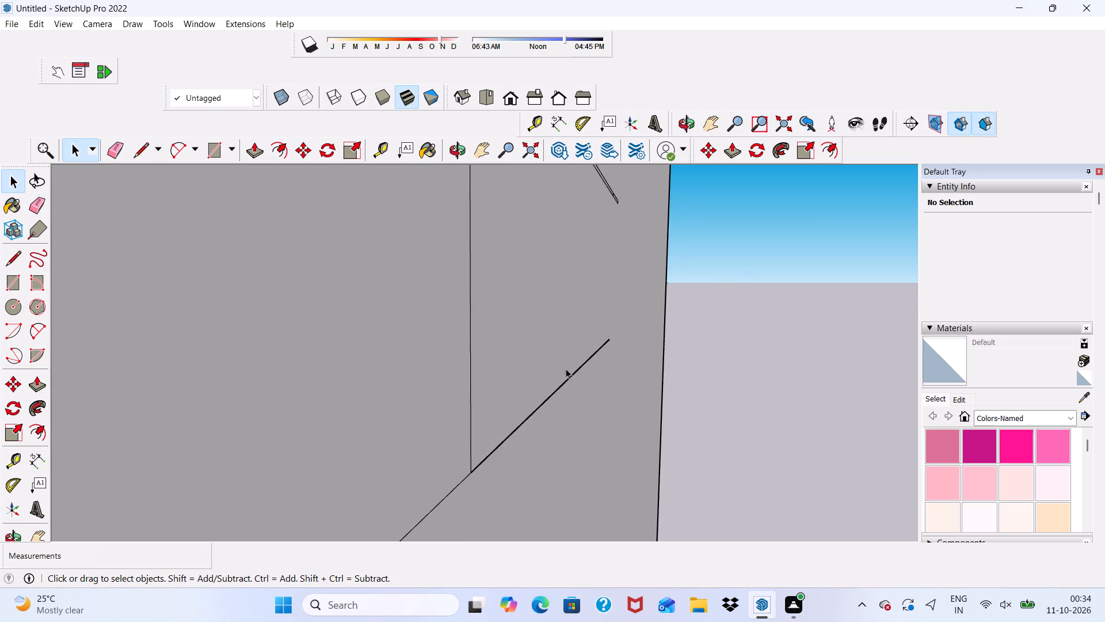
click(115, 155)
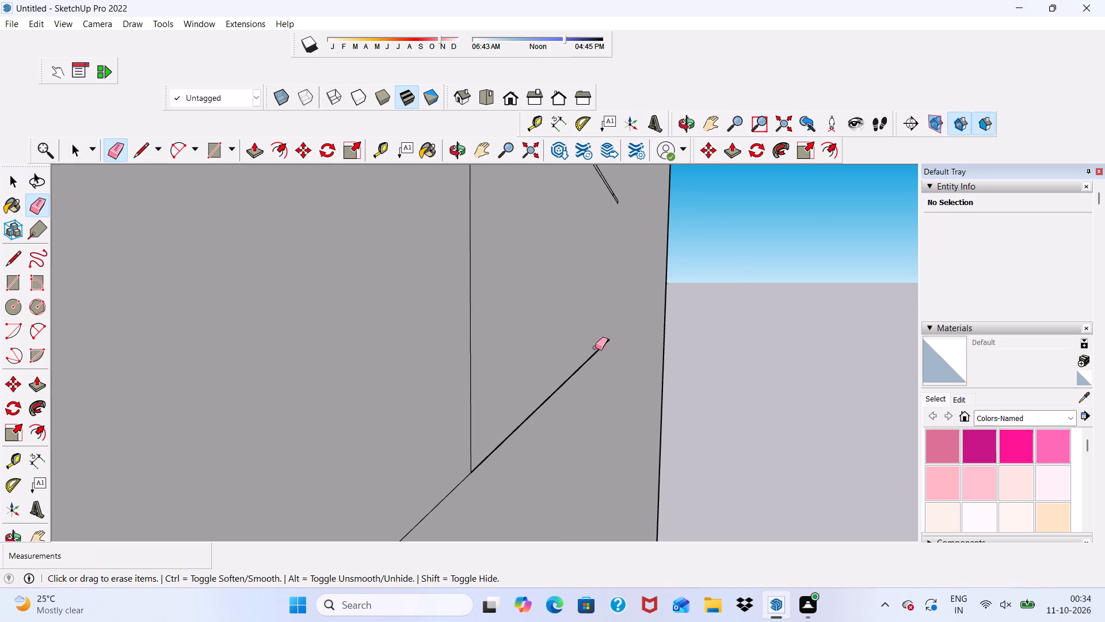
click(592, 355)
scroll(596, 334, down, 6)
scroll(551, 423, up, 6)
scroll(581, 368, up, 2)
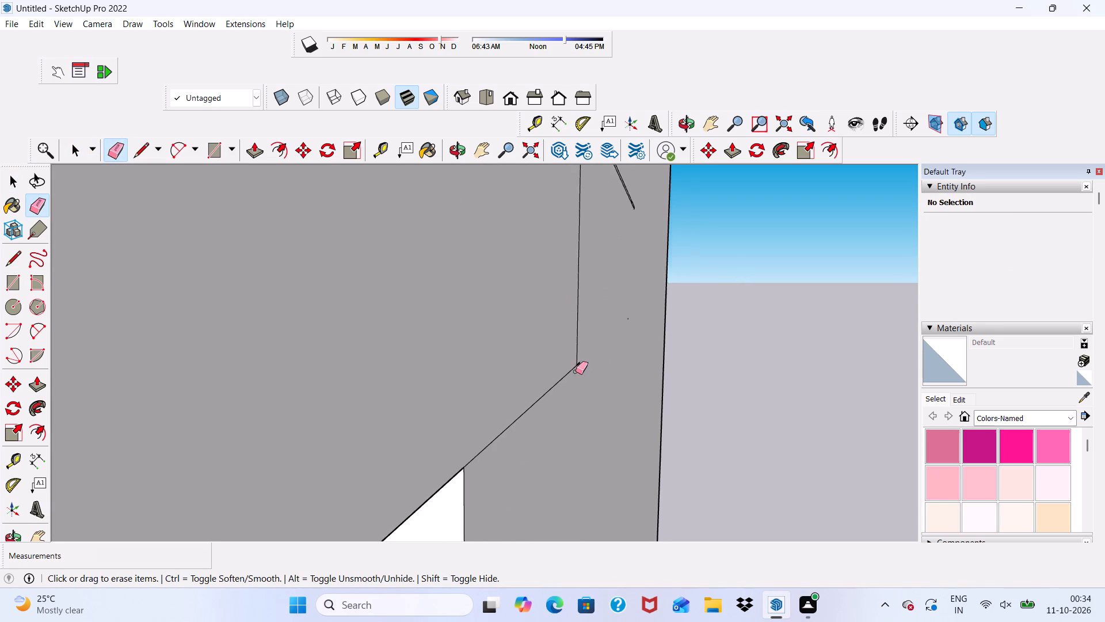
scroll(576, 371, up, 5)
drag(580, 356, 575, 367)
click(574, 348)
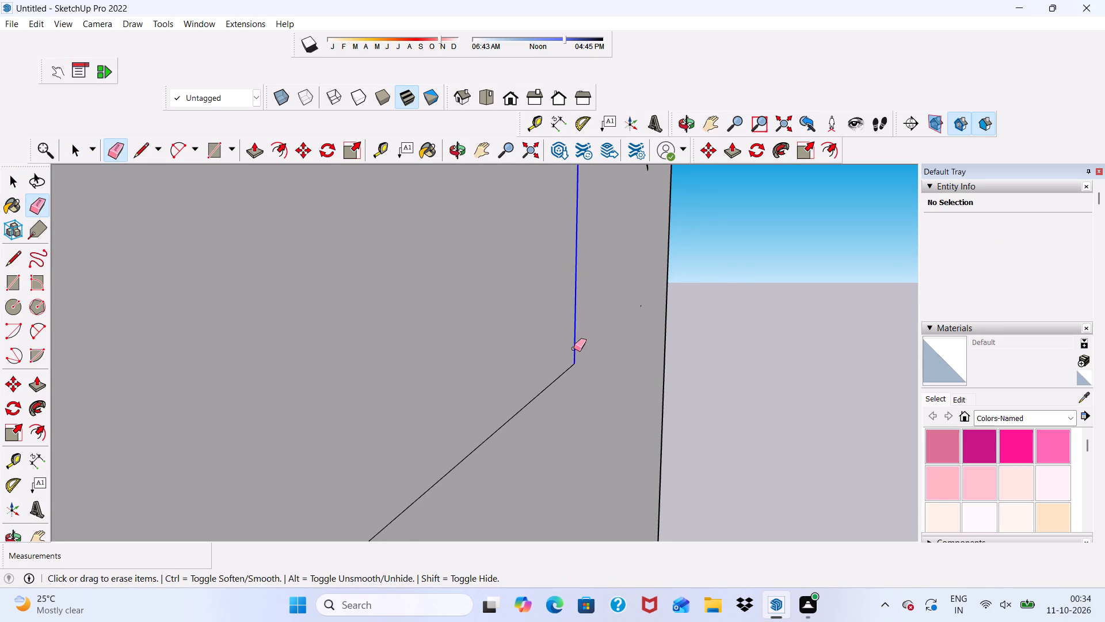
click(559, 377)
scroll(561, 346, down, 14)
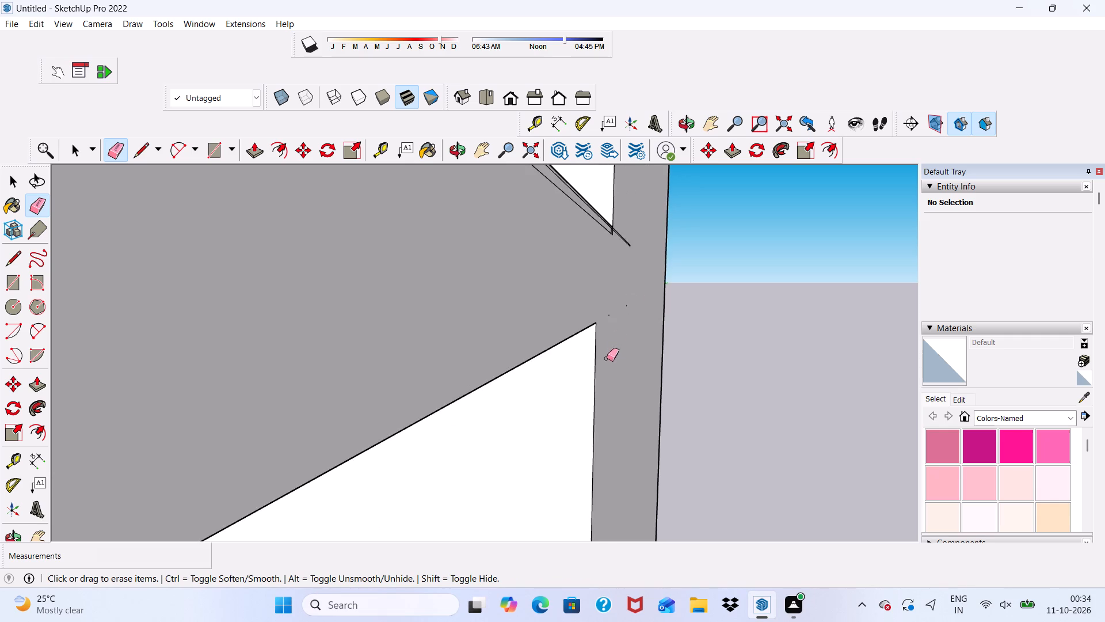
Erase the narrow strip's seam and its short end edge along the bottom shelf's rear edge.
middle_drag(607, 358, 608, 259)
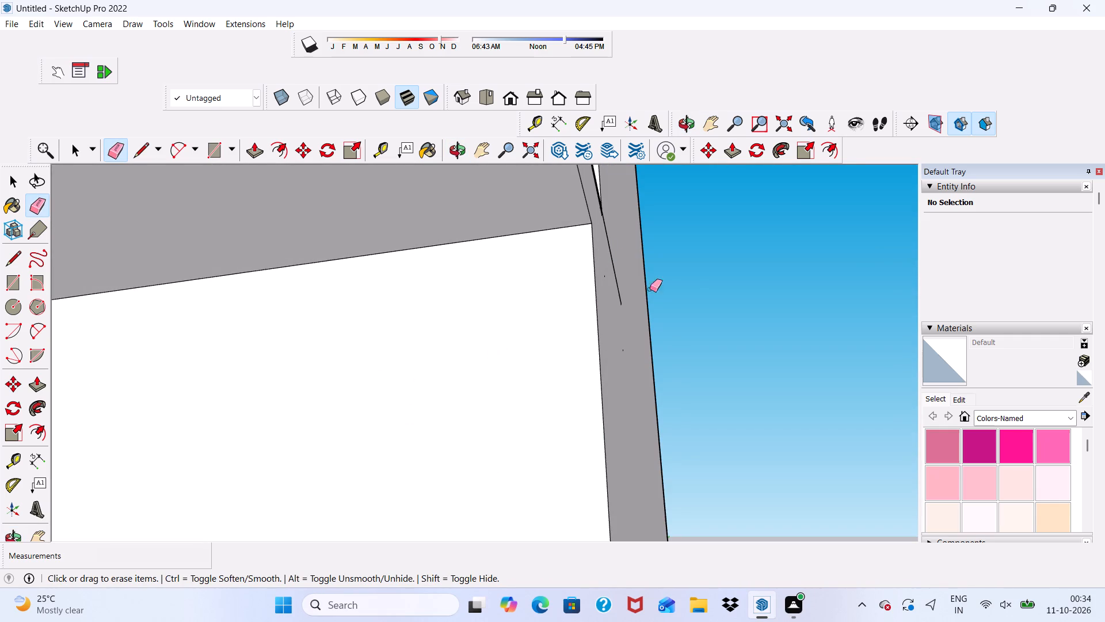
scroll(682, 301, down, 4)
middle_drag(617, 340, 541, 487)
scroll(641, 350, up, 4)
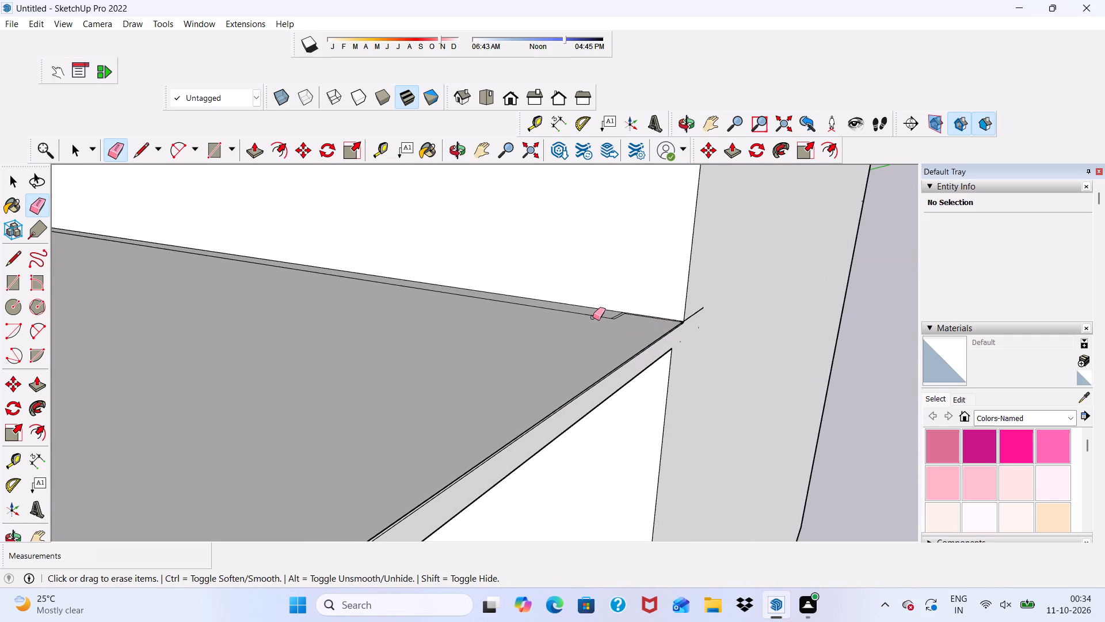
click(592, 316)
click(614, 318)
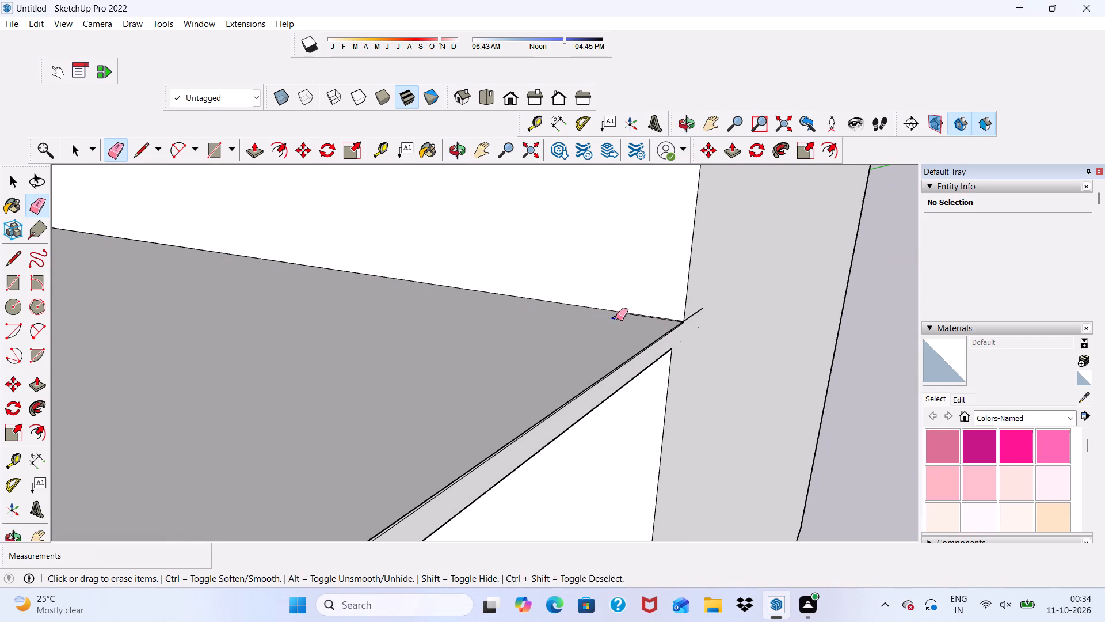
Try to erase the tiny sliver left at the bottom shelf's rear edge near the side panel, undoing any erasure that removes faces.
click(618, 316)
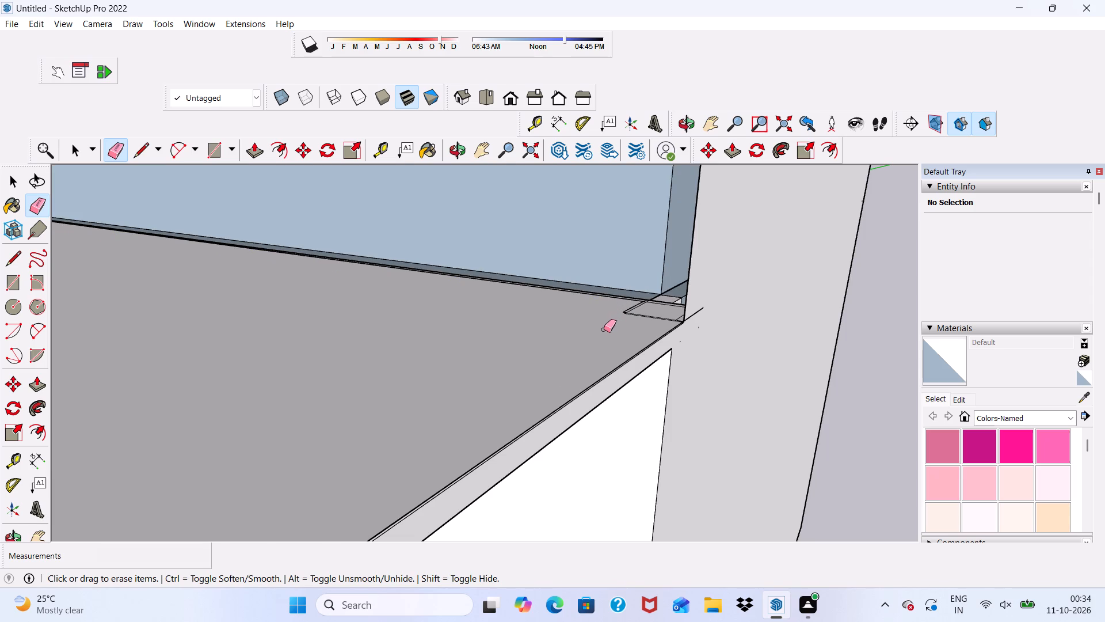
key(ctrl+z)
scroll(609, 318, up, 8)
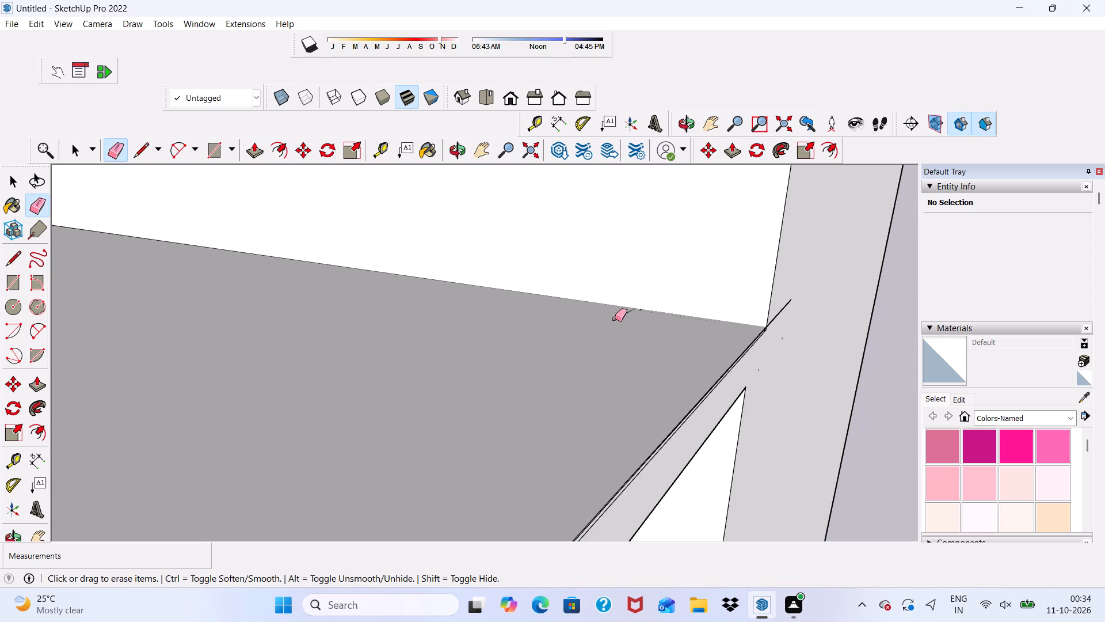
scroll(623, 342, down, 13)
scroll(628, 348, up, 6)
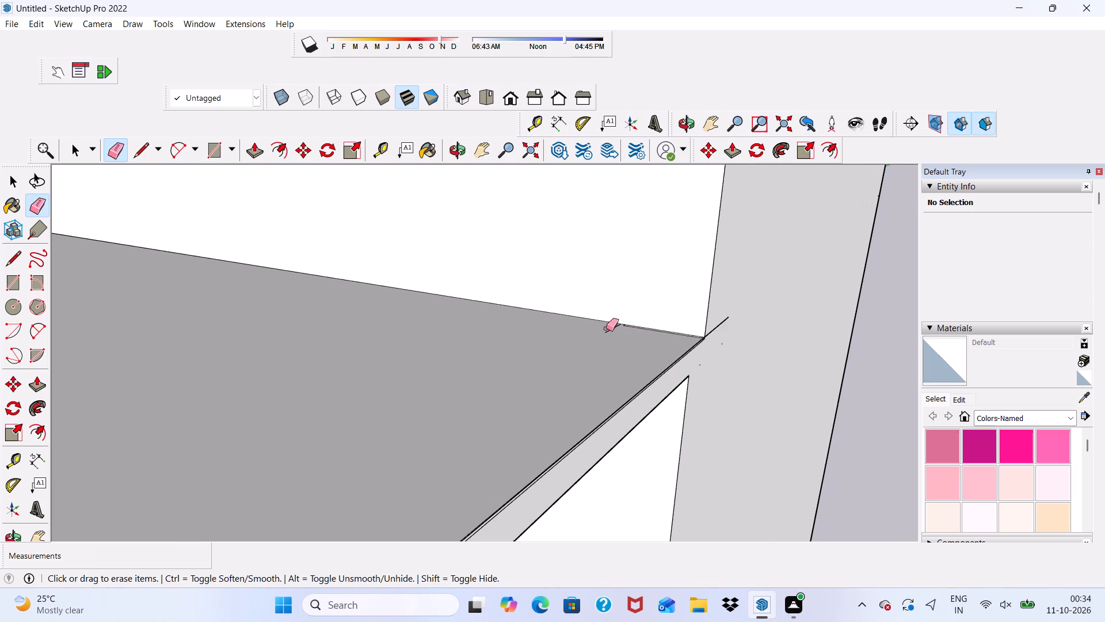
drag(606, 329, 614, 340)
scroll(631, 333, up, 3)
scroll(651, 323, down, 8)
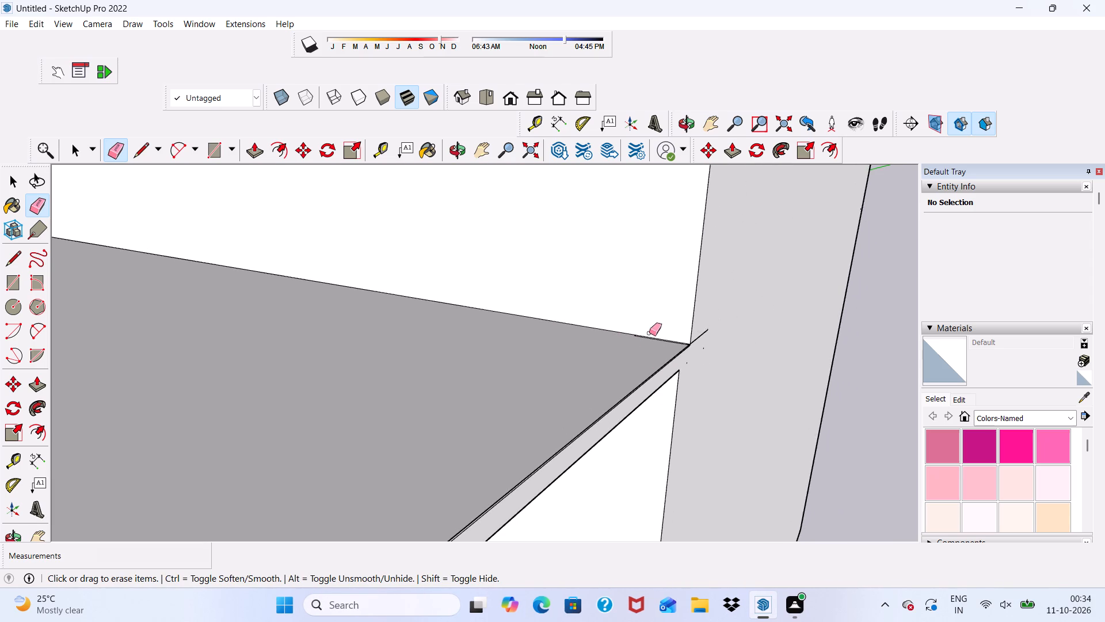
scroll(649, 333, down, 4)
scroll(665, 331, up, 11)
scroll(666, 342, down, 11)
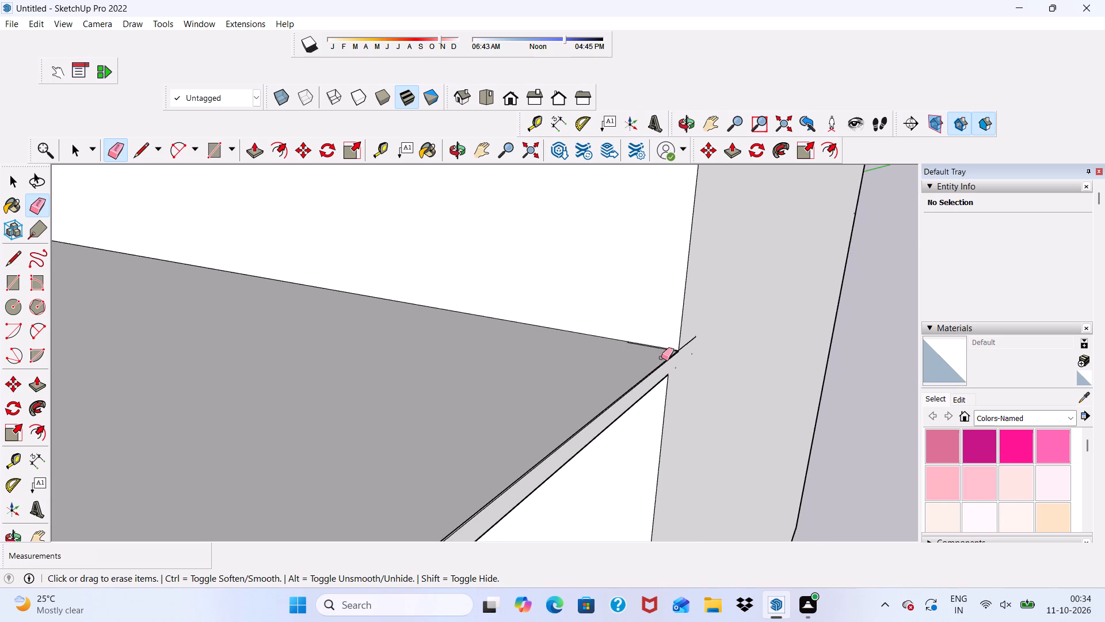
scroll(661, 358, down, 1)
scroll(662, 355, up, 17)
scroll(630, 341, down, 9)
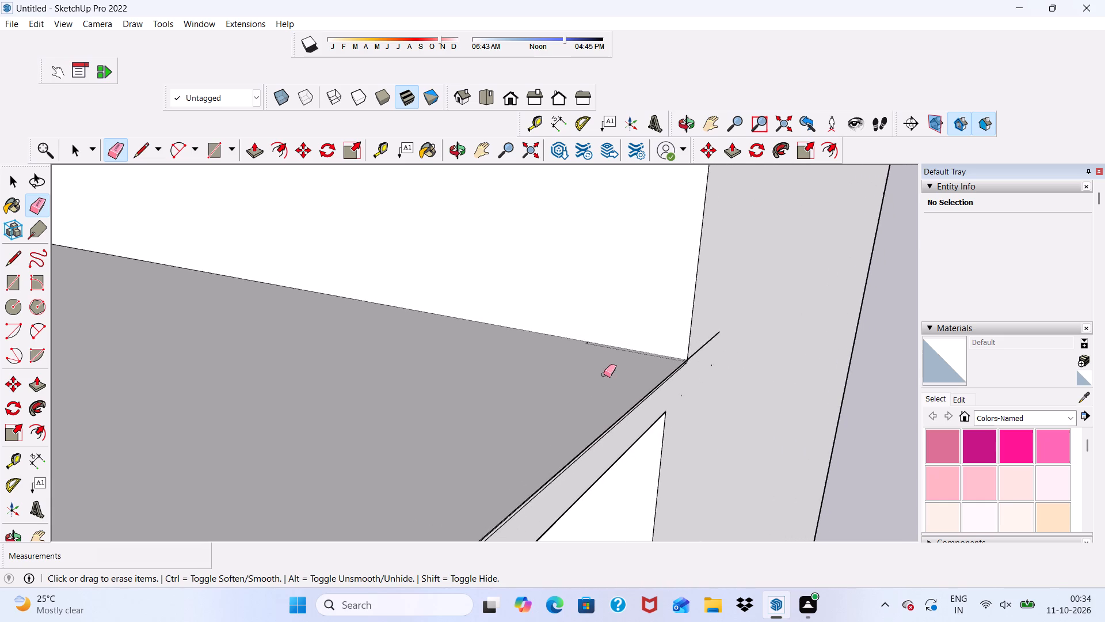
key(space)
Draw a 9" line at the upper shelf's front corner, extending the side strip's inner line to the shelf's front edge.
scroll(614, 361, down, 16)
scroll(540, 367, down, 9)
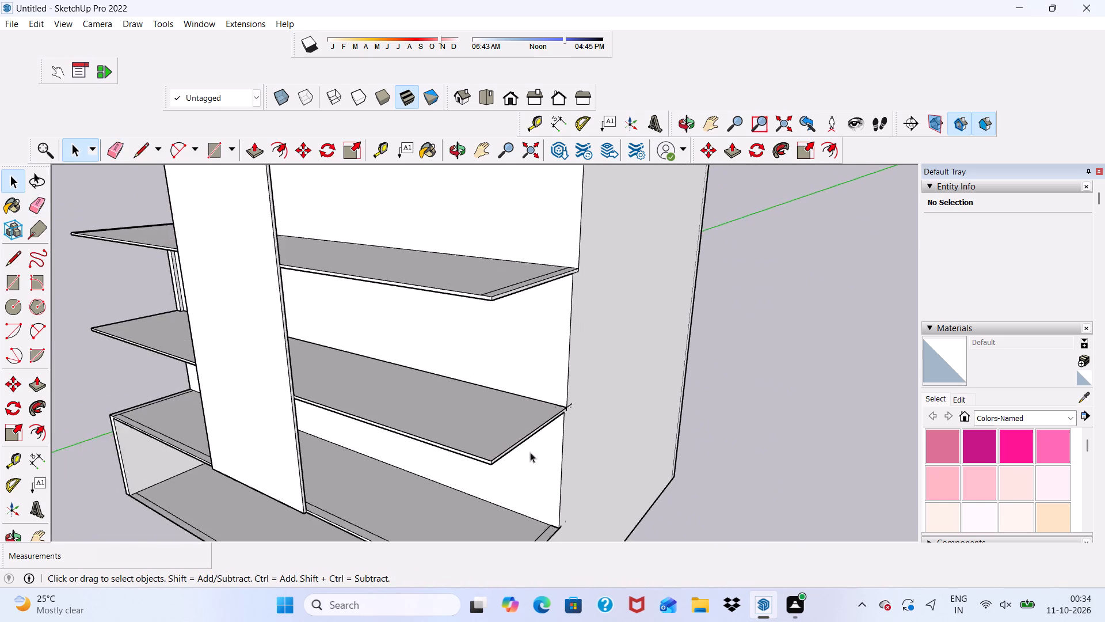
scroll(530, 452, down, 6)
scroll(527, 343, up, 4)
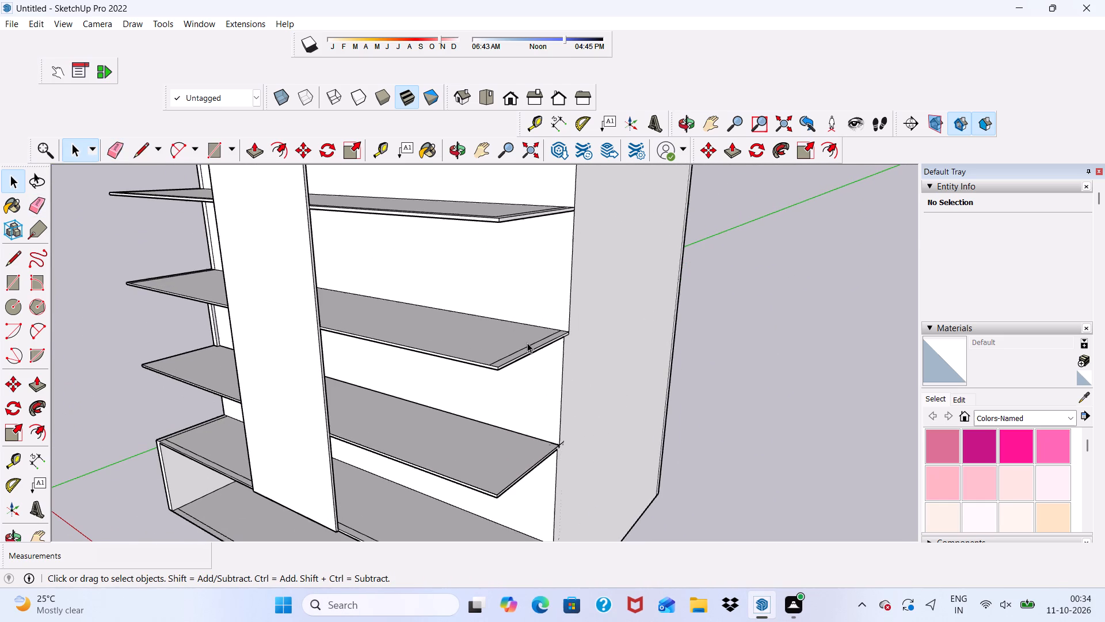
scroll(523, 341, up, 2)
scroll(502, 344, down, 4)
middle_drag(509, 385, 444, 466)
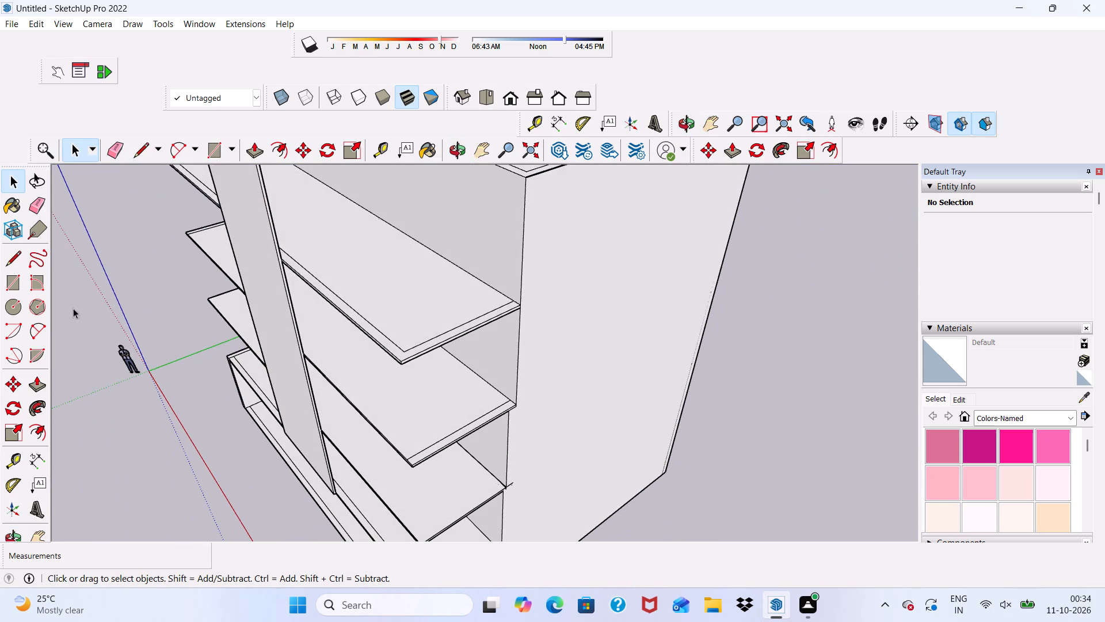
click(130, 152)
scroll(379, 293, down, 2)
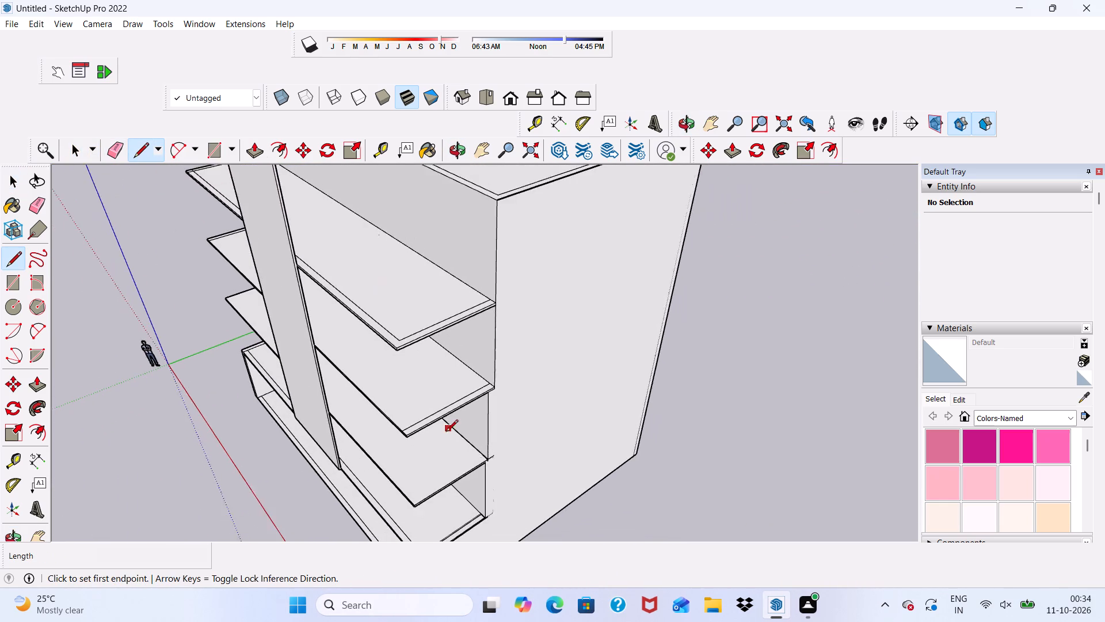
scroll(444, 423, up, 4)
scroll(390, 318, up, 4)
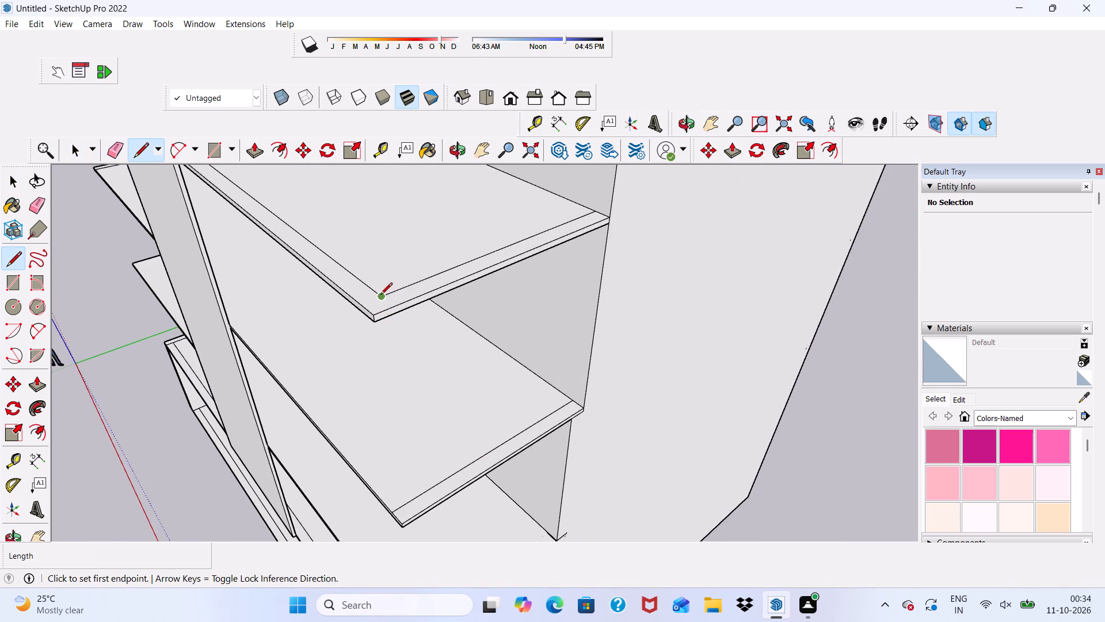
click(380, 295)
click(357, 305)
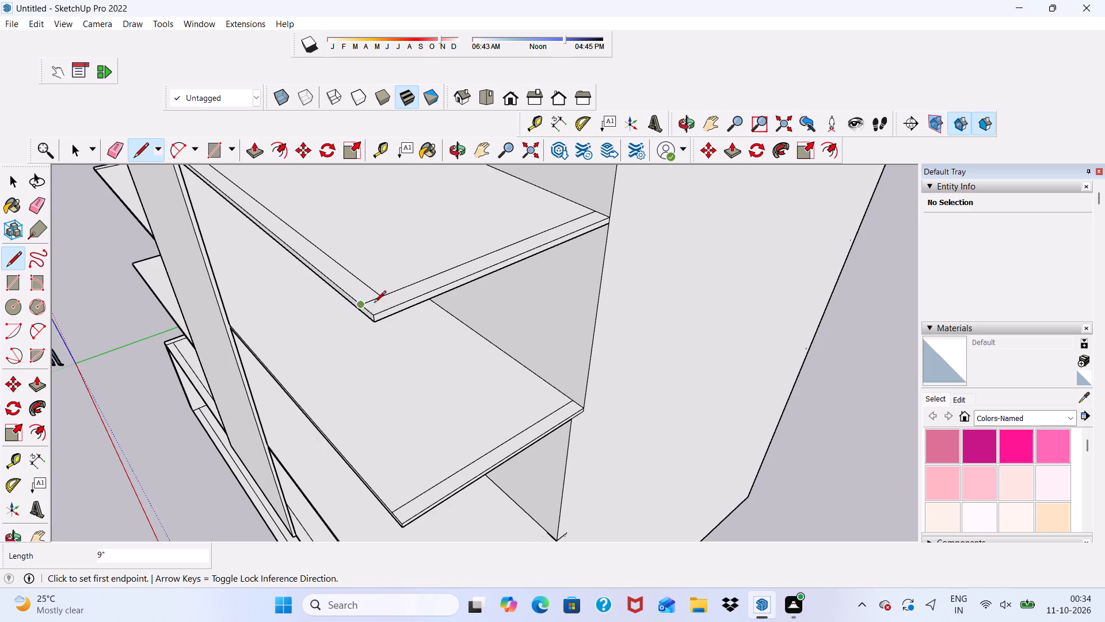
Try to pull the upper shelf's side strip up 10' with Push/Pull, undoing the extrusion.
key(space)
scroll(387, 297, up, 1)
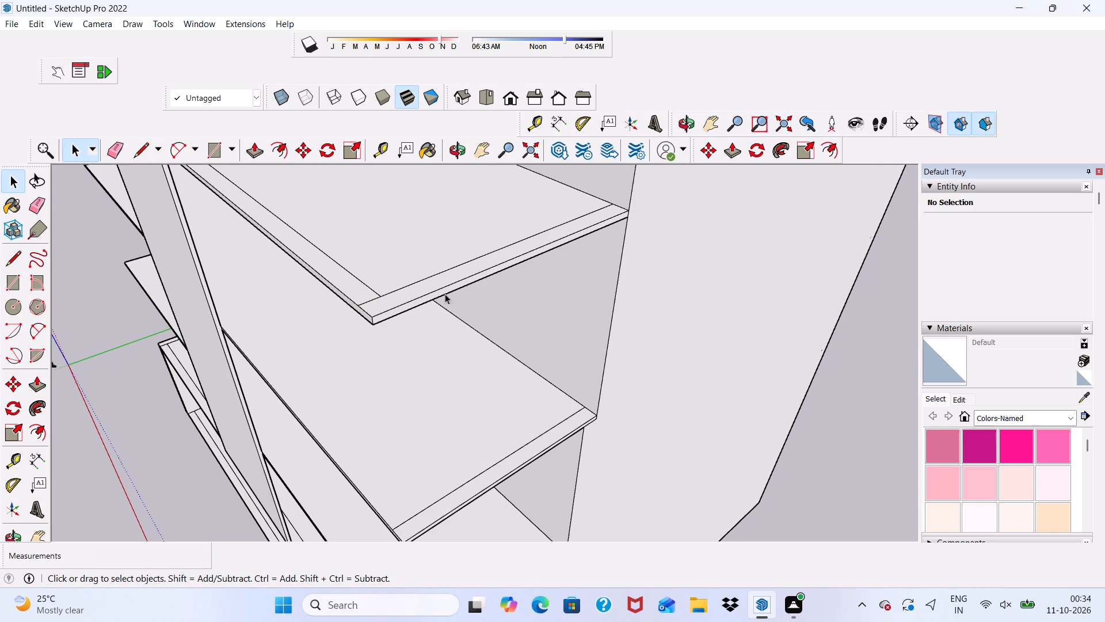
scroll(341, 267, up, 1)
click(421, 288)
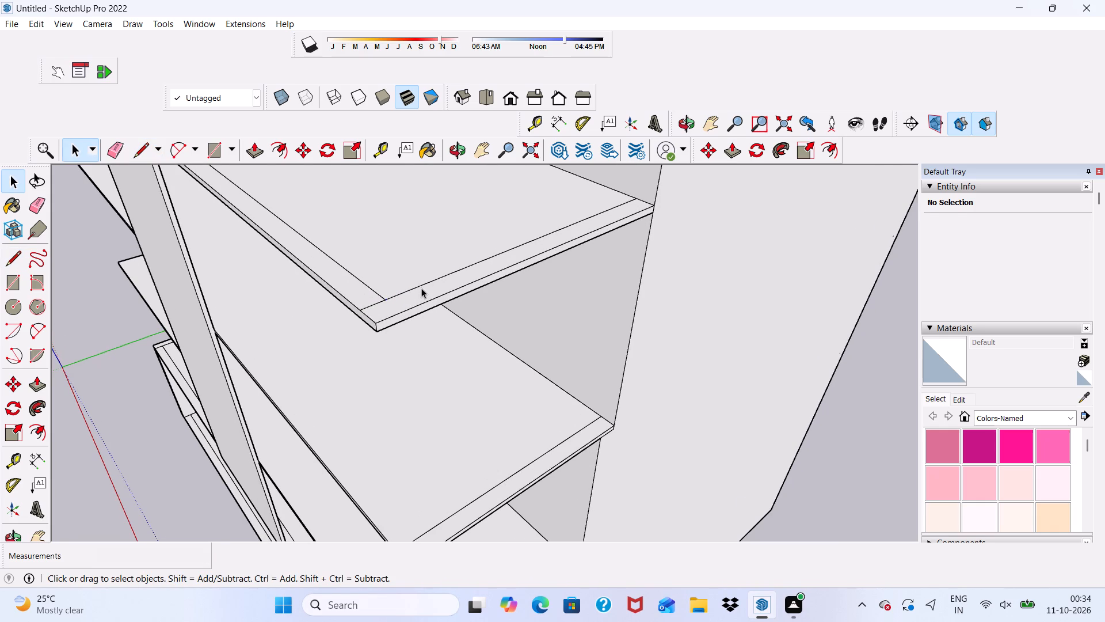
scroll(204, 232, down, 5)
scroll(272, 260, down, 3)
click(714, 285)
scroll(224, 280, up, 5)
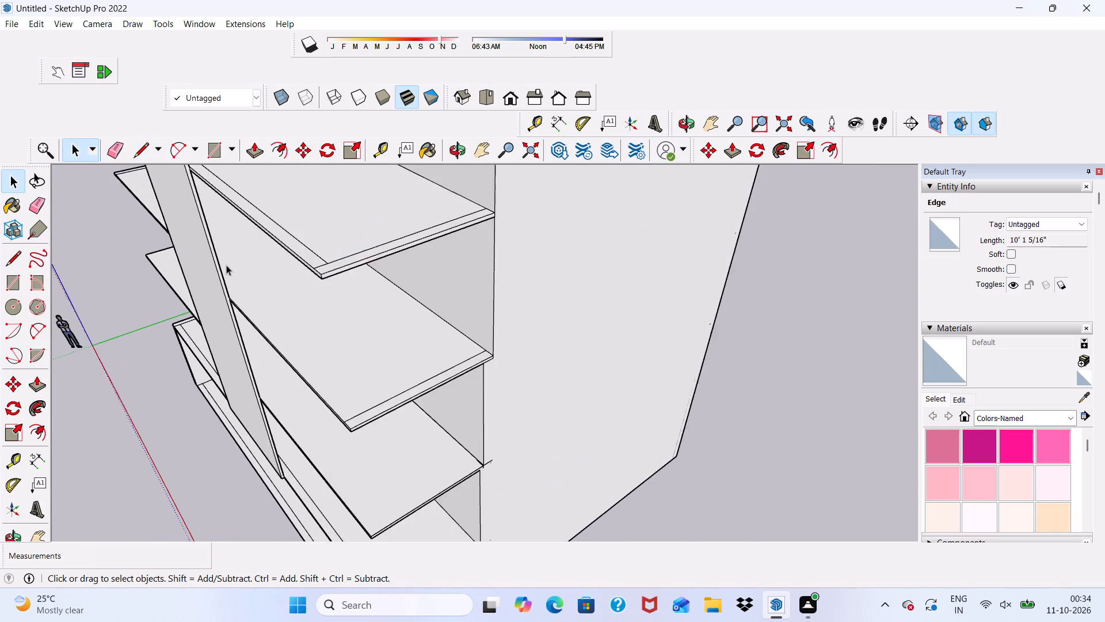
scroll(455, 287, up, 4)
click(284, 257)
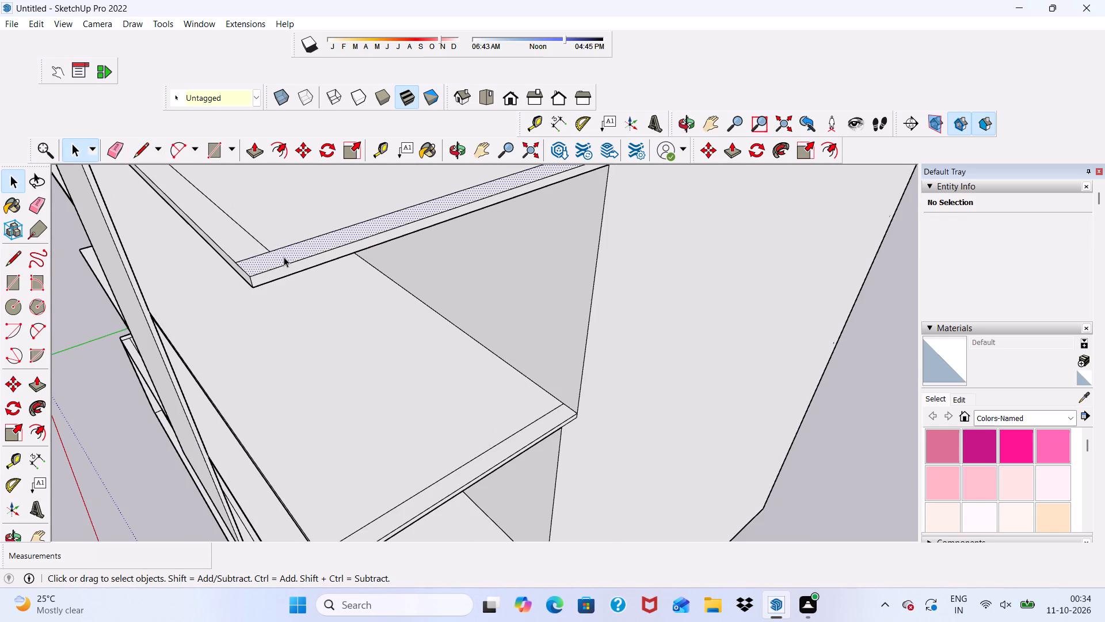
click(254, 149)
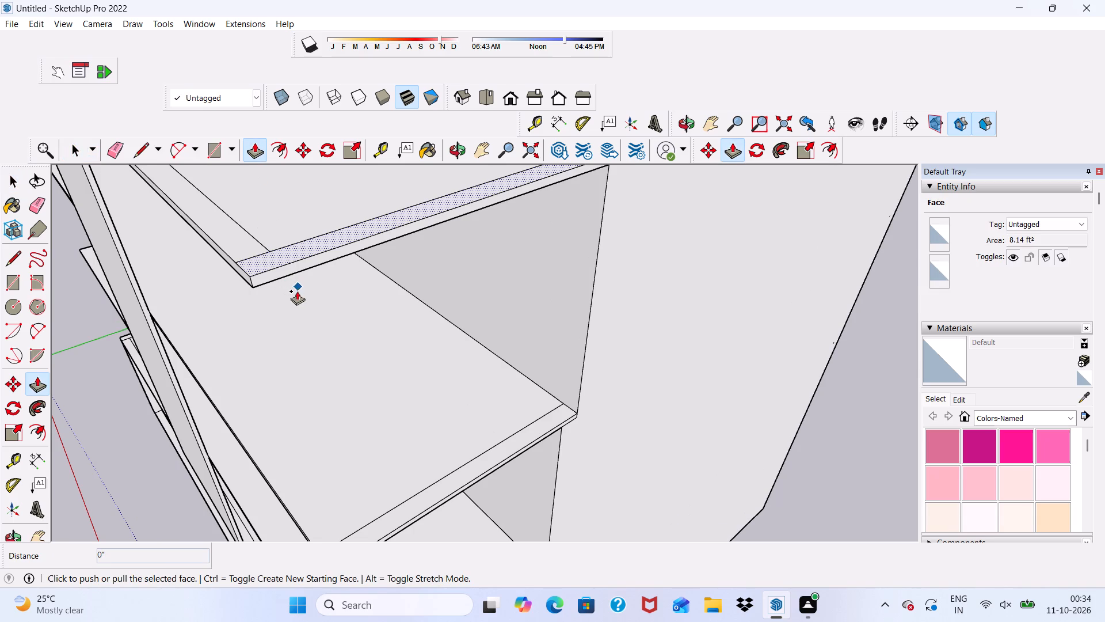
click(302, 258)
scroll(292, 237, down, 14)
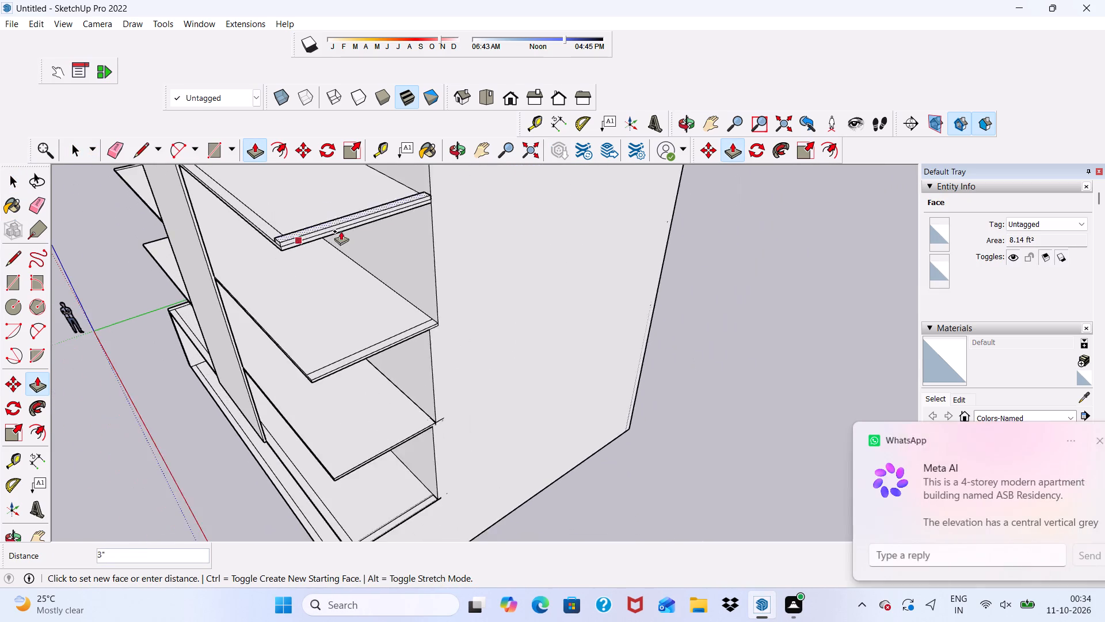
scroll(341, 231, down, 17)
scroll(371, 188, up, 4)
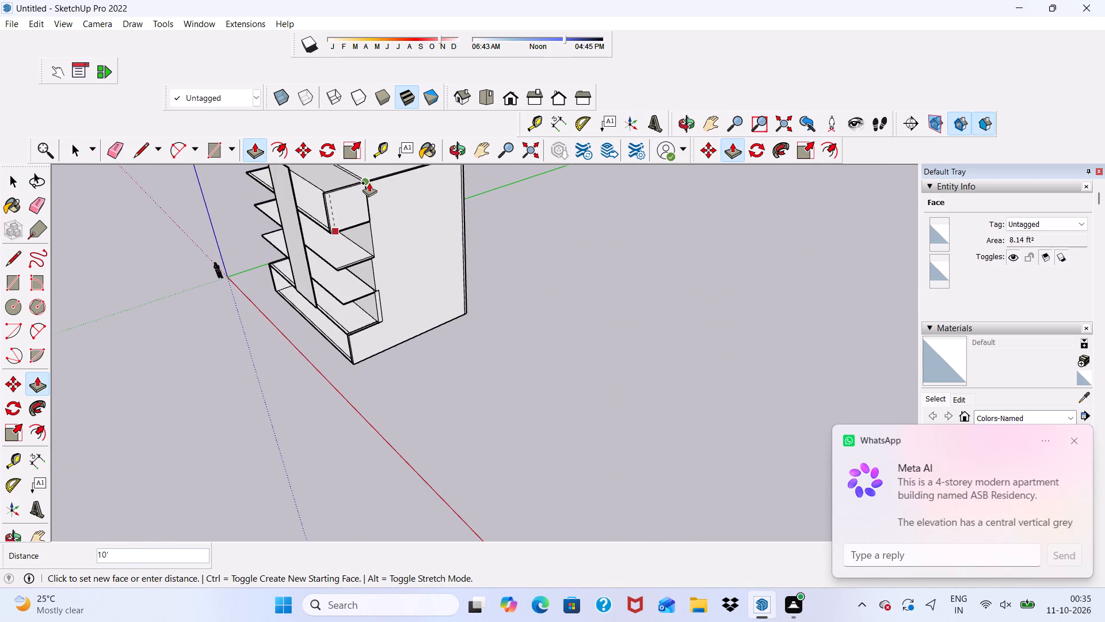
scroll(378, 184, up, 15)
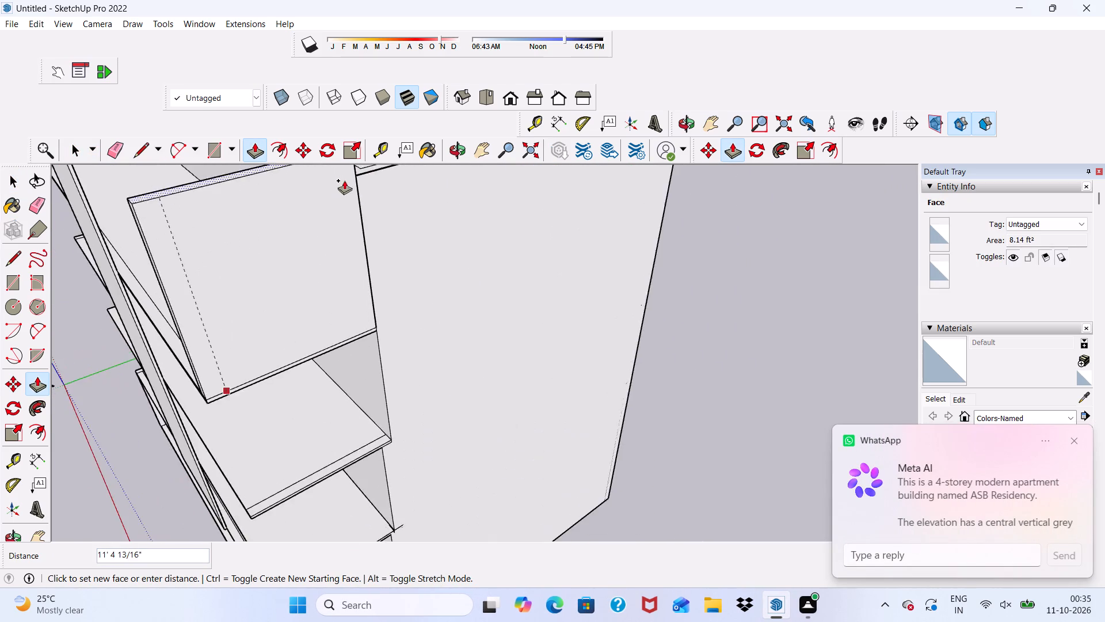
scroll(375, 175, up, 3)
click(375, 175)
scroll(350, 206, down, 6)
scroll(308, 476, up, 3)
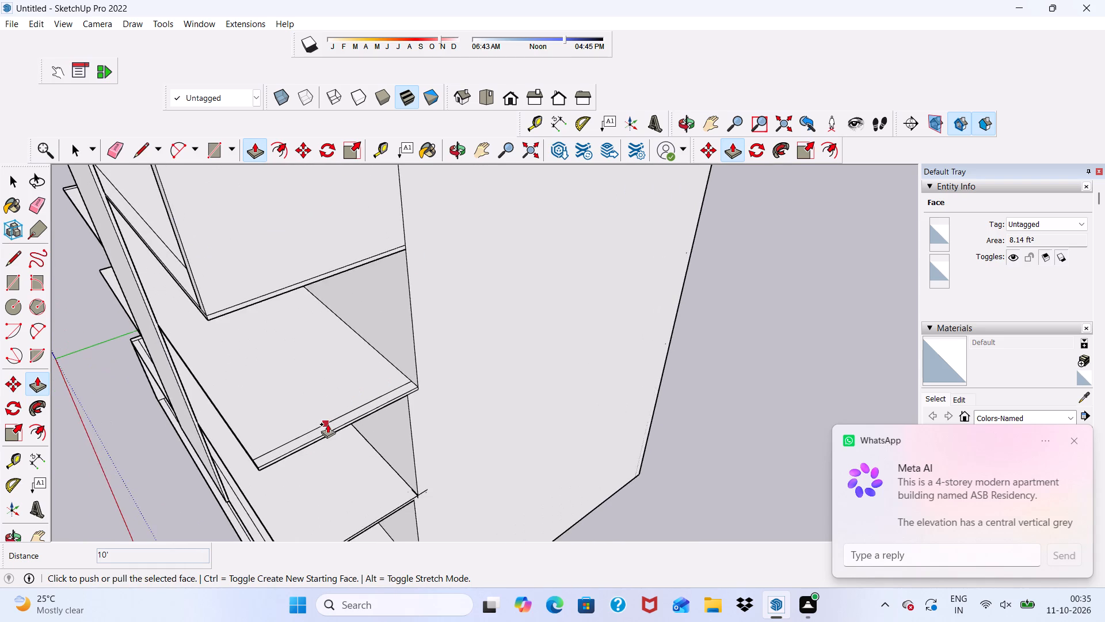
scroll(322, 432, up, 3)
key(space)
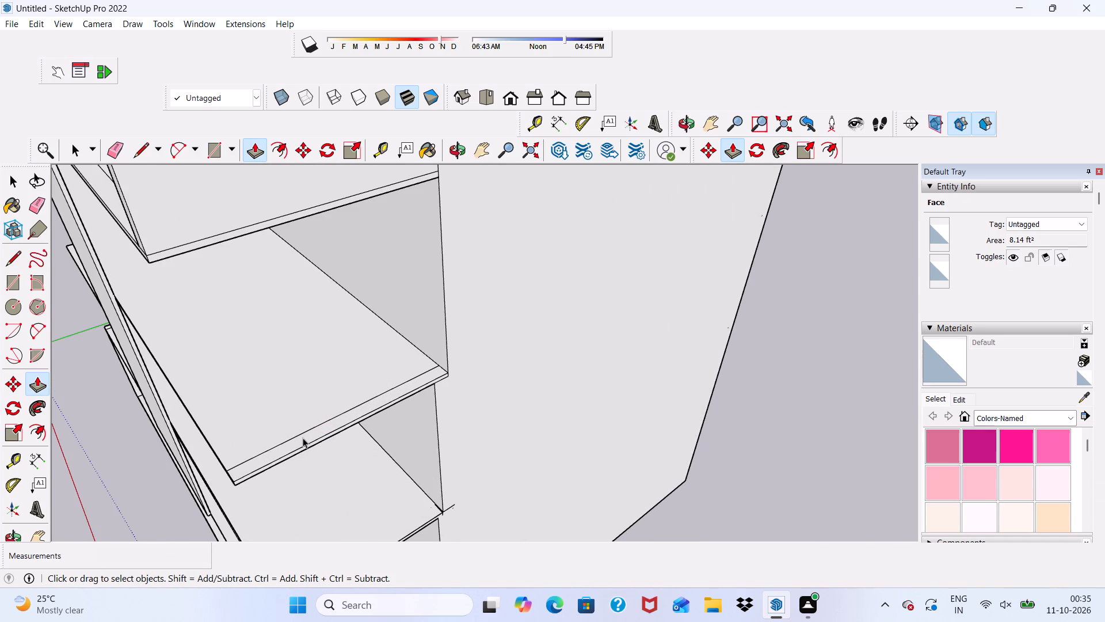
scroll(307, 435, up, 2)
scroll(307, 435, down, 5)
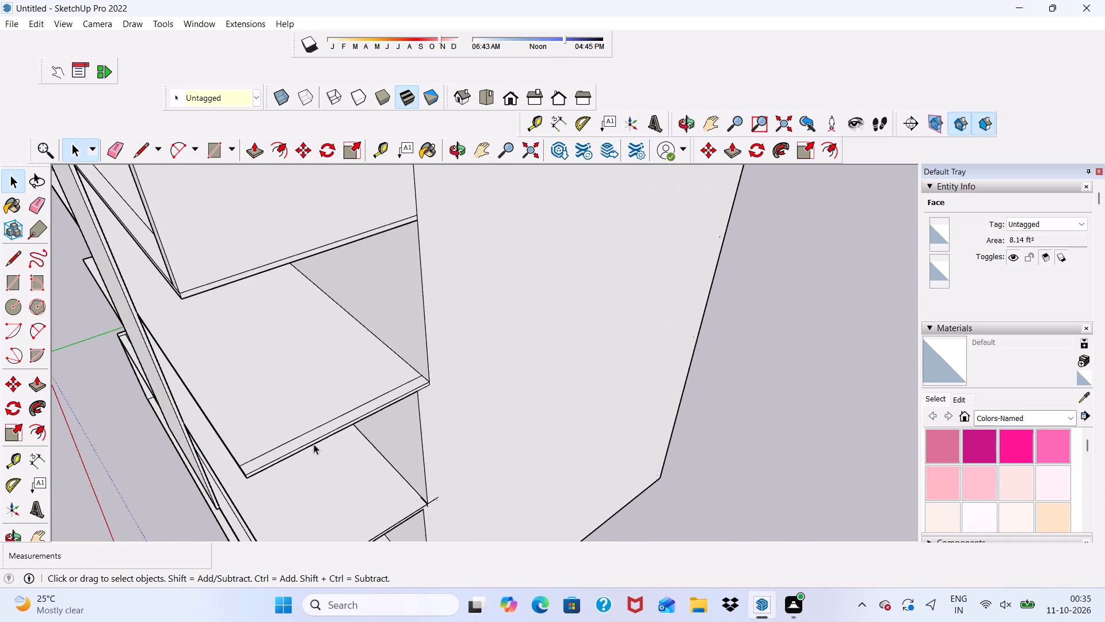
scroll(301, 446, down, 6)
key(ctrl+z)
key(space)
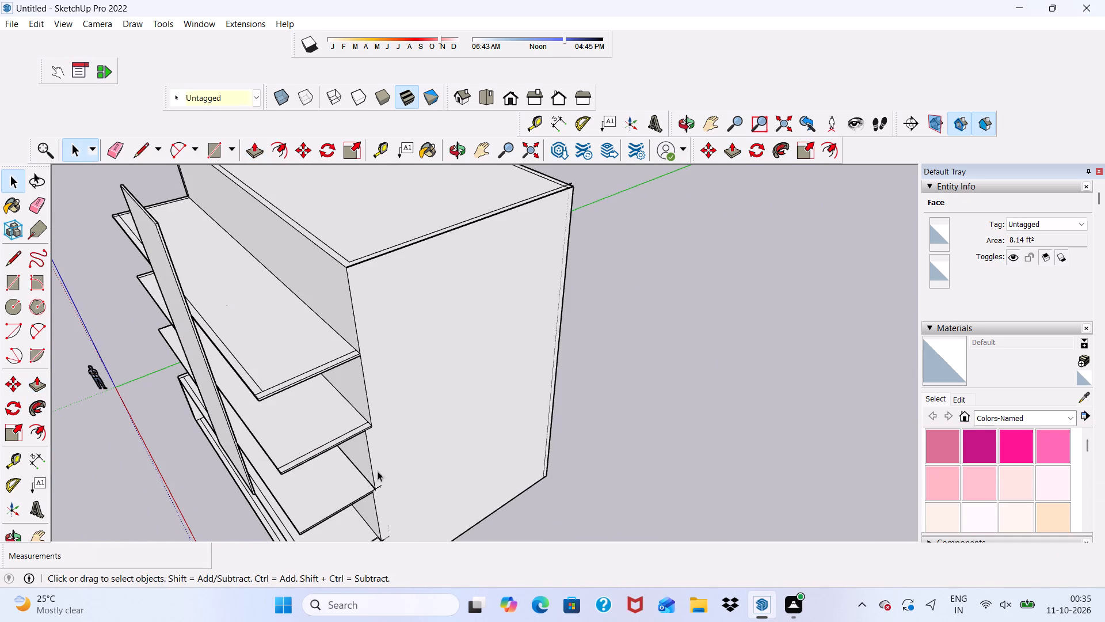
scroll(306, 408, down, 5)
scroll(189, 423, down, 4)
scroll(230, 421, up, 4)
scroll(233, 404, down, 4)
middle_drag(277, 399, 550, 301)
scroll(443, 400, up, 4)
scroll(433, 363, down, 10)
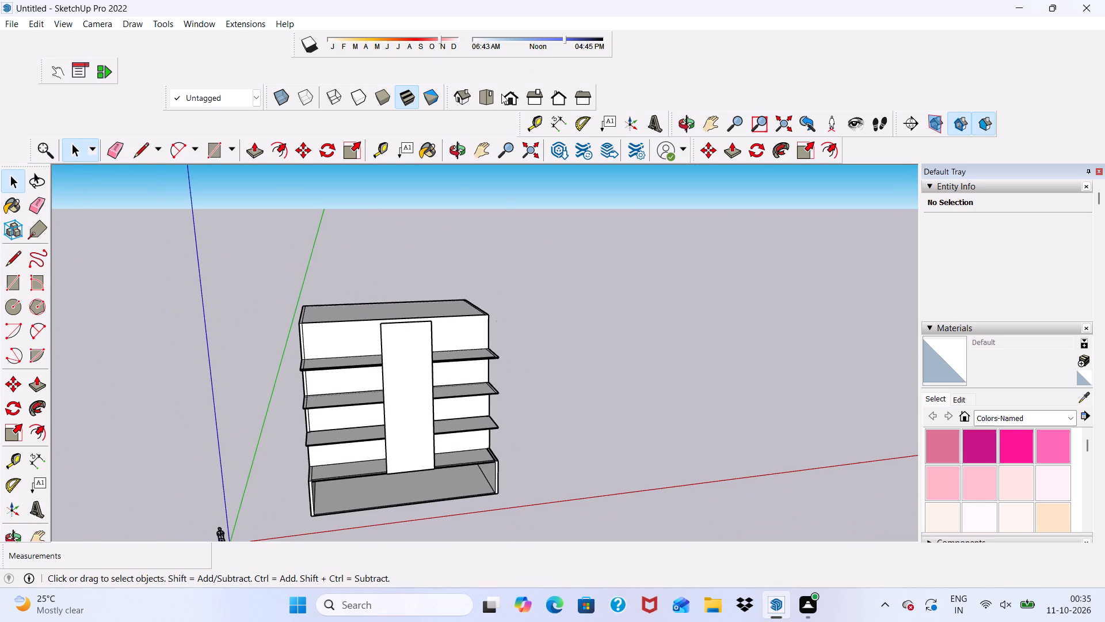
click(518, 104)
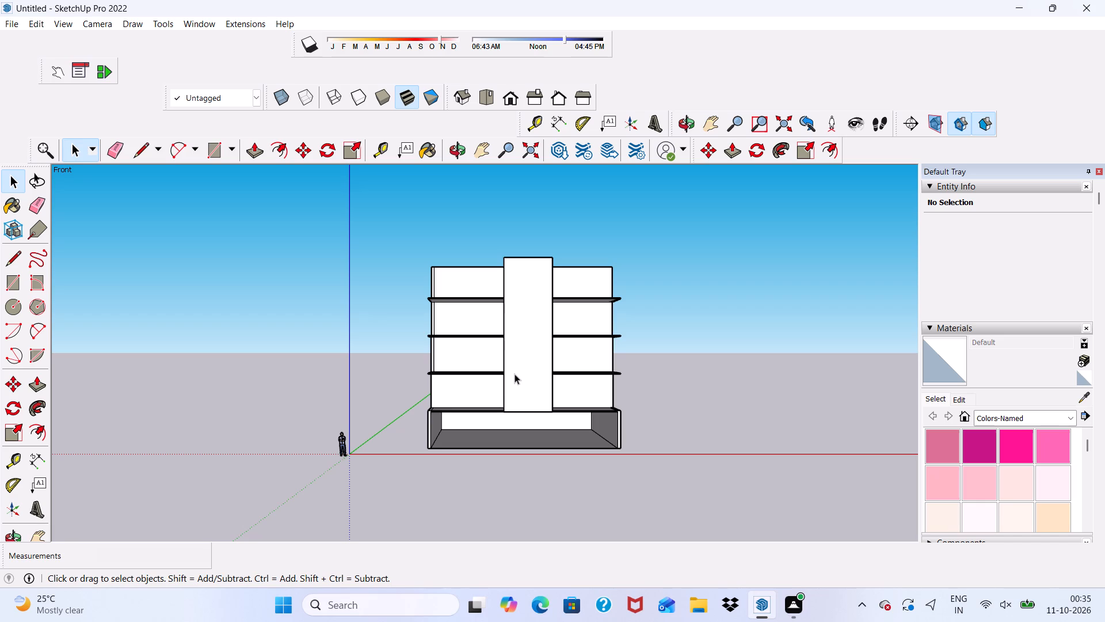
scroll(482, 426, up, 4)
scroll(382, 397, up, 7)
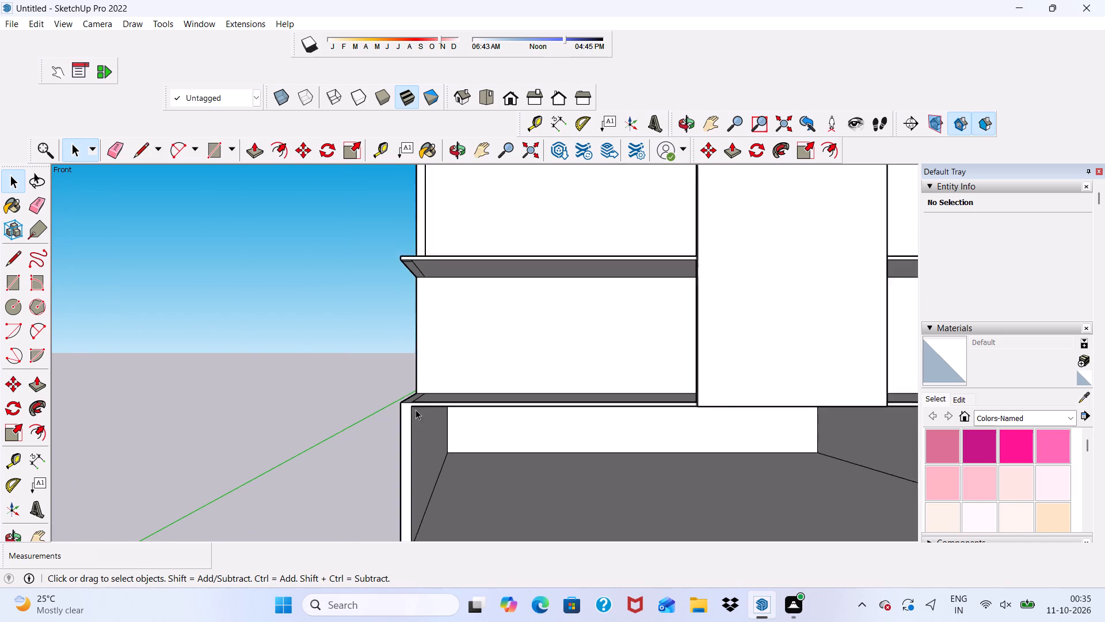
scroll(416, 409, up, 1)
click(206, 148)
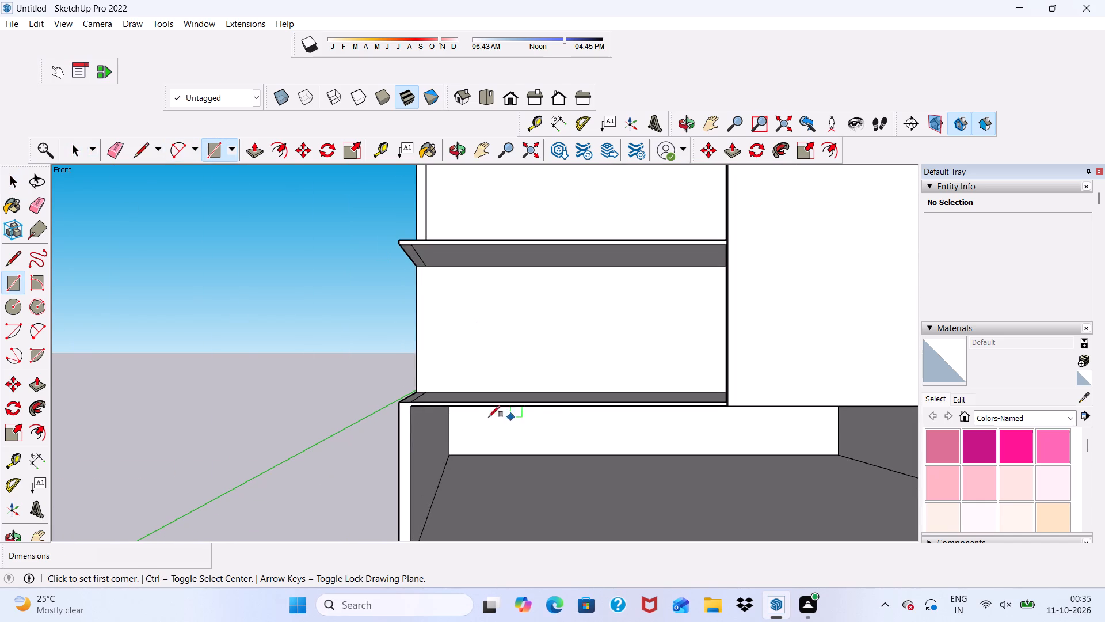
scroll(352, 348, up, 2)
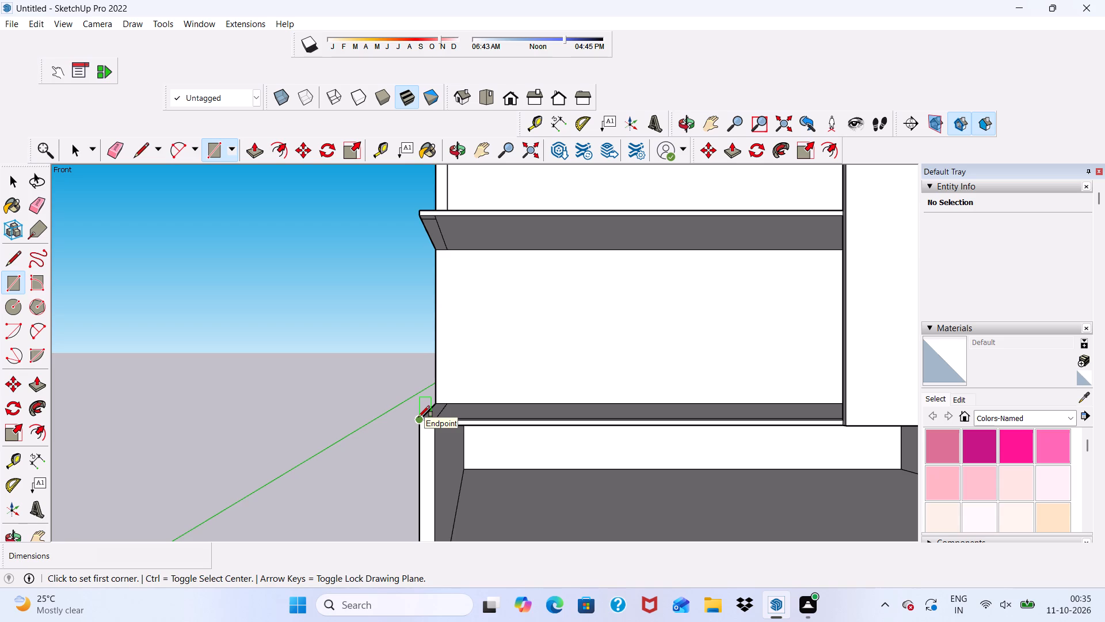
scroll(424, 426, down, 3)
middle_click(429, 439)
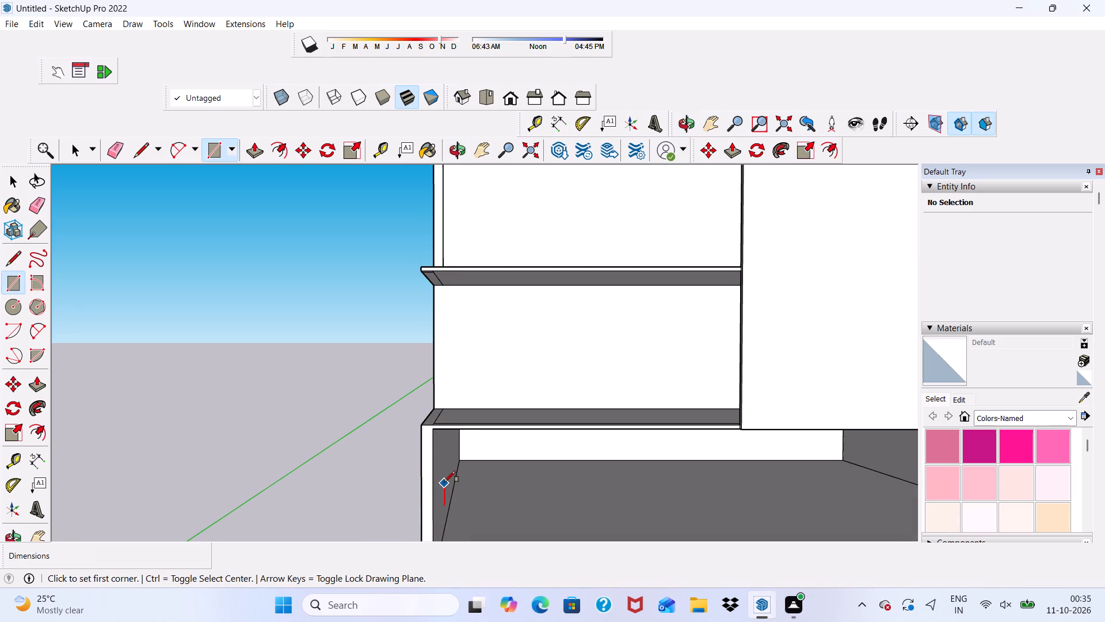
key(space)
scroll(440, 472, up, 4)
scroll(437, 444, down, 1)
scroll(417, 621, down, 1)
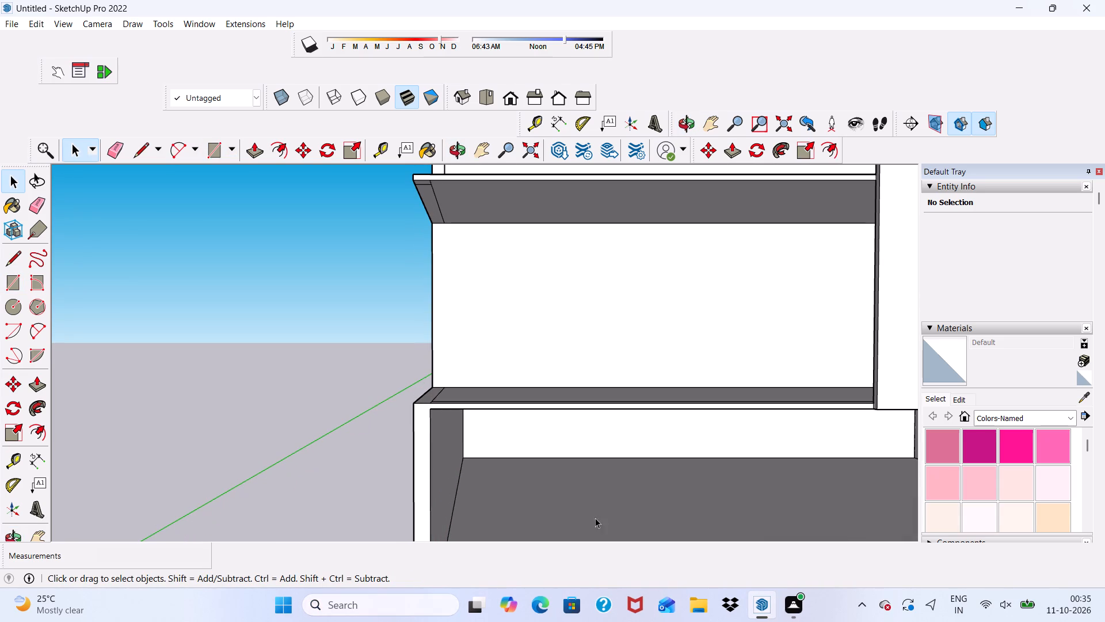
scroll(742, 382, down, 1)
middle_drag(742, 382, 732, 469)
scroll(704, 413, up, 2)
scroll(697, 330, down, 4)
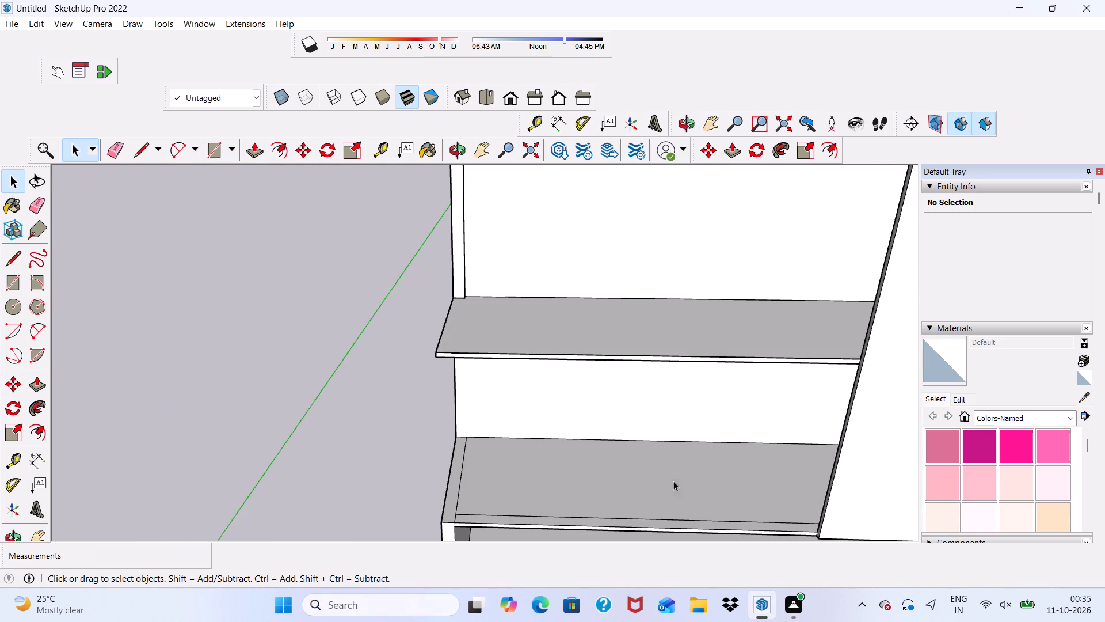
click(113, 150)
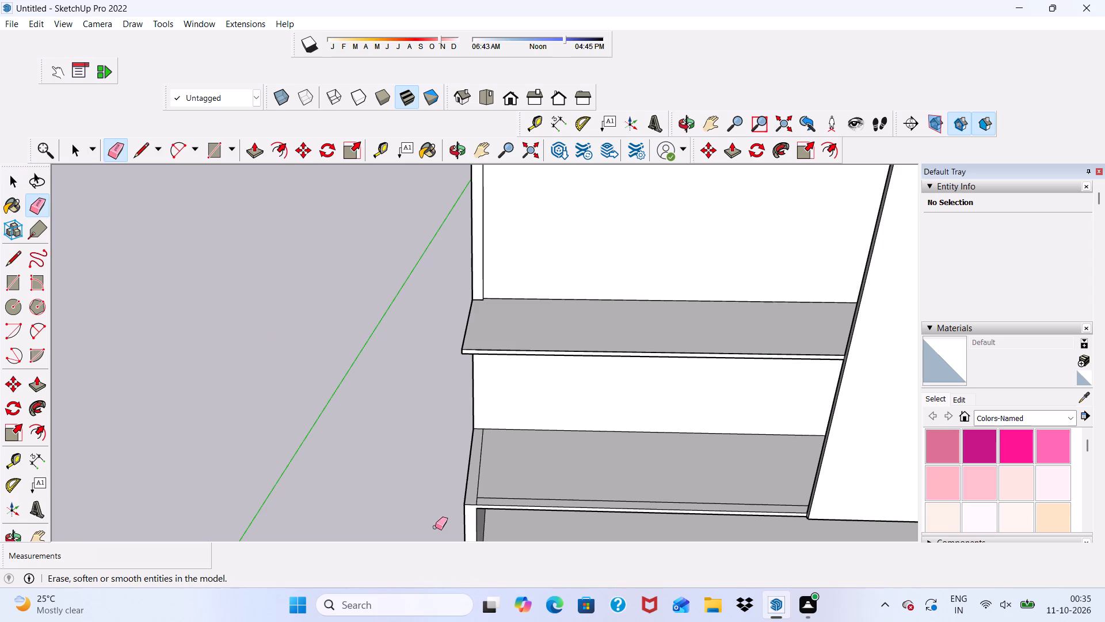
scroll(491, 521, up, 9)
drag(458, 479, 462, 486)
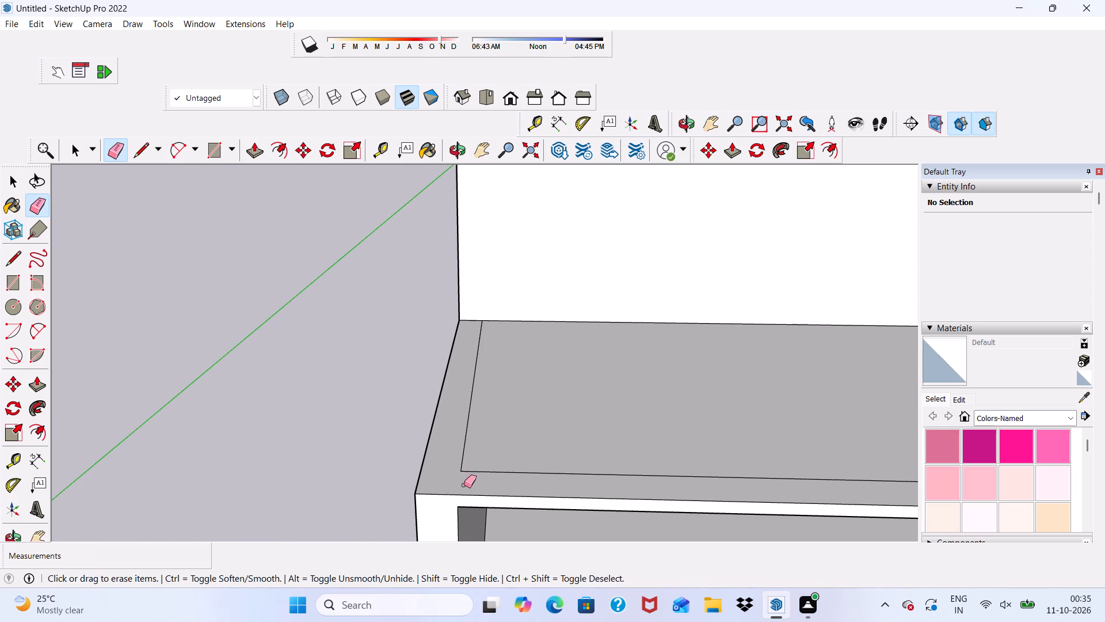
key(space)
Pull the border strip on top of the bottom shelf up 4' with Push/Pull to form a raised edge wall.
click(454, 477)
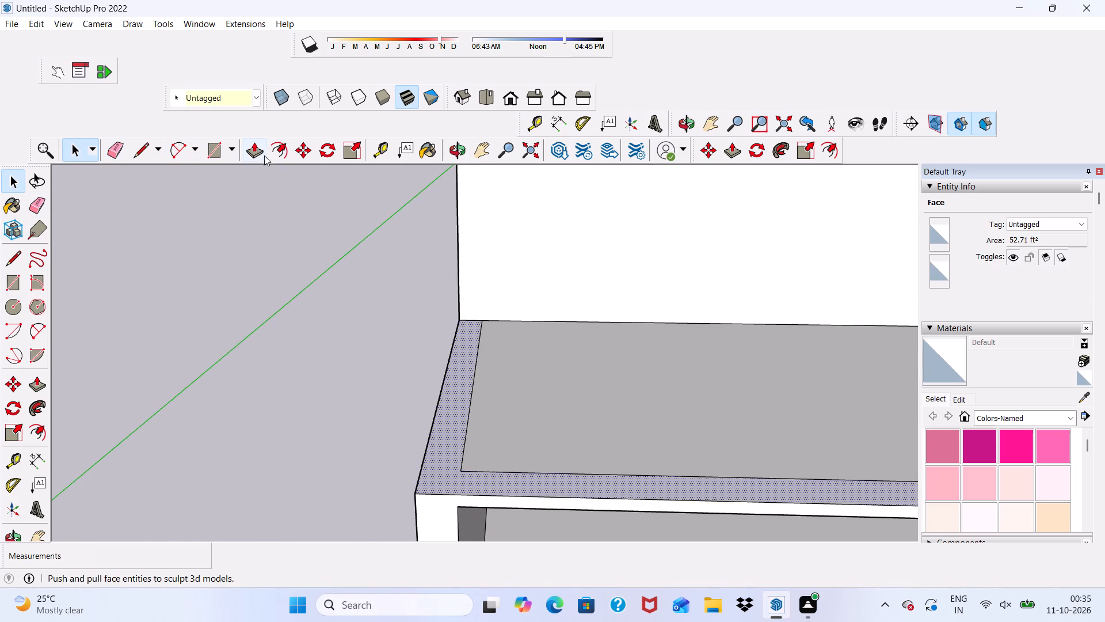
click(257, 150)
click(446, 466)
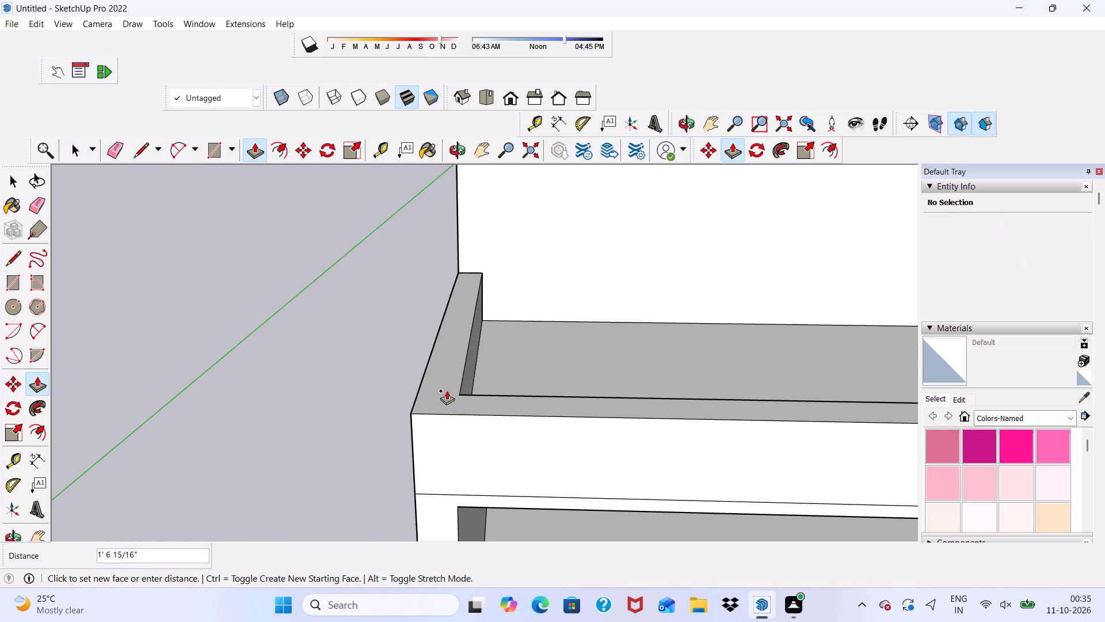
text(4')
key(Return)
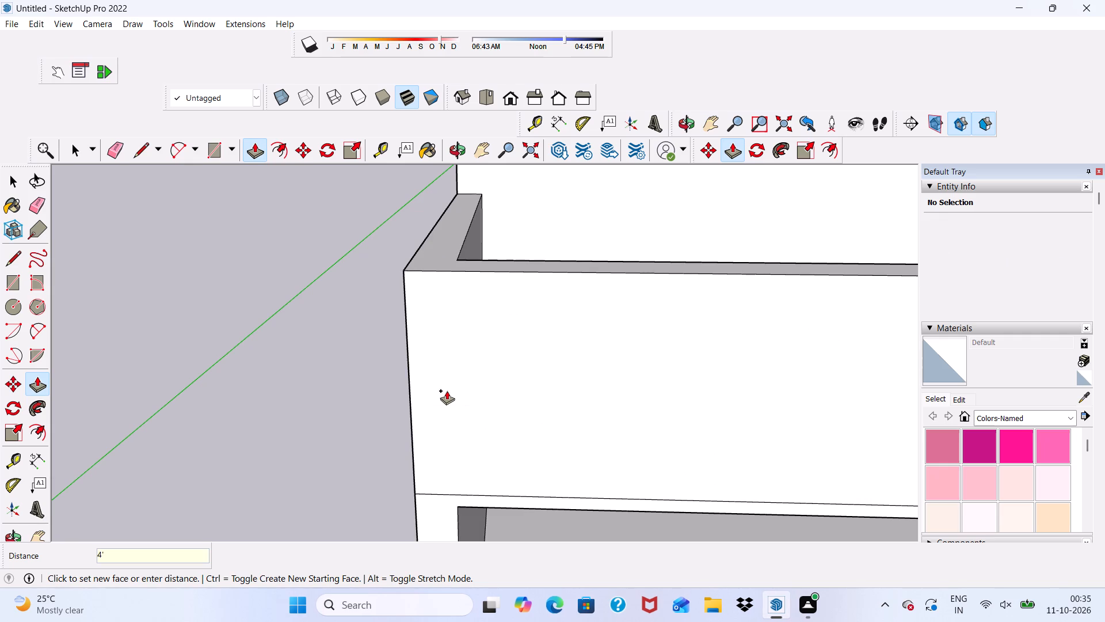
key(space)
Erase the horizontal and vertical seams and the short leftover stub where the raised edge wall meets the side panel.
scroll(441, 386, down, 14)
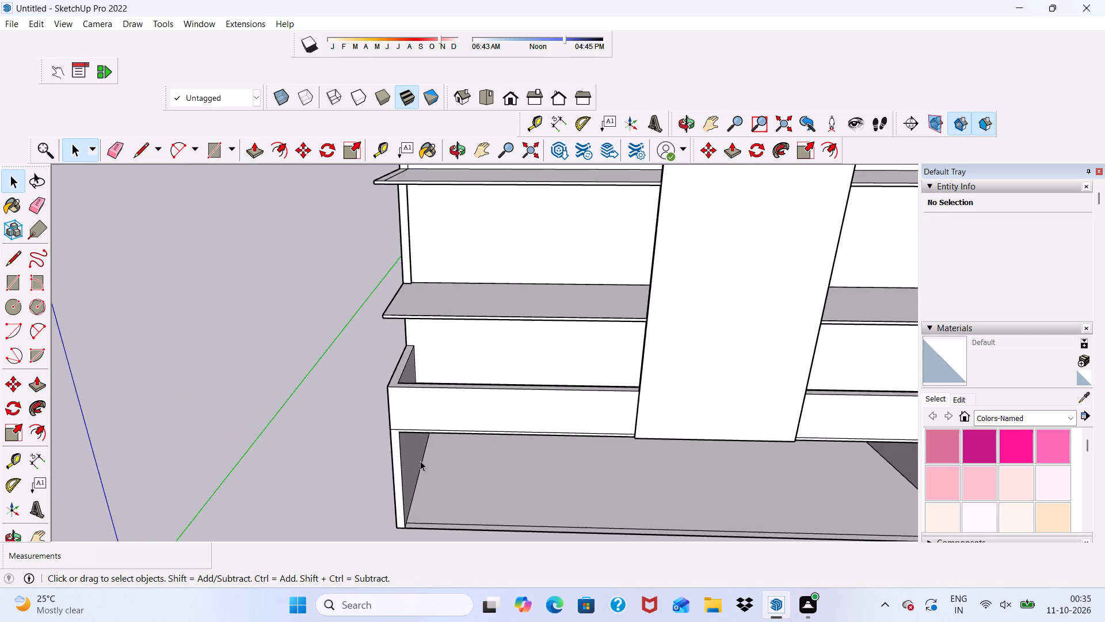
middle_drag(422, 457, 471, 335)
scroll(453, 358, up, 5)
middle_drag(423, 336, 570, 327)
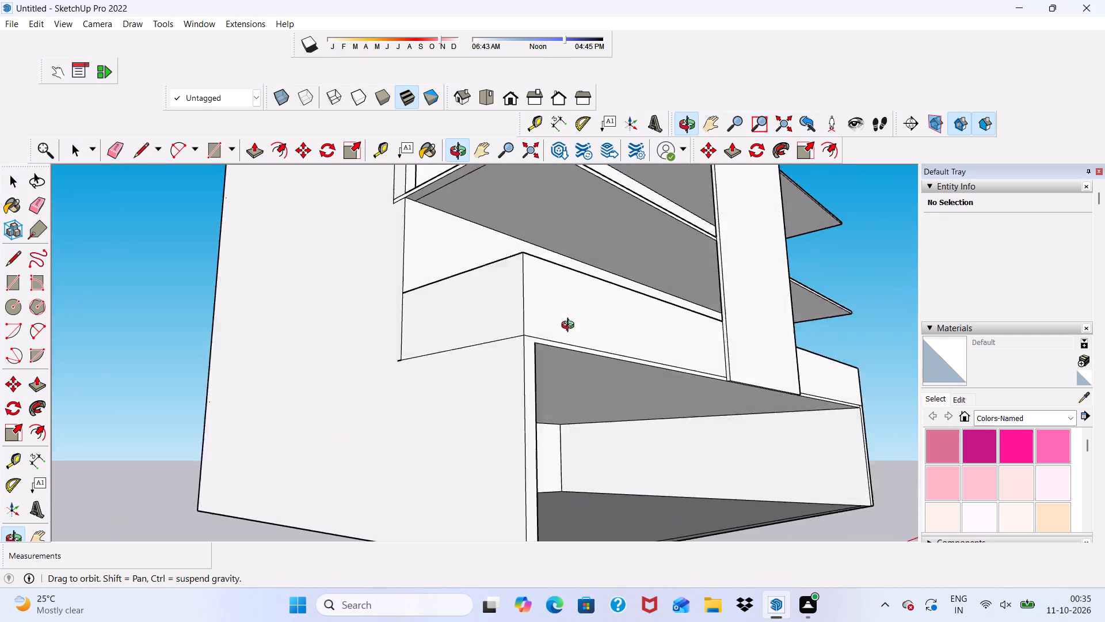
middle_drag(570, 327, 589, 340)
click(115, 150)
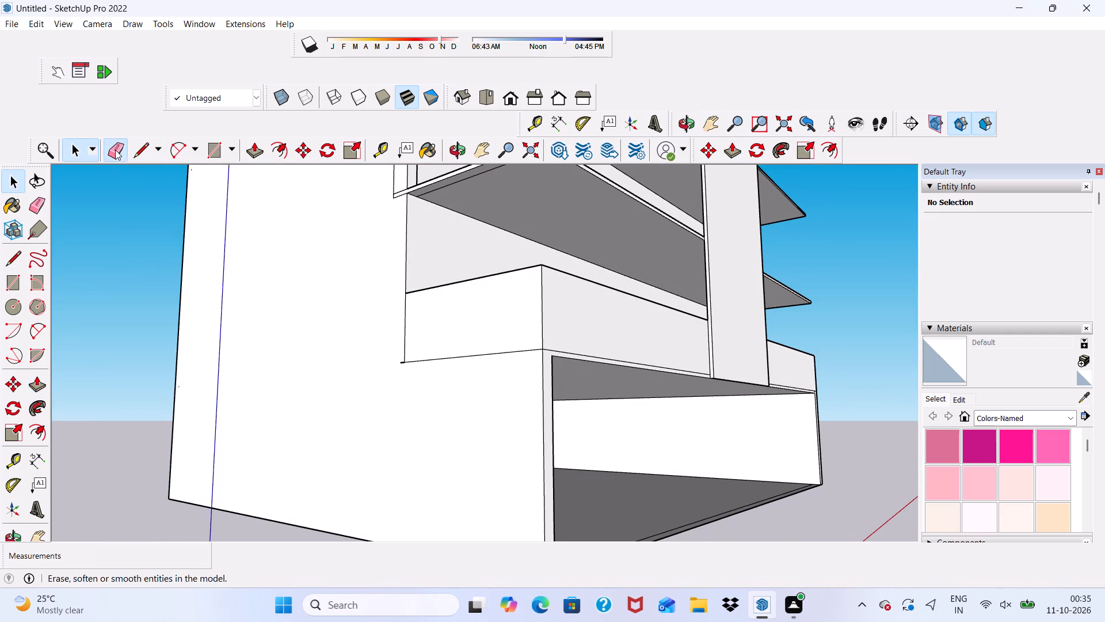
drag(434, 351, 440, 368)
drag(406, 342, 402, 346)
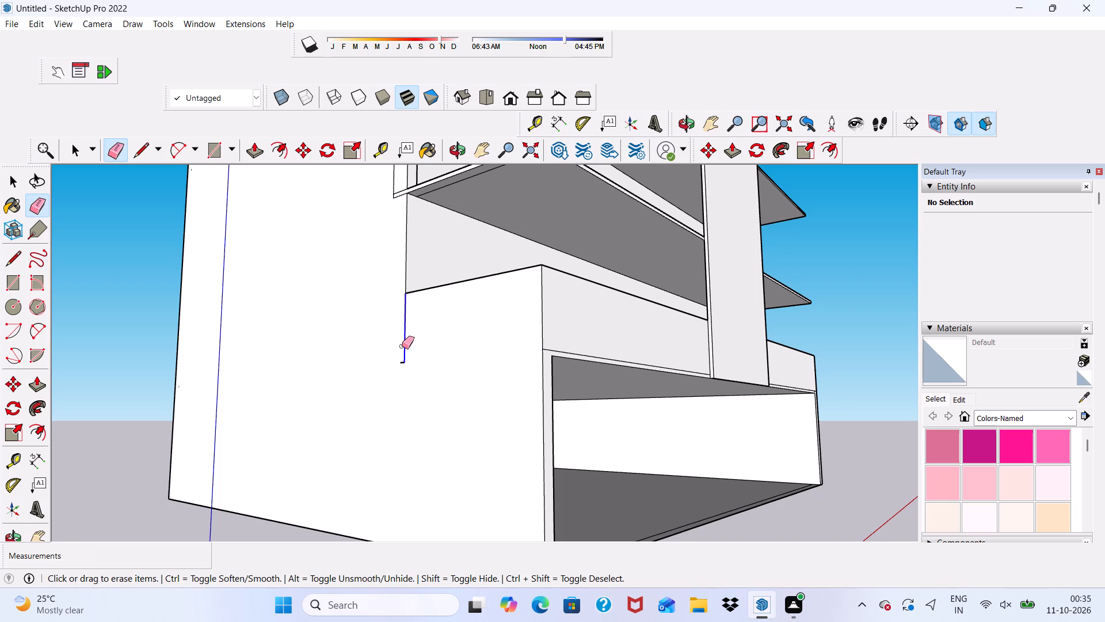
drag(402, 346, 402, 353)
drag(400, 359, 405, 365)
click(405, 365)
Erase the horizontal front seams at the base of the raised wall on both sides of the central vertical panel.
scroll(556, 337, down, 1)
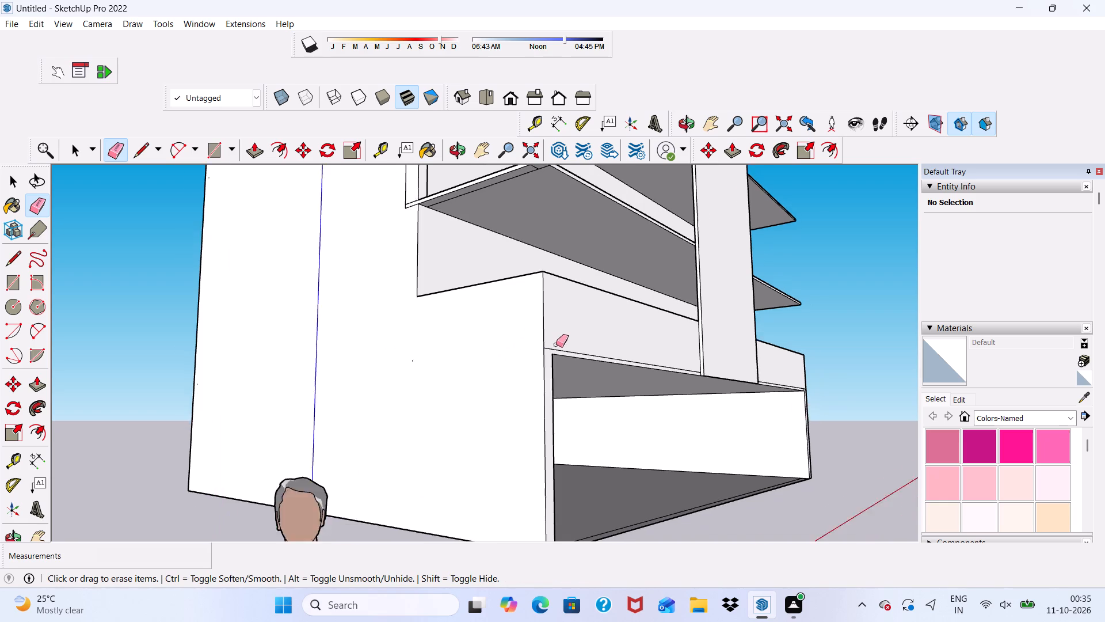
scroll(556, 344, down, 1)
scroll(558, 356, up, 5)
click(558, 347)
scroll(524, 340, down, 9)
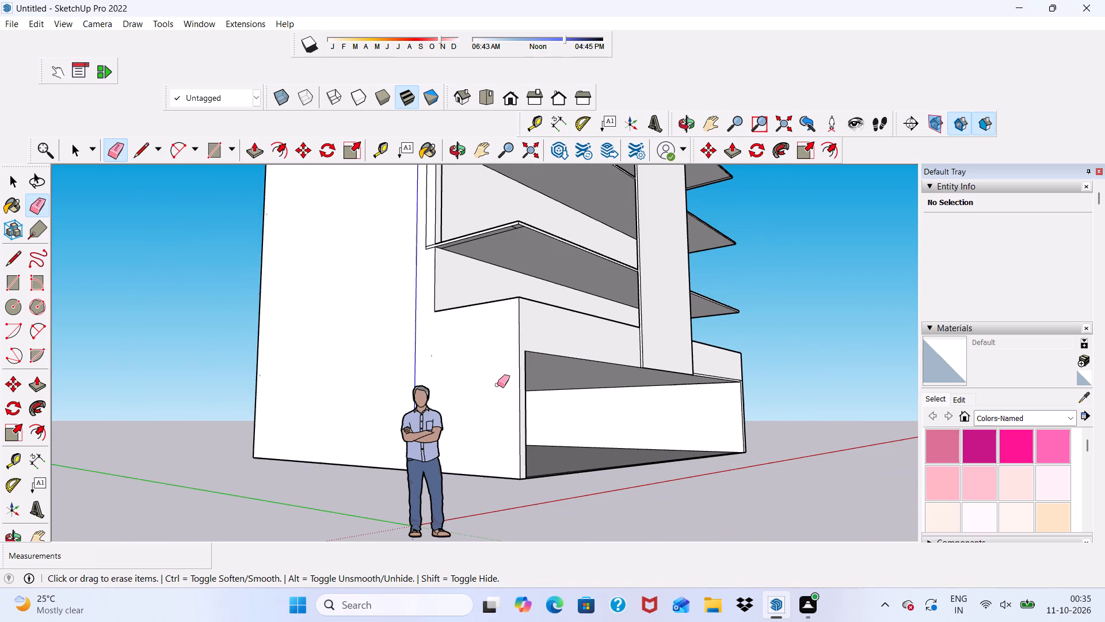
scroll(598, 385, up, 2)
scroll(604, 327, up, 1)
scroll(604, 327, down, 1)
middle_drag(595, 332, 426, 366)
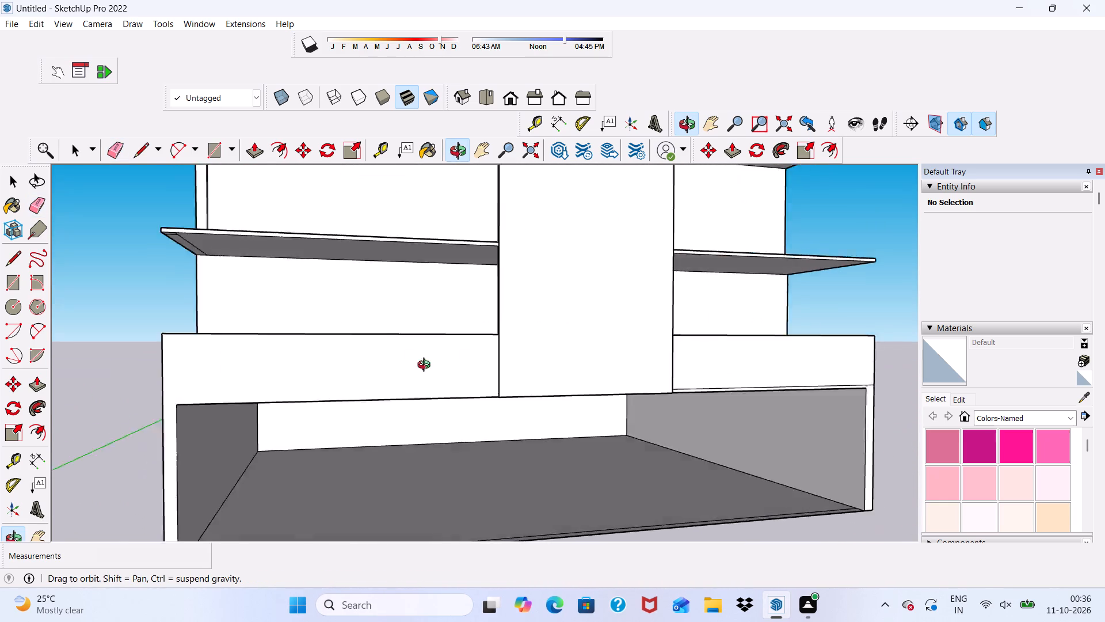
middle_drag(426, 366, 389, 372)
scroll(833, 395, up, 8)
click(715, 415)
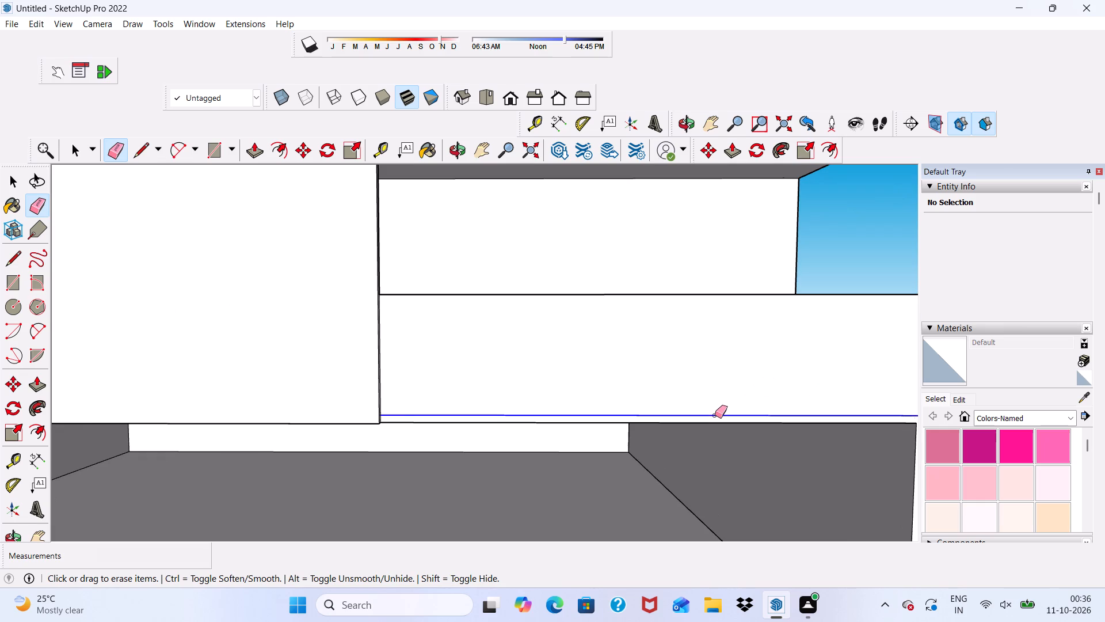
Erase the horizontal seam at the base of the raised wall on the block's side face and the short stub at its end.
scroll(620, 401, down, 9)
middle_drag(673, 446, 429, 450)
scroll(576, 433, up, 5)
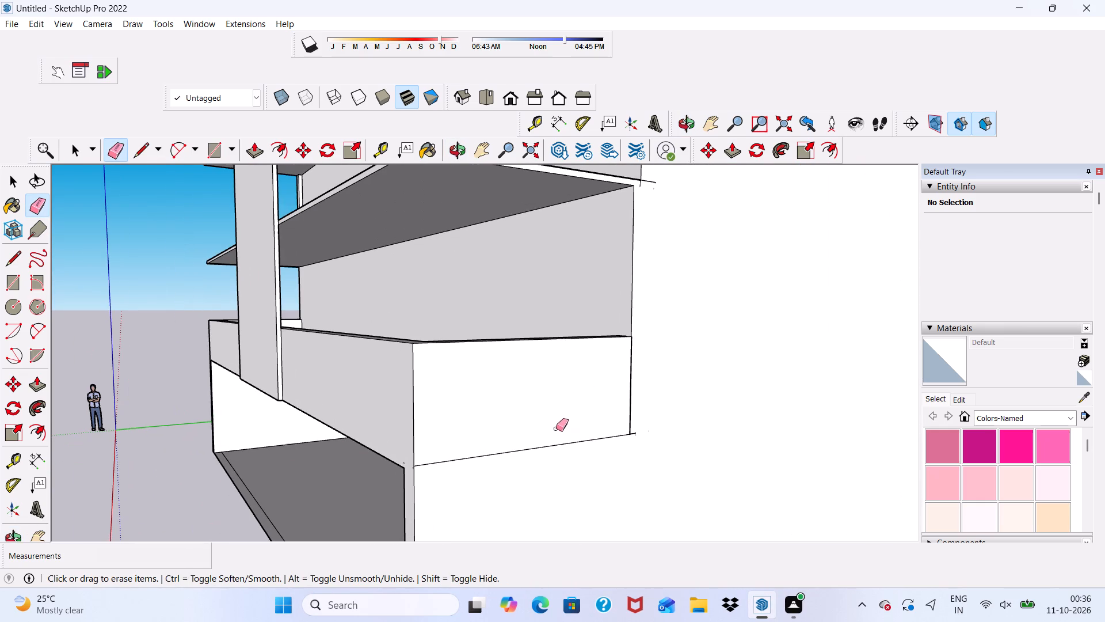
drag(558, 435, 558, 452)
scroll(631, 461, up, 5)
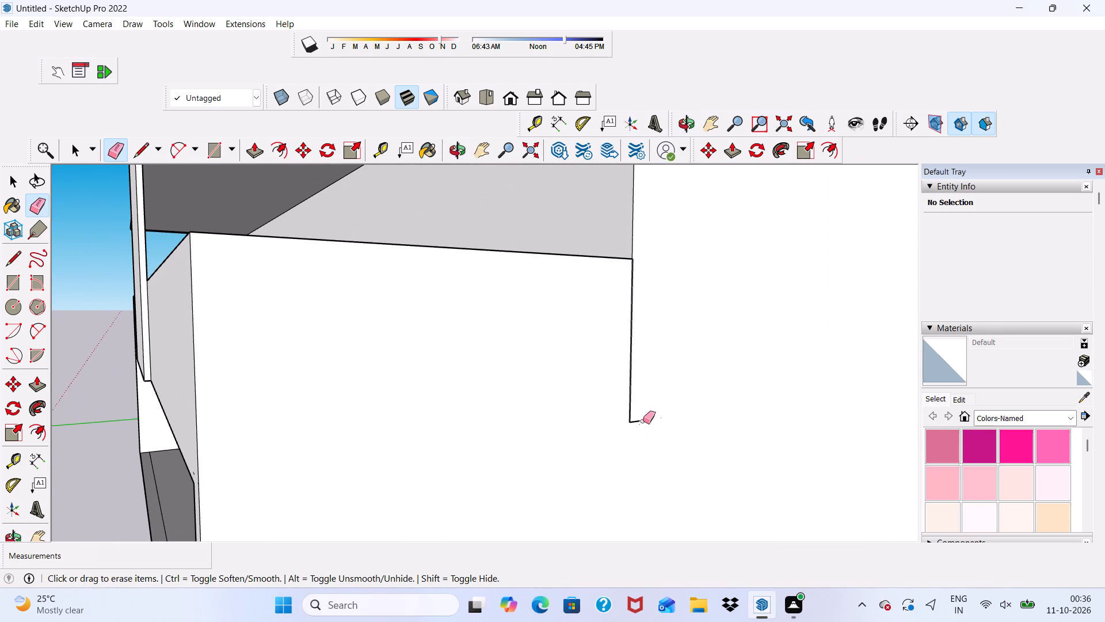
drag(639, 418, 635, 423)
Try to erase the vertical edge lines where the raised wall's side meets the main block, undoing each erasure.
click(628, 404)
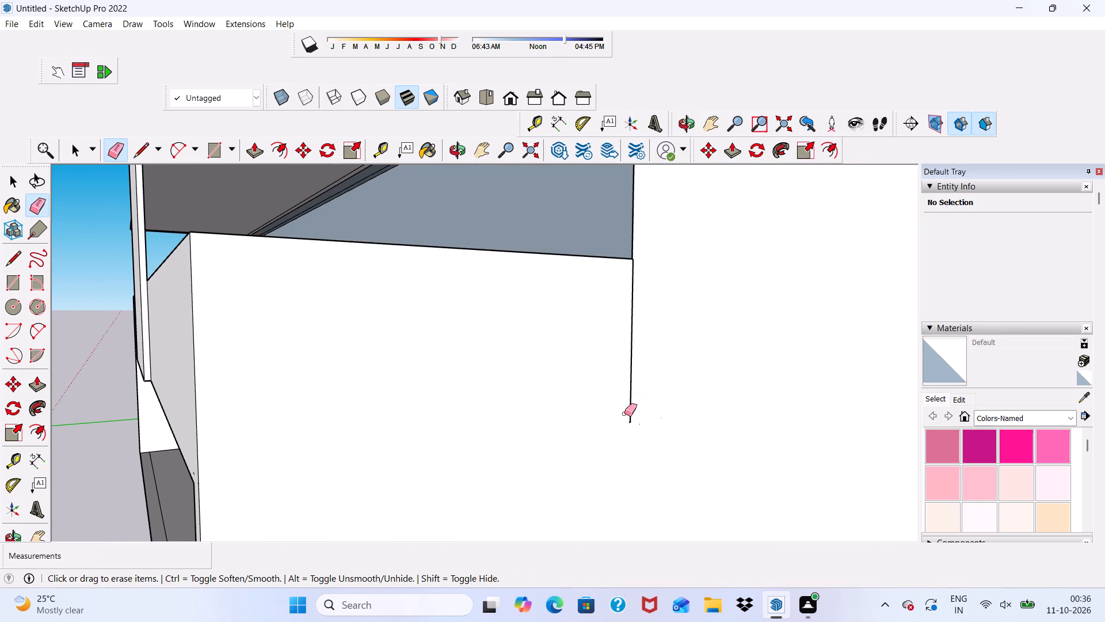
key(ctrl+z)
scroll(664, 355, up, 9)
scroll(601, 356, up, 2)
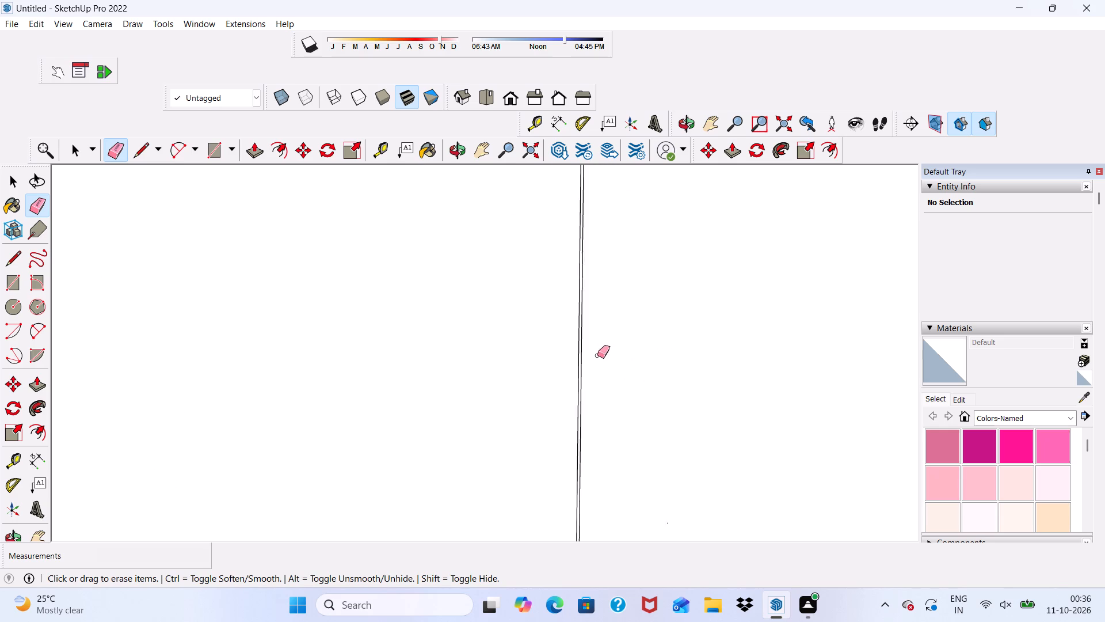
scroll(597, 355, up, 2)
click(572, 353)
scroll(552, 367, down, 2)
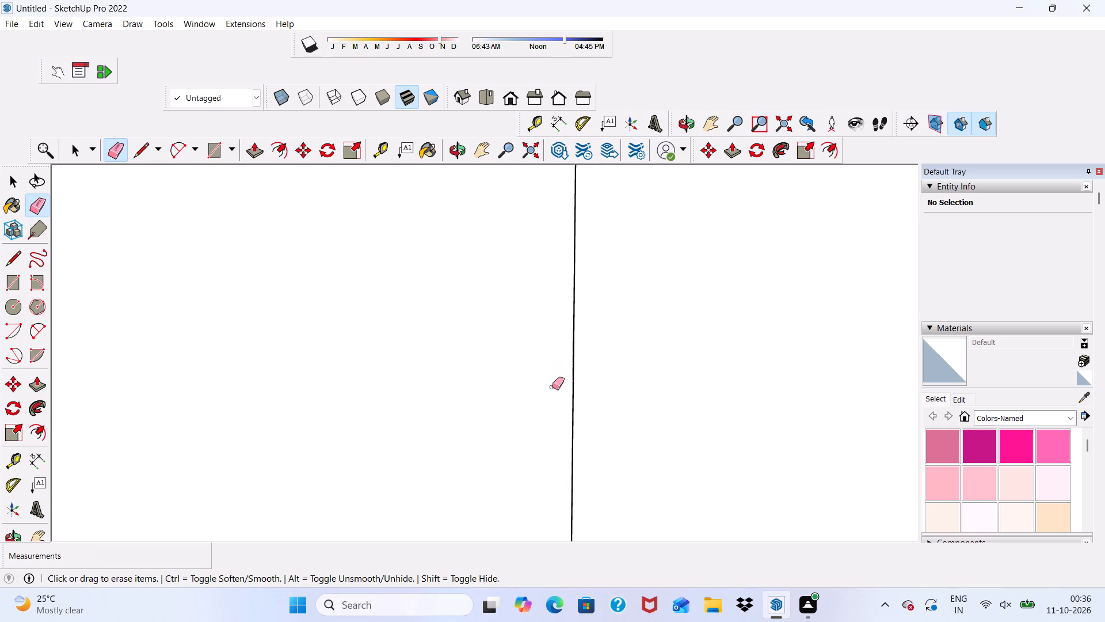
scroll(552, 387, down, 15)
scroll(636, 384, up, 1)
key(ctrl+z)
Erase one of the two closely spaced vertical lines where the raised wall's side meets the main block.
ctrl+scroll(640, 386, up, 2)
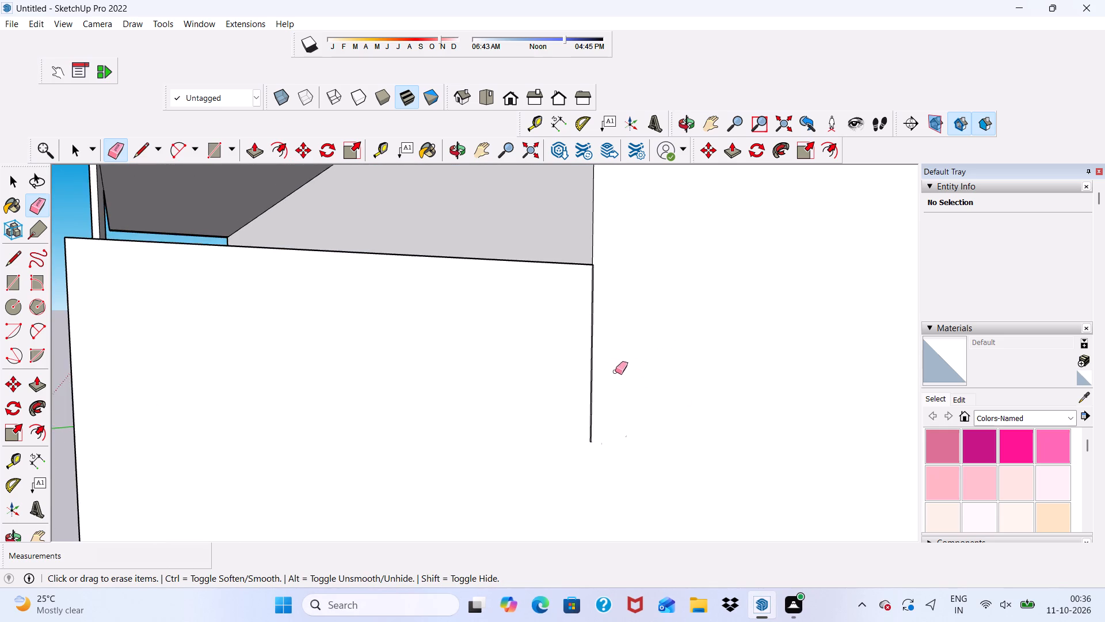
scroll(609, 365, up, 10)
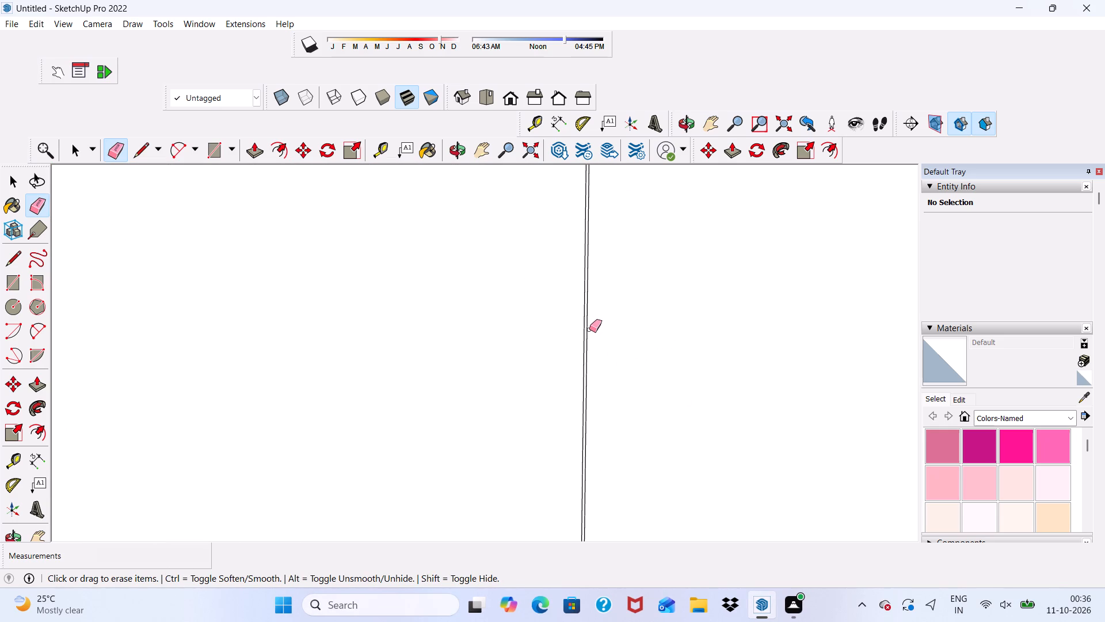
click(588, 325)
Examine the shelves, central vertical panel and raised edge walls from the side and front for leftover seams.
scroll(593, 337, down, 13)
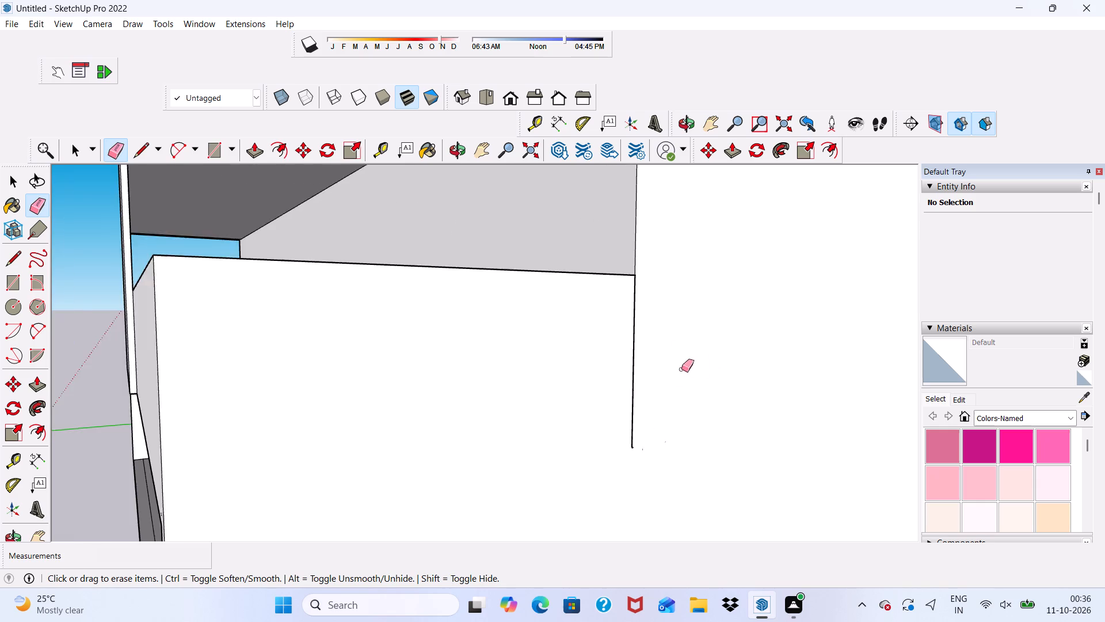
scroll(681, 369, down, 14)
middle_drag(545, 415, 384, 518)
scroll(414, 414, up, 5)
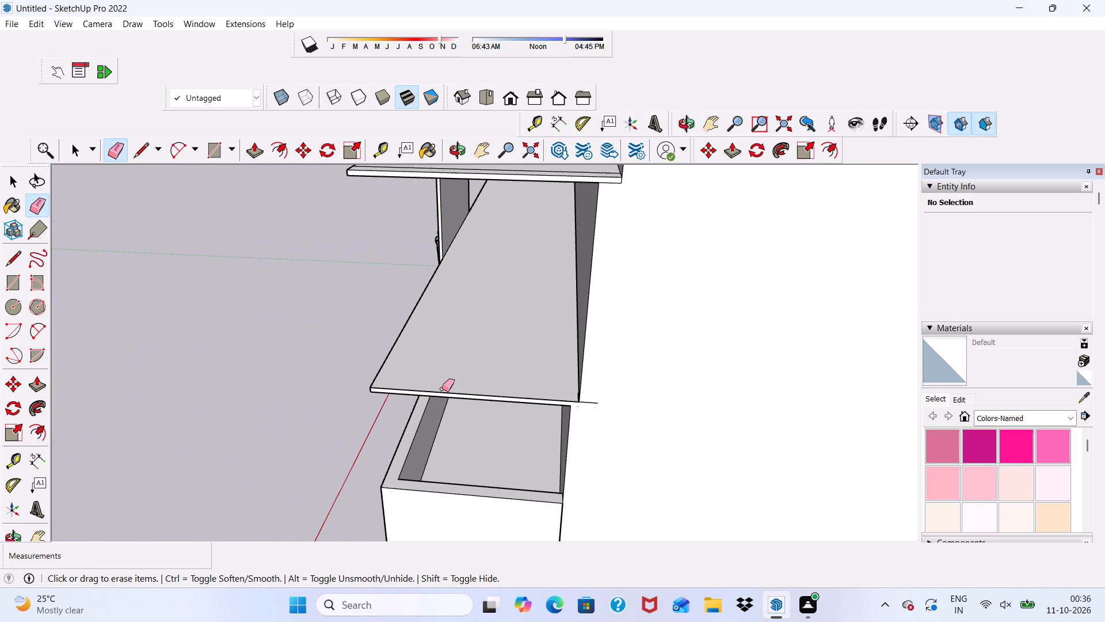
key(space)
middle_drag(393, 429, 762, 319)
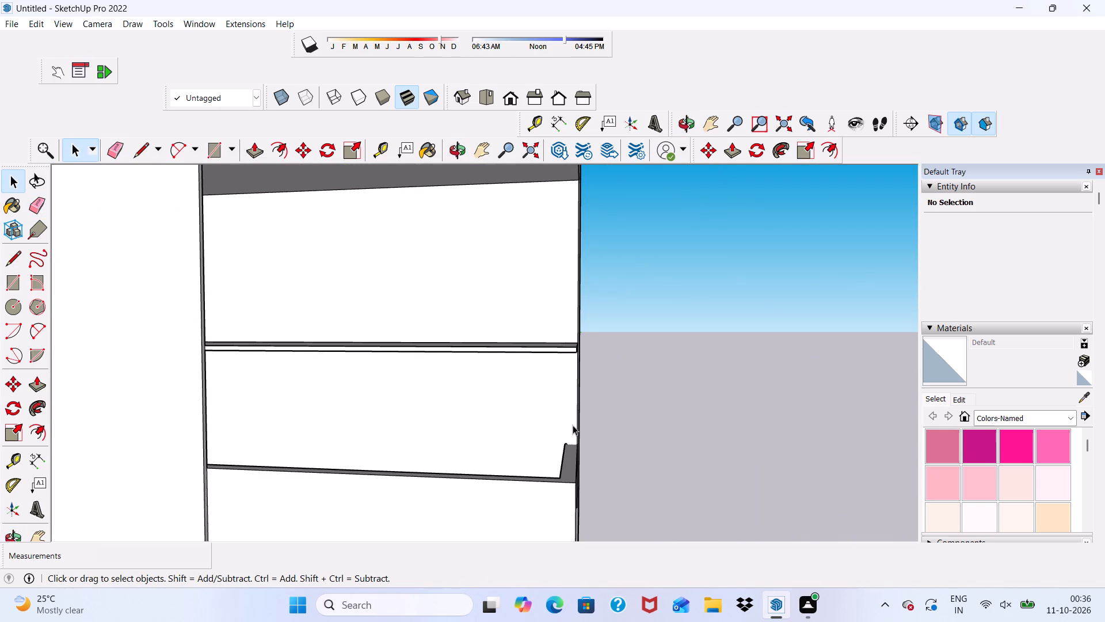
scroll(573, 426, down, 4)
scroll(301, 426, up, 3)
scroll(301, 426, down, 1)
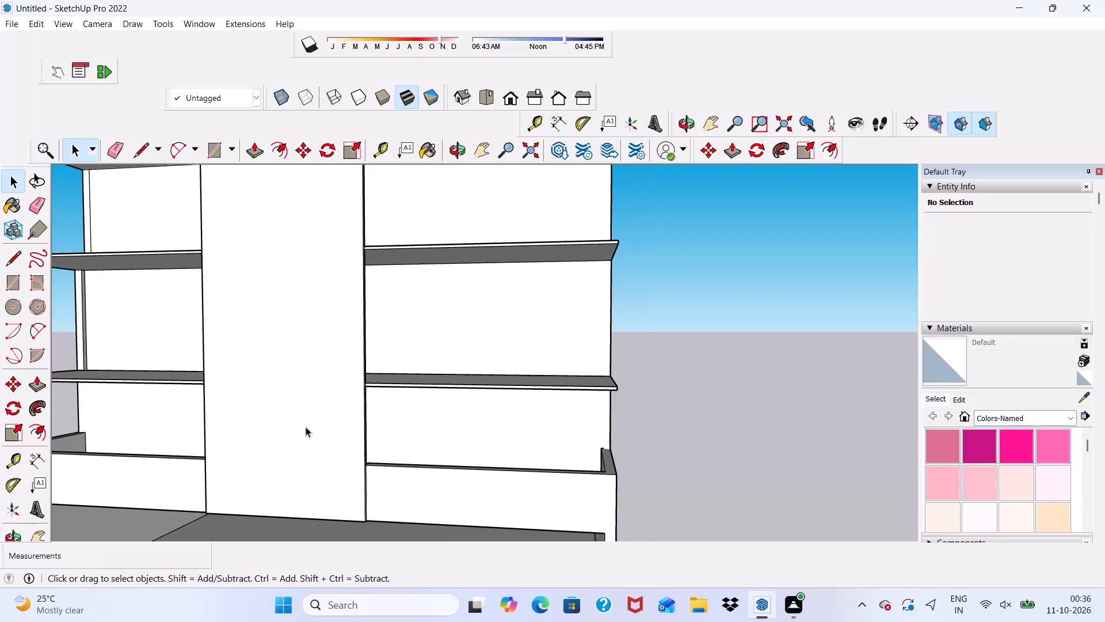
scroll(306, 427, down, 4)
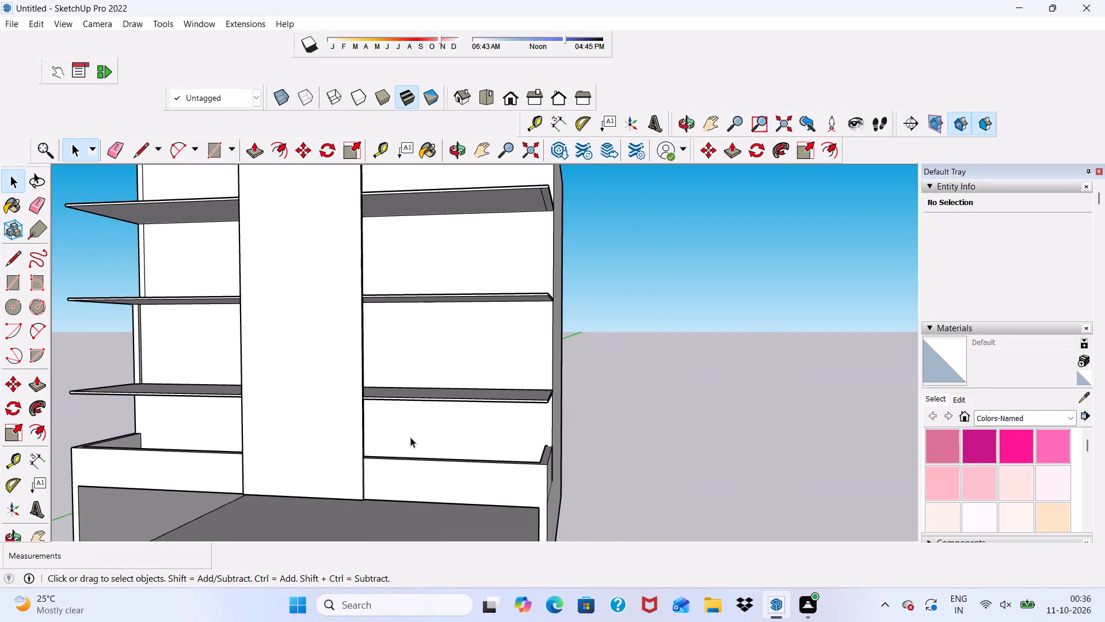
scroll(153, 497, down, 9)
scroll(348, 433, up, 4)
scroll(256, 483, down, 1)
scroll(204, 447, up, 4)
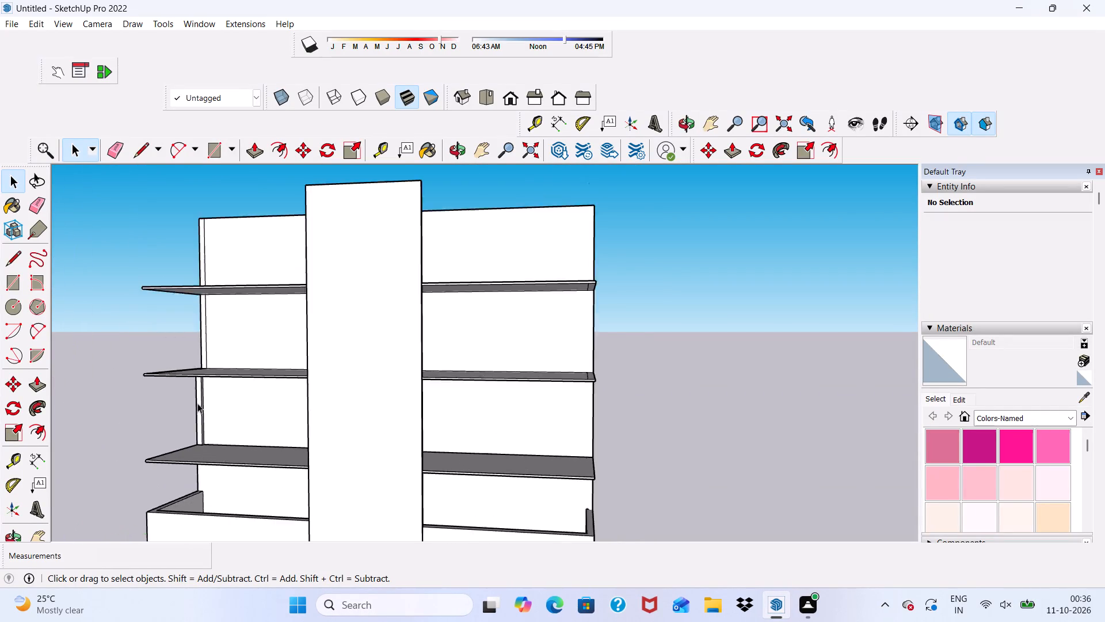
scroll(197, 403, down, 11)
scroll(359, 424, up, 17)
middle_drag(416, 435, 453, 454)
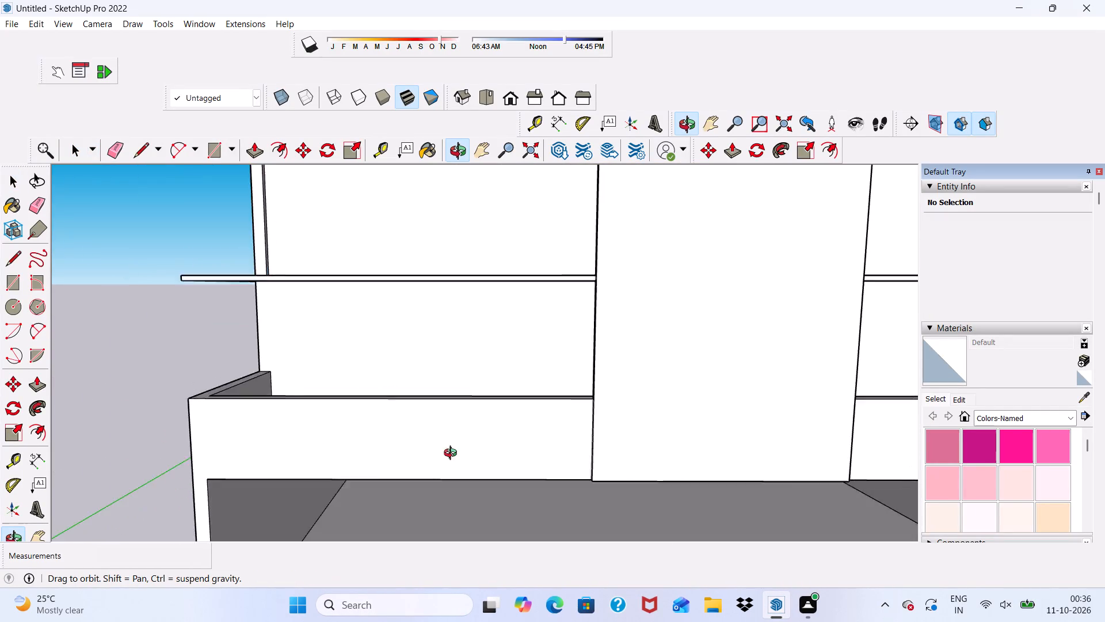
middle_drag(453, 454, 413, 498)
scroll(543, 456, up, 1)
scroll(541, 441, down, 9)
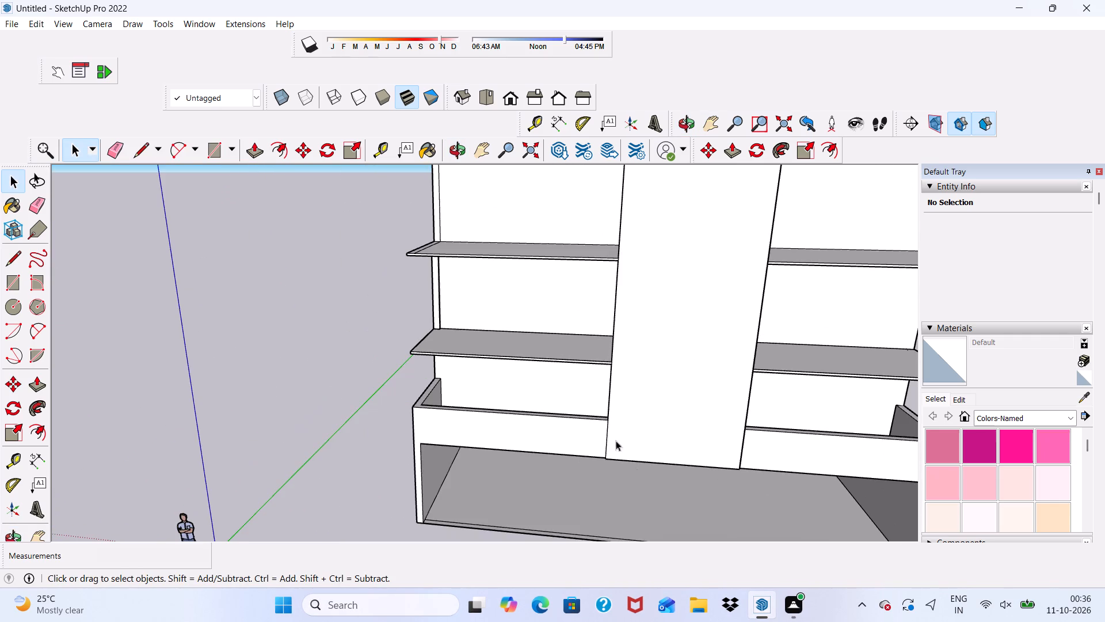
scroll(435, 386, up, 3)
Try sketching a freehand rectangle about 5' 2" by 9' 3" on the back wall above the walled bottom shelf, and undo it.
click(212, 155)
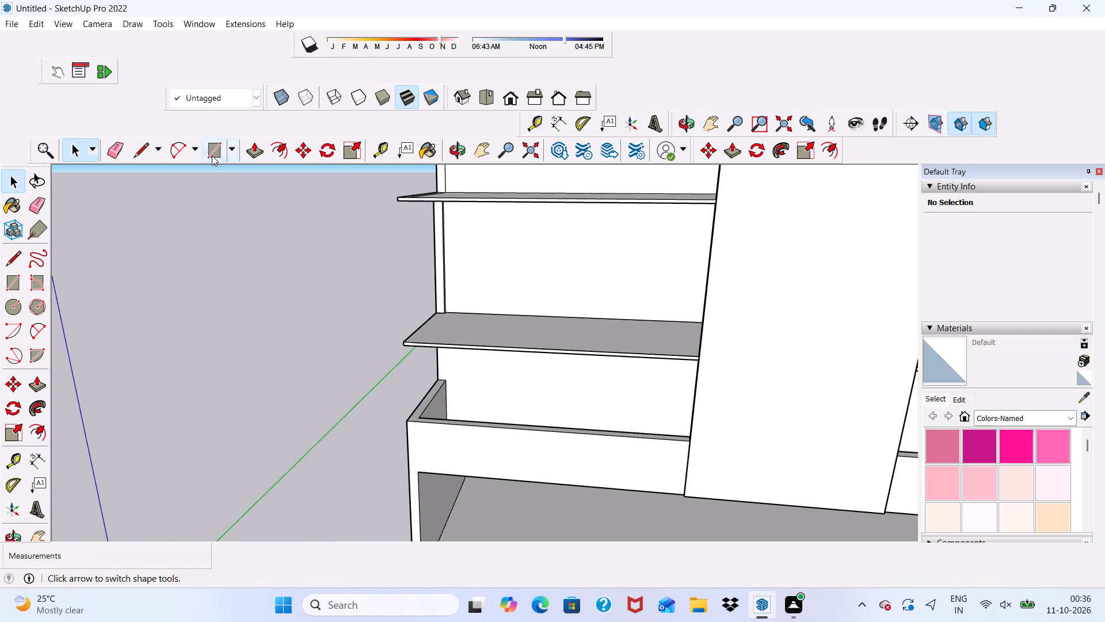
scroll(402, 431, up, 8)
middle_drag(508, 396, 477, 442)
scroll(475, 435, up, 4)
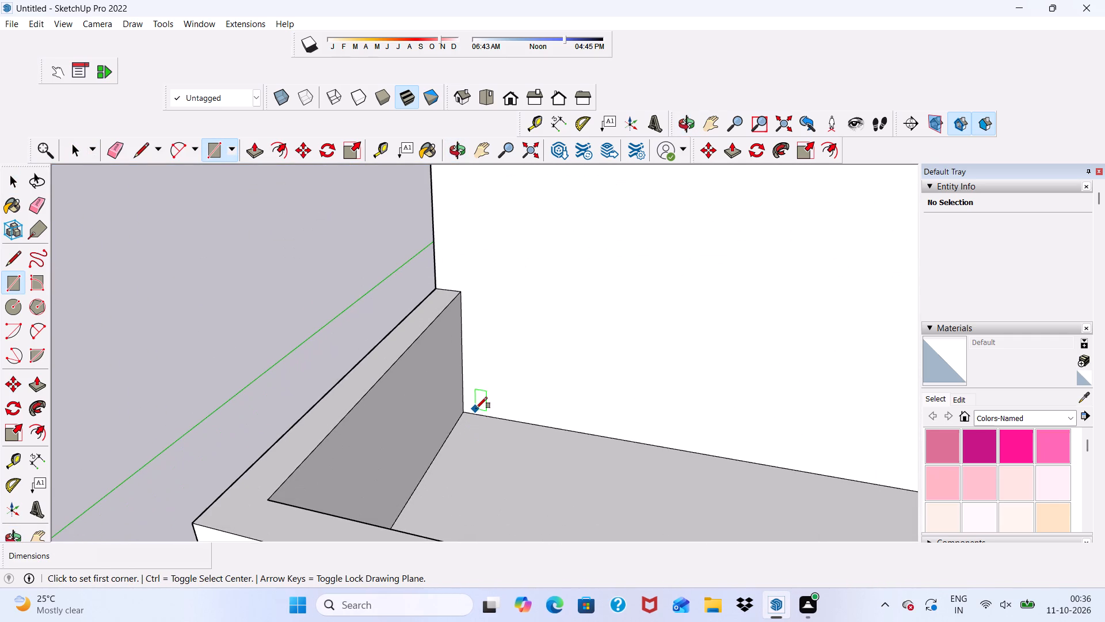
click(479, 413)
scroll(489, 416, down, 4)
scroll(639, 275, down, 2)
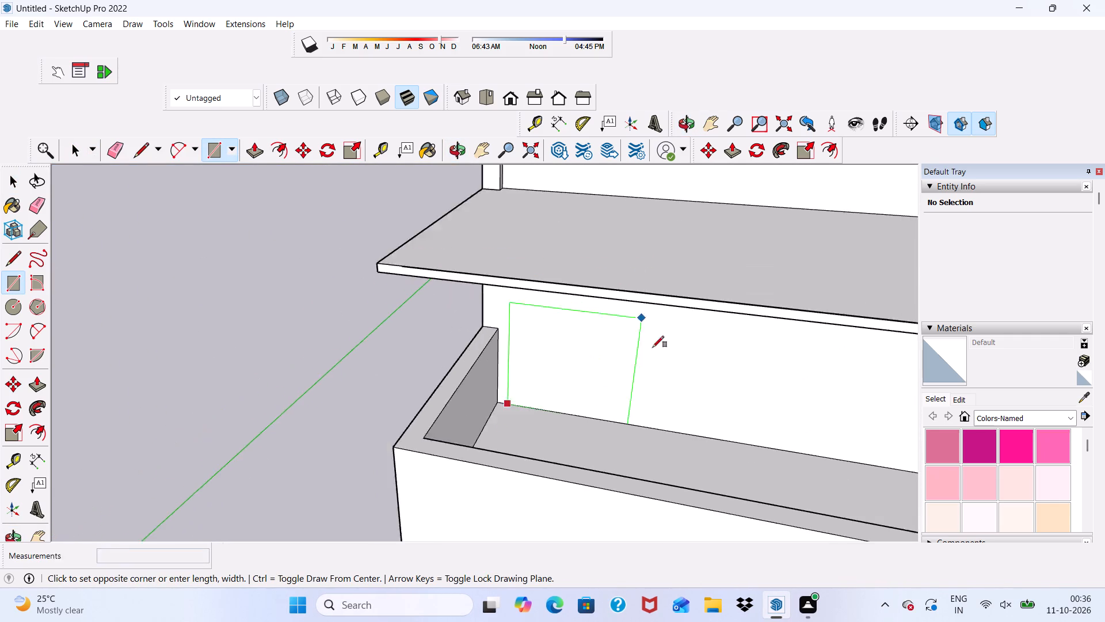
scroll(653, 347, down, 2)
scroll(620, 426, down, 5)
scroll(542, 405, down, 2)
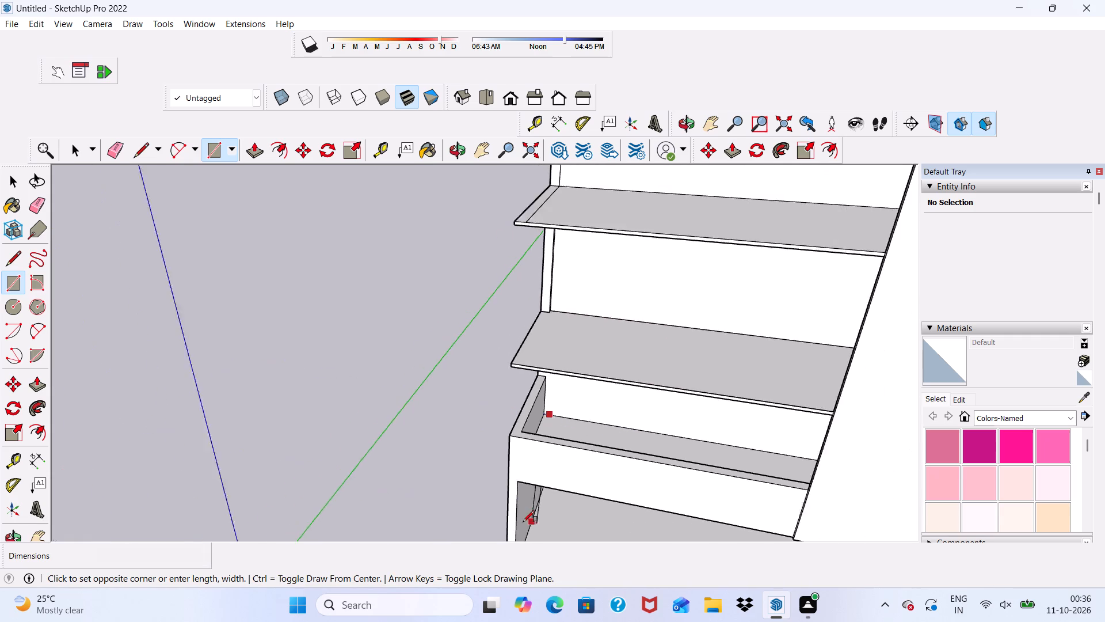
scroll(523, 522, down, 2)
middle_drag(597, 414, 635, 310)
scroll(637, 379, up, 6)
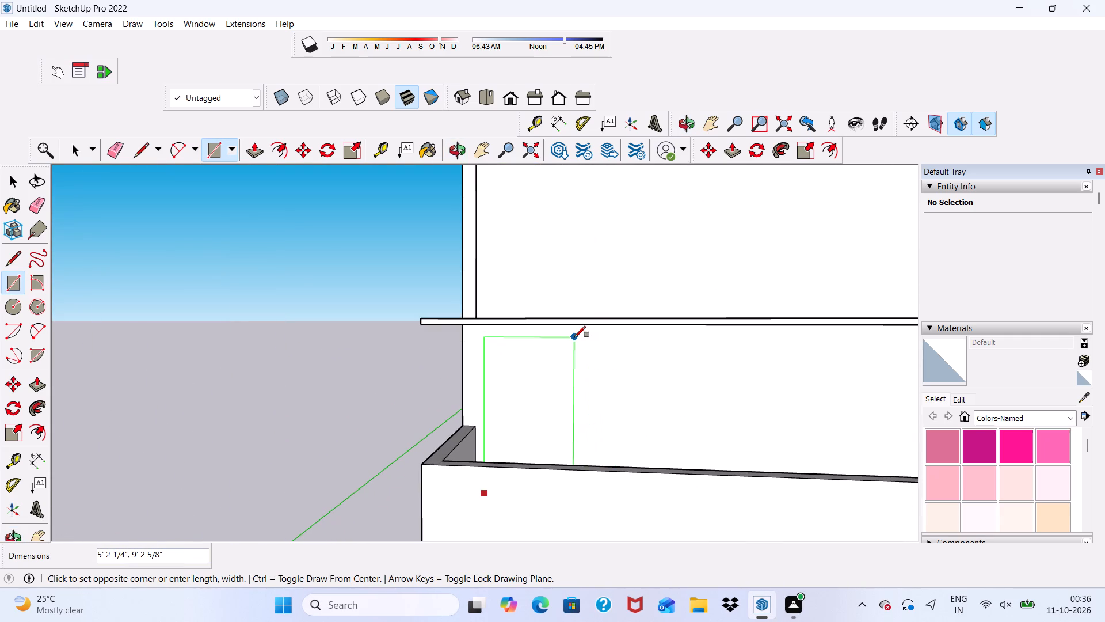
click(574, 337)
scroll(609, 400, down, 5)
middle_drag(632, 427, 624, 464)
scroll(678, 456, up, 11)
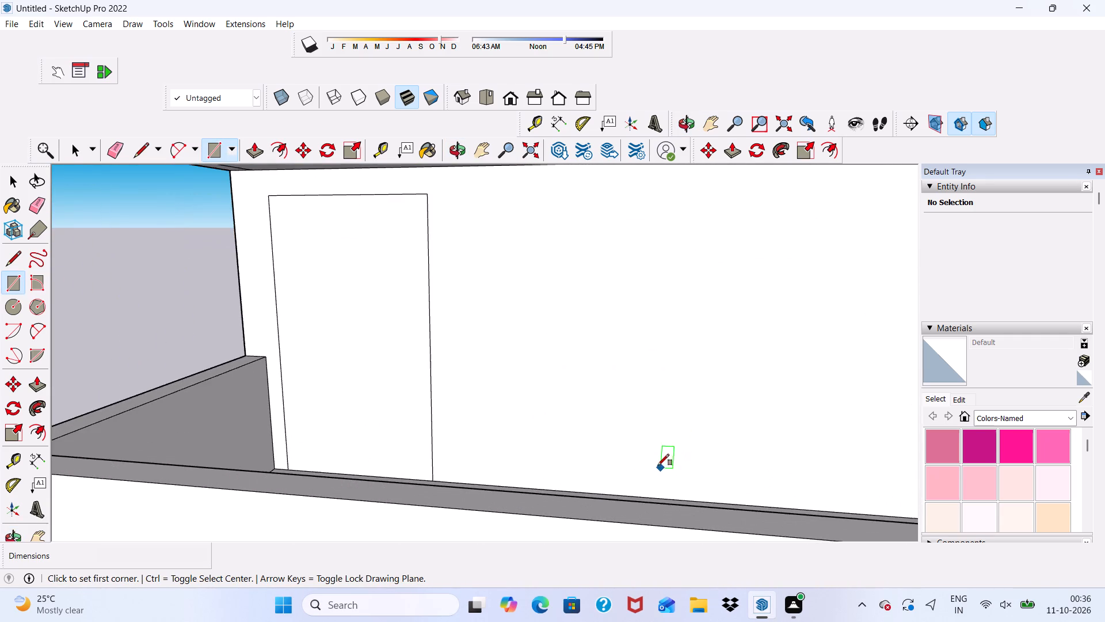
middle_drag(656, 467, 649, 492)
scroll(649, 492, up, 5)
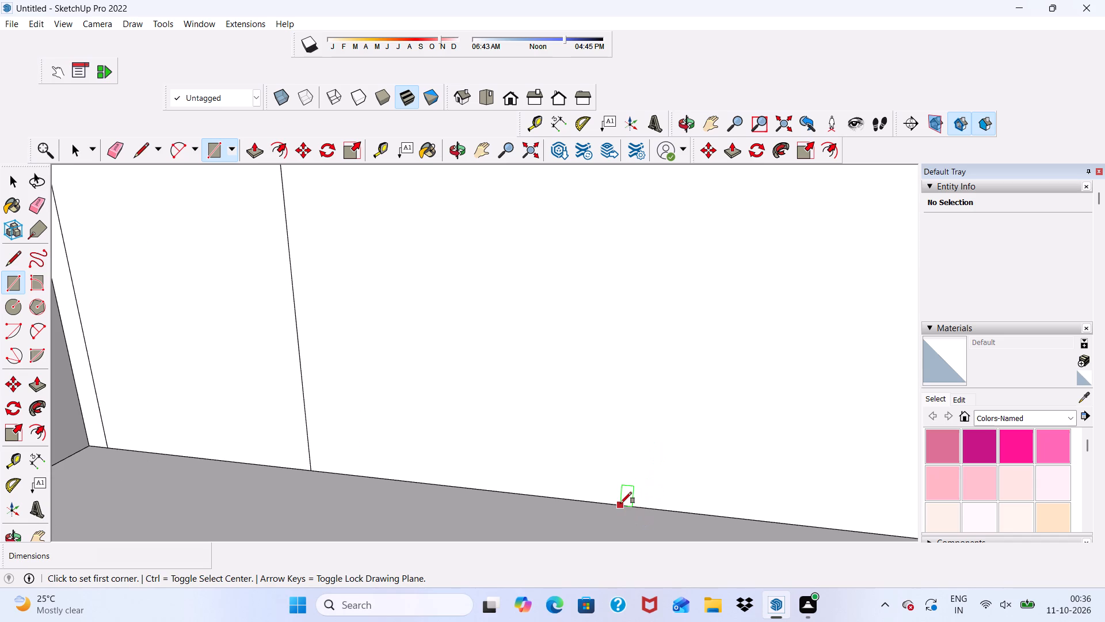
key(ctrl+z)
Draw a 6' by 7' rectangle on the back wall, standing on the walled bottom shelf near its end wall.
scroll(612, 494, down, 4)
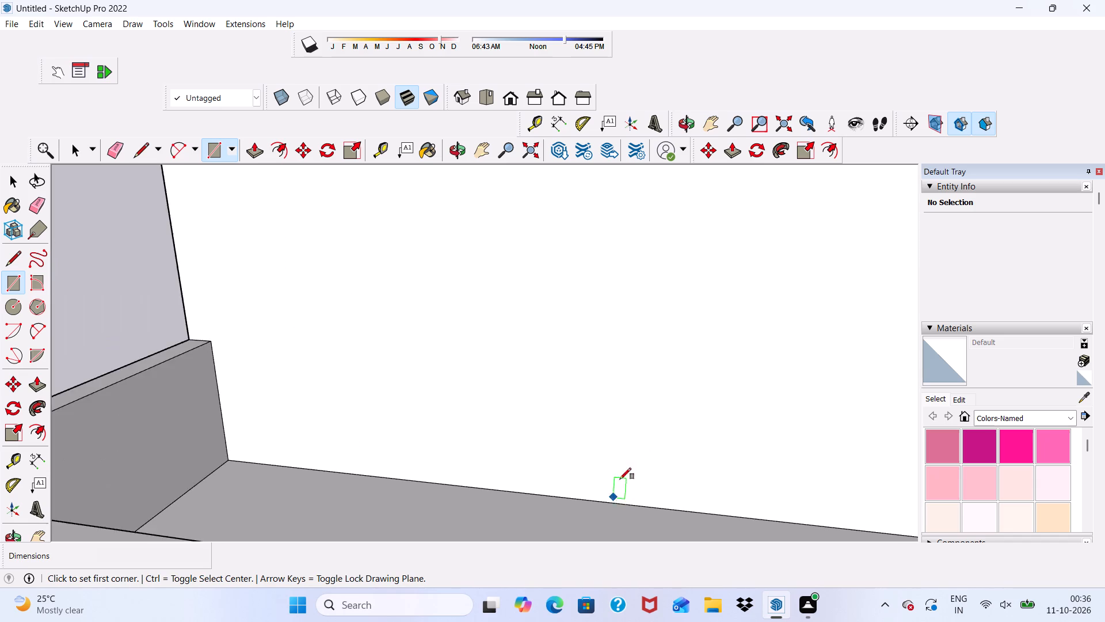
scroll(620, 479, down, 5)
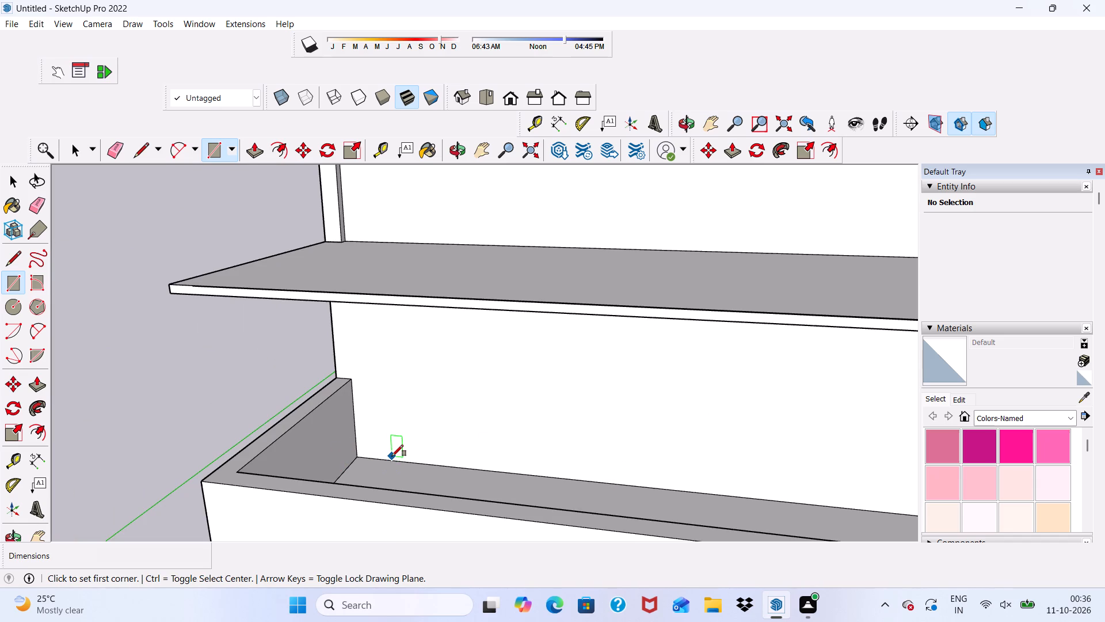
click(391, 458)
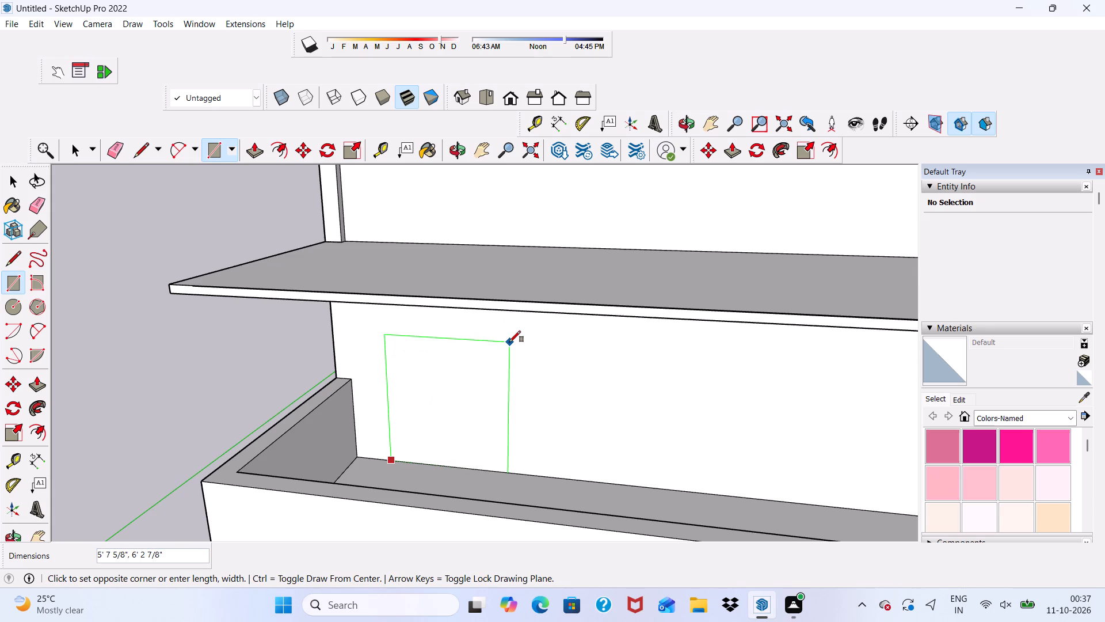
text(6',7')
key(Return)
click(509, 342)
key(space)
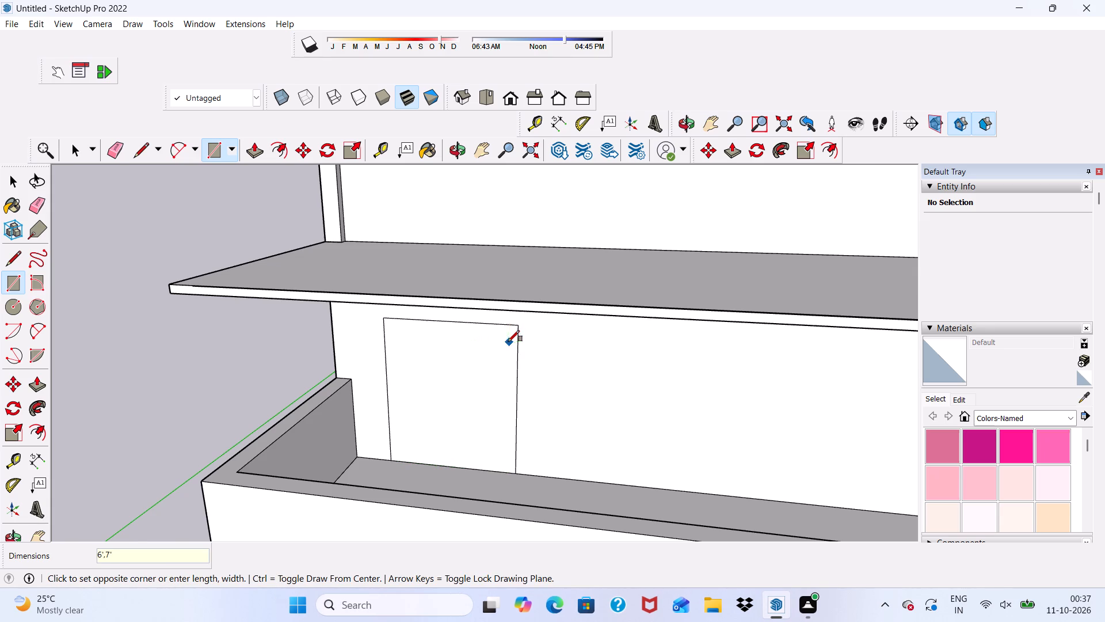
scroll(508, 342, down, 3)
scroll(621, 442, up, 5)
scroll(576, 507, down, 2)
key(space)
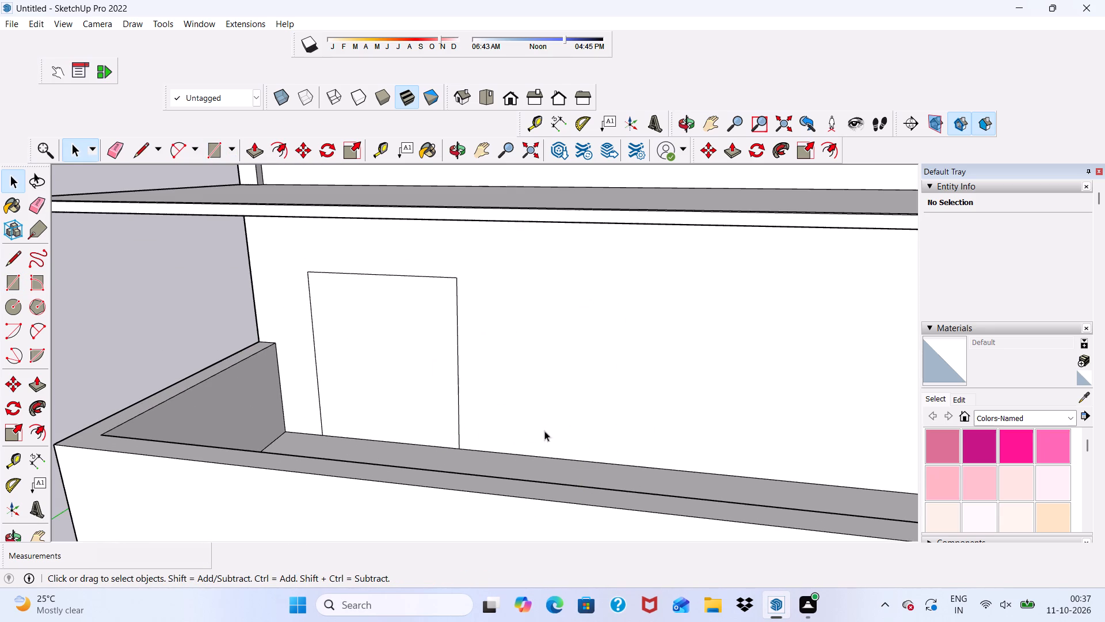
Draw a second 6' by 7' rectangle on the back wall along the same shelf, between the first one and the central panel.
click(209, 148)
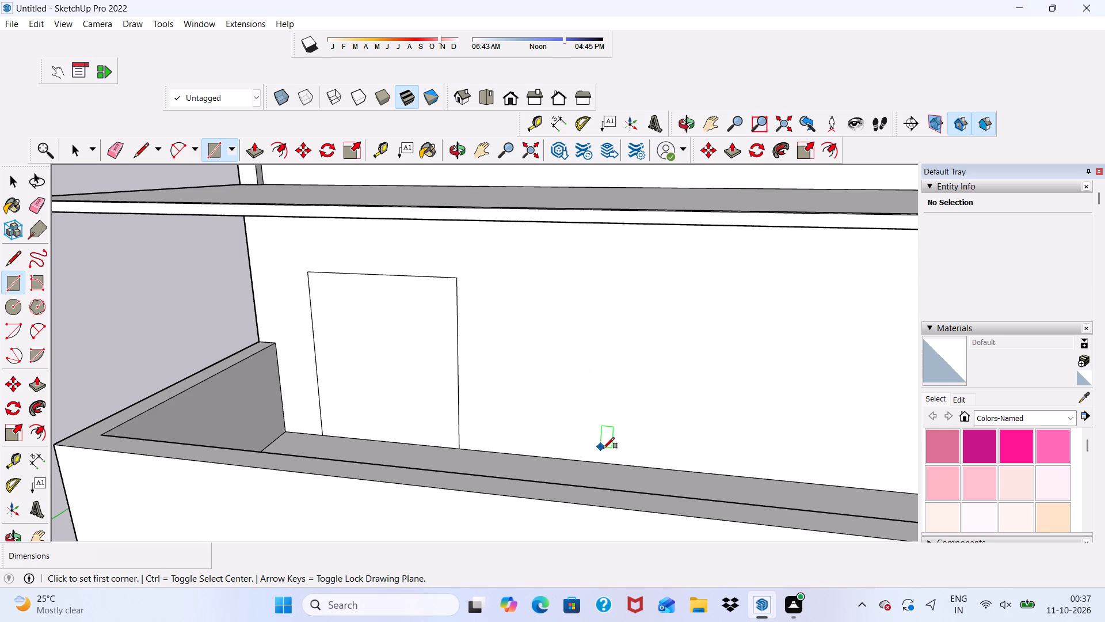
click(541, 454)
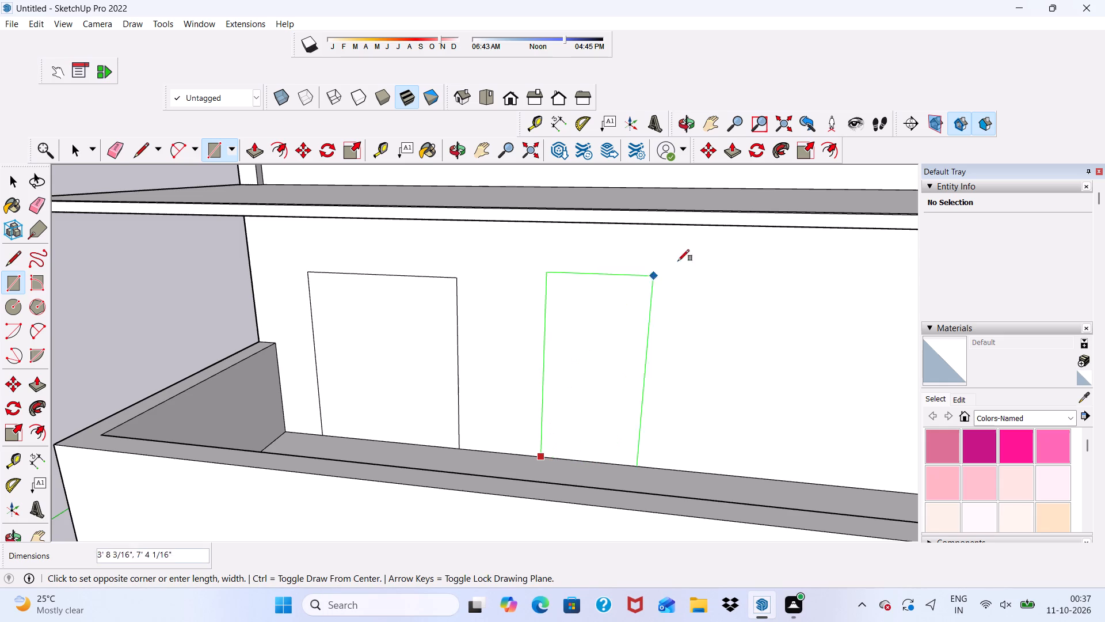
text(6',7')
key(Return)
key(space)
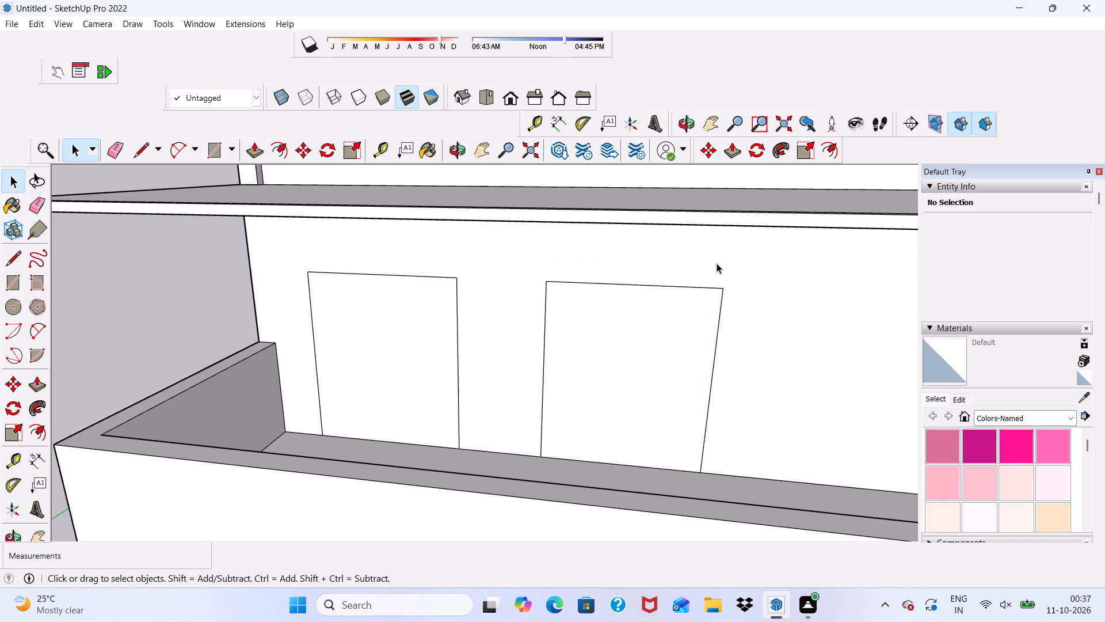
Offset the outline of the first rectangle, nearest the end wall, inward by 3" to form a frame.
scroll(633, 384, down, 13)
middle_drag(660, 439, 715, 427)
scroll(703, 400, up, 1)
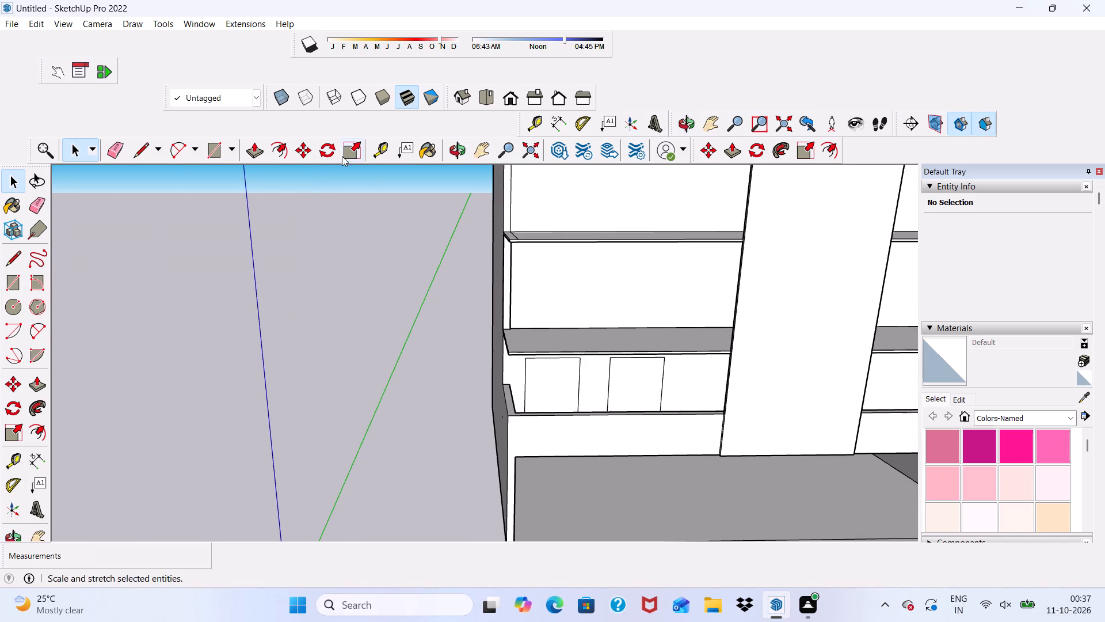
click(276, 150)
scroll(551, 377, up, 5)
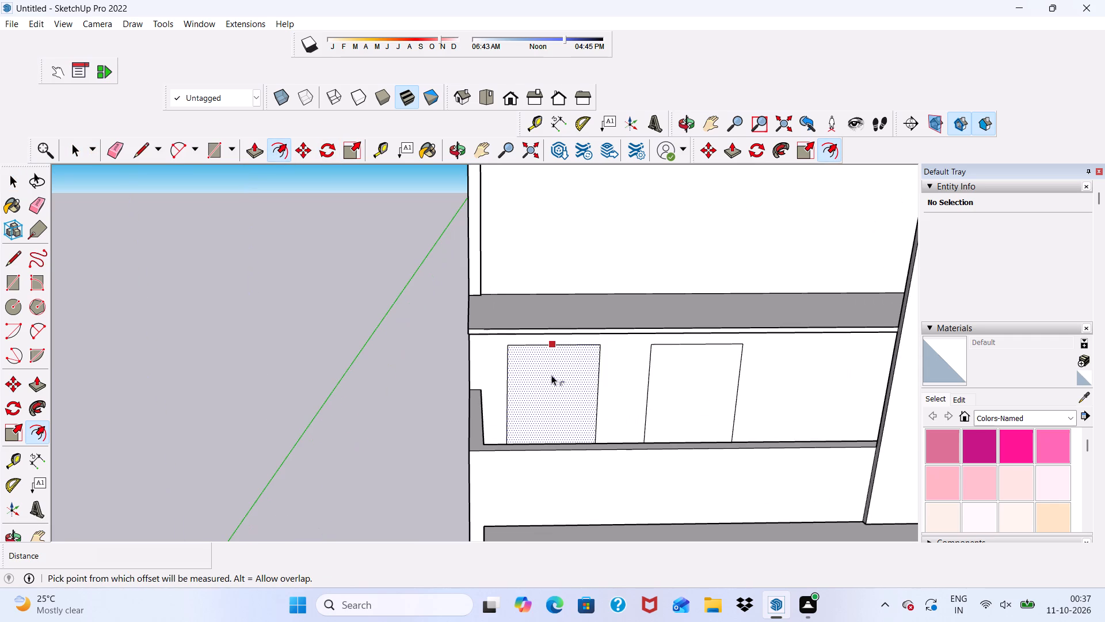
click(551, 373)
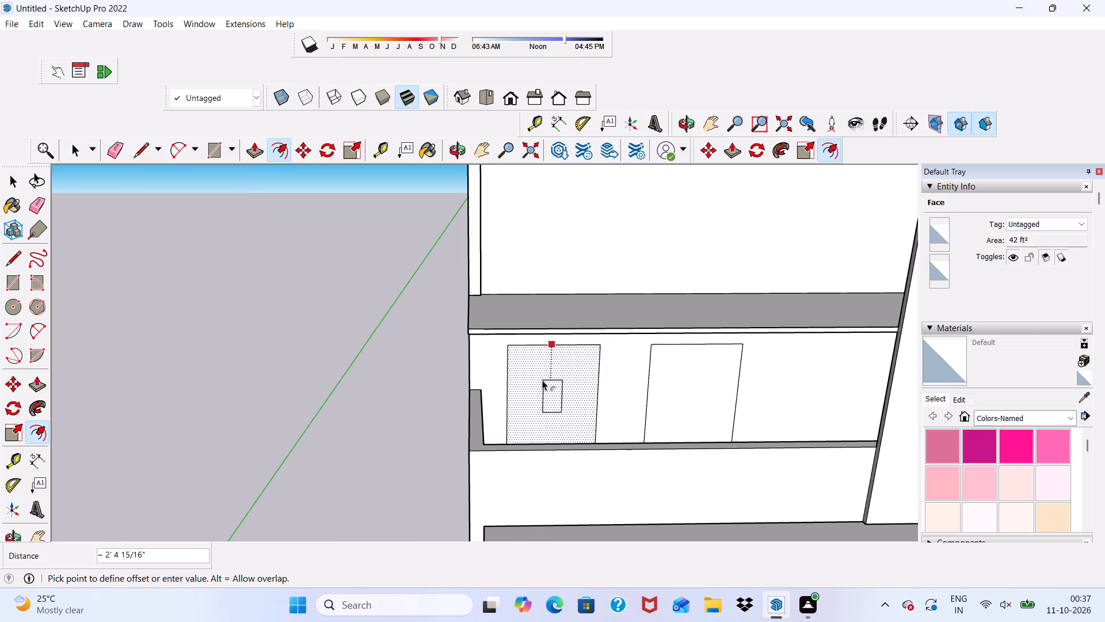
key(3)
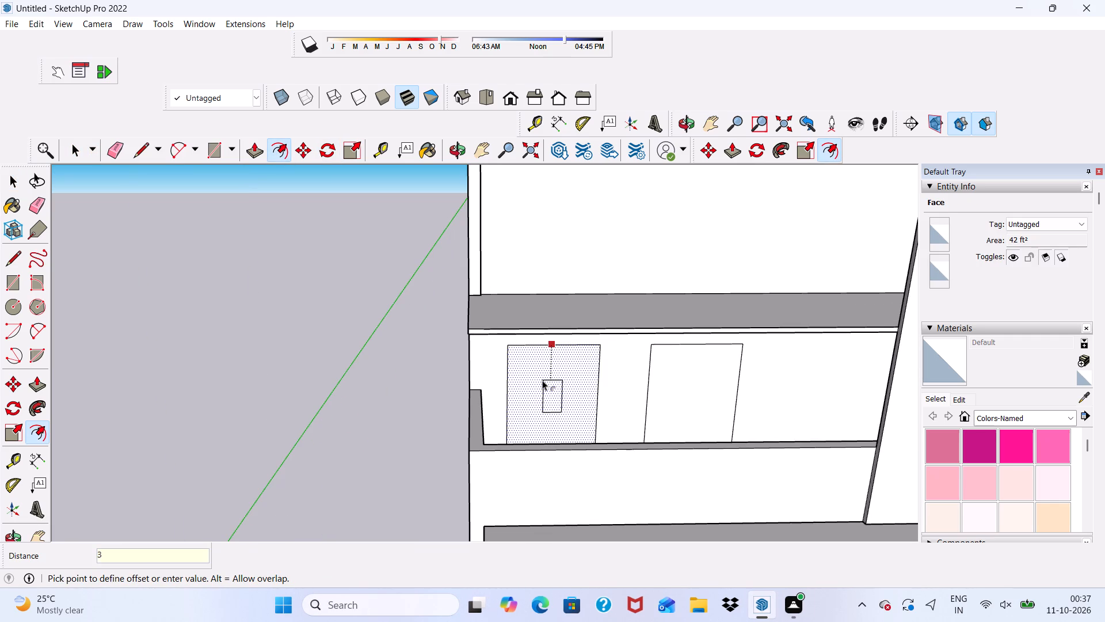
key(shift+quotedbl)
key(Return)
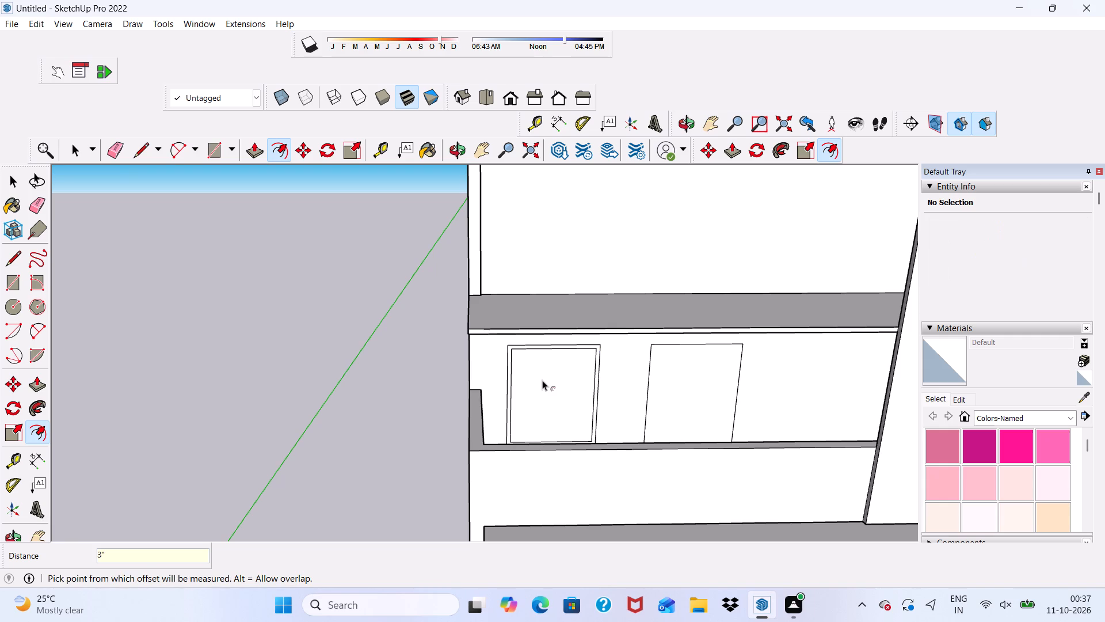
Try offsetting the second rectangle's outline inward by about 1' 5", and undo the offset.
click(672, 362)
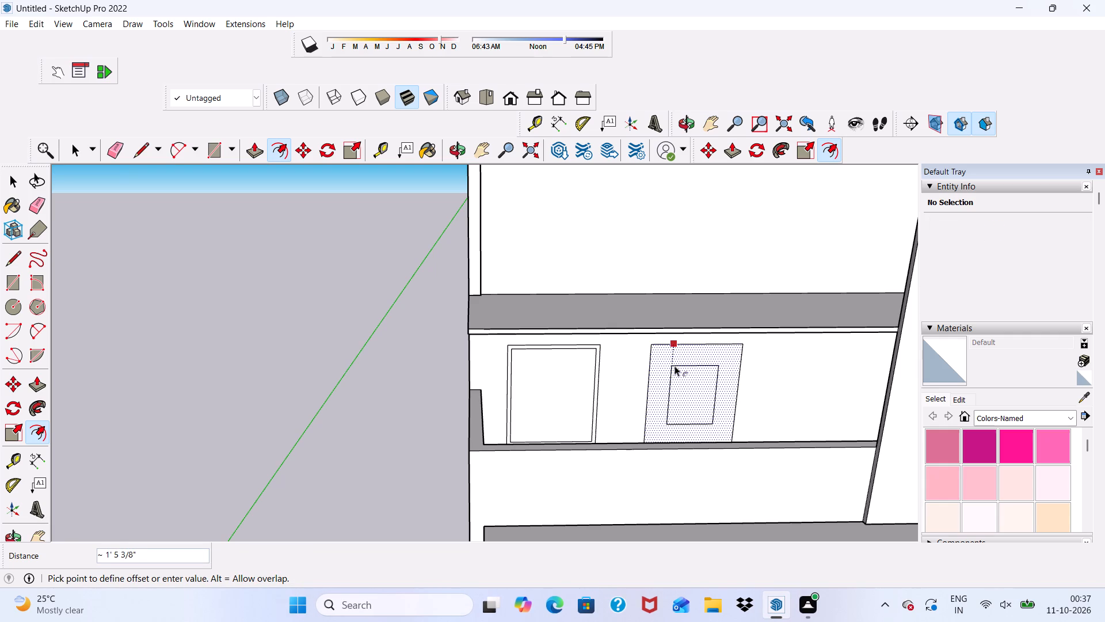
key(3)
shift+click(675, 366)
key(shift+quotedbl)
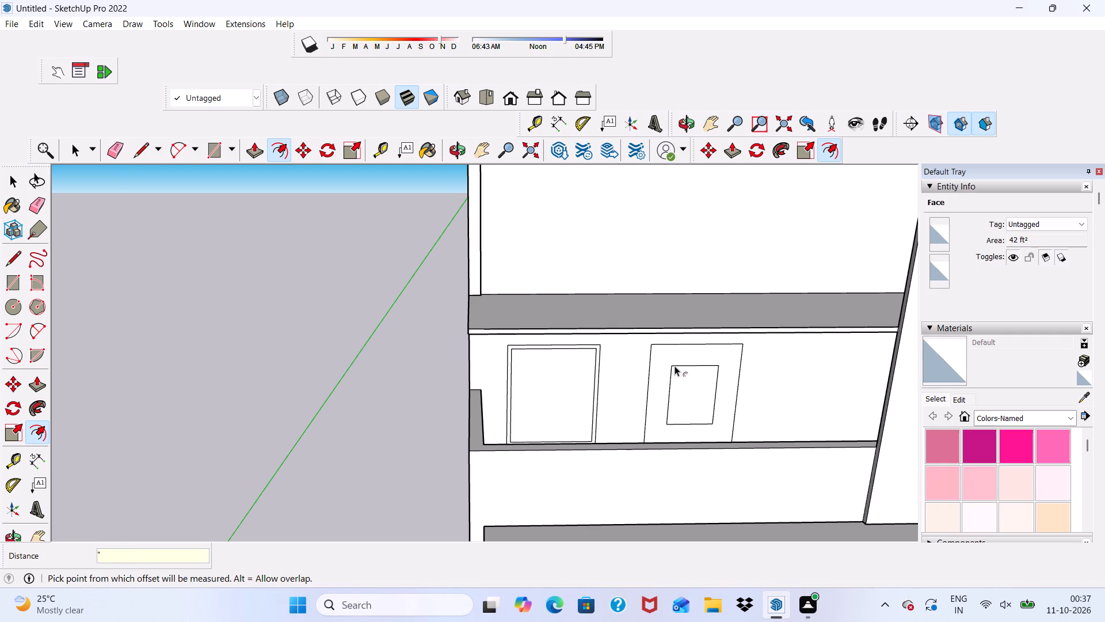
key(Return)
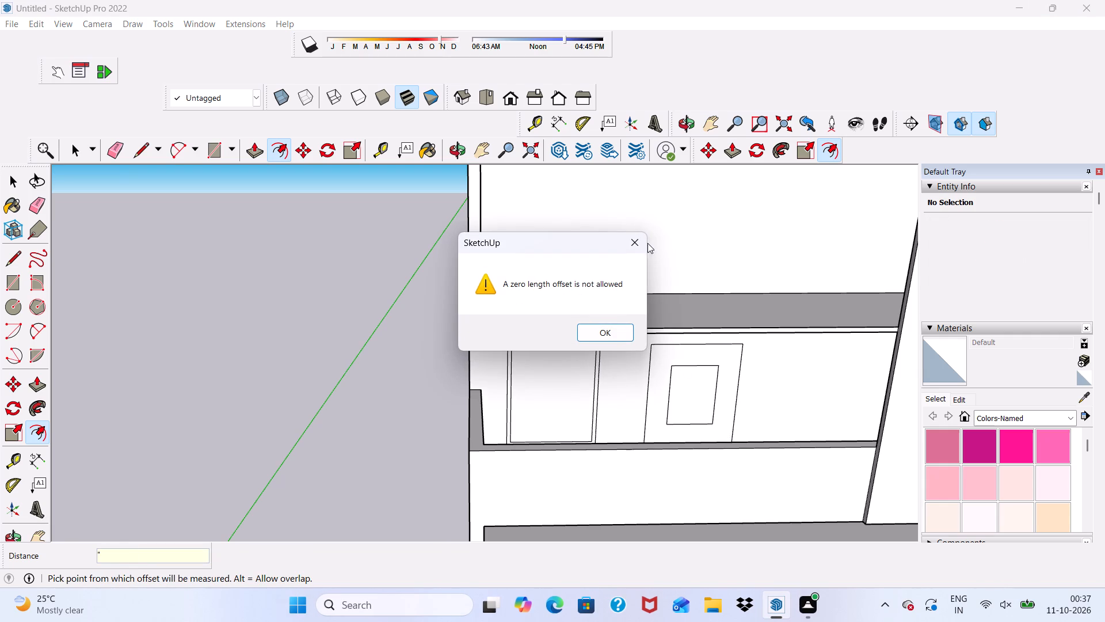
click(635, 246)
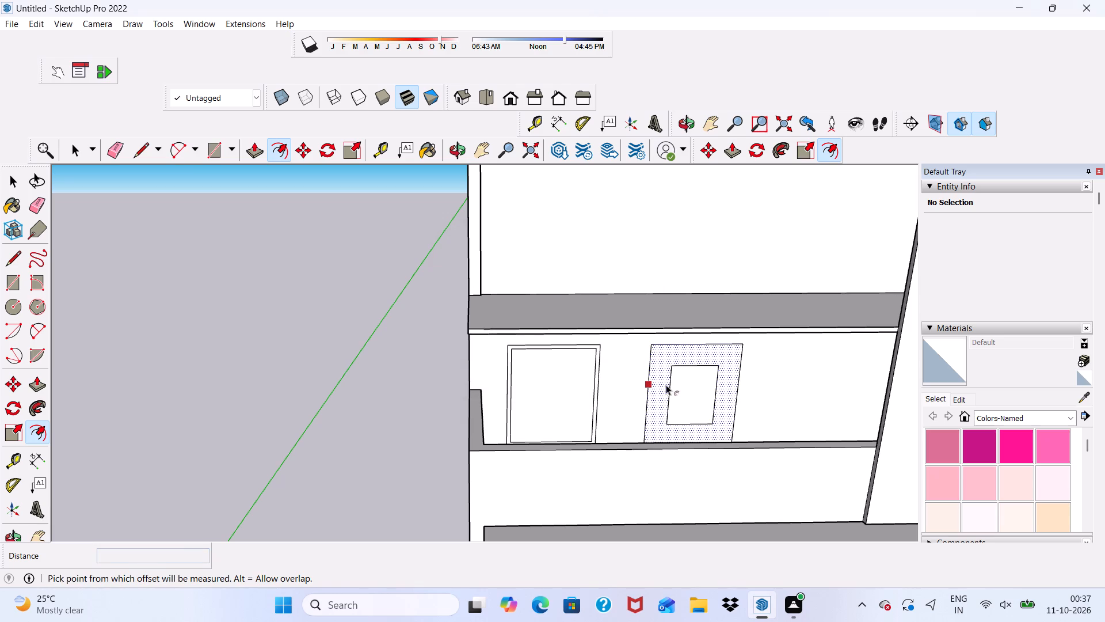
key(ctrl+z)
Offset the outline of the second rectangle, nearer the central panel, inward by 3" to form a frame.
click(662, 383)
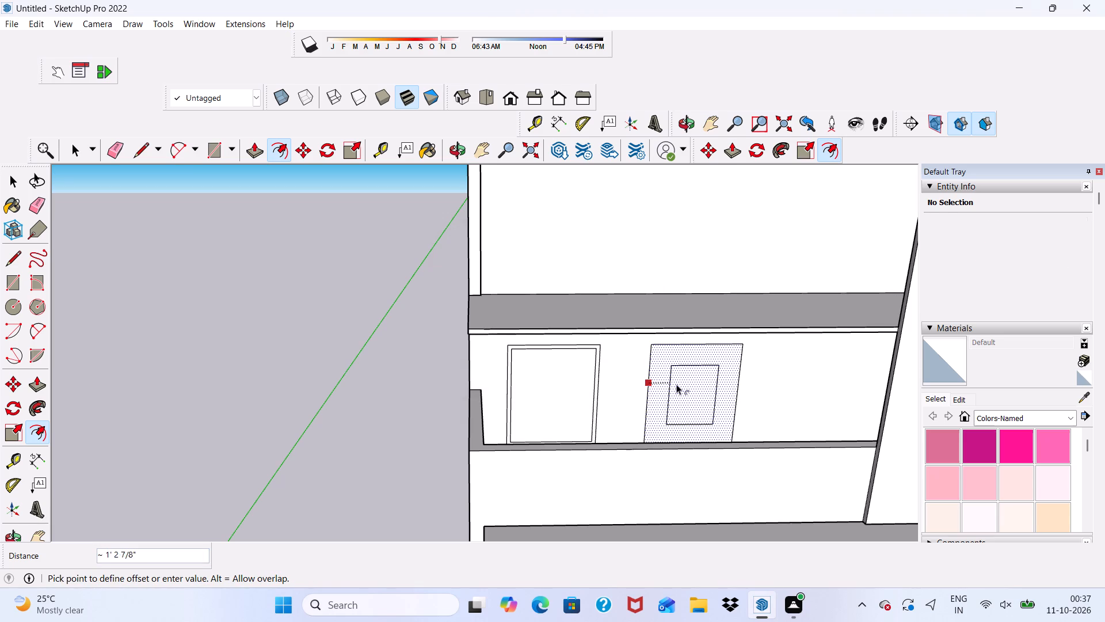
text(3")
key(Return)
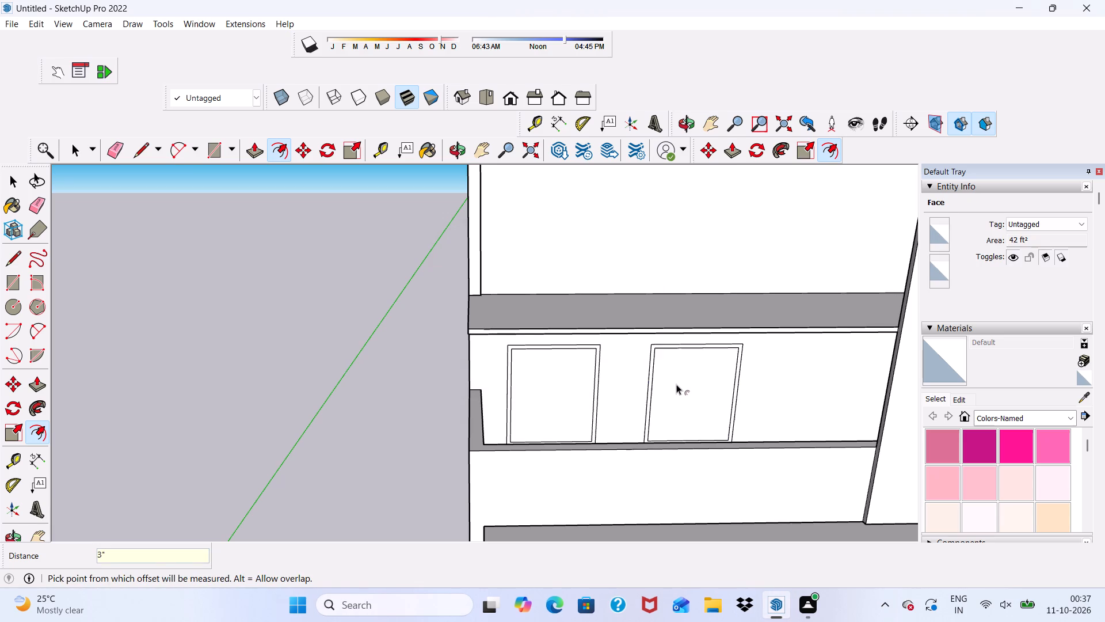
key(space)
Draw 3" vertical lines from both lower inner corners of the second frame down to the shelf.
scroll(677, 386, down, 2)
scroll(676, 429, up, 11)
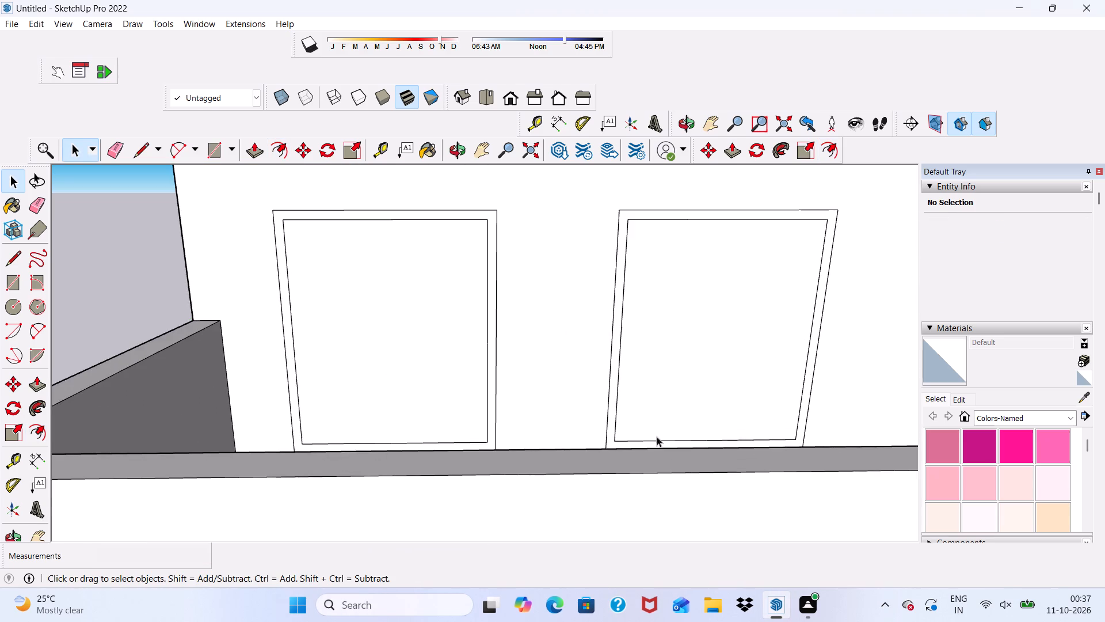
middle_drag(657, 437, 609, 441)
scroll(609, 441, up, 2)
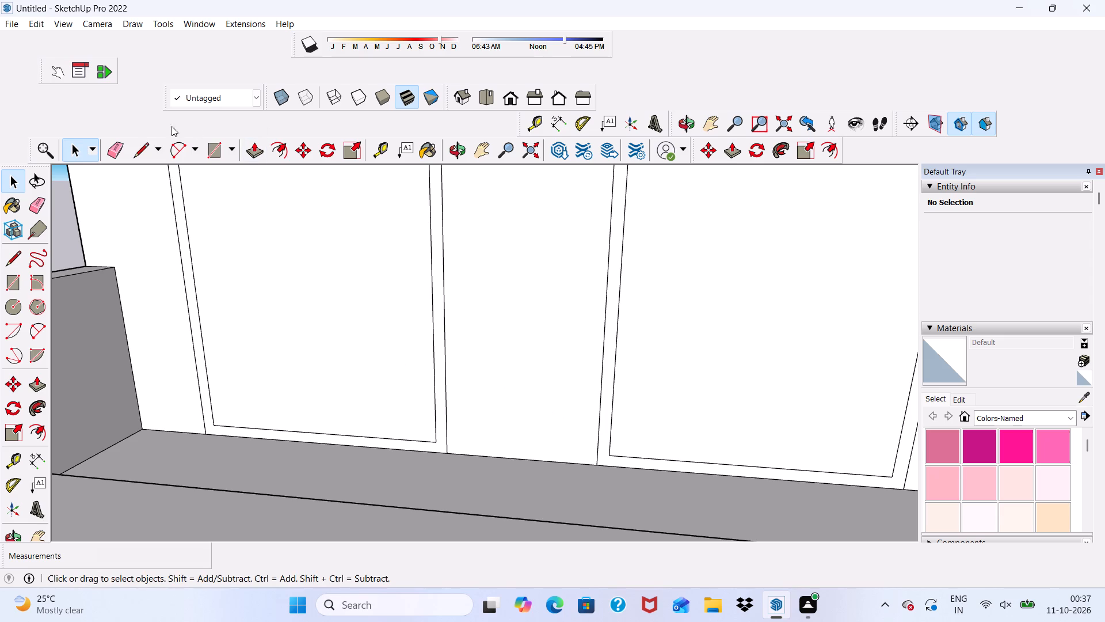
click(140, 155)
scroll(616, 436, up, 8)
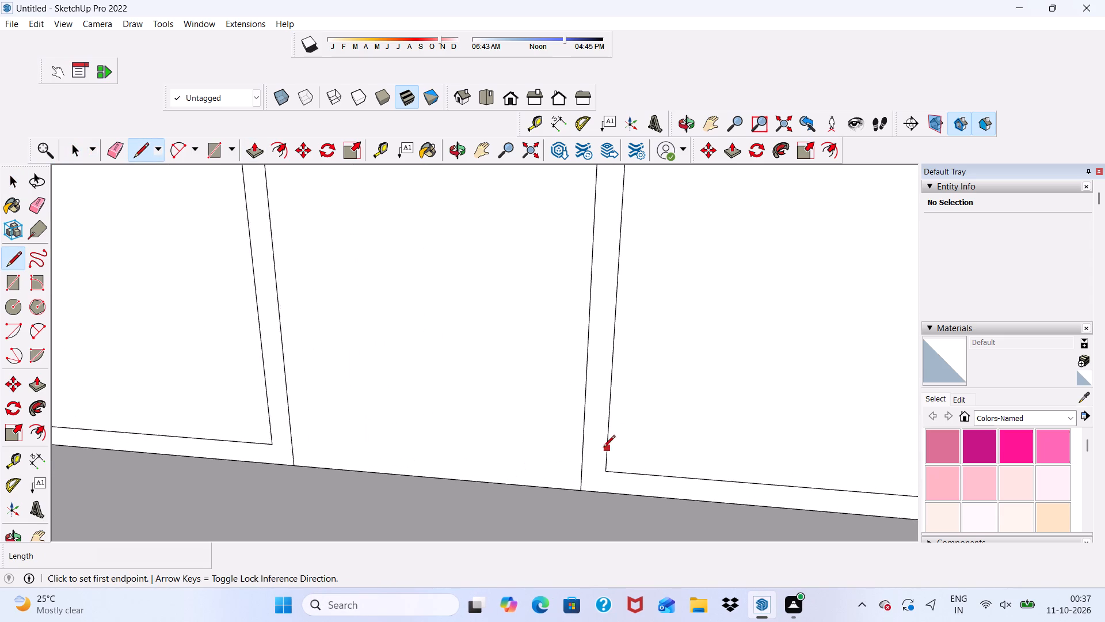
click(604, 474)
click(603, 498)
scroll(596, 421, down, 2)
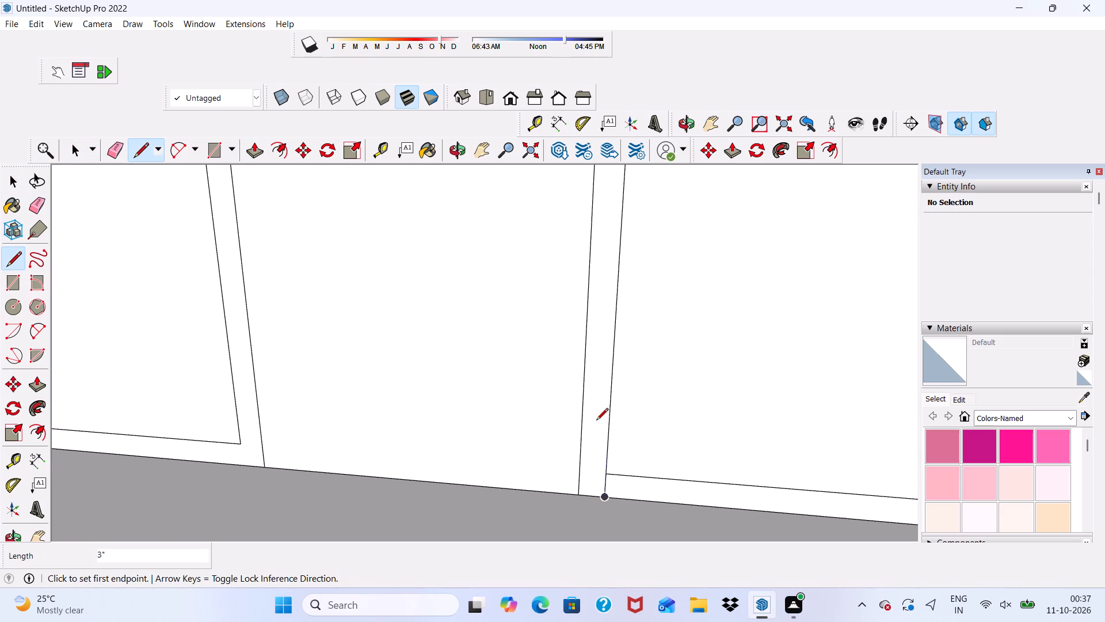
scroll(596, 421, down, 10)
scroll(675, 471, up, 14)
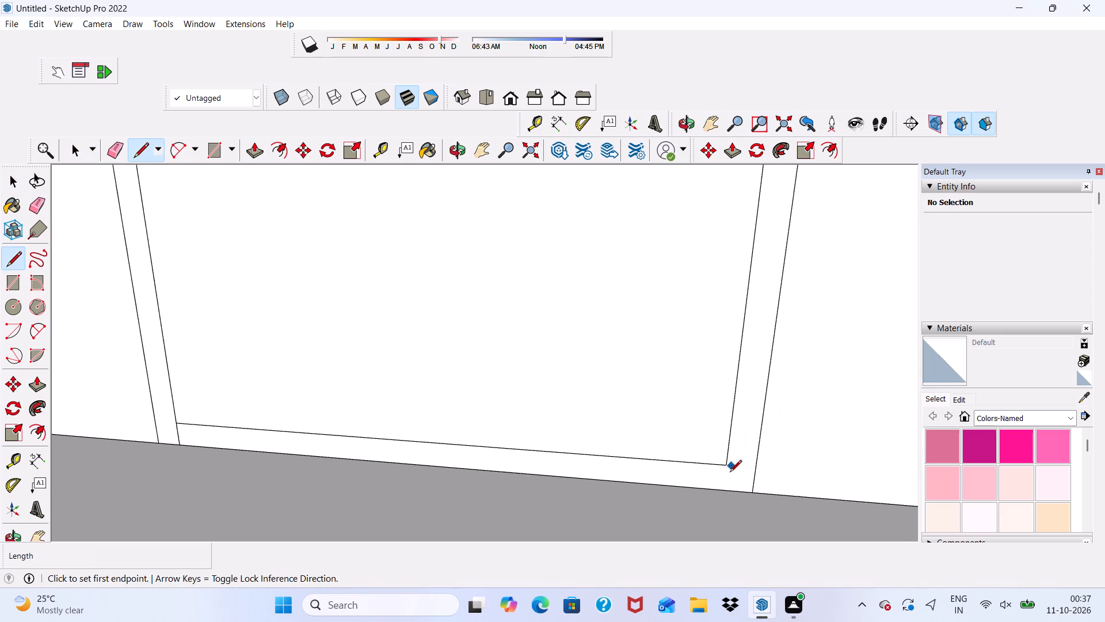
scroll(707, 453, up, 1)
click(726, 466)
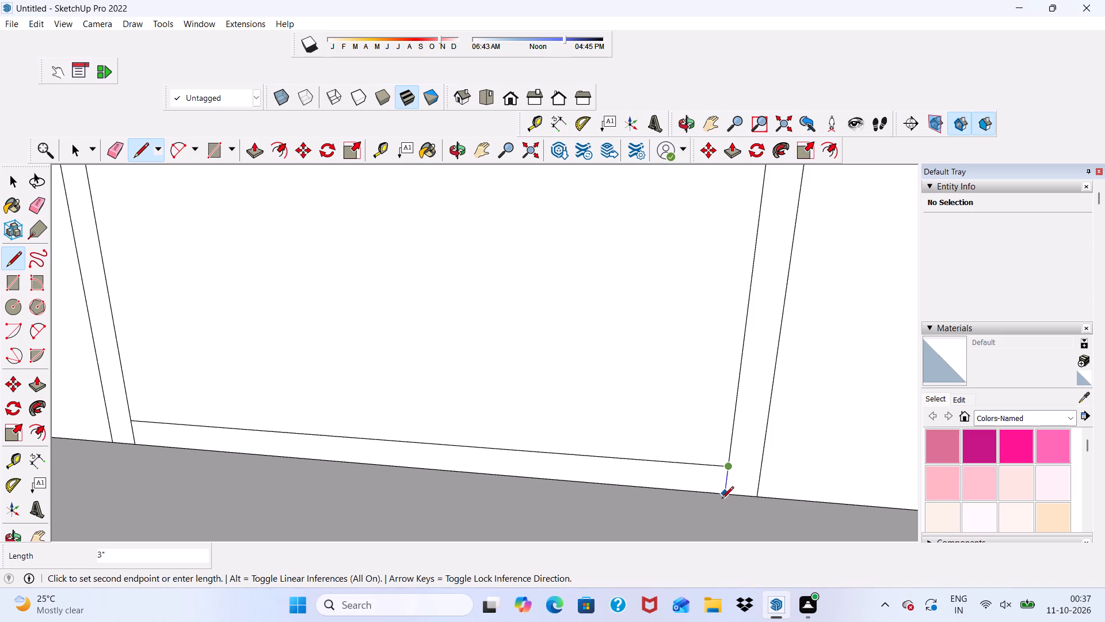
click(722, 499)
Draw 3" vertical lines from both lower inner corners of the first frame, nearest the end wall, down to the shelf.
scroll(722, 388, down, 11)
scroll(341, 290, down, 11)
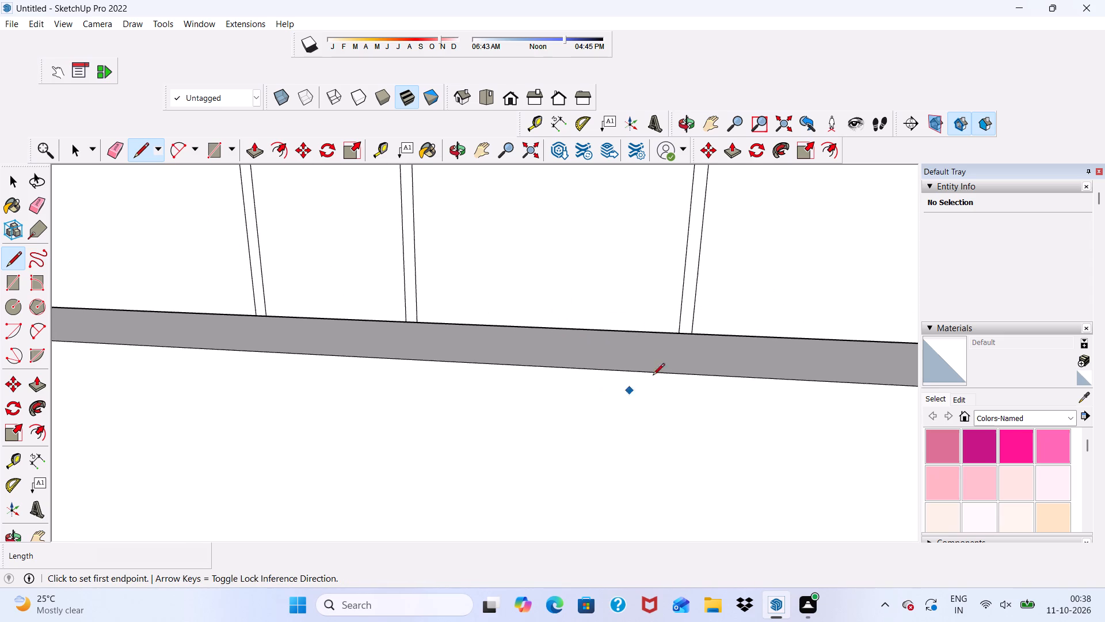
scroll(425, 304, down, 5)
scroll(367, 273, up, 10)
scroll(392, 366, down, 12)
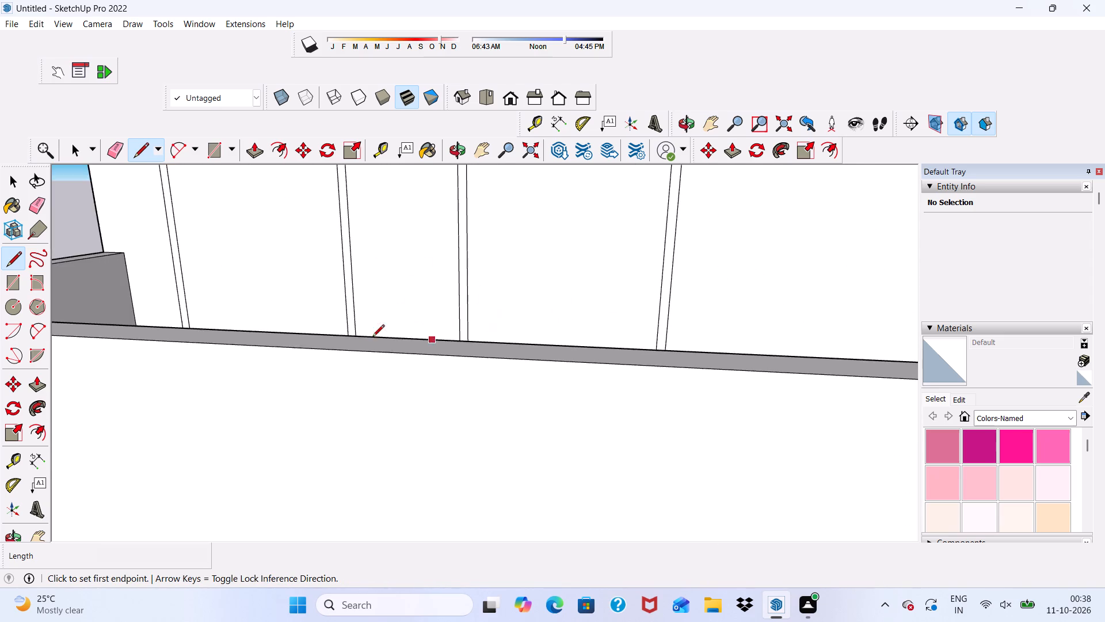
scroll(345, 325, up, 13)
click(344, 479)
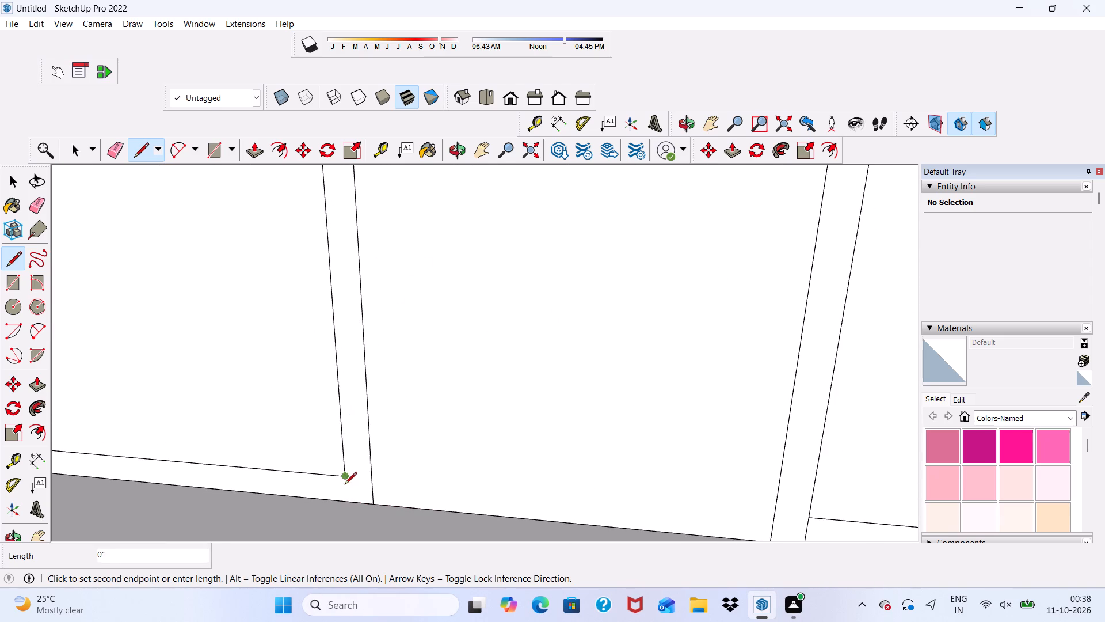
click(344, 503)
scroll(380, 394, down, 11)
scroll(207, 356, up, 2)
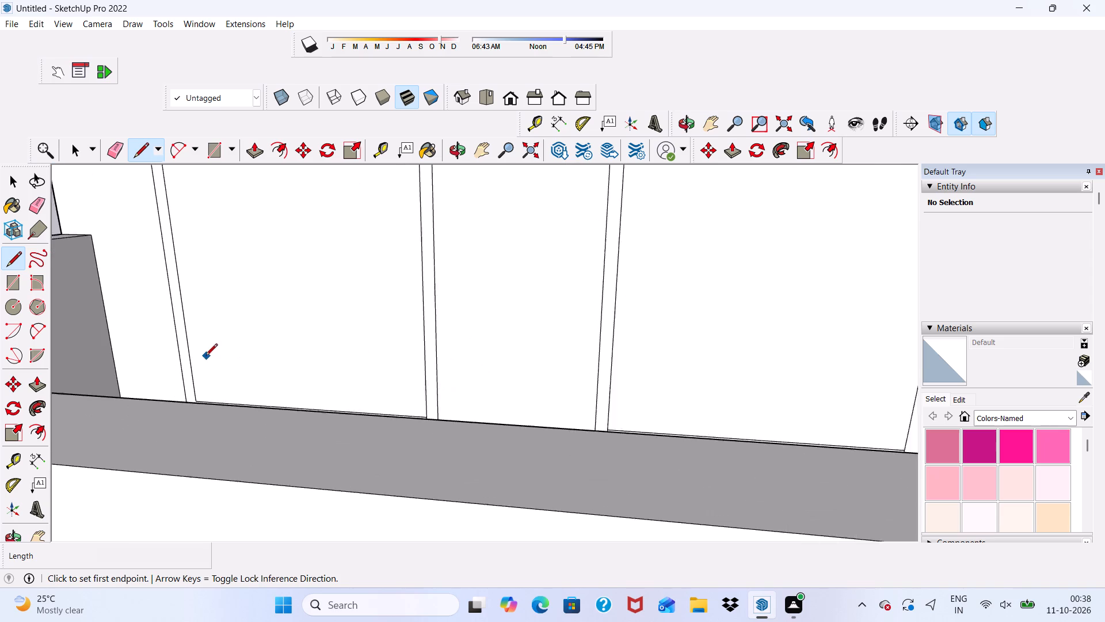
scroll(205, 356, up, 12)
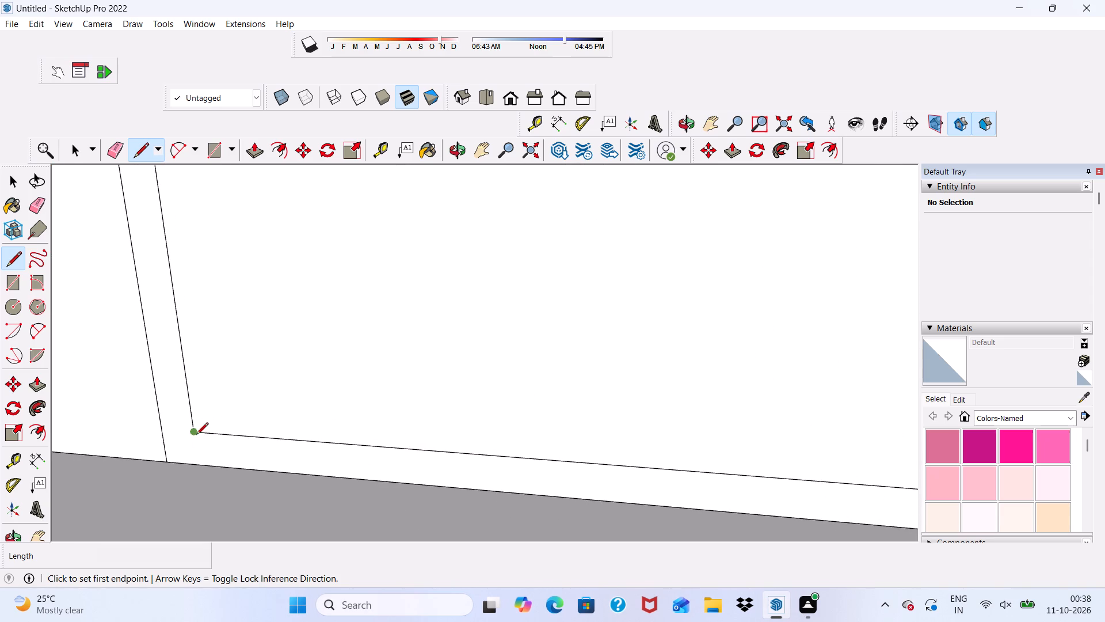
click(192, 435)
click(201, 463)
scroll(184, 428, down, 6)
key(space)
Erase the inner bottom edge of both frames so each opening runs down to the shelf.
click(113, 150)
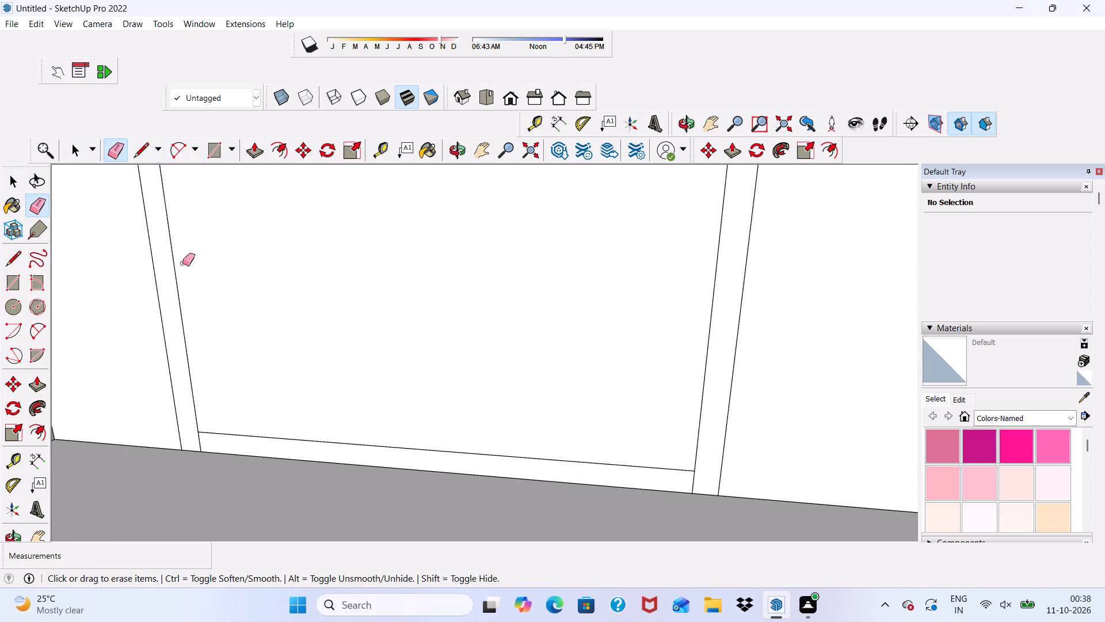
click(273, 436)
scroll(237, 418, down, 6)
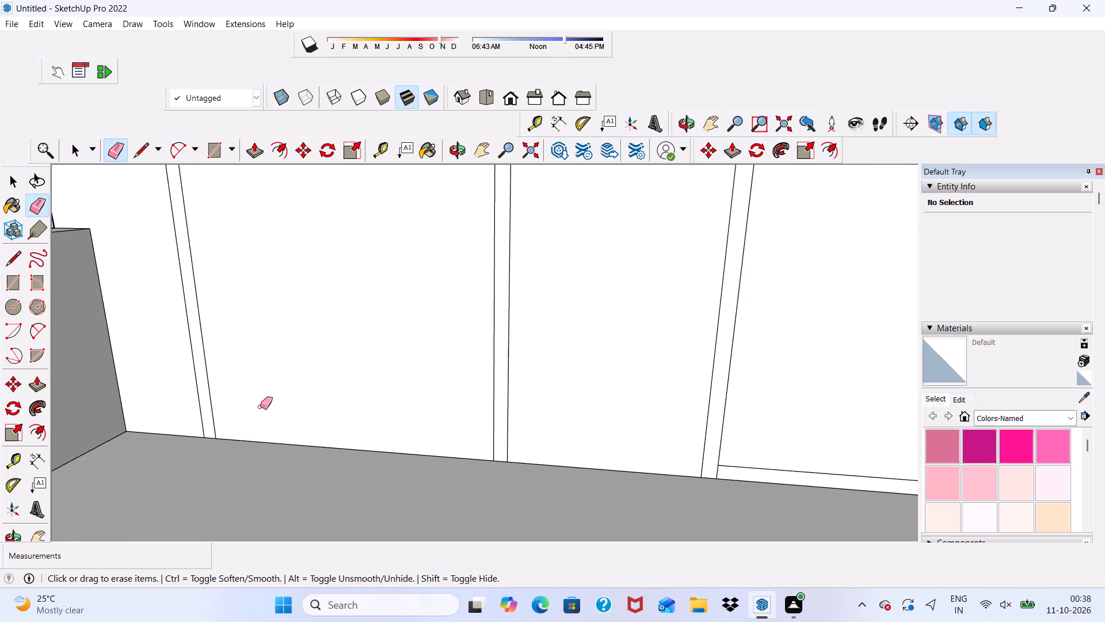
scroll(545, 446, down, 3)
scroll(142, 371, down, 5)
scroll(540, 424, up, 1)
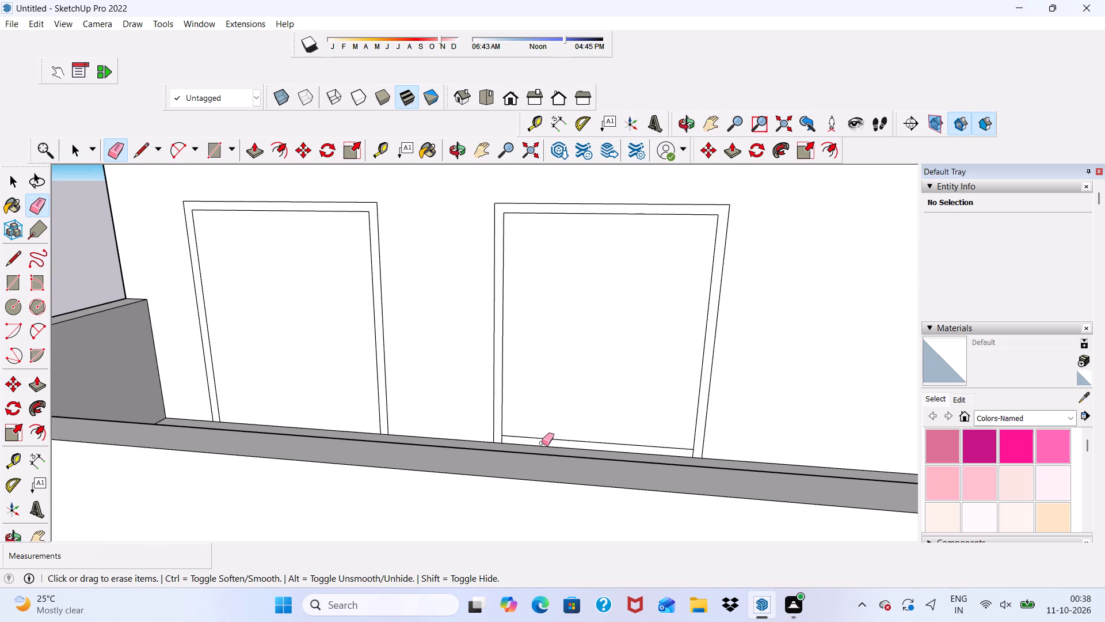
click(548, 438)
key(space)
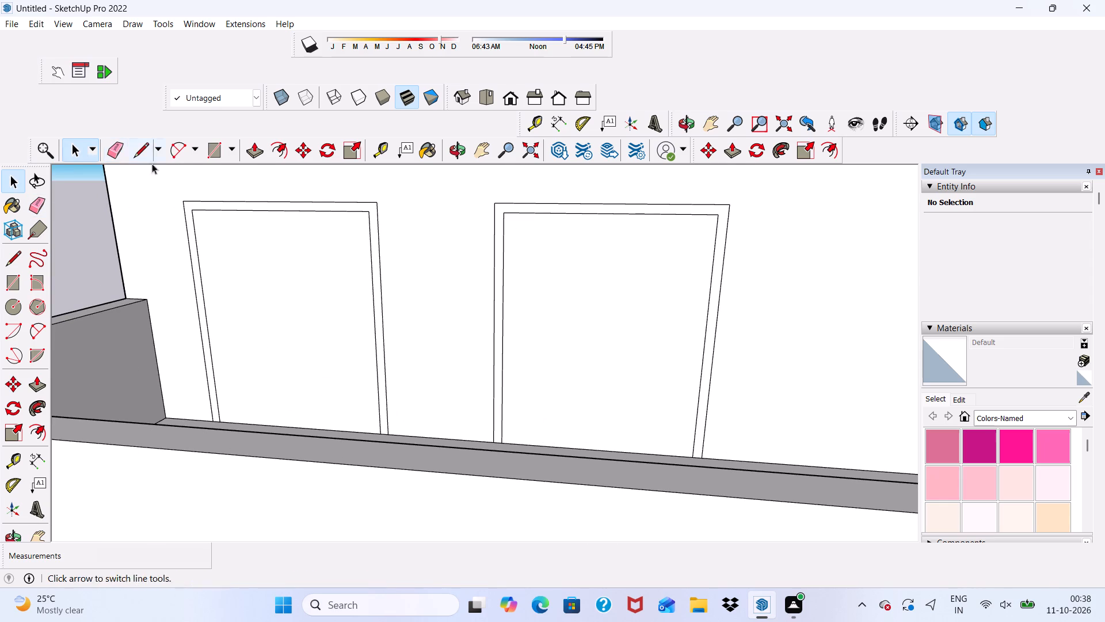
Draw a vertical mullion rectangle about 3" by 6' 9" in the second frame, from its inner top edge's midpoint to the shelf.
click(210, 154)
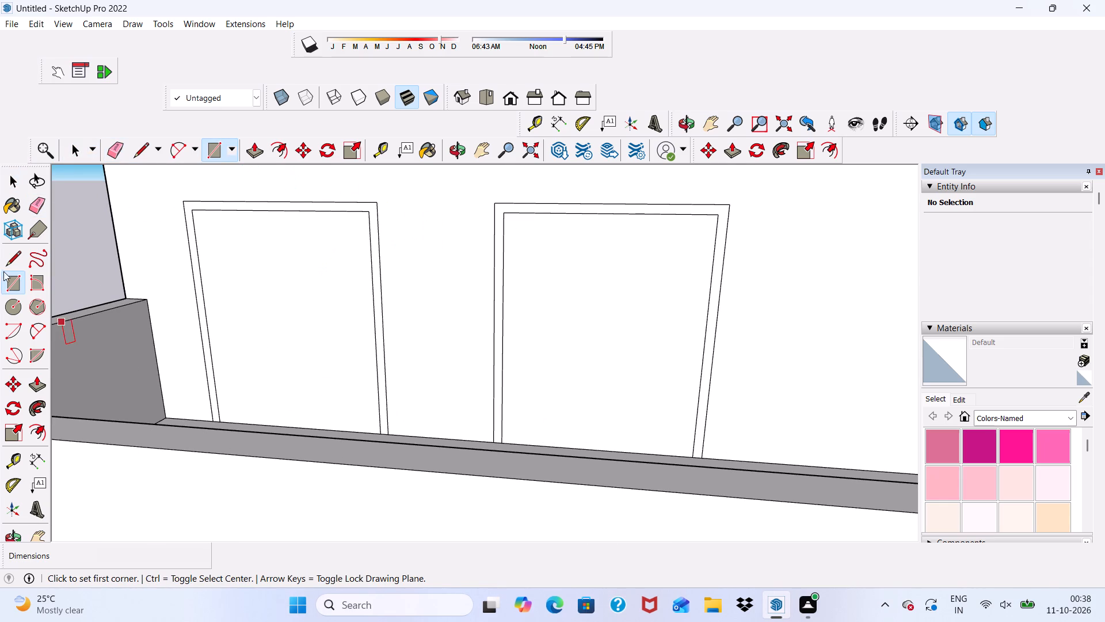
click(608, 215)
scroll(641, 239, down, 3)
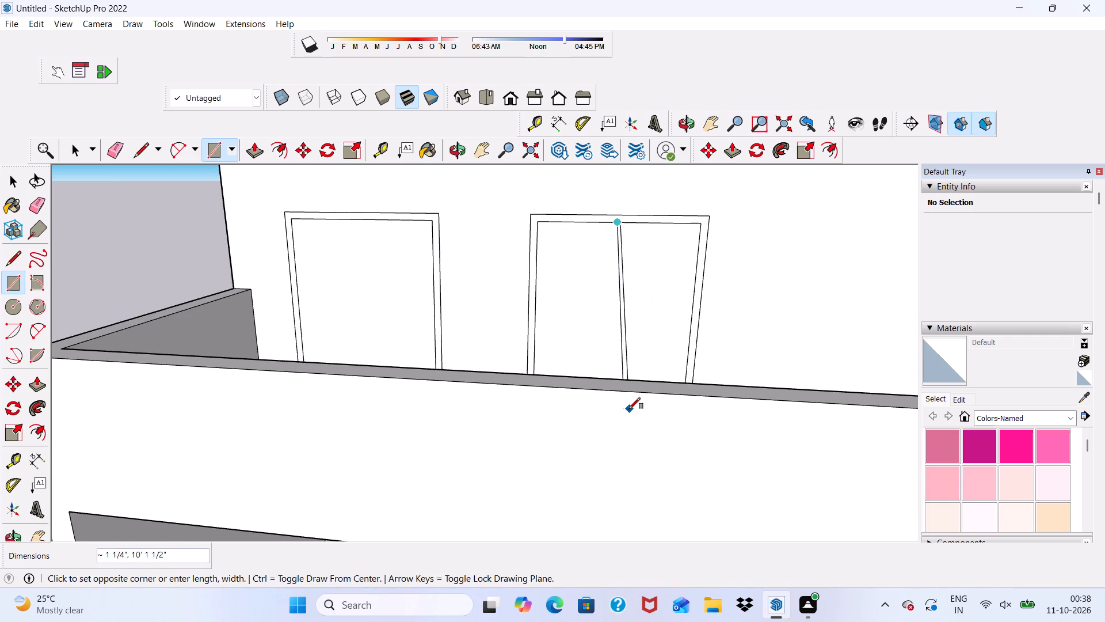
scroll(627, 360, up, 5)
middle_drag(627, 359, 620, 388)
scroll(602, 443, up, 1)
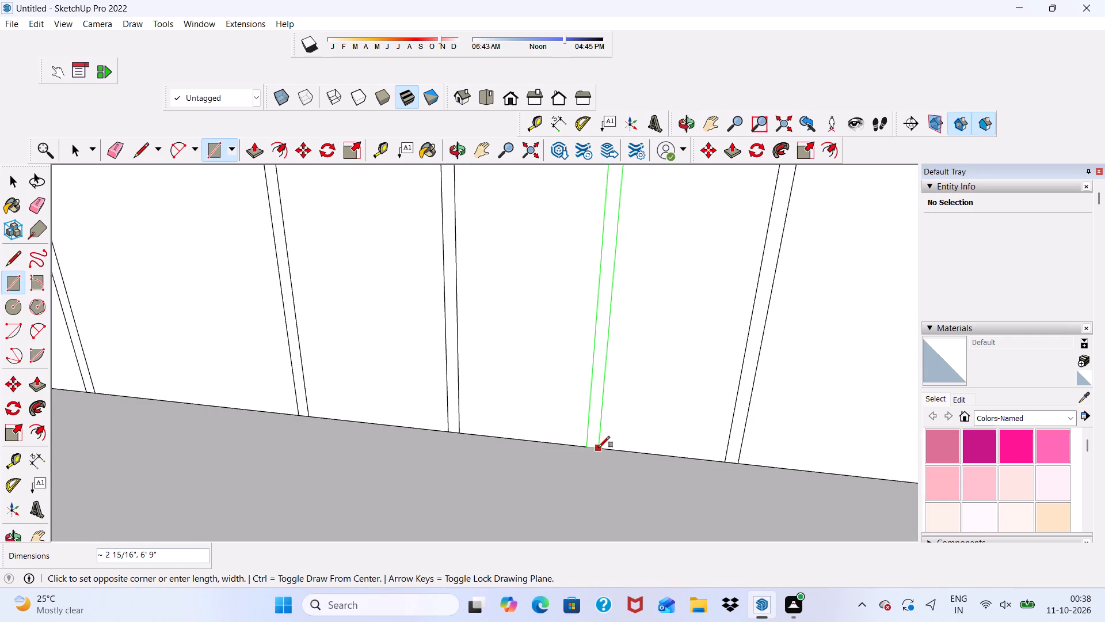
click(599, 447)
Draw a vertical mullion rectangle about 2 5/8" by 6' 9" in the first frame, from its inner top edge's midpoint to the shelf.
scroll(532, 409, down, 6)
scroll(292, 222, up, 4)
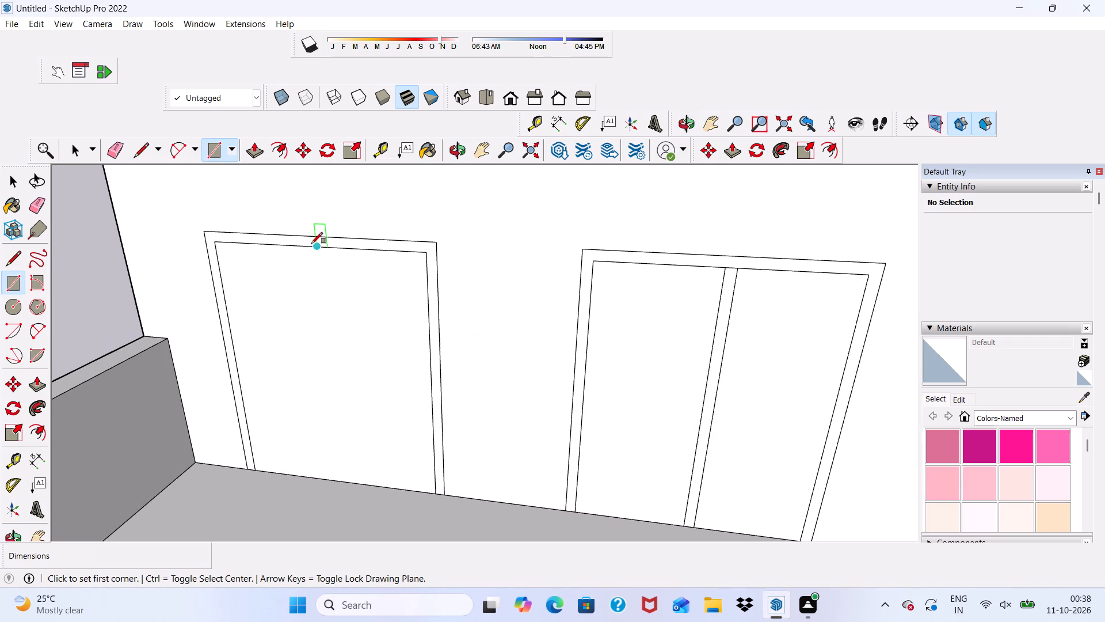
click(313, 246)
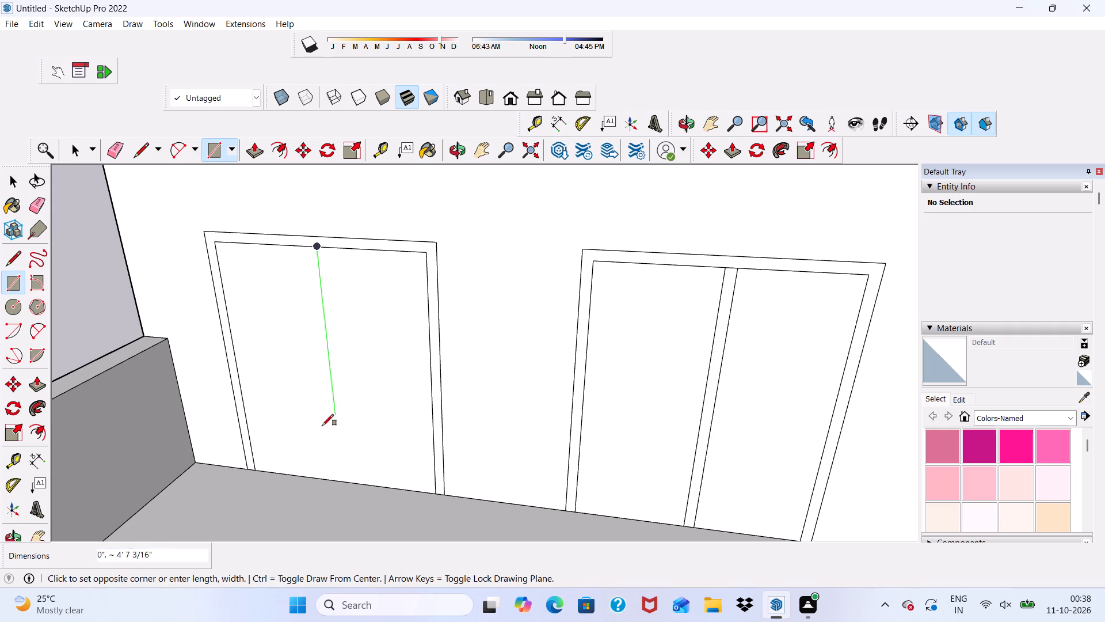
scroll(350, 477, up, 5)
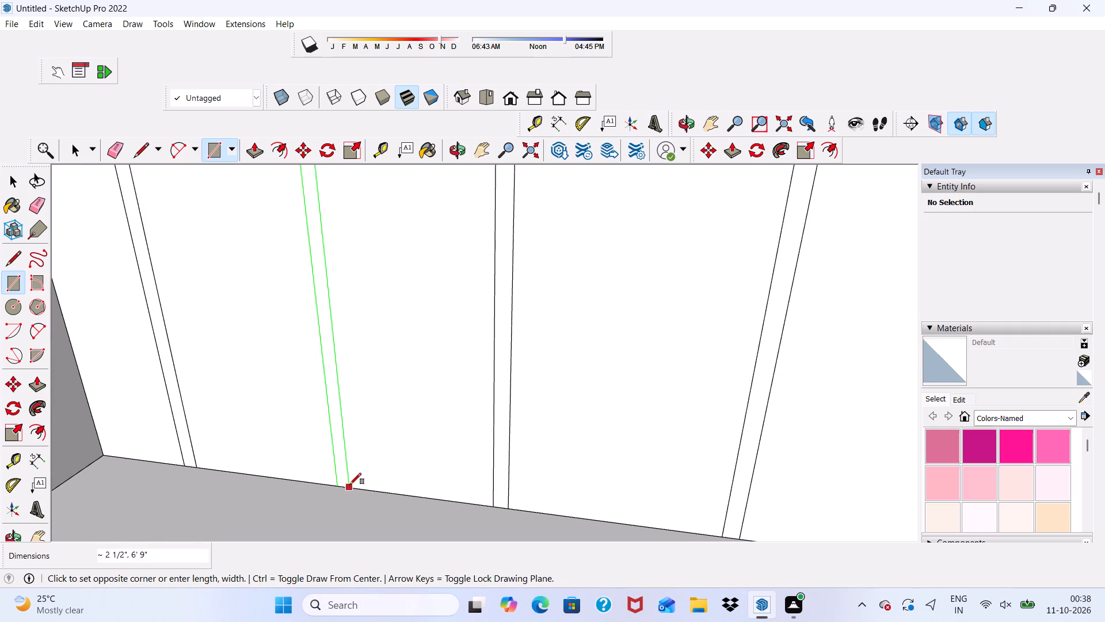
click(350, 484)
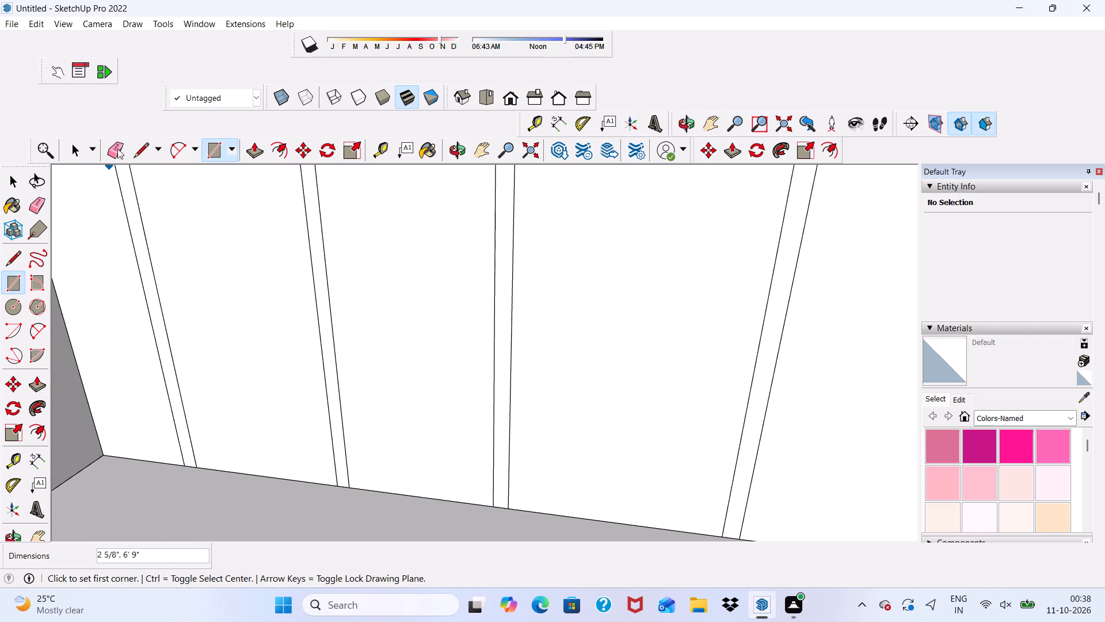
Erase the short edge at the top of each mullion so it merges with its frame face, in both frames.
click(117, 149)
scroll(226, 282, down, 4)
scroll(291, 289, down, 4)
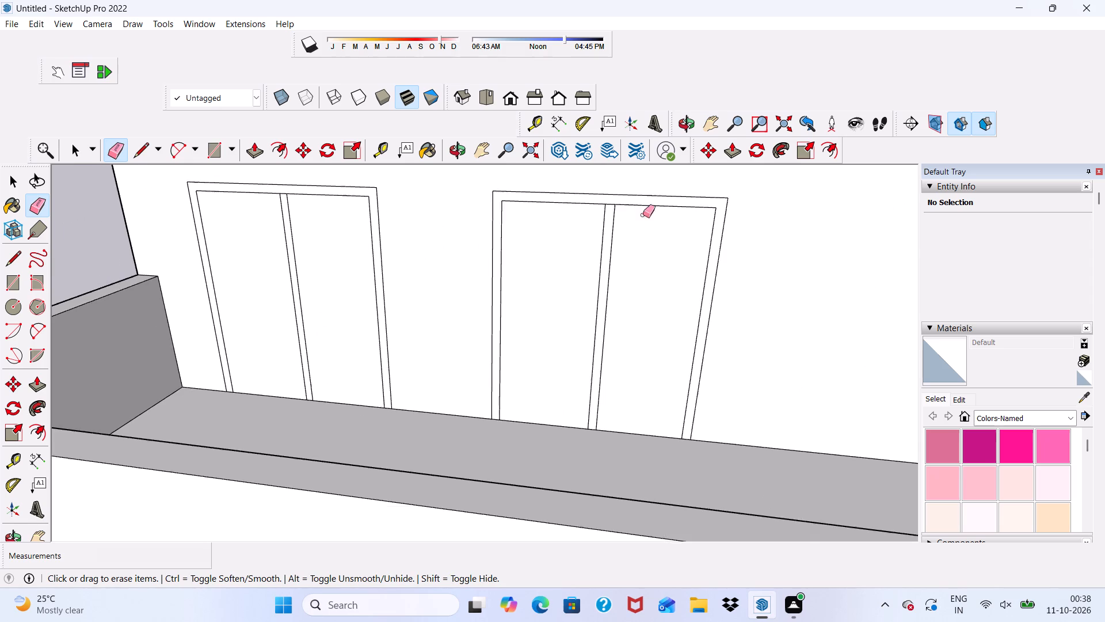
scroll(619, 207, up, 10)
click(609, 203)
scroll(611, 206, down, 9)
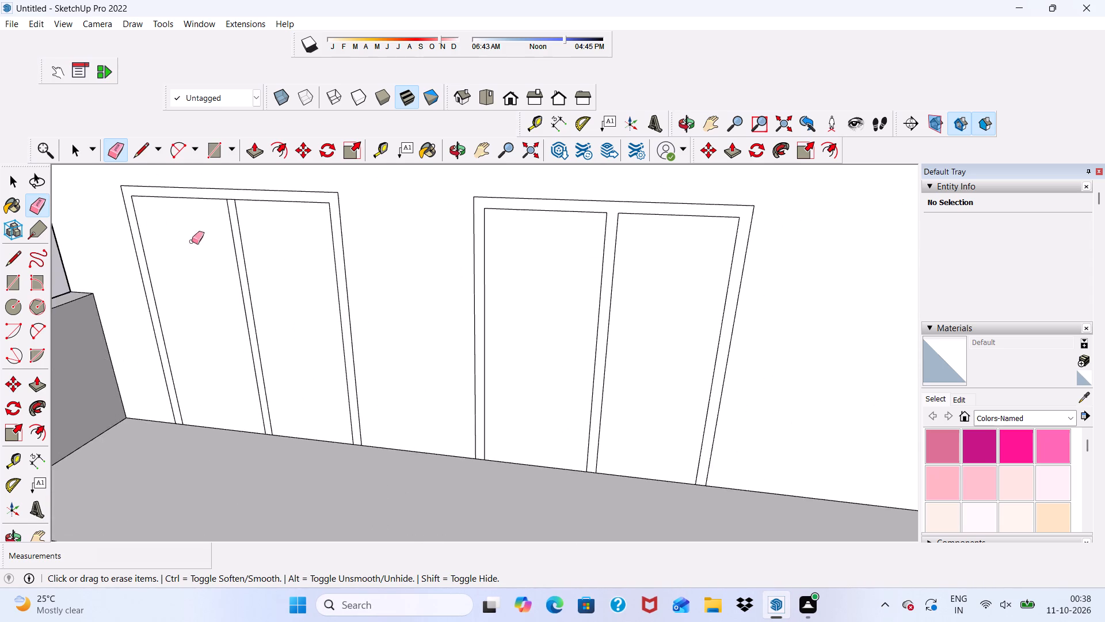
scroll(200, 208, up, 13)
drag(238, 200, 234, 207)
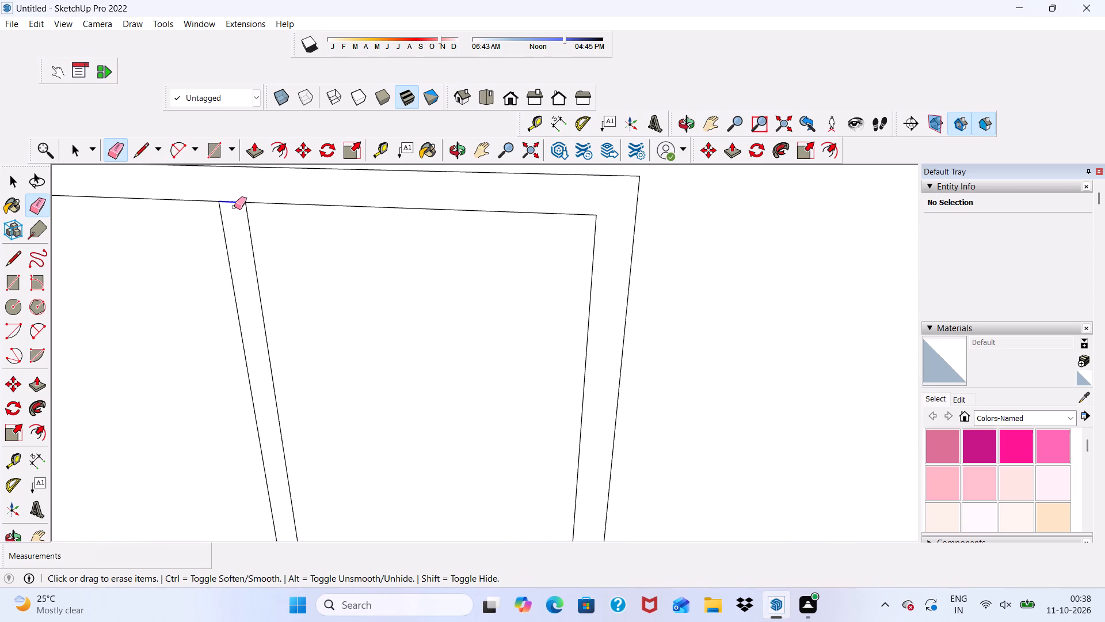
key(space)
Push/Pull the first frame's face, including its mullion, outward from the back wall by 3".
click(245, 192)
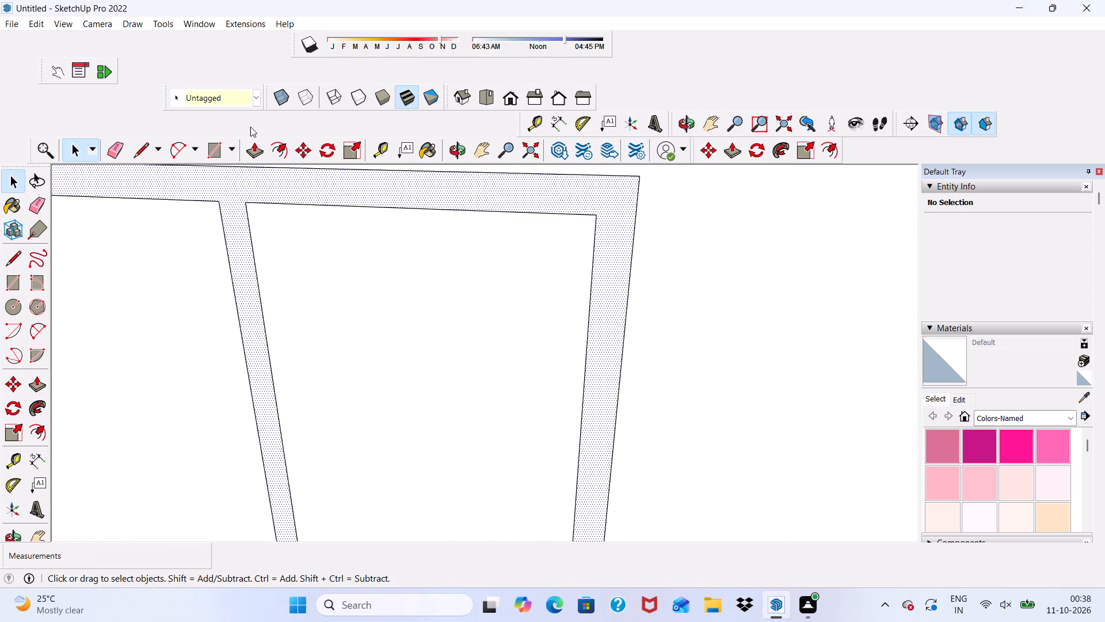
click(254, 144)
click(226, 199)
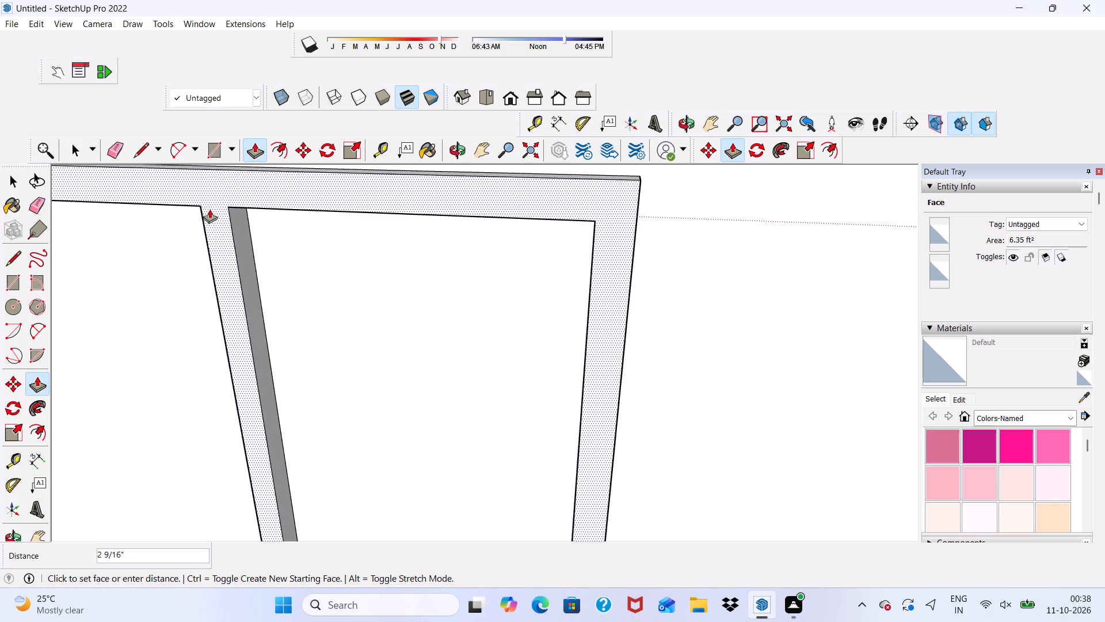
key(3)
key(shift+quotedbl)
key(Return)
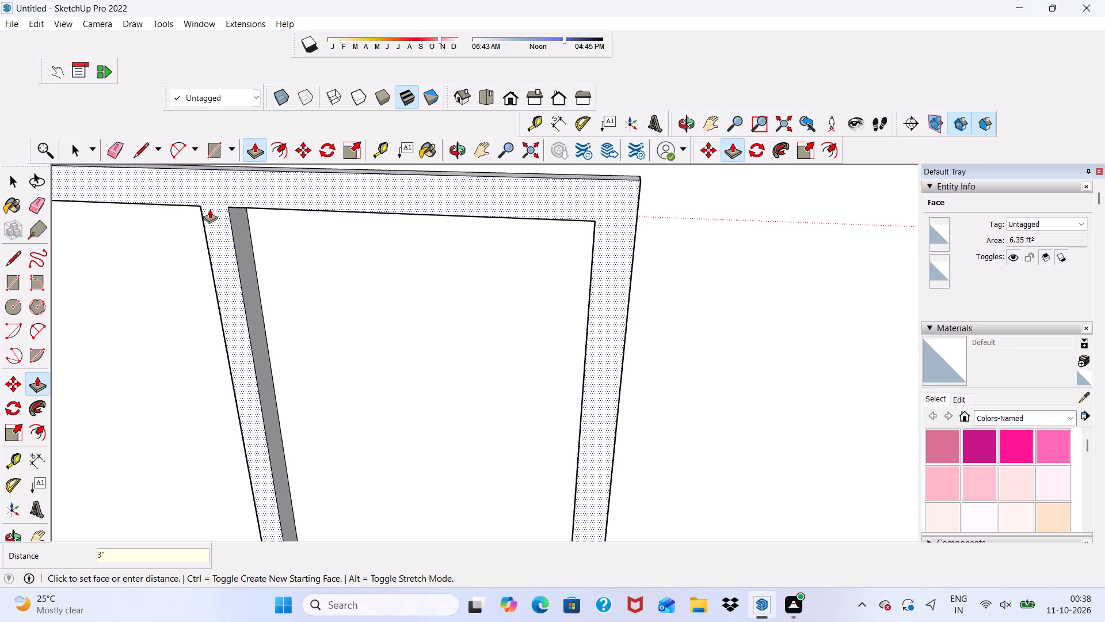
Push/Pull the second frame's face, including its mullion, outward from the back wall by 3".
scroll(209, 214, down, 12)
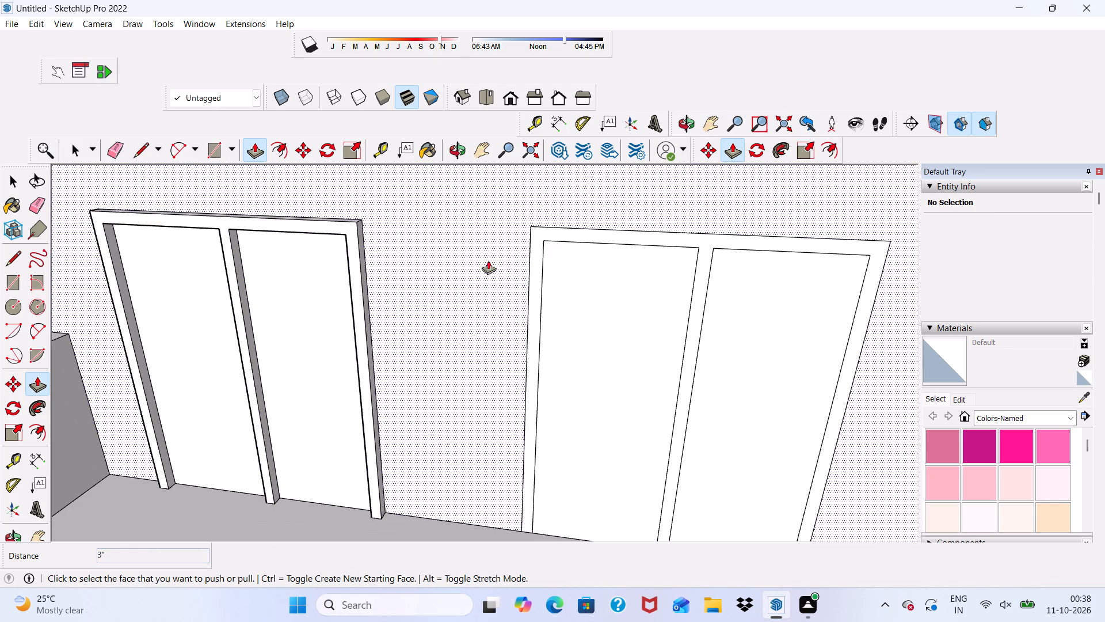
scroll(569, 265, up, 4)
click(525, 282)
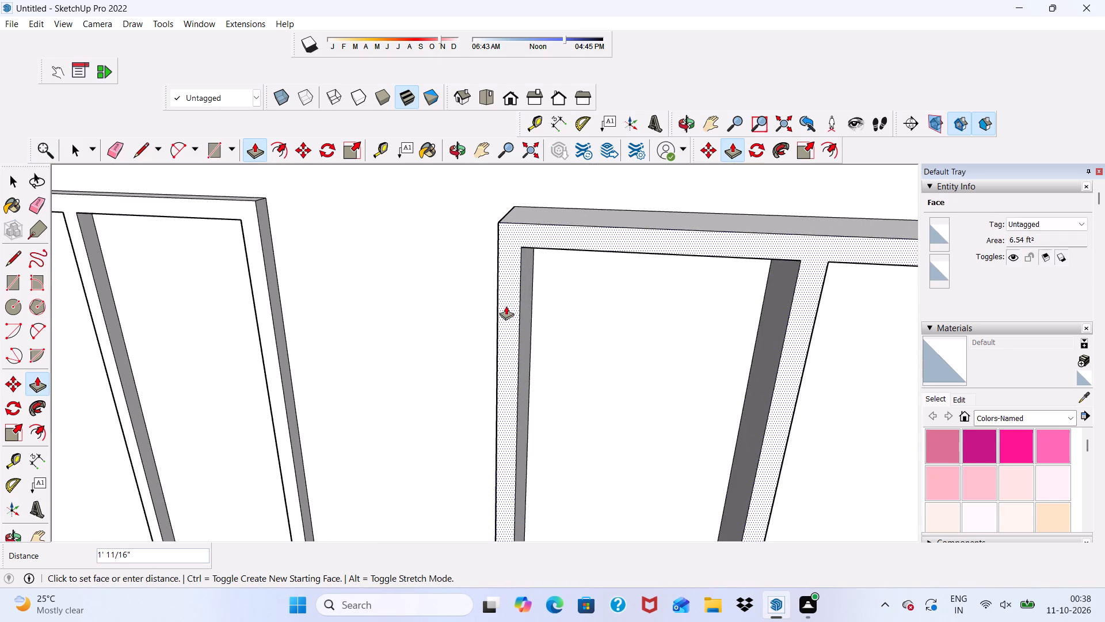
text(3")
key(Return)
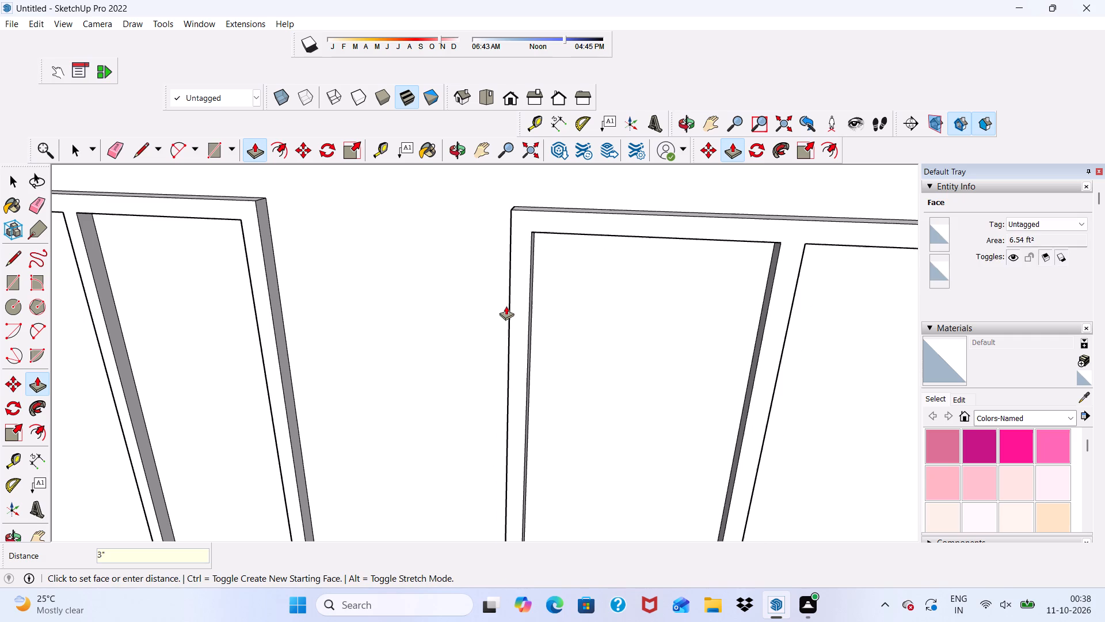
key(space)
Examine the building's front elevation and the blank back wall on the far side of the central panel from the finished frames.
scroll(497, 306, down, 16)
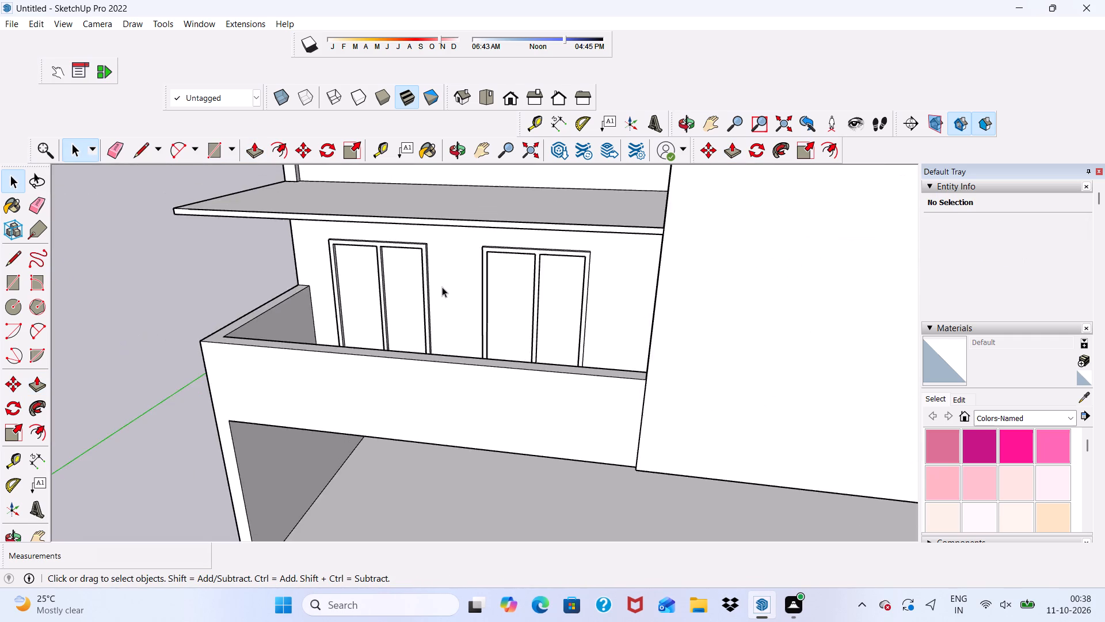
middle_drag(442, 287, 451, 184)
scroll(479, 198, up, 1)
scroll(411, 246, down, 10)
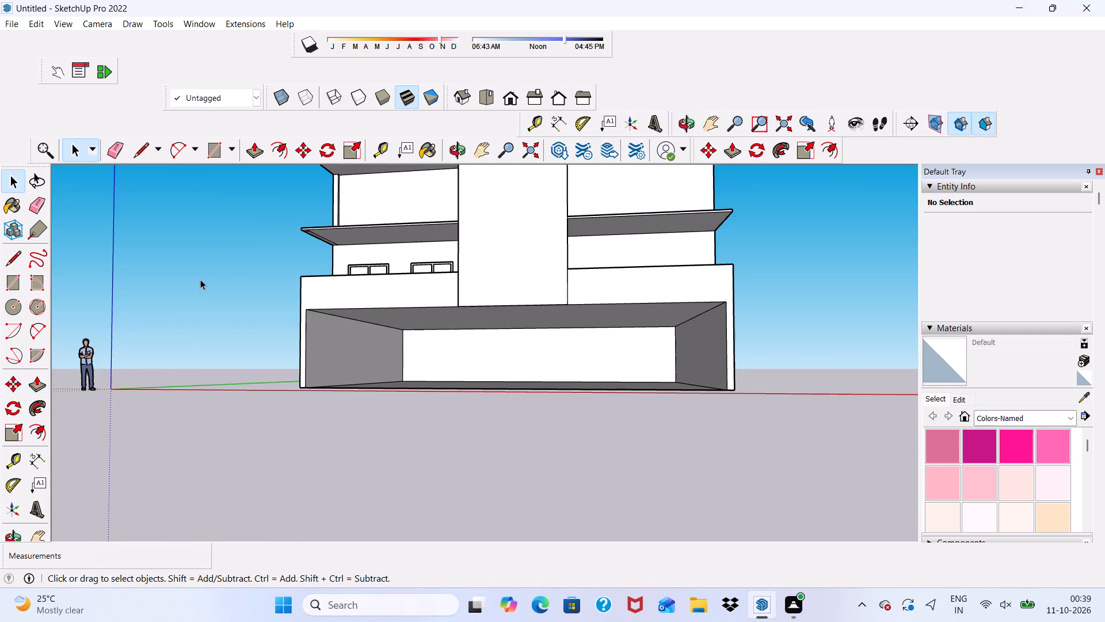
middle_drag(218, 279, 311, 287)
scroll(289, 286, down, 5)
scroll(471, 232, up, 5)
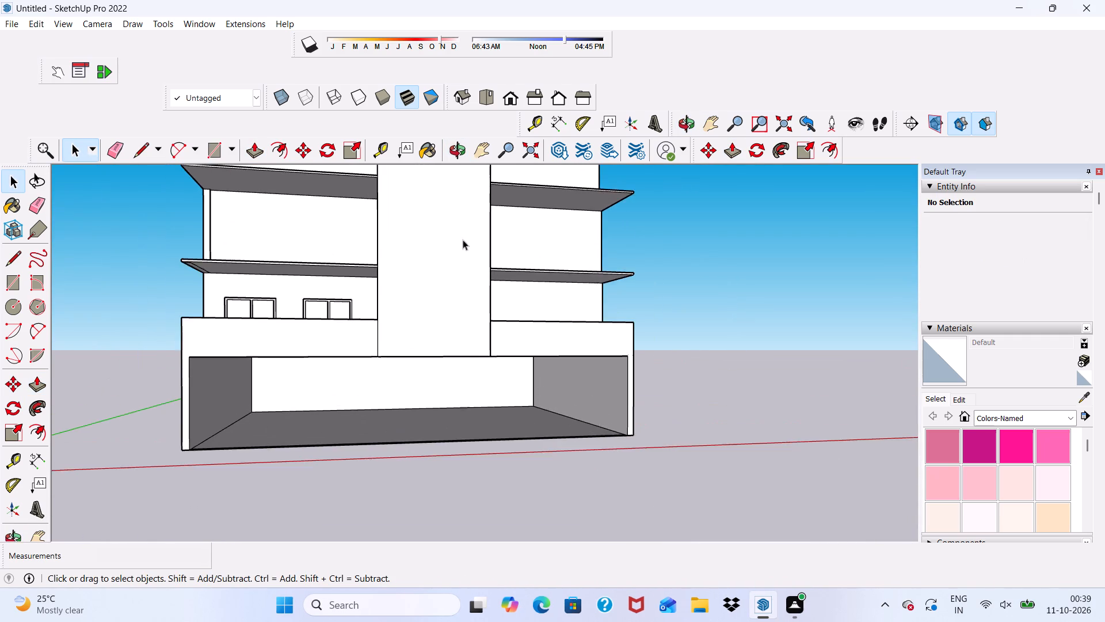
middle_drag(460, 246, 390, 269)
scroll(390, 269, down, 1)
click(508, 101)
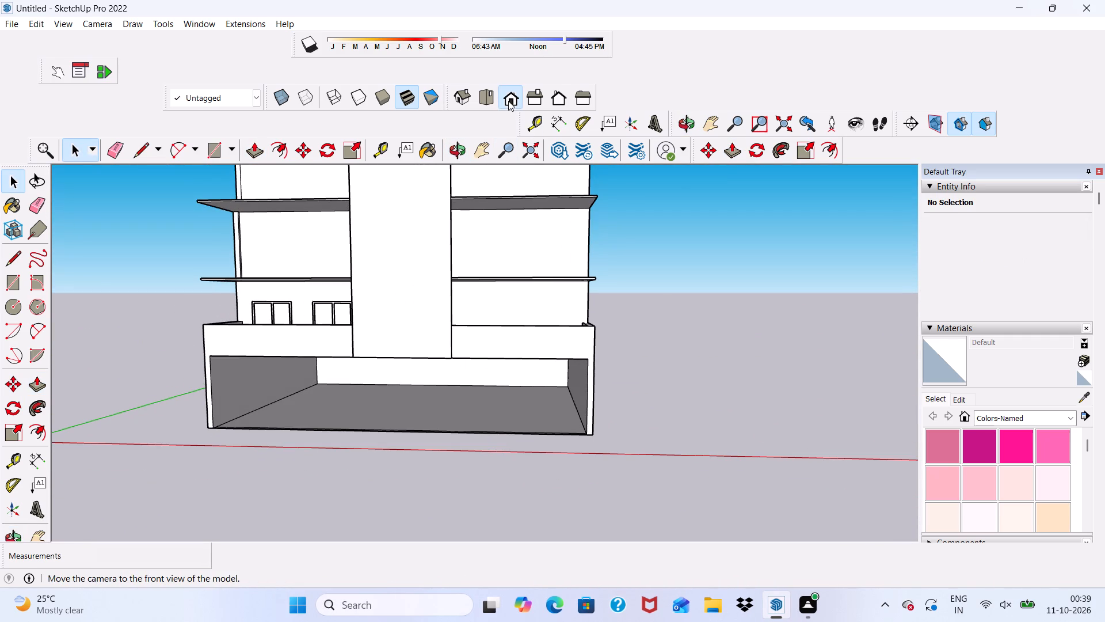
scroll(556, 272, down, 2)
scroll(552, 370, up, 5)
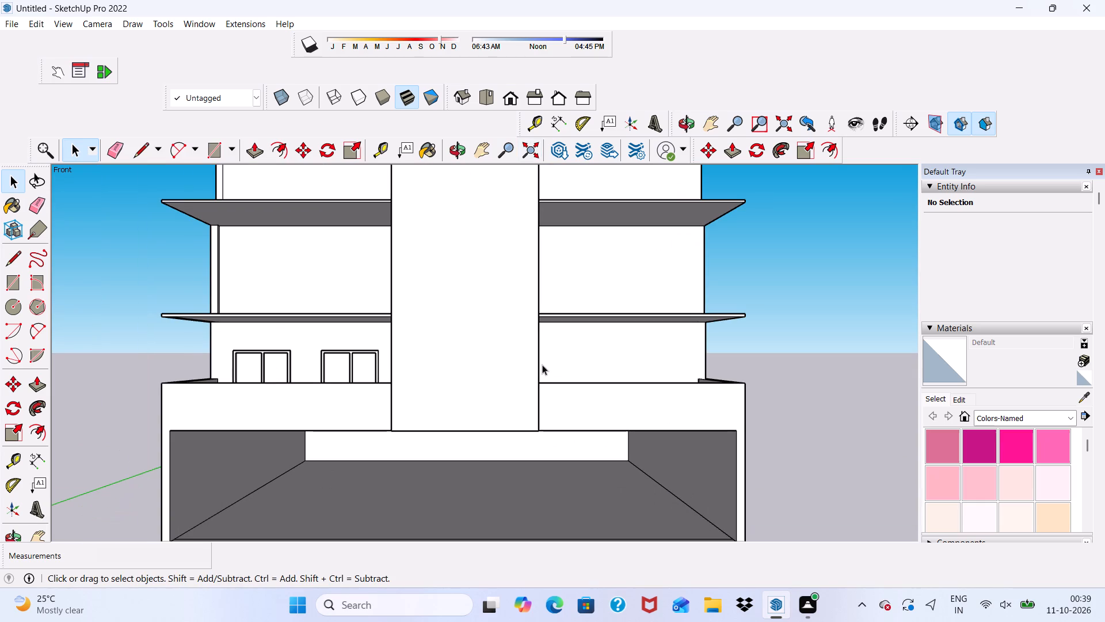
scroll(535, 377, up, 2)
scroll(552, 316, down, 1)
middle_drag(555, 316, 393, 346)
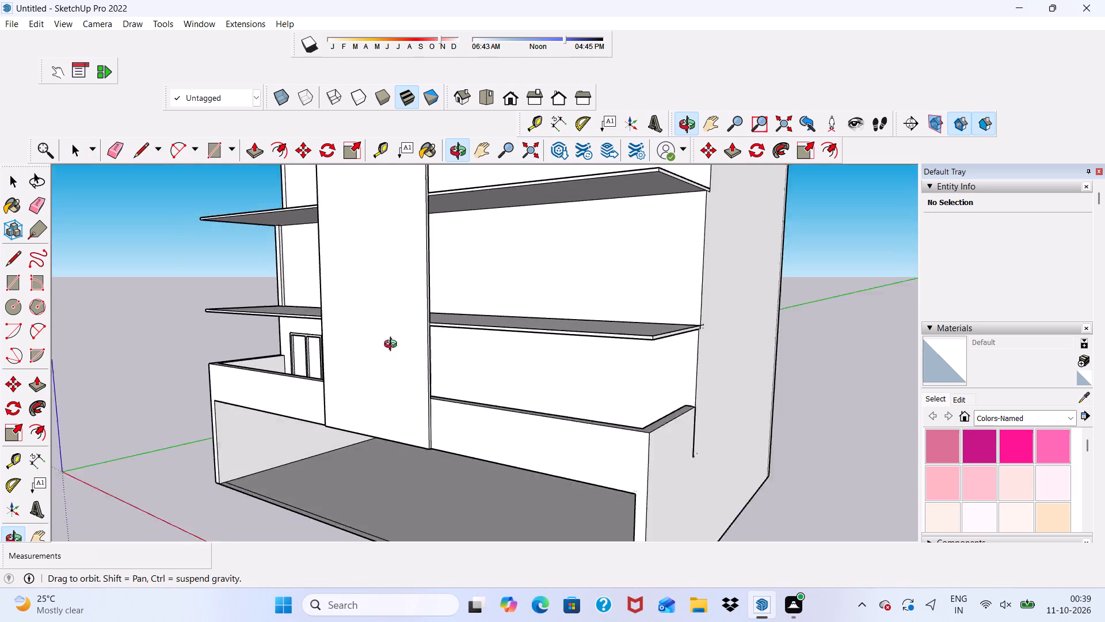
middle_drag(393, 346, 483, 313)
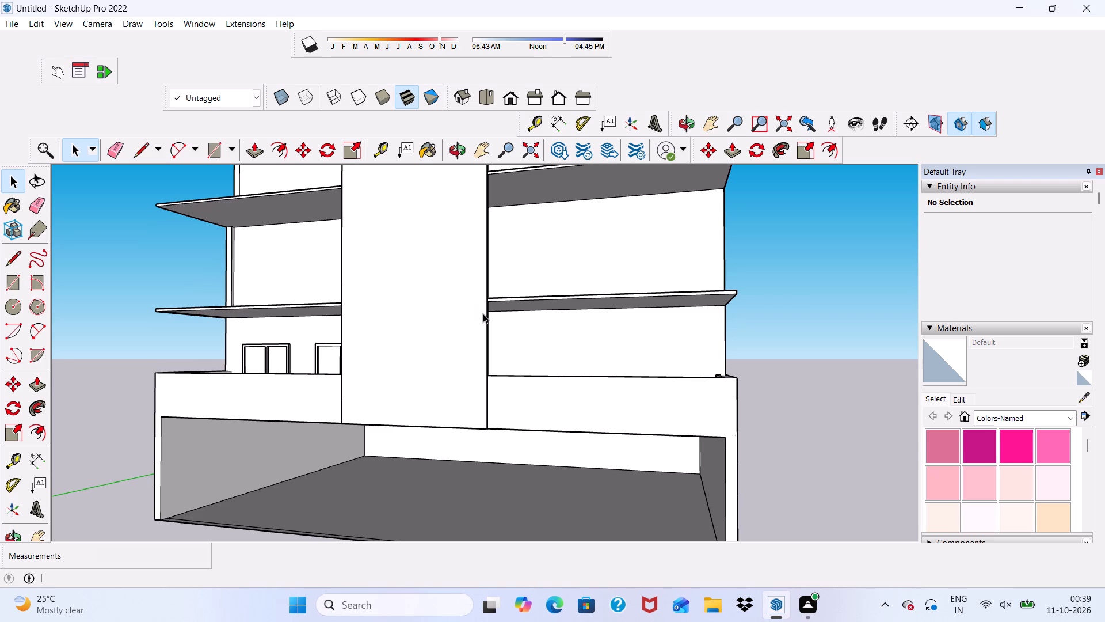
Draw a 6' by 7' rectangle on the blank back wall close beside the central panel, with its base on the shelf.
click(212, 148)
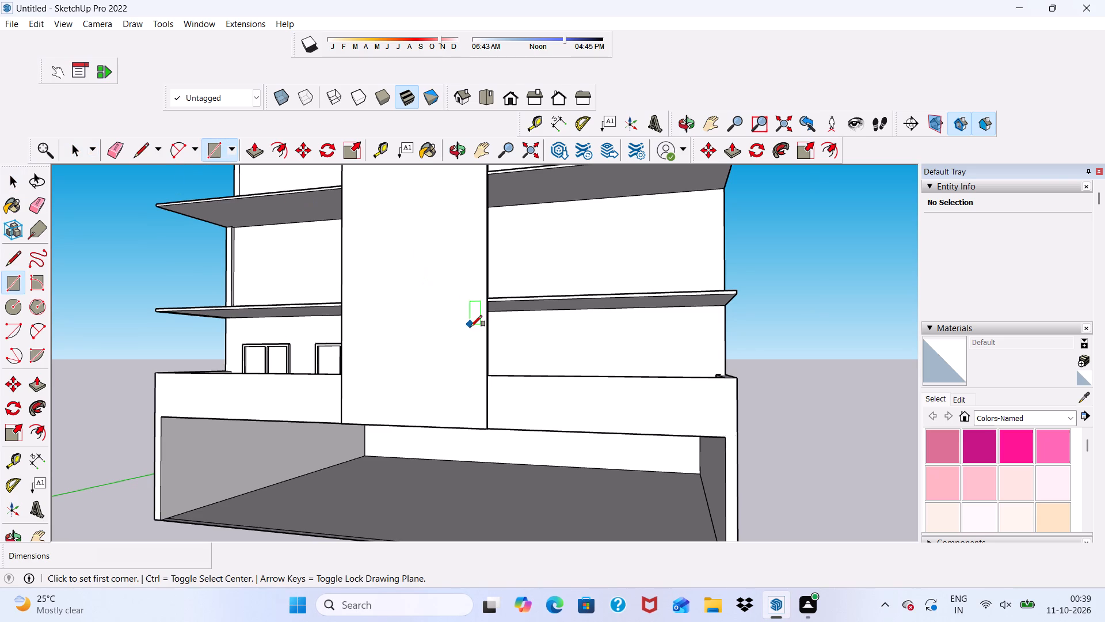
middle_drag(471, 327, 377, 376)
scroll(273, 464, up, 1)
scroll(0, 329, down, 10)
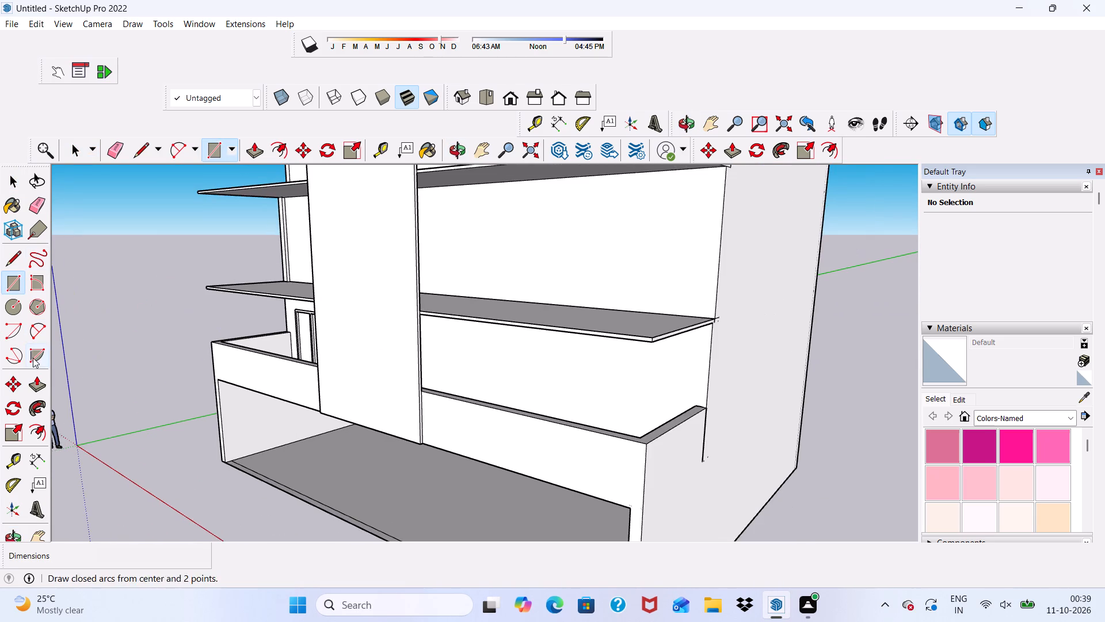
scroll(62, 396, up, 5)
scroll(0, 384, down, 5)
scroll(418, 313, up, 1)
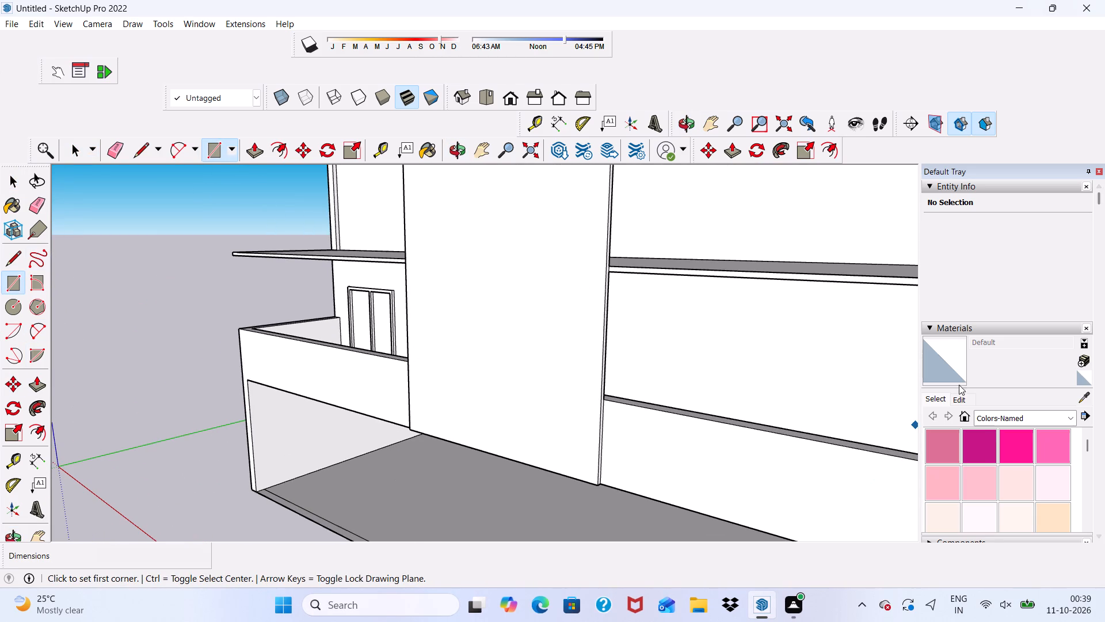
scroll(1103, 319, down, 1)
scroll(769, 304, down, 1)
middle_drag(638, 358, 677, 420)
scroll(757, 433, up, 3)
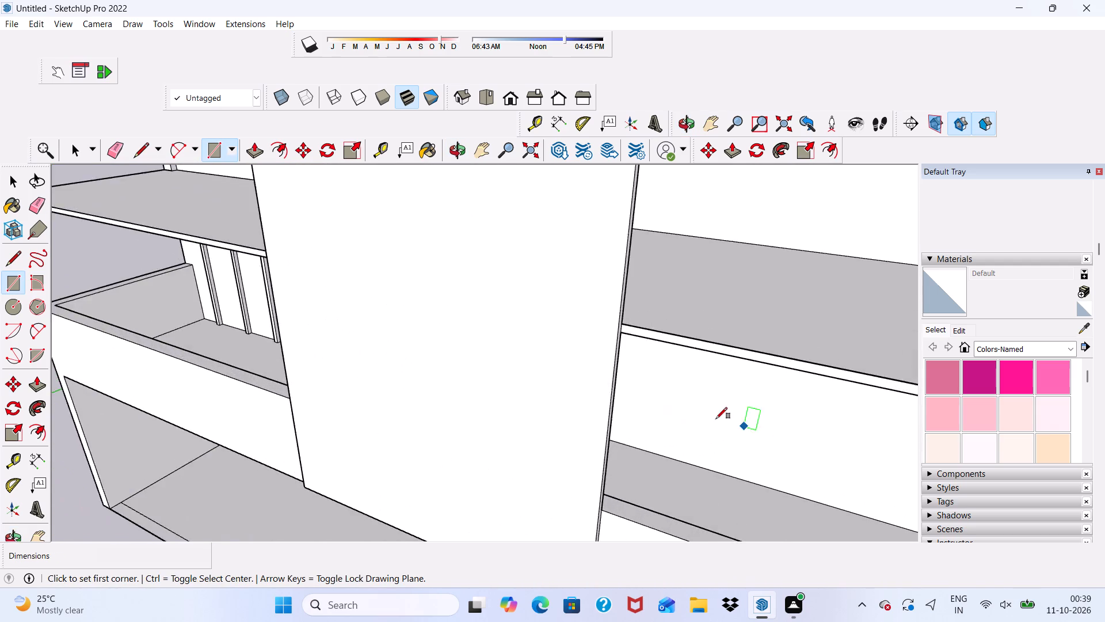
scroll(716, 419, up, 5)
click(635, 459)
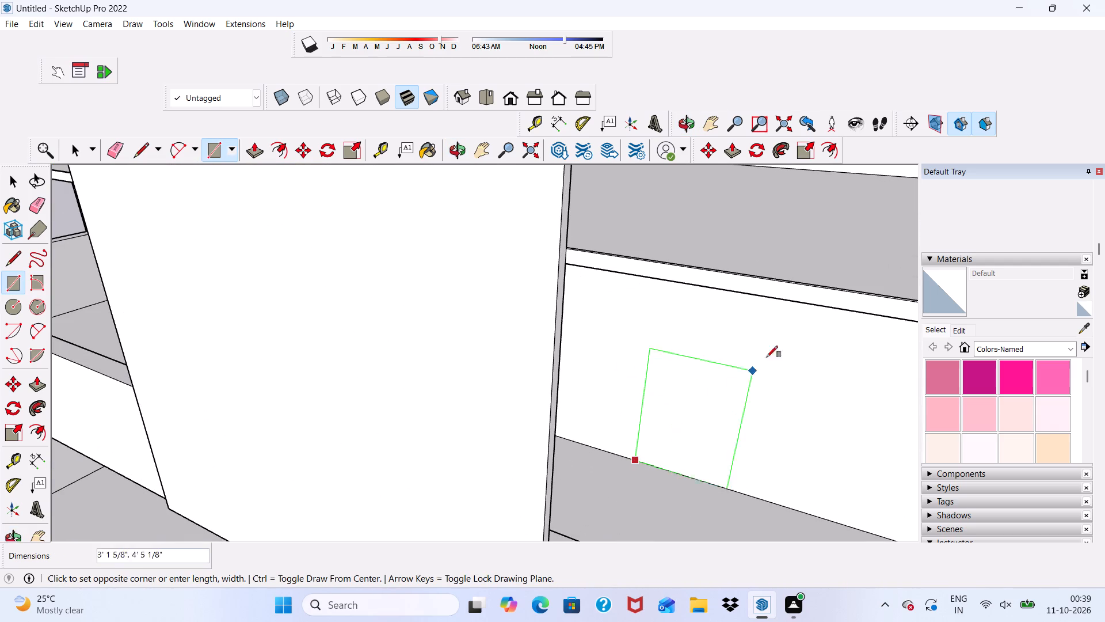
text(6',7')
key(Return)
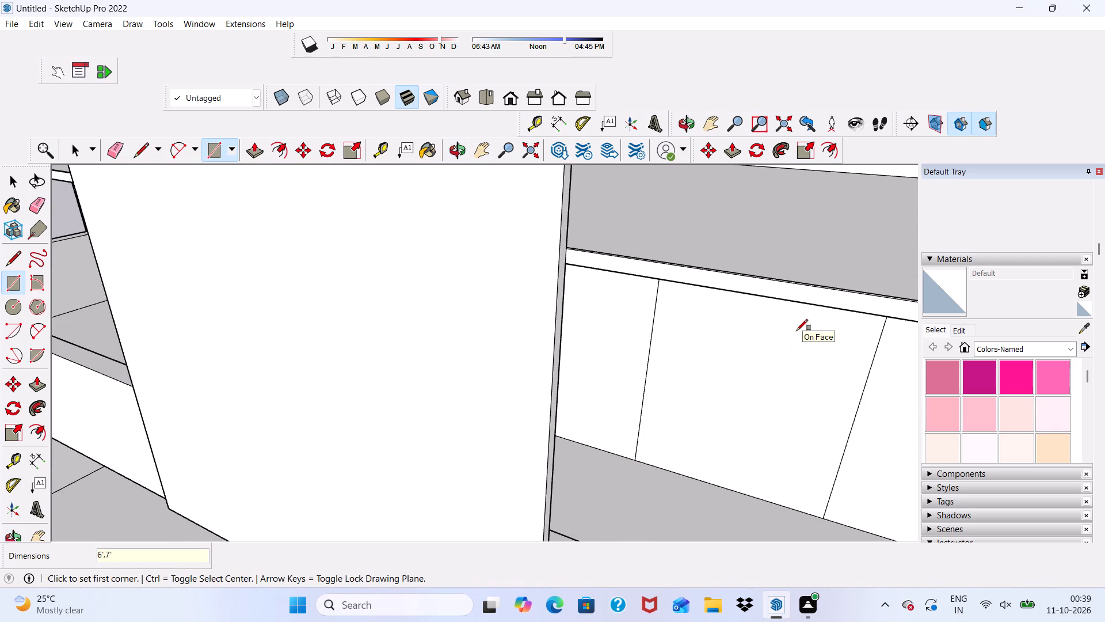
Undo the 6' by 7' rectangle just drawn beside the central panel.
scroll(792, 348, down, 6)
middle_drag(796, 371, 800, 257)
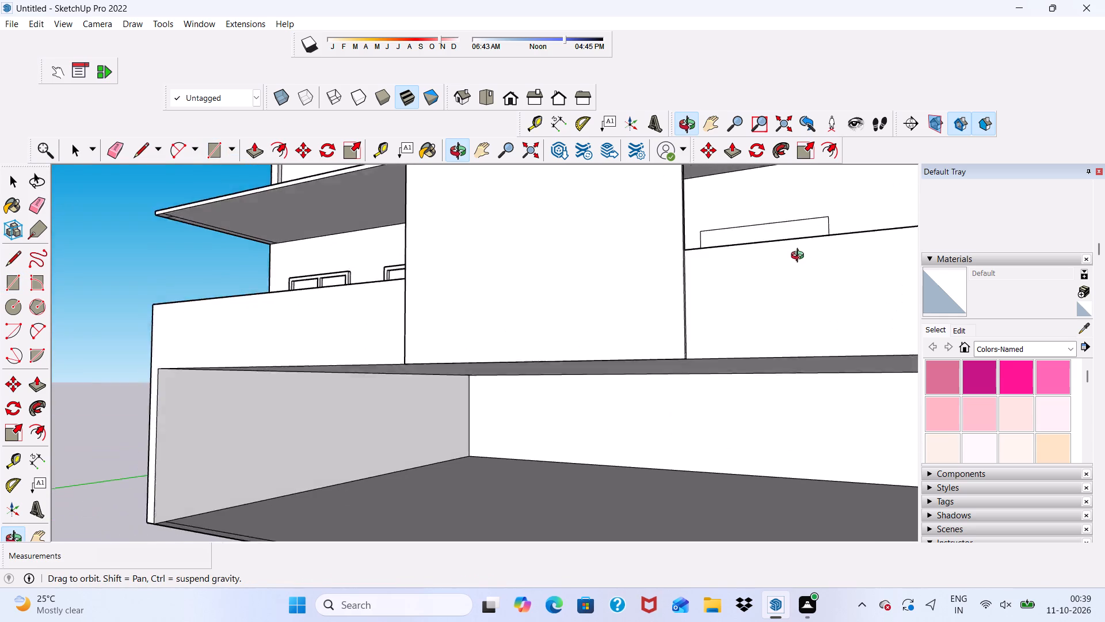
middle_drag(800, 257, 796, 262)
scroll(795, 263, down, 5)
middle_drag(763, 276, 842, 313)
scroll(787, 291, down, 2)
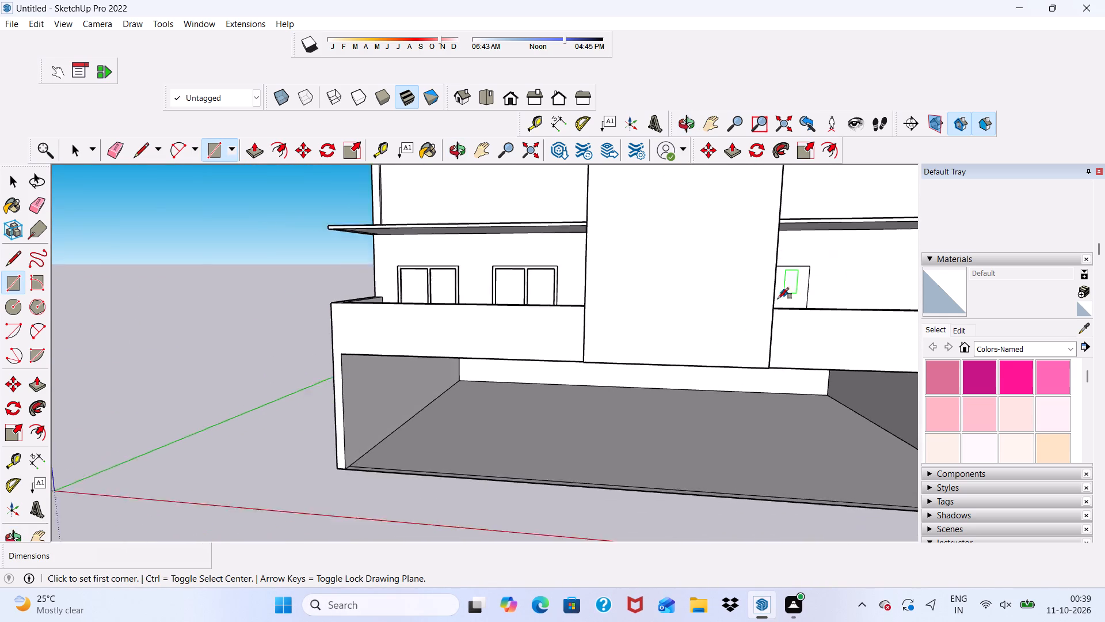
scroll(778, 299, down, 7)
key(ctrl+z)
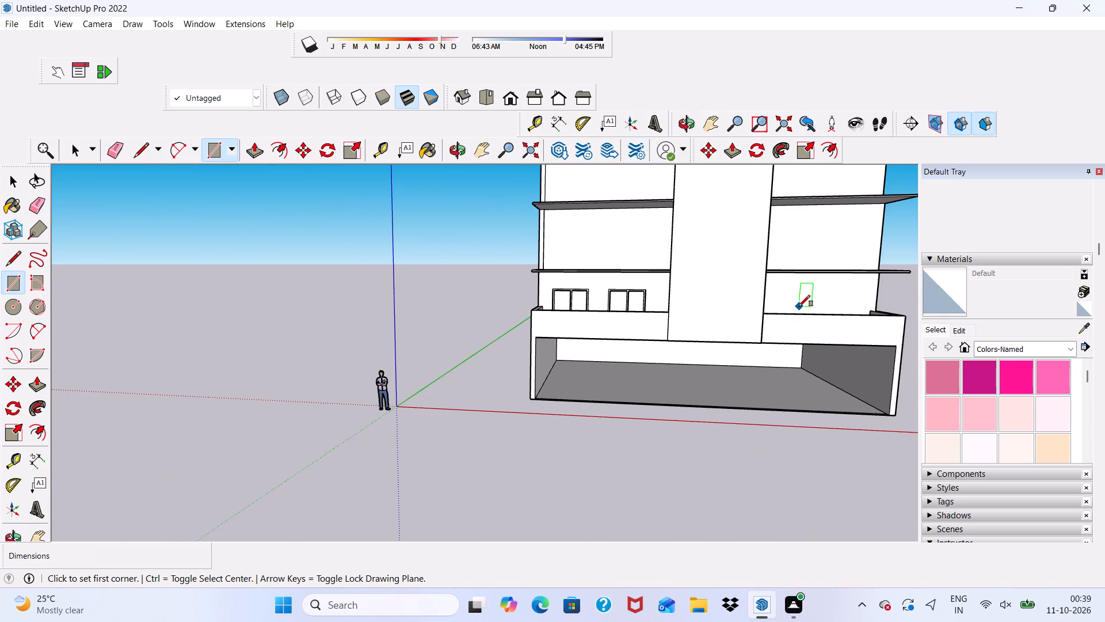
Draw a 6' by 7' rectangle on the blank back wall, based on the shelf and set farther from the central panel.
scroll(799, 306, up, 5)
middle_drag(797, 306, 764, 336)
scroll(764, 335, down, 1)
scroll(769, 352, up, 14)
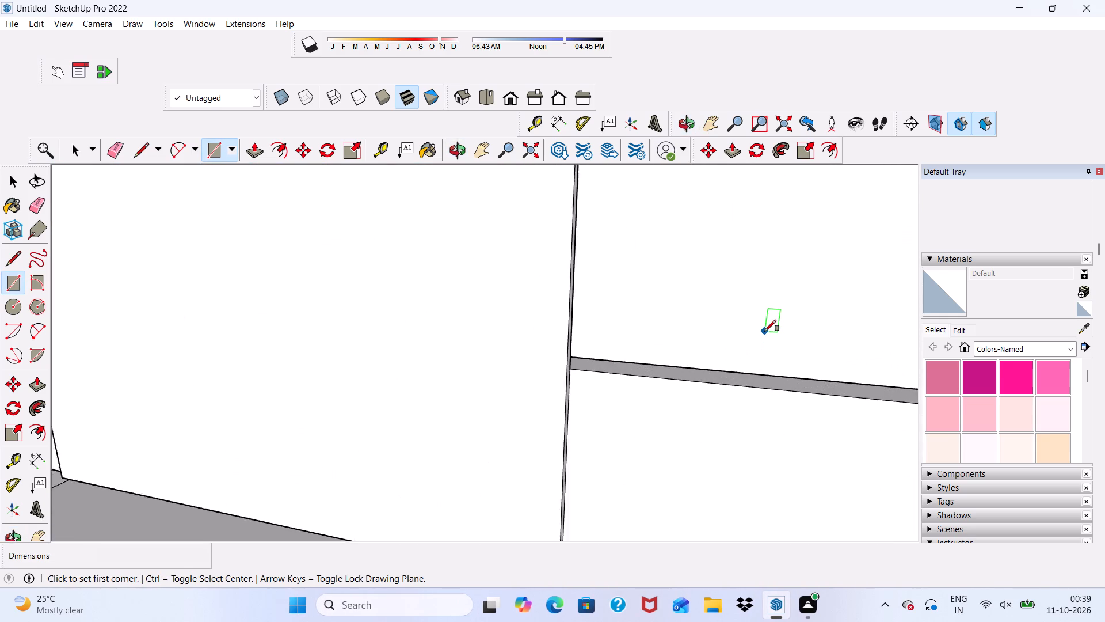
scroll(765, 331, up, 2)
middle_drag(765, 335, 765, 356)
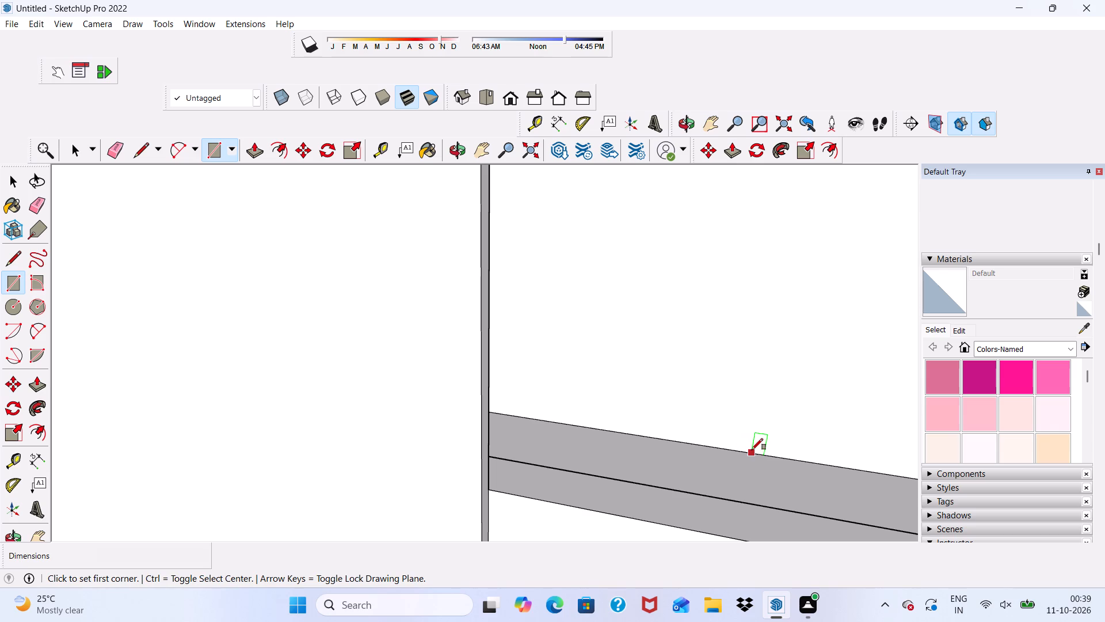
click(751, 451)
text(6',7')
key(Return)
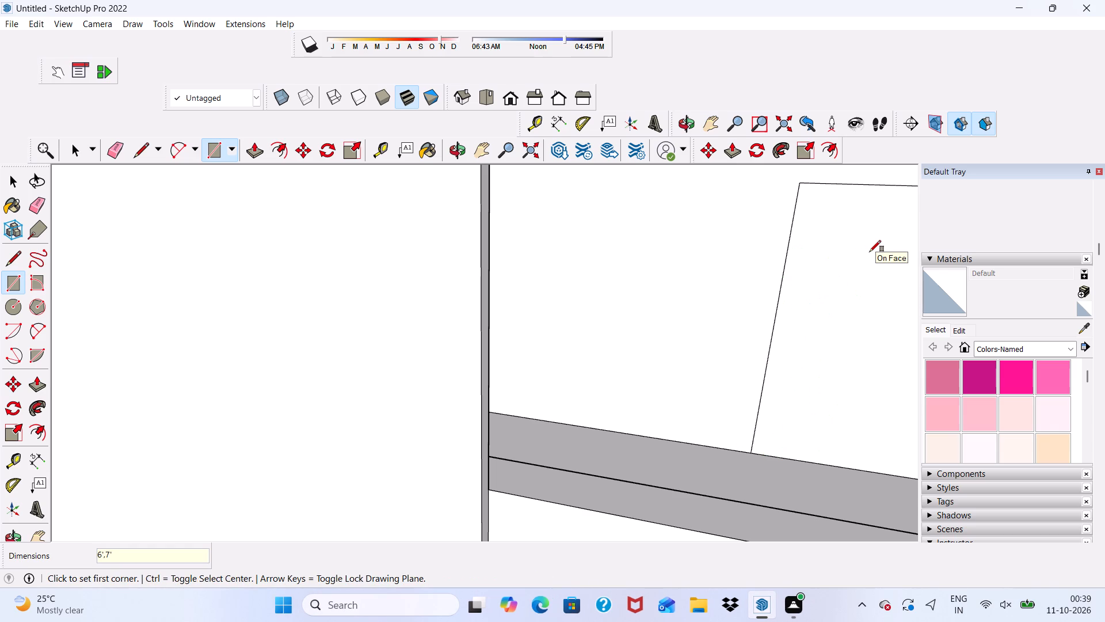
key(space)
Draw a second 6' by 7' rectangle on the same back wall, based on the shelf between the first rectangle and the outer edge wall.
scroll(829, 241, down, 17)
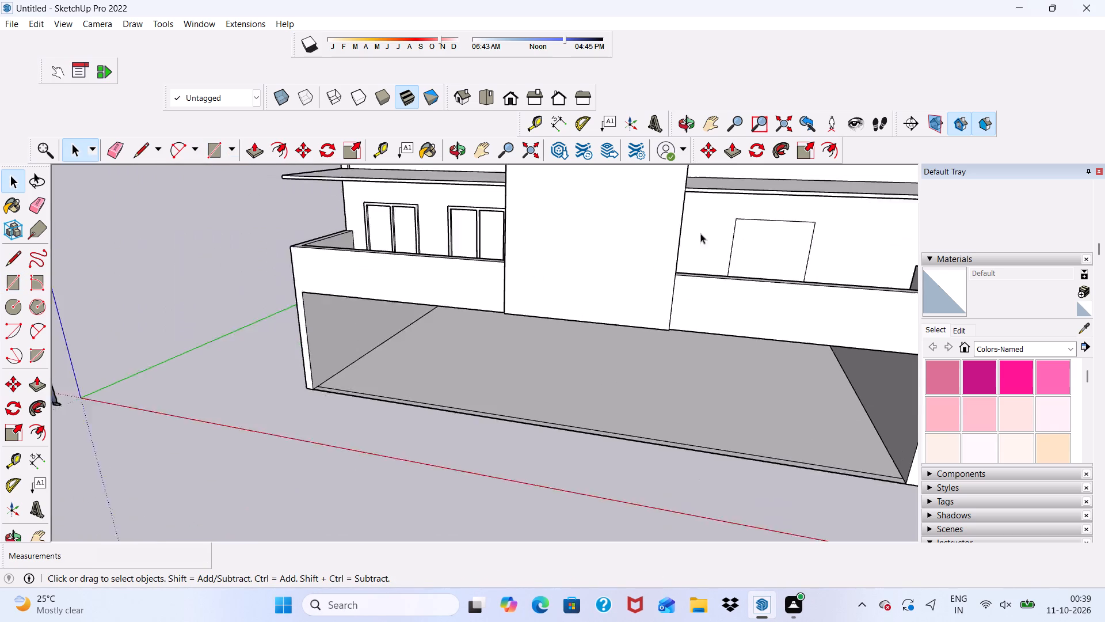
scroll(700, 233, down, 1)
scroll(576, 269, up, 2)
click(217, 155)
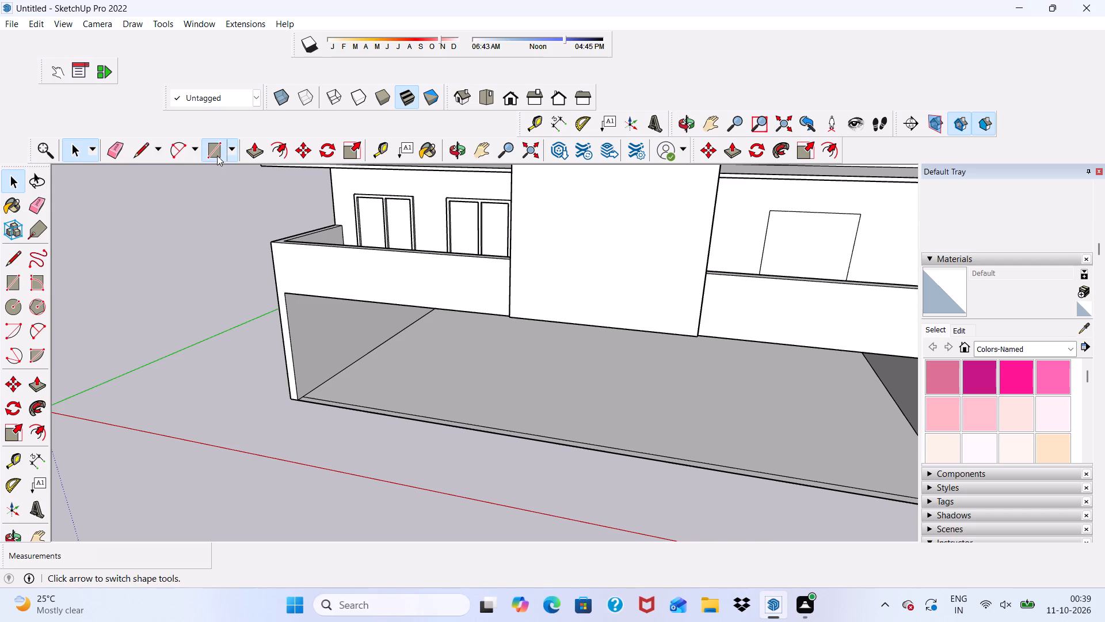
scroll(894, 232, up, 3)
scroll(605, 135, down, 9)
scroll(685, 280, up, 3)
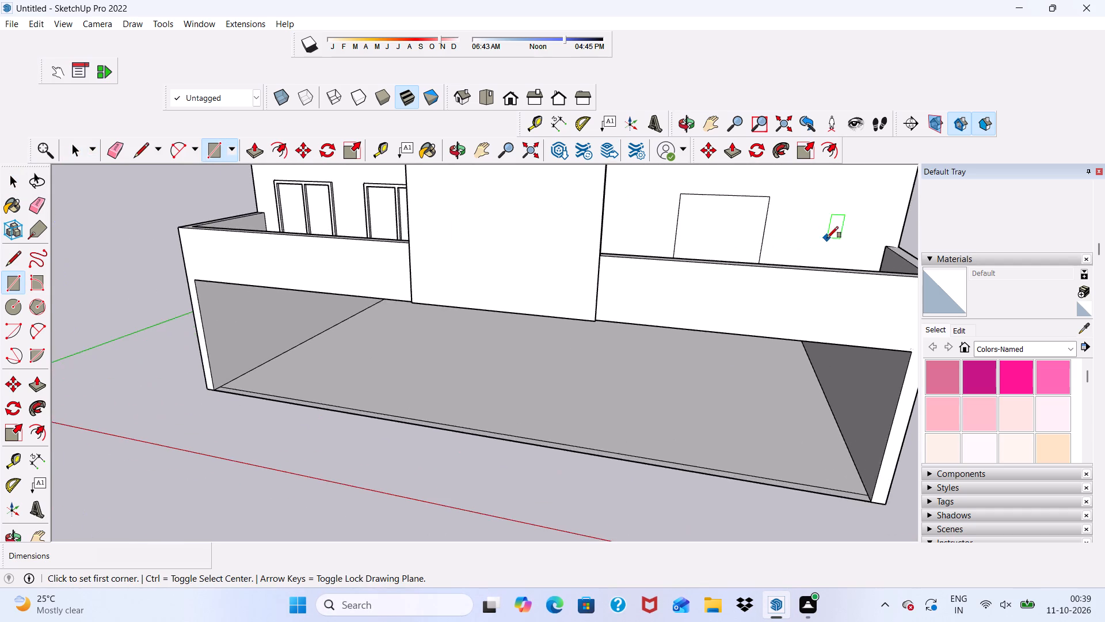
scroll(826, 236, up, 4)
middle_drag(808, 235, 775, 294)
scroll(750, 372, up, 4)
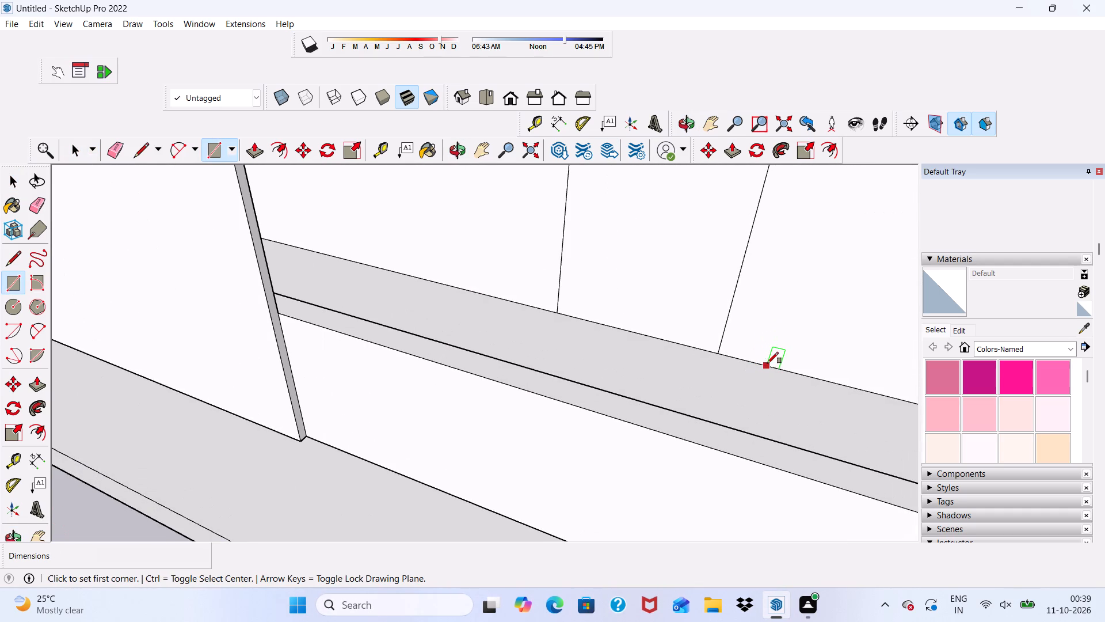
click(767, 363)
scroll(795, 298, down, 11)
middle_drag(870, 278, 870, 229)
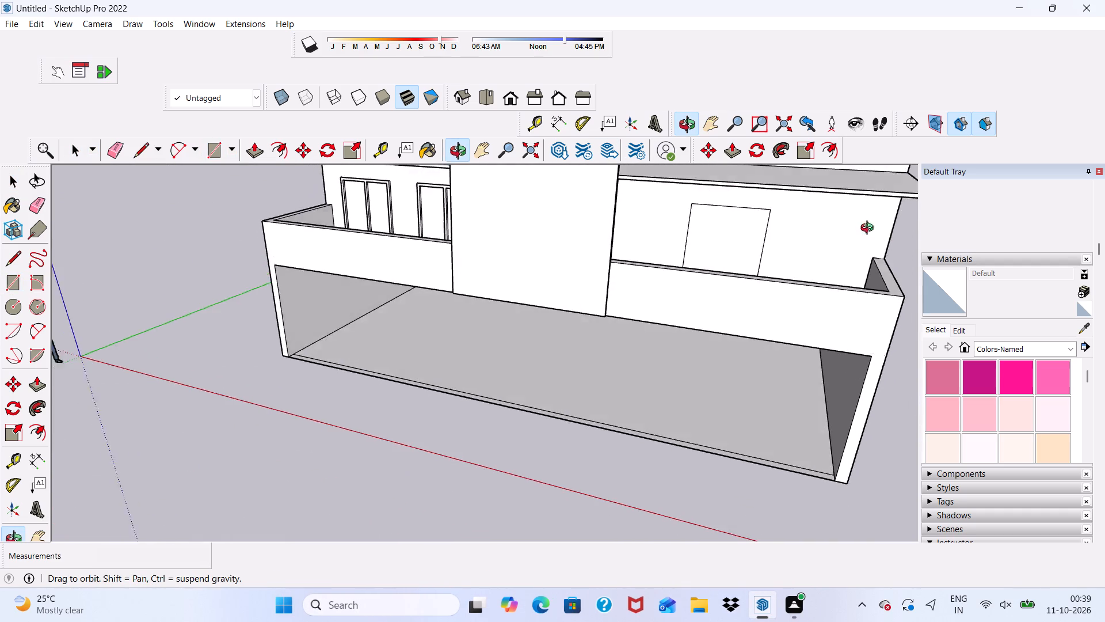
middle_drag(870, 229, 858, 219)
scroll(859, 217, up, 3)
text(6',7')
key(Return)
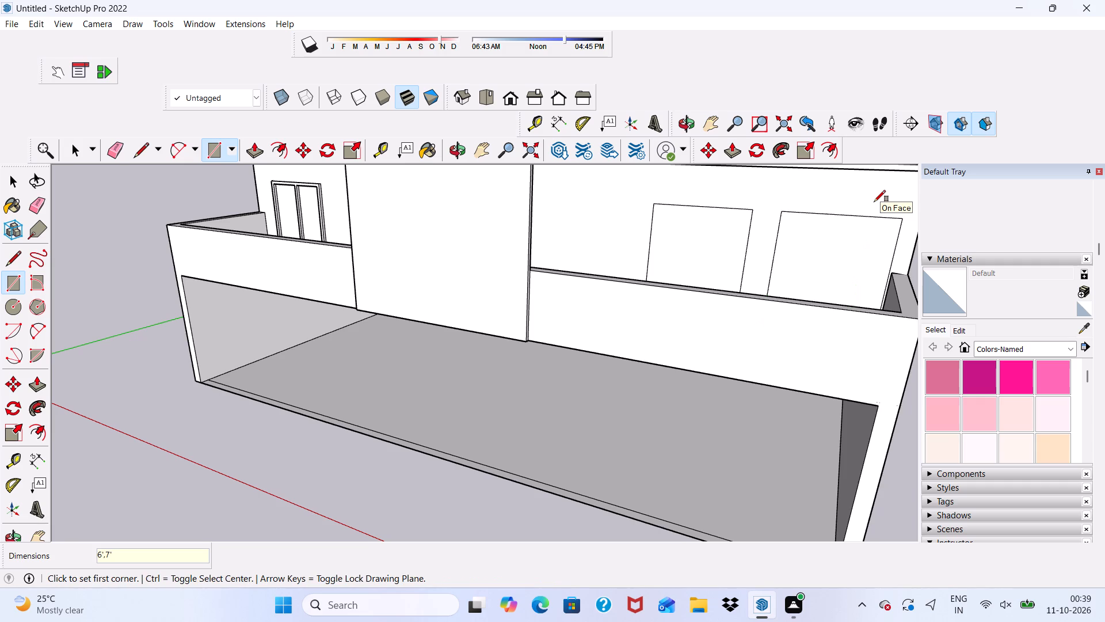
key(space)
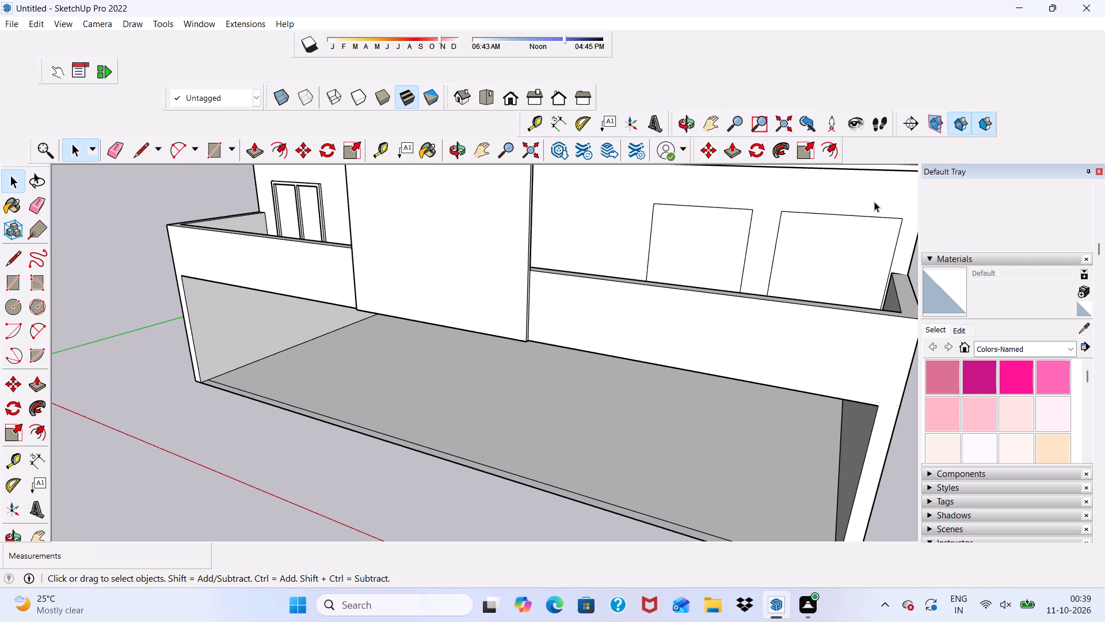
Move the first new rectangle along the back wall toward the central panel, widening the gap to the second one.
scroll(900, 251, down, 4)
scroll(867, 246, up, 1)
scroll(836, 332, down, 1)
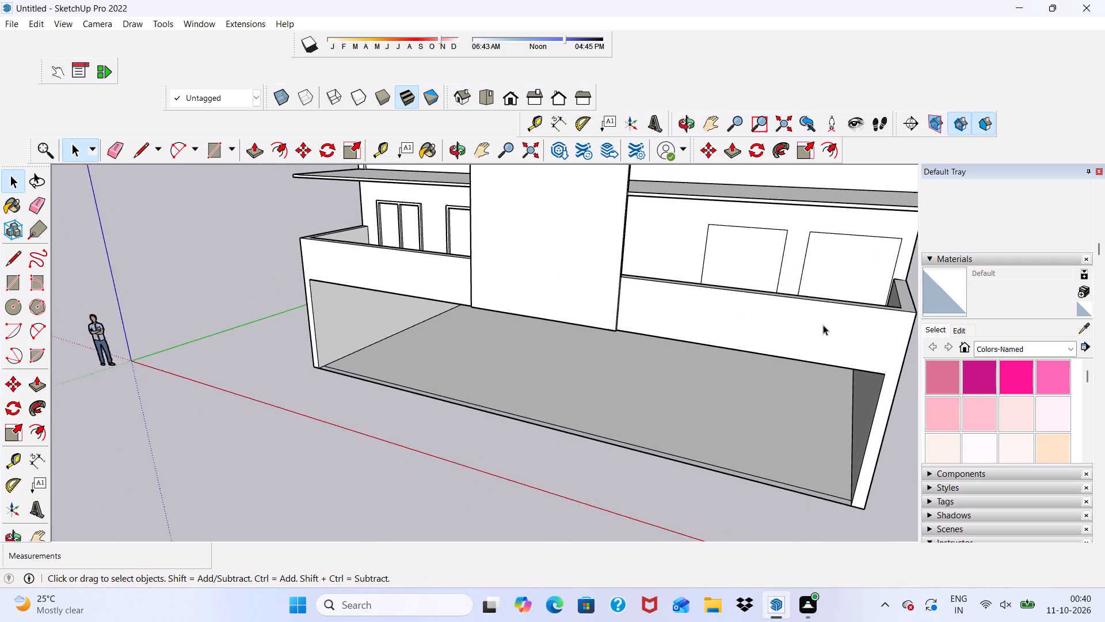
scroll(807, 287, up, 2)
double_click(717, 256)
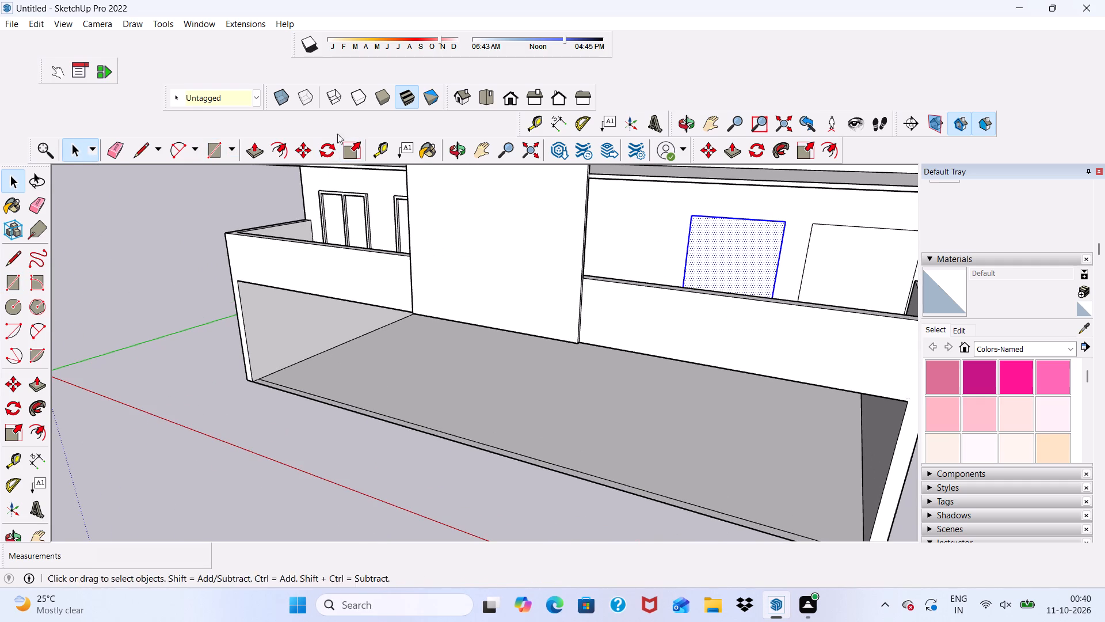
click(299, 146)
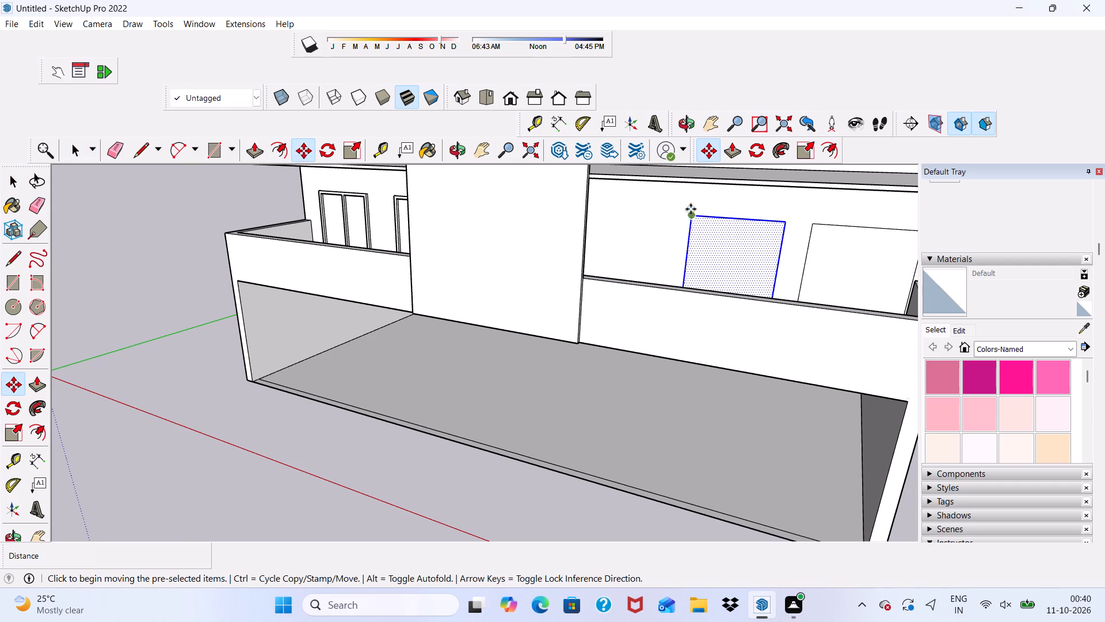
drag(694, 217, 655, 212)
click(653, 212)
click(639, 210)
drag(644, 210, 647, 210)
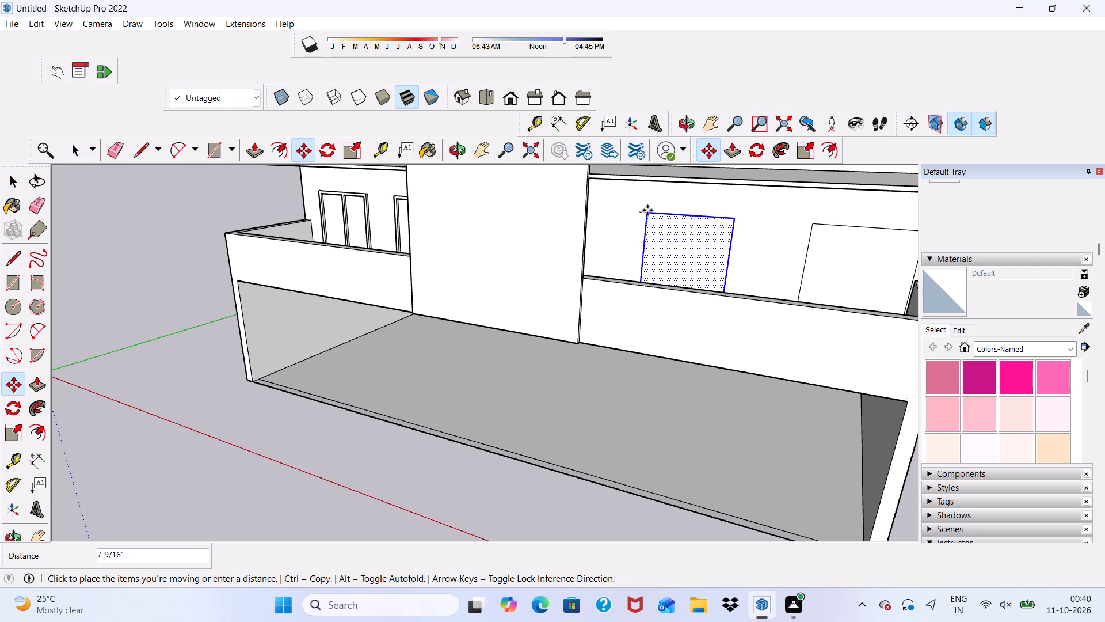
drag(647, 210, 653, 212)
key(space)
Move the second 6' by 7' rectangle about 1' 6" along the back wall toward the central panel.
click(821, 255)
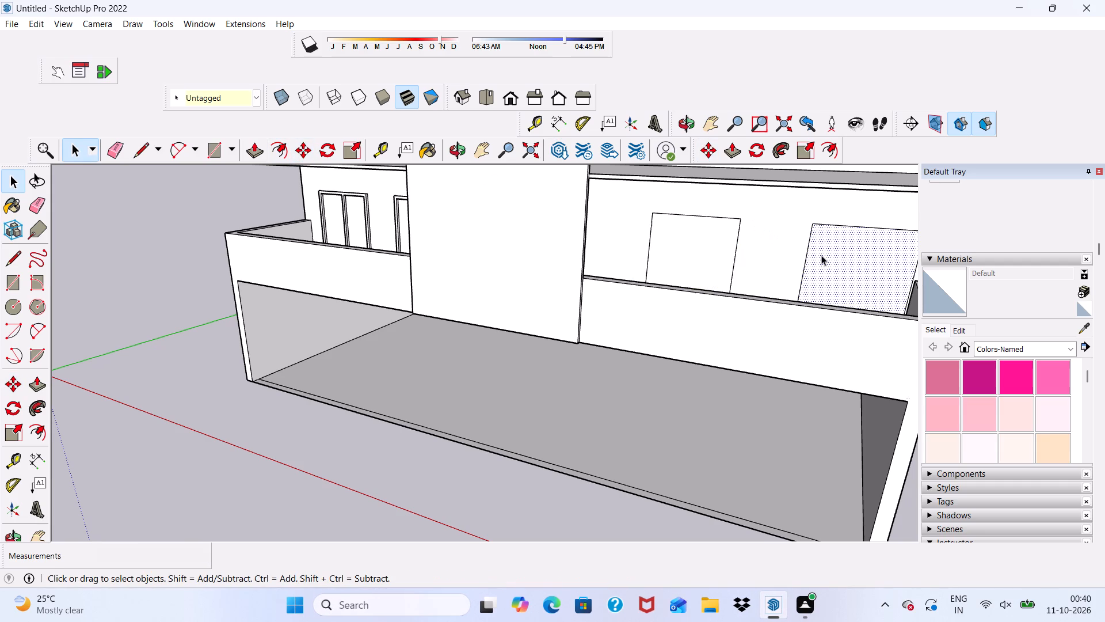
click(821, 255)
click(308, 153)
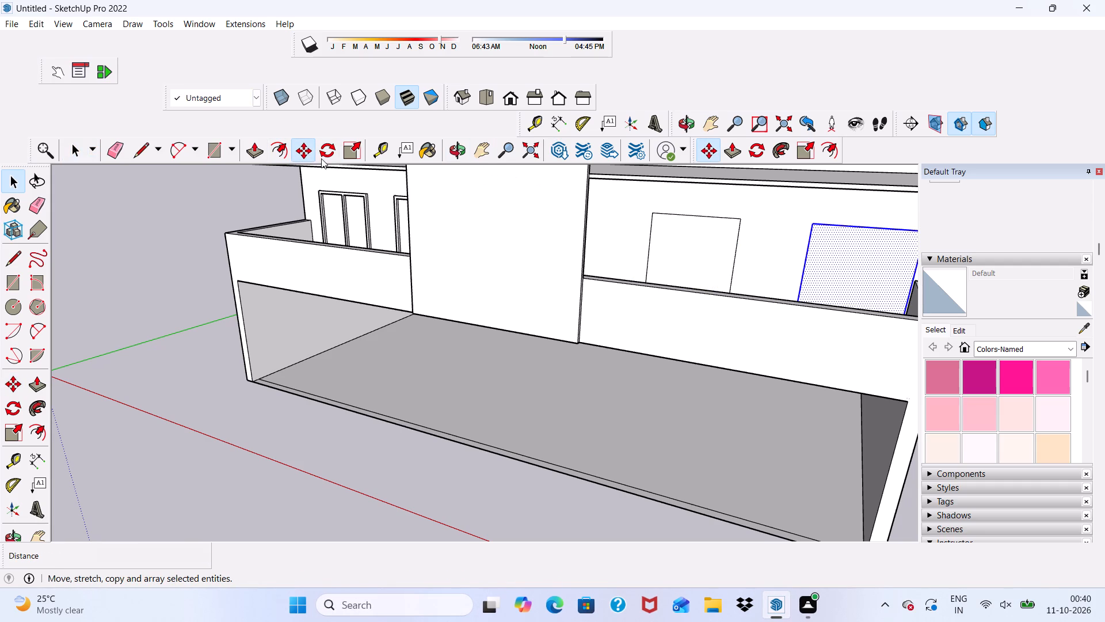
click(815, 229)
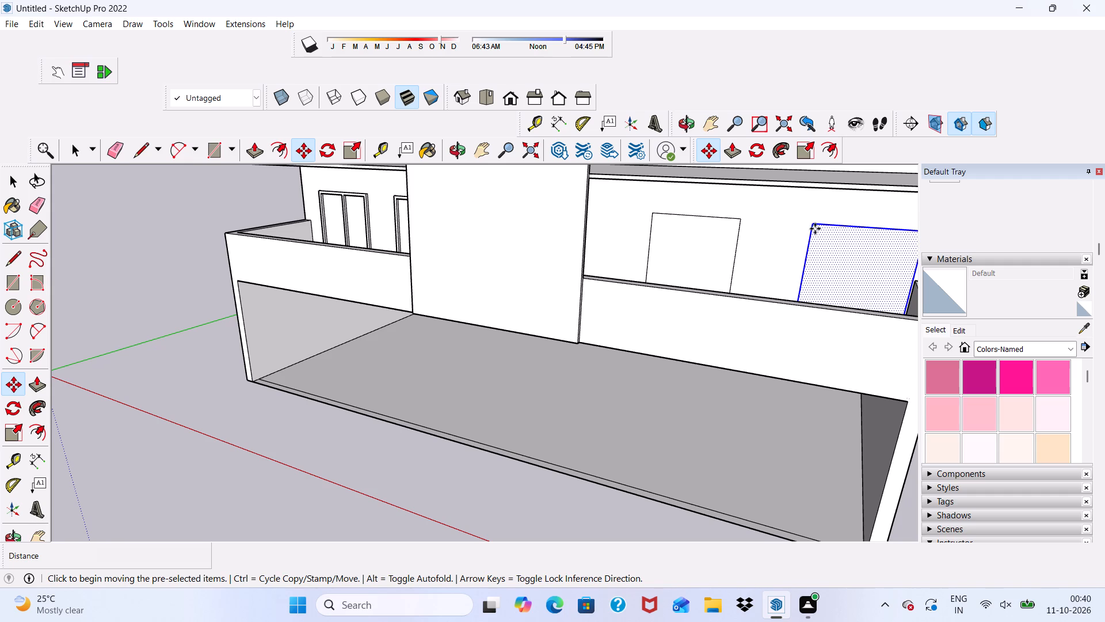
click(811, 229)
drag(806, 229, 799, 229)
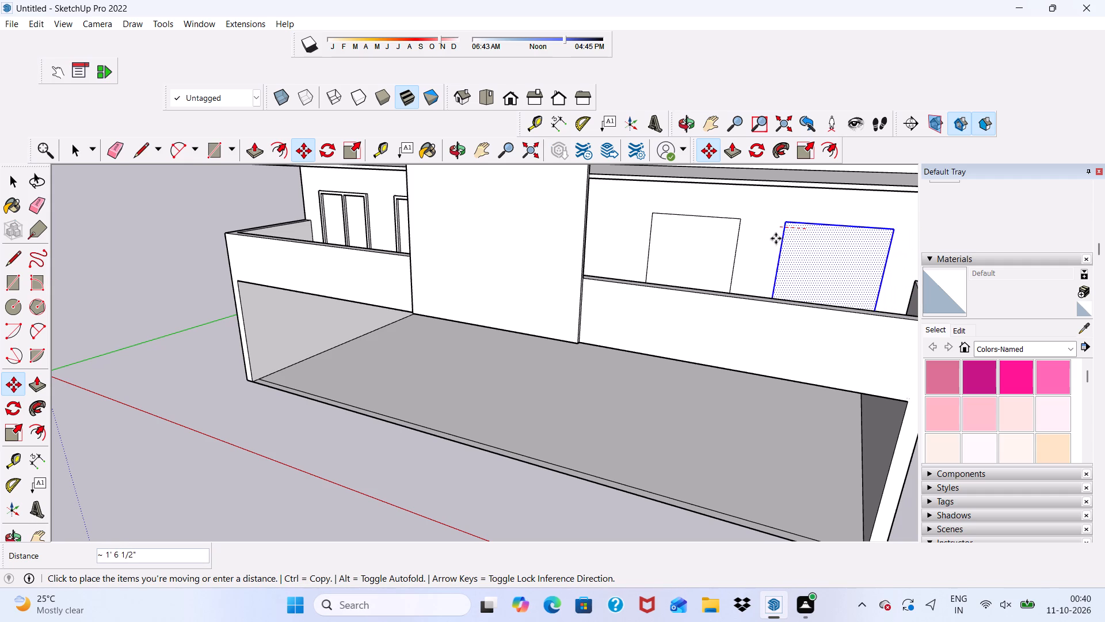
click(776, 238)
key(space)
scroll(756, 238, down, 6)
click(879, 339)
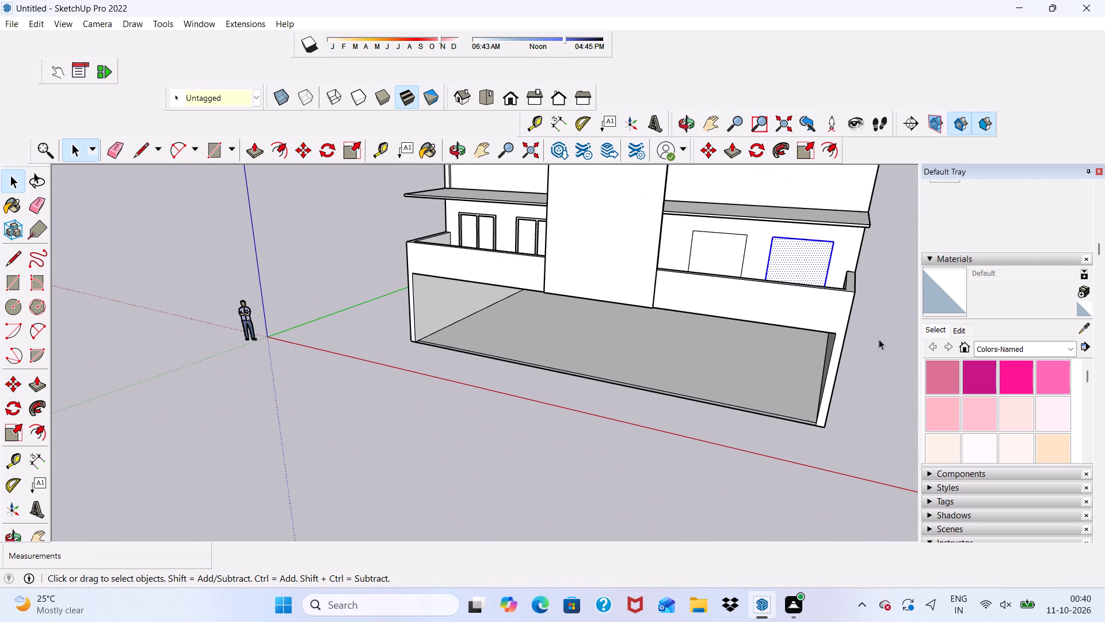
Offset the outline of the rectangle nearest the central panel inward by 3".
middle_drag(816, 345, 896, 304)
scroll(771, 255, up, 4)
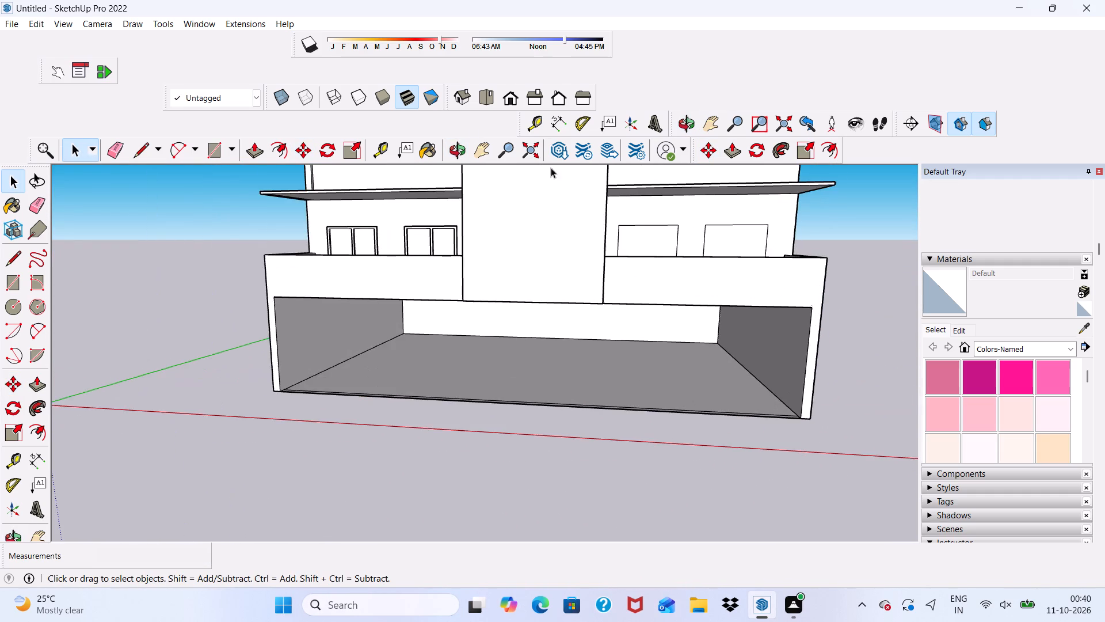
scroll(471, 126, up, 3)
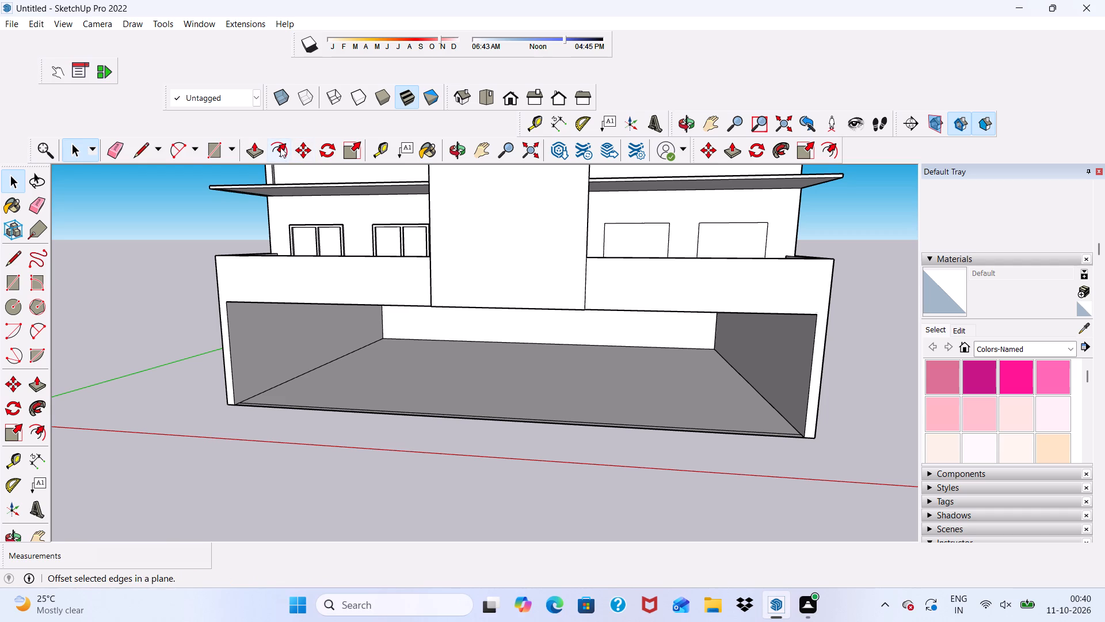
click(280, 147)
scroll(666, 246, up, 5)
click(637, 225)
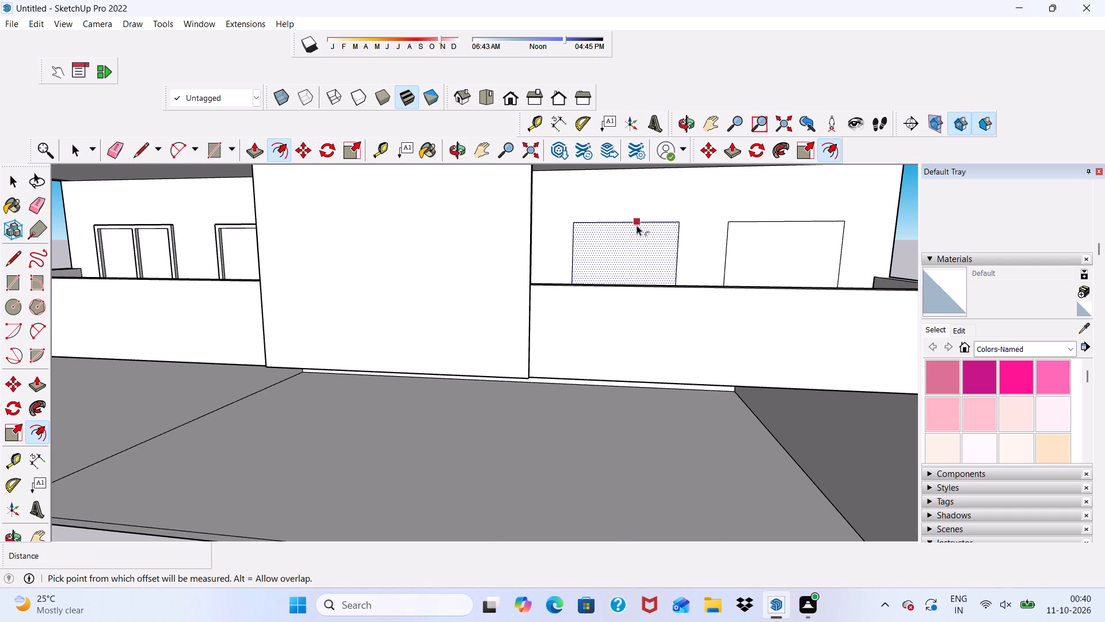
text(3")
key(Return)
Offset the outline of the rectangle nearest the outer edge wall inward by 3".
scroll(764, 261, up, 1)
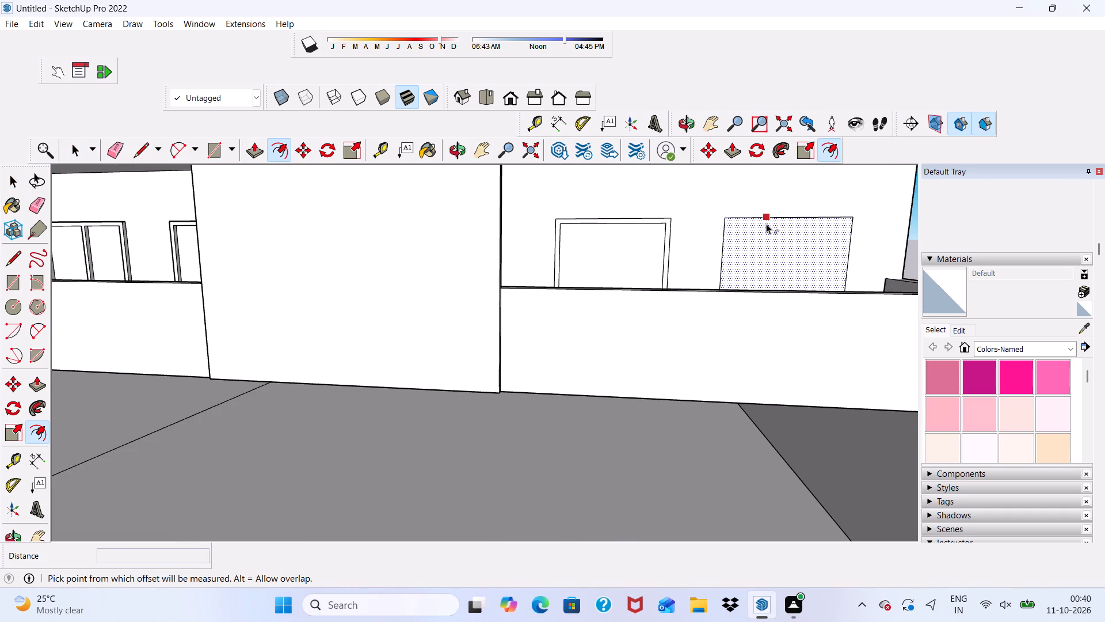
click(766, 223)
key(3)
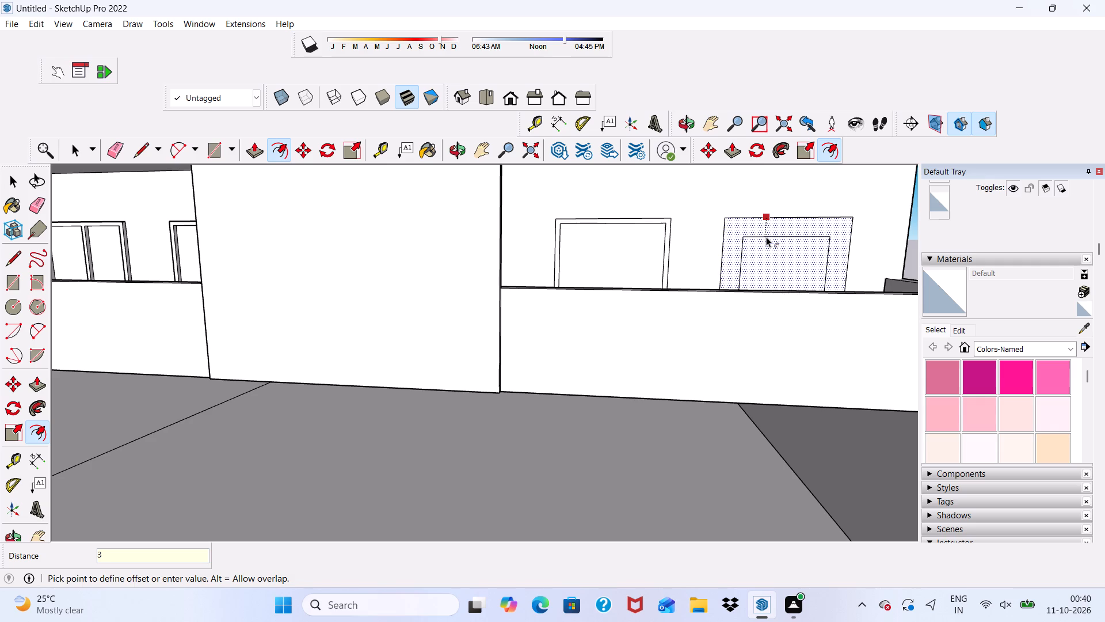
key(shift+quotedbl)
key(Return)
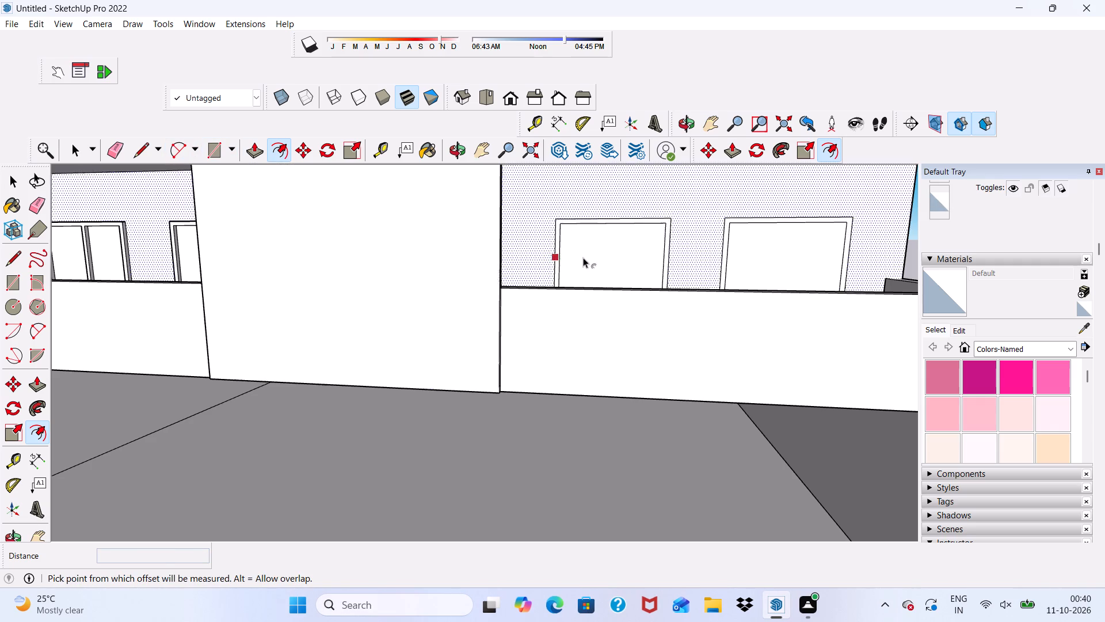
key(space)
Draw 3" vertical lines from both lower inner corners of the first rectangle's offset down to the shelf.
middle_drag(633, 249, 589, 339)
scroll(587, 335, up, 4)
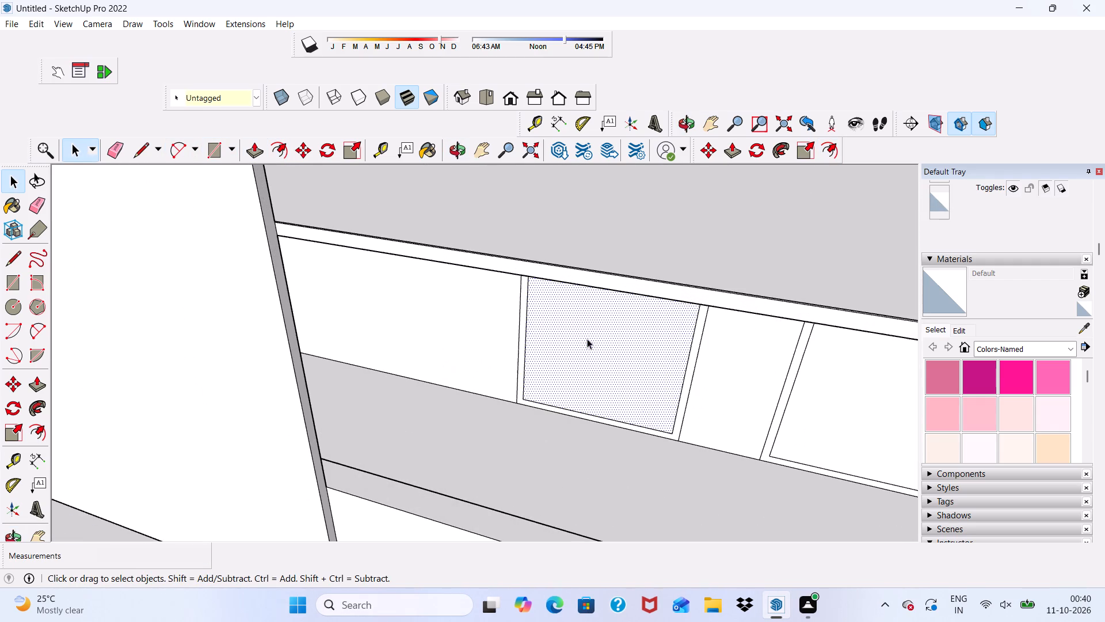
click(136, 148)
scroll(572, 385, down, 1)
scroll(689, 436, up, 3)
scroll(468, 427, up, 14)
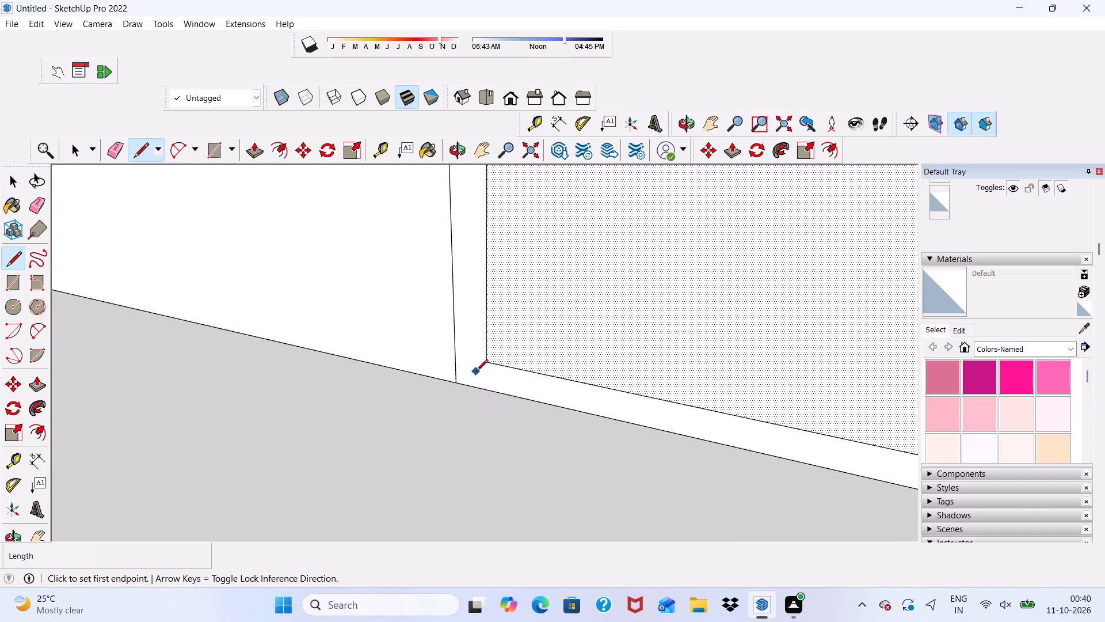
click(487, 365)
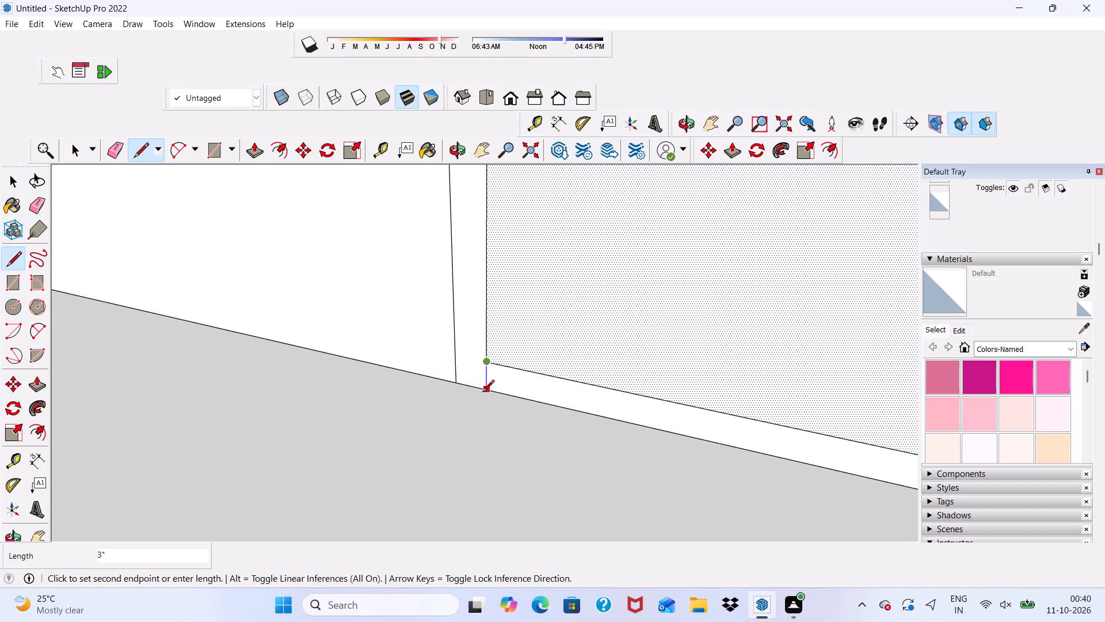
click(482, 393)
scroll(459, 385, down, 14)
scroll(705, 426, up, 2)
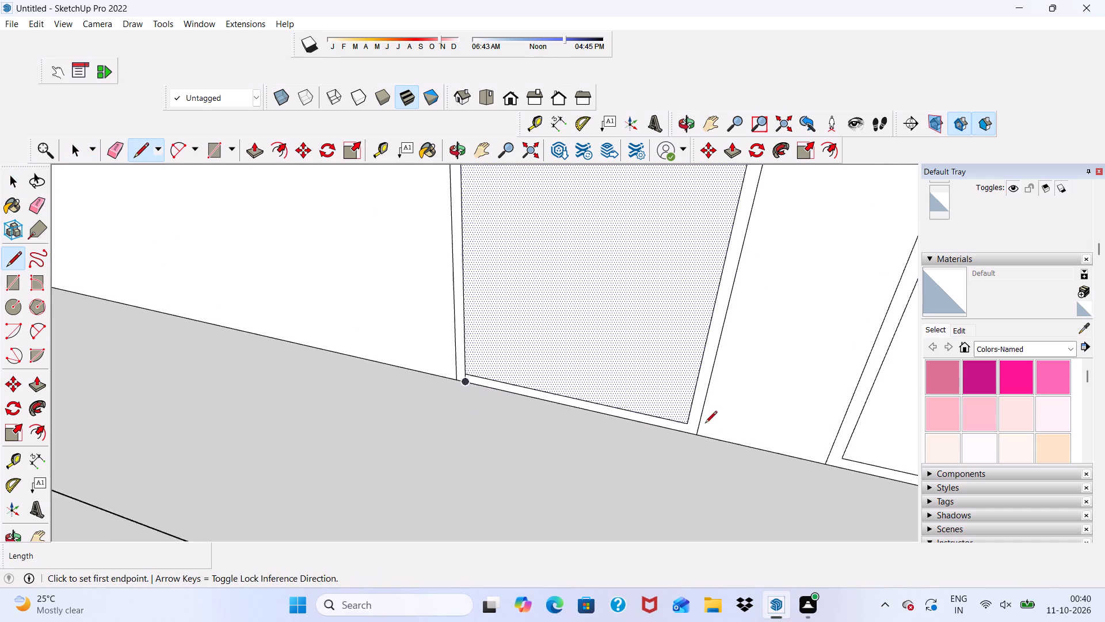
scroll(705, 424, up, 9)
click(685, 426)
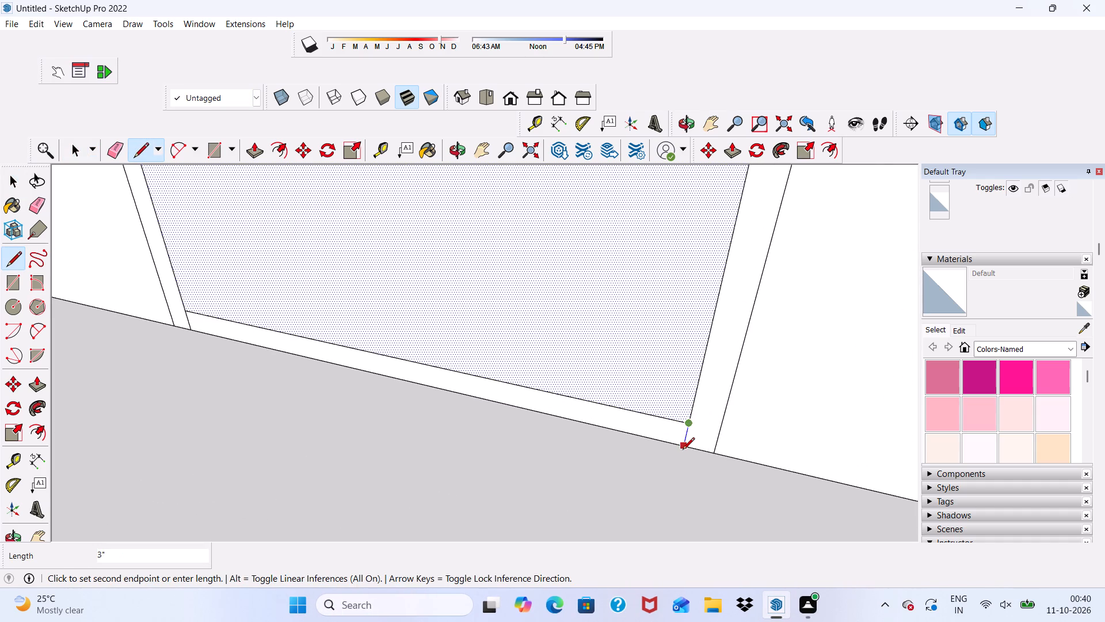
click(683, 450)
Draw 3" vertical lines from both lower inner corners of the second rectangle's offset down to the shelf.
scroll(636, 409, down, 12)
scroll(741, 457, up, 6)
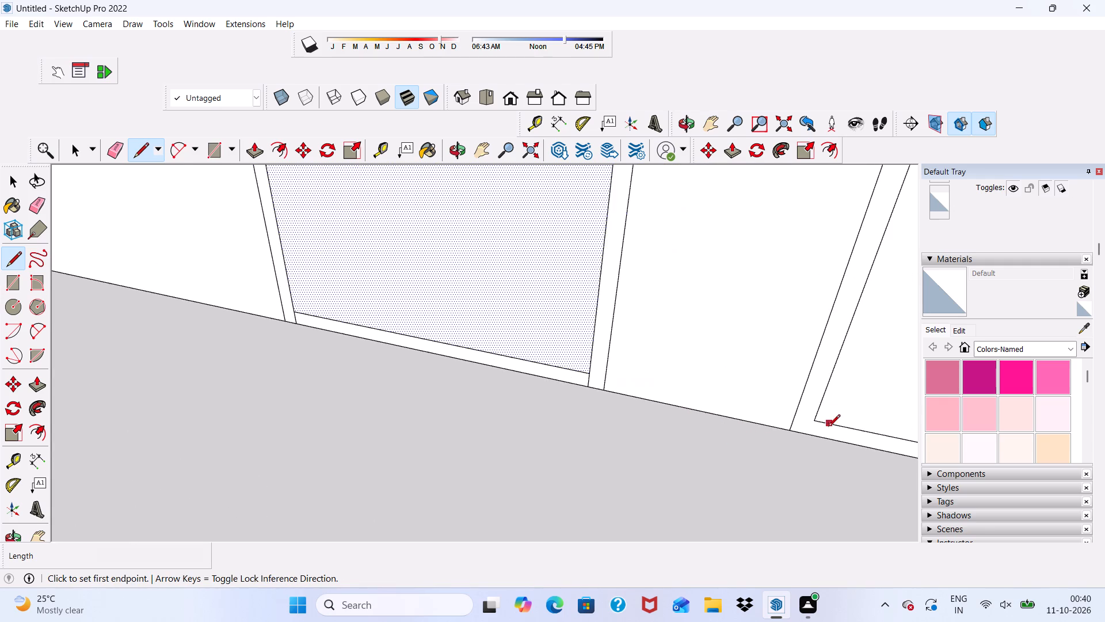
scroll(829, 423, up, 8)
click(809, 422)
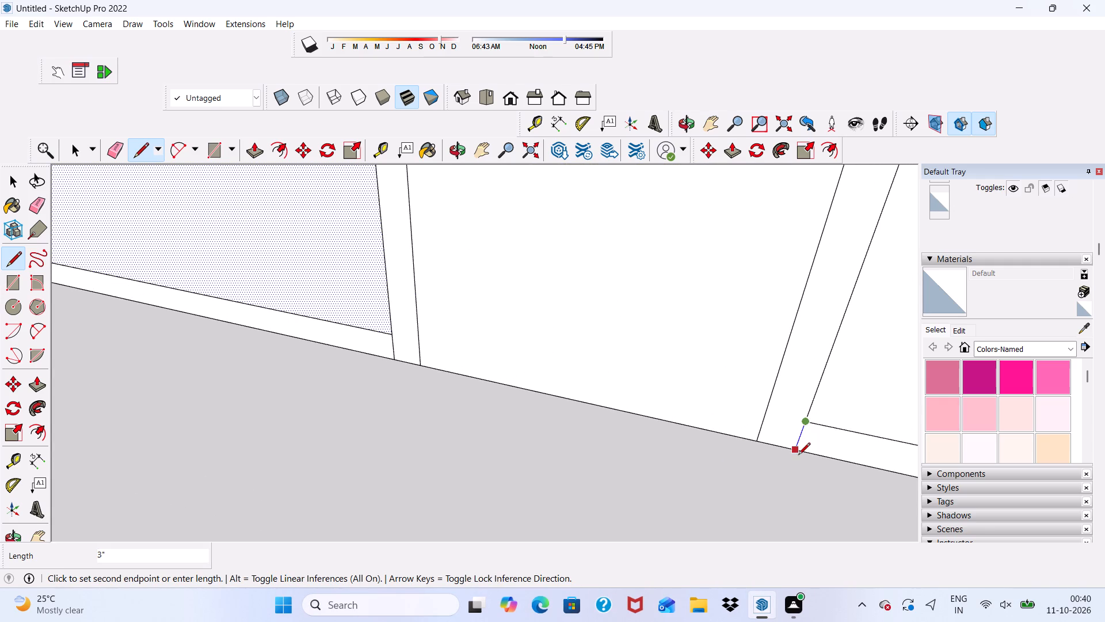
click(795, 452)
scroll(658, 403, down, 16)
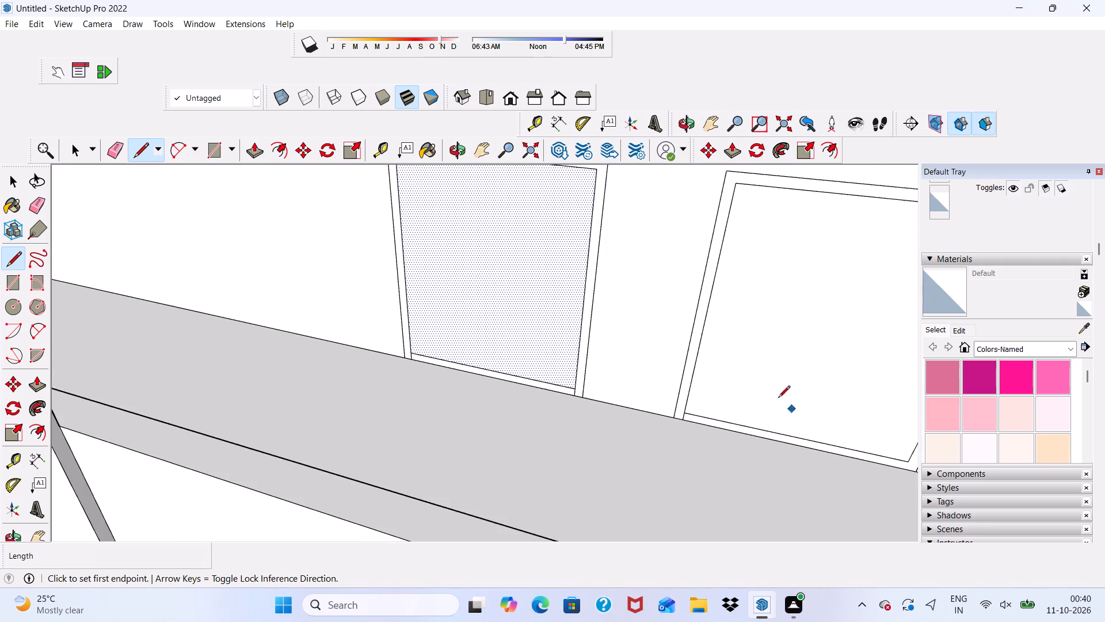
scroll(778, 399, down, 4)
scroll(759, 428, up, 14)
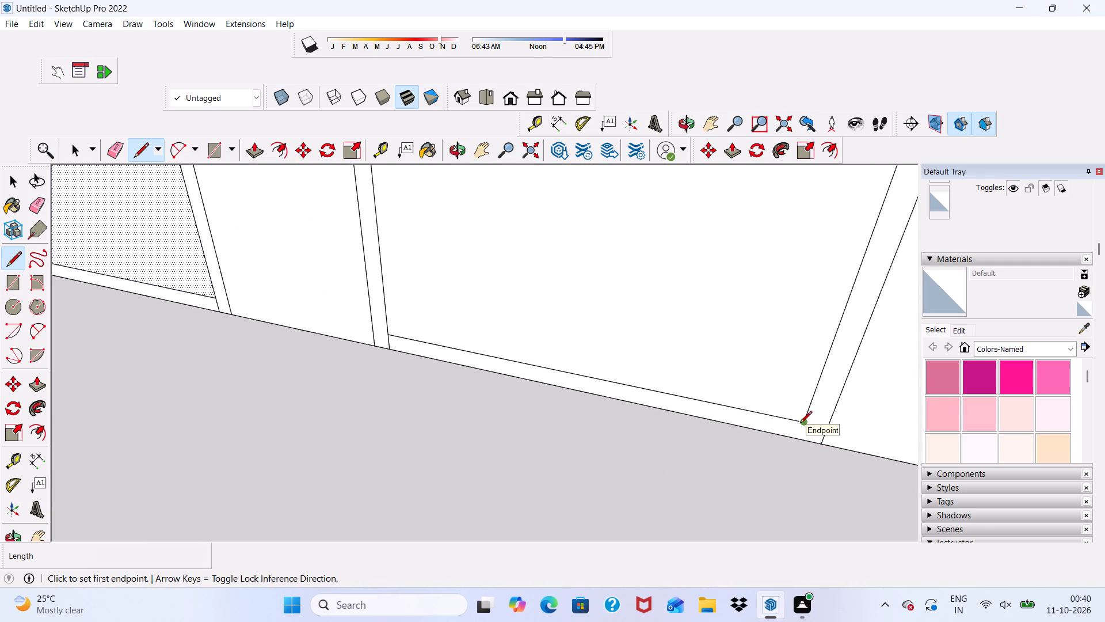
click(800, 424)
click(803, 444)
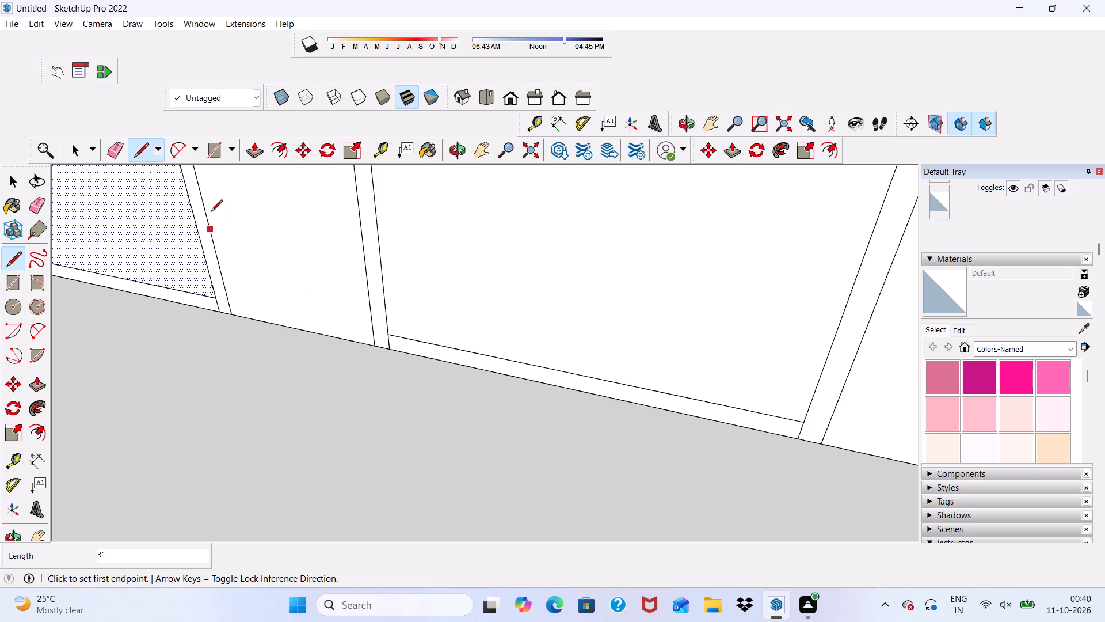
Erase the lower inner offset edges of both openings, leaving frames only along their sides and tops.
click(120, 146)
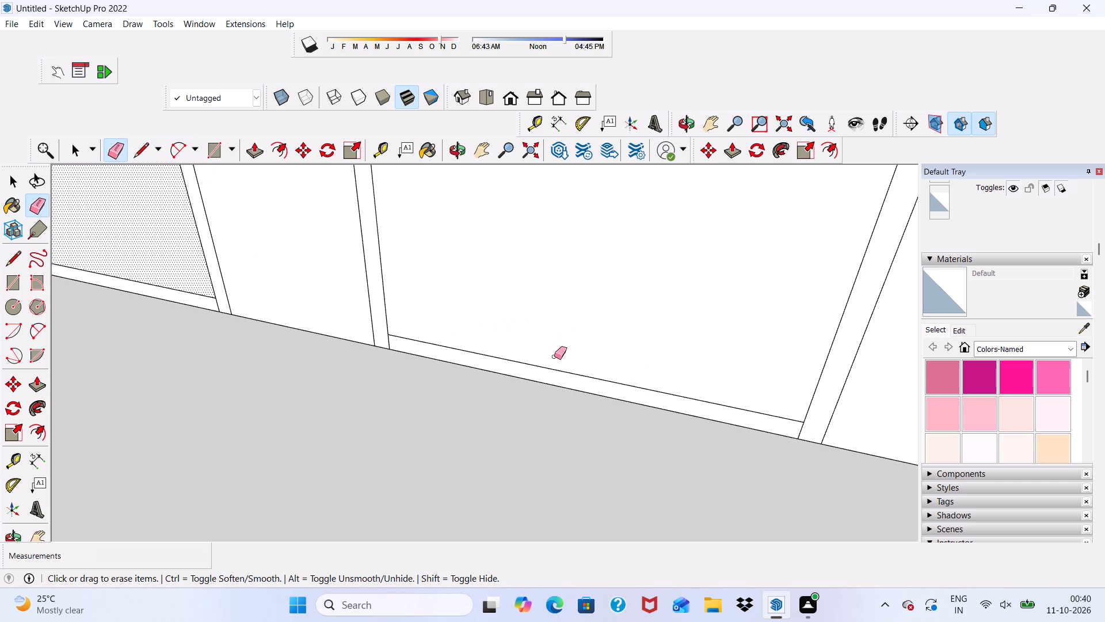
click(552, 367)
scroll(538, 361, down, 5)
scroll(125, 354, up, 1)
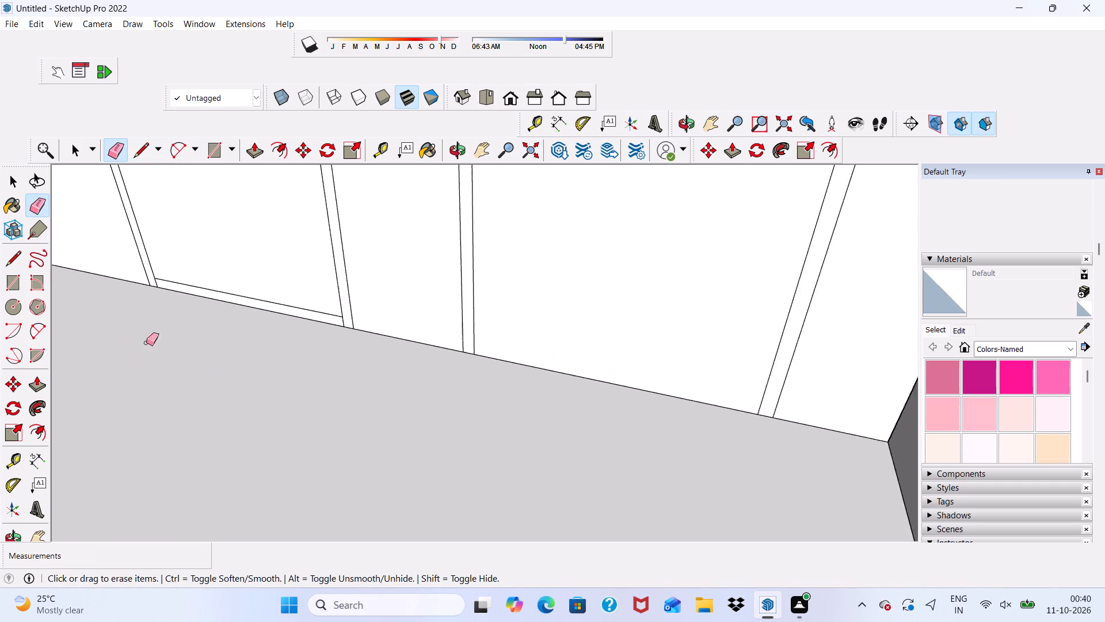
scroll(146, 343, up, 4)
drag(214, 272, 214, 278)
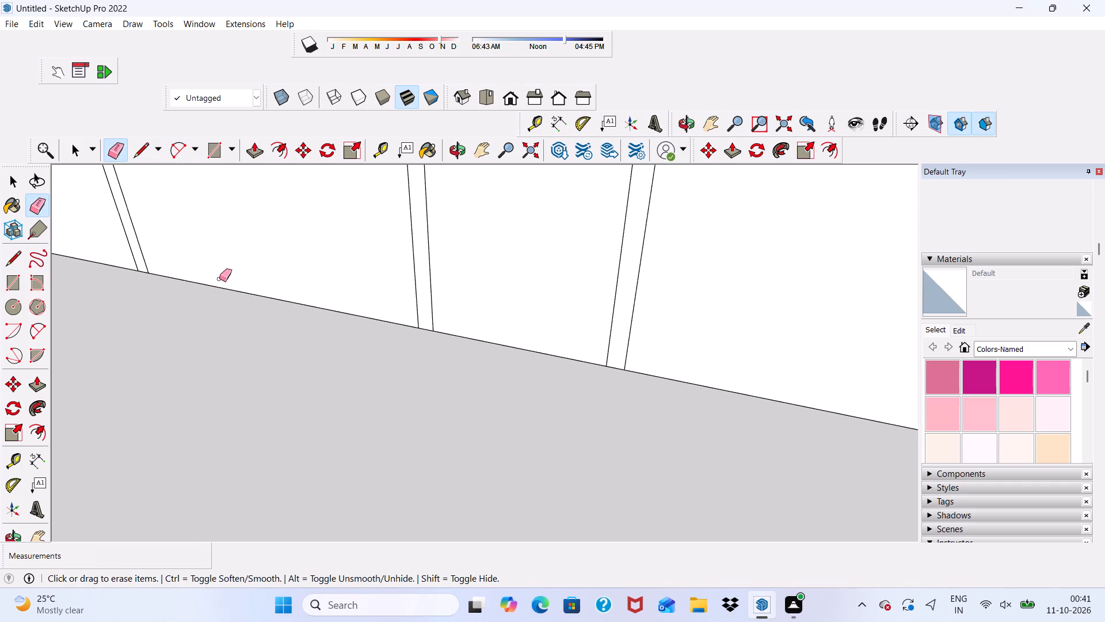
scroll(253, 282, down, 3)
key(space)
Draw a narrow mullion rectangle in the opening nearest the outer edge wall, from mid-top inner edge to the shelf.
scroll(407, 323, down, 7)
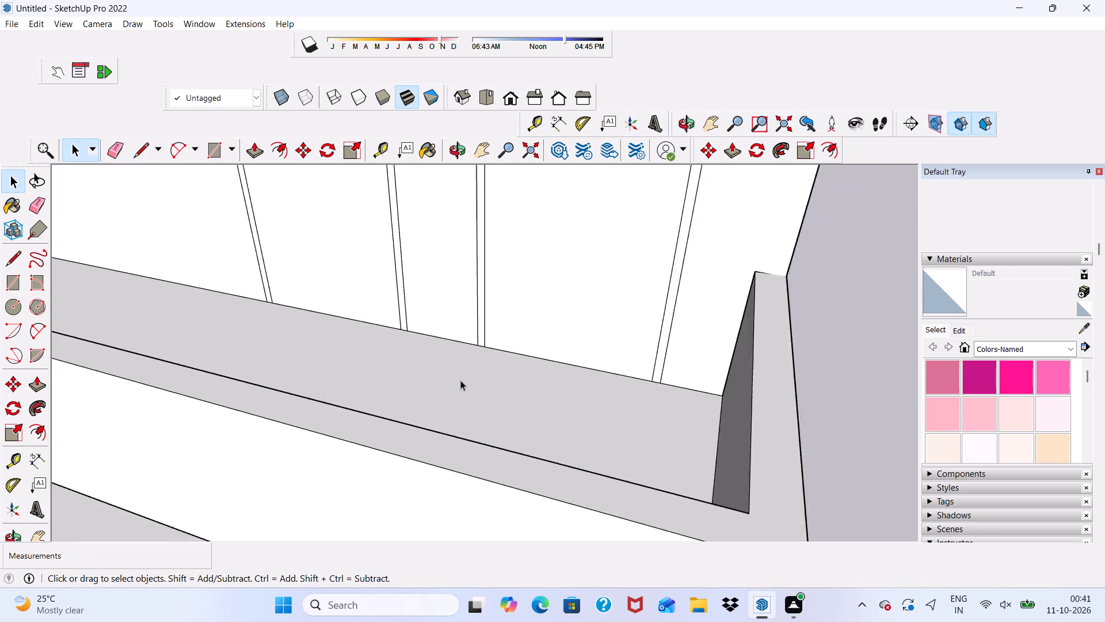
scroll(460, 380, down, 2)
middle_drag(485, 387, 539, 342)
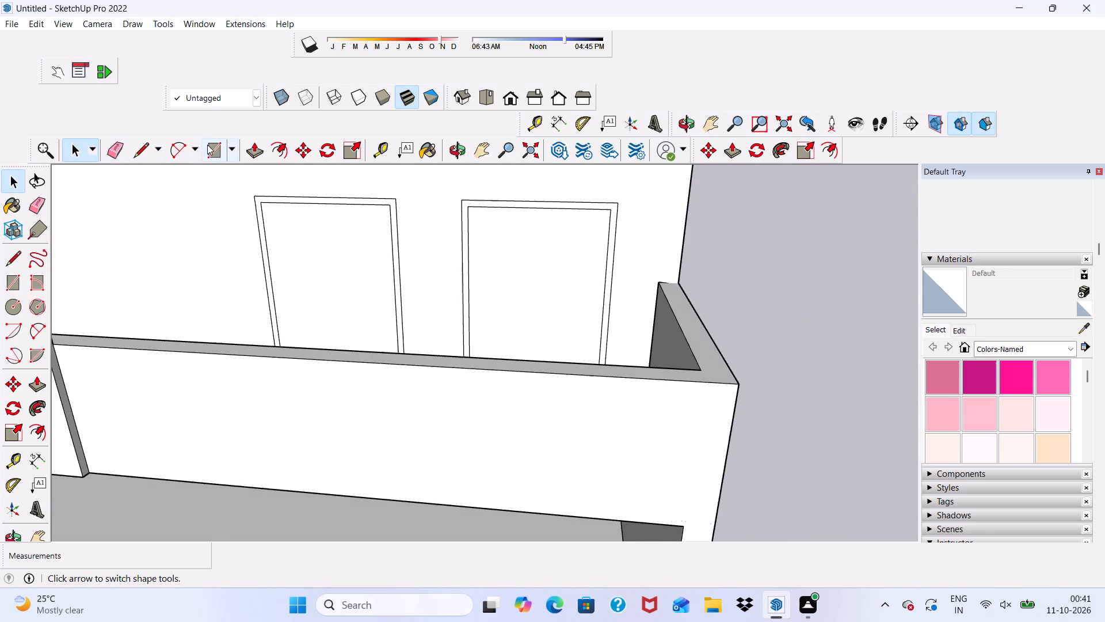
click(210, 153)
scroll(521, 258, up, 2)
click(544, 202)
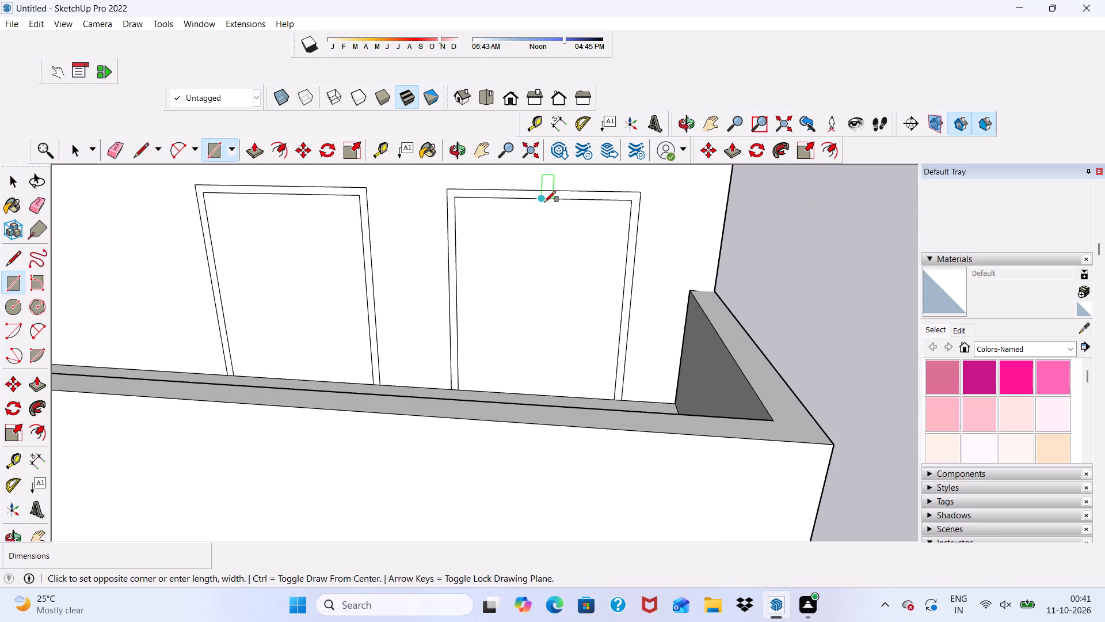
scroll(547, 253, down, 5)
middle_drag(559, 323, 558, 386)
scroll(554, 391, up, 8)
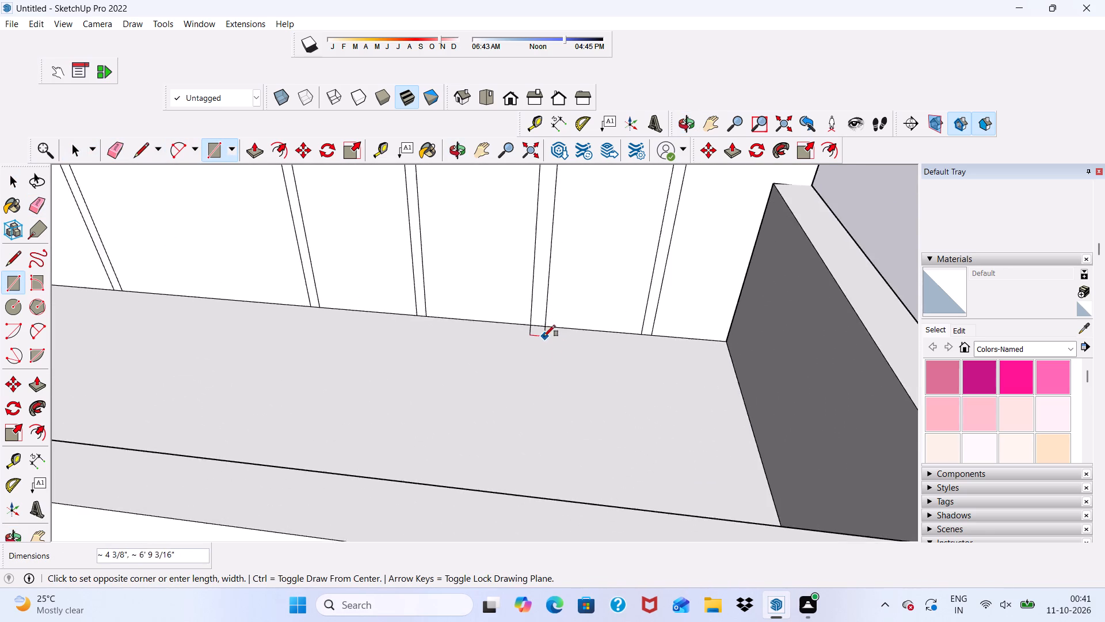
scroll(544, 336, up, 1)
click(543, 326)
scroll(506, 361, down, 9)
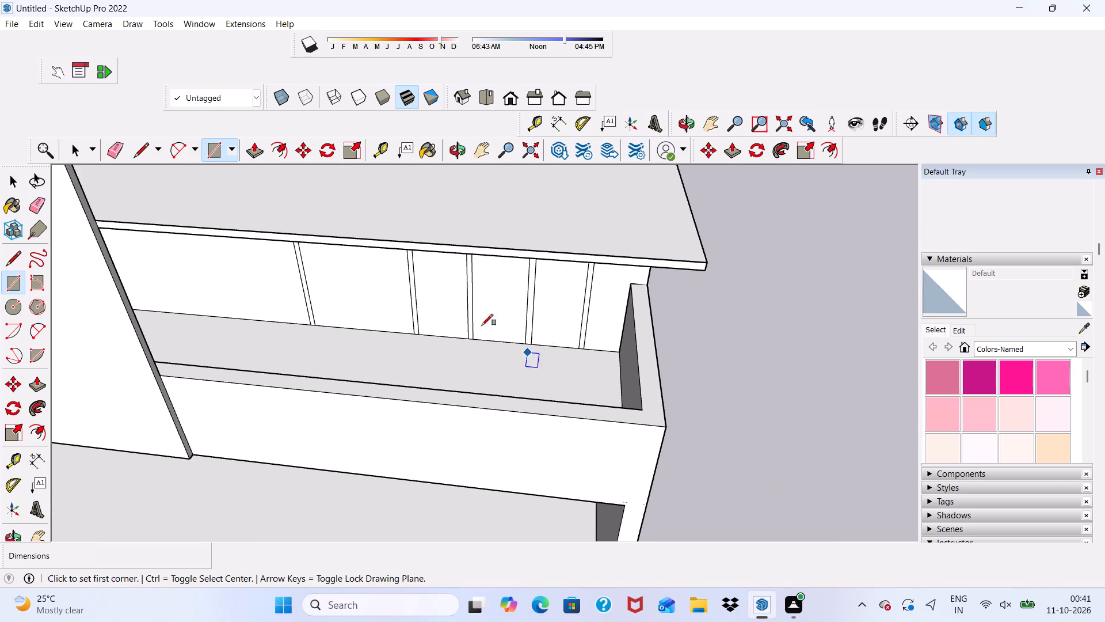
Draw a mullion rectangle about 5" by 6' 9" in the opening nearest the central panel, from mid-top inner edge to shelf.
middle_drag(348, 257, 356, 211)
scroll(357, 207, up, 5)
scroll(357, 207, down, 1)
scroll(336, 233, up, 3)
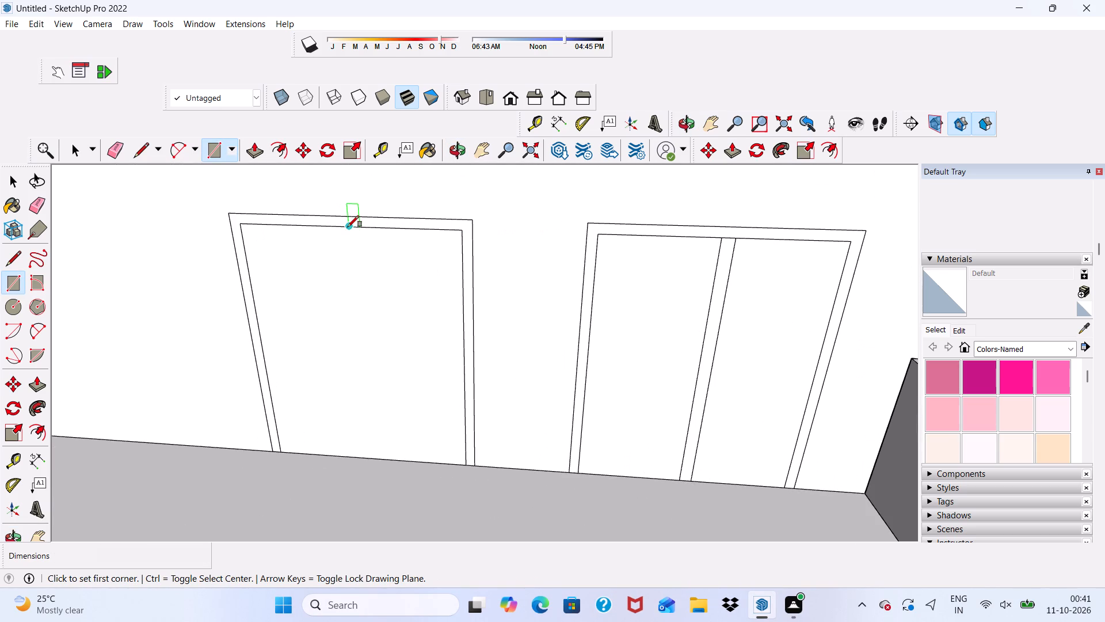
click(348, 227)
scroll(351, 328, down, 3)
scroll(366, 433, up, 5)
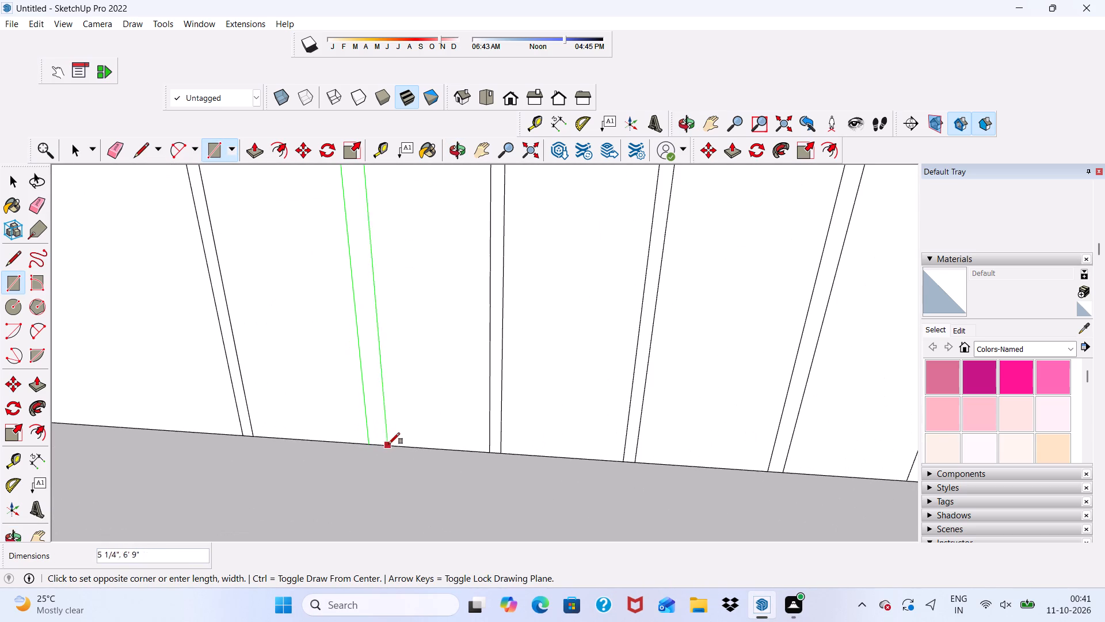
click(384, 443)
scroll(382, 446, down, 5)
key(space)
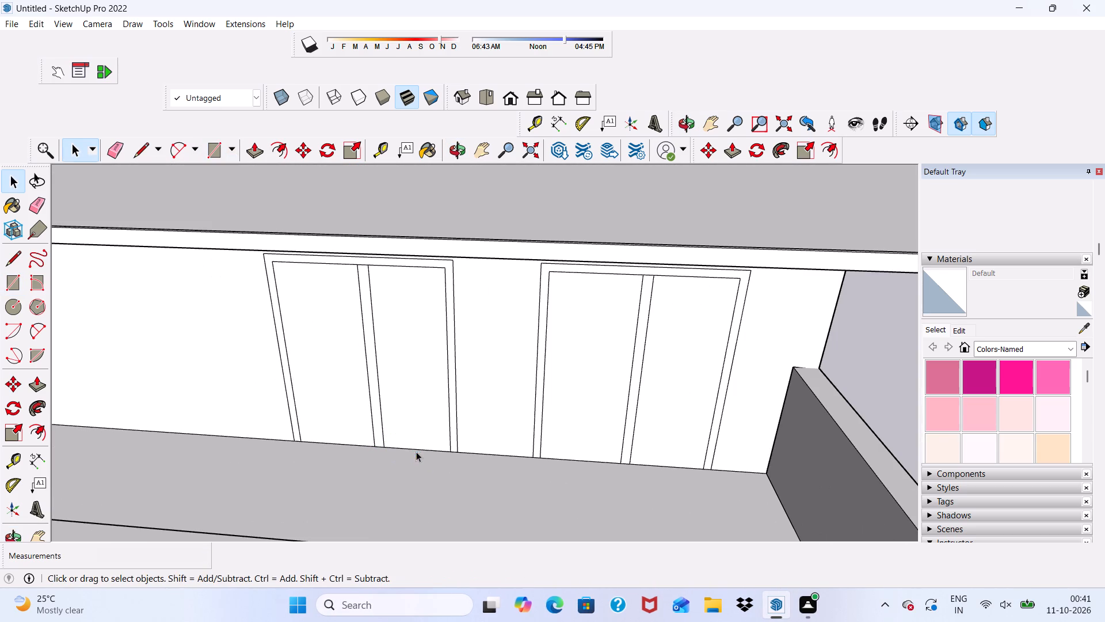
Erase the short edges at the tops of both mullions so each joins its surrounding frame.
click(119, 144)
scroll(430, 308, up, 4)
scroll(315, 229, up, 2)
click(326, 246)
scroll(333, 249, down, 8)
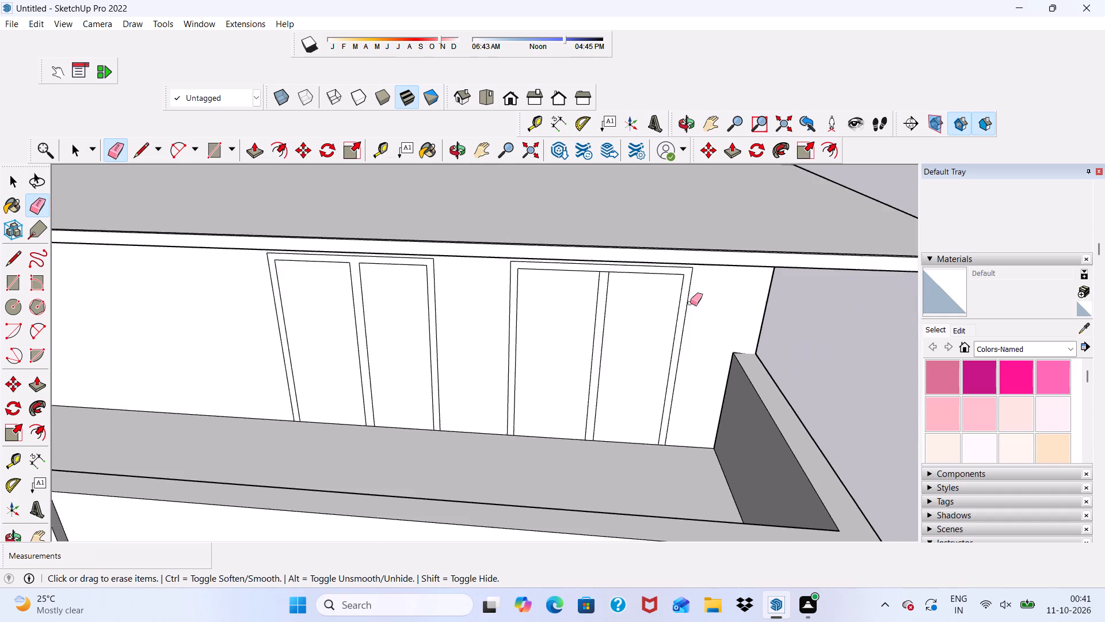
scroll(688, 299, up, 9)
click(566, 266)
scroll(566, 266, down, 3)
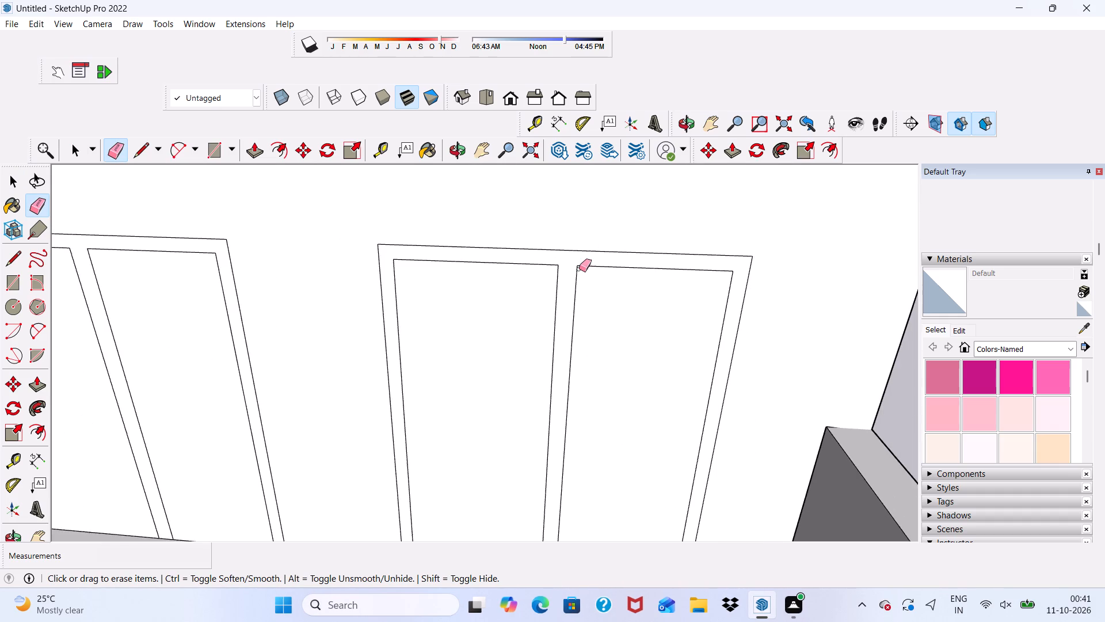
key(space)
Extrude the frame and mullion face of the opening nearest the outer edge wall by 3".
scroll(581, 269, up, 2)
click(557, 276)
click(563, 275)
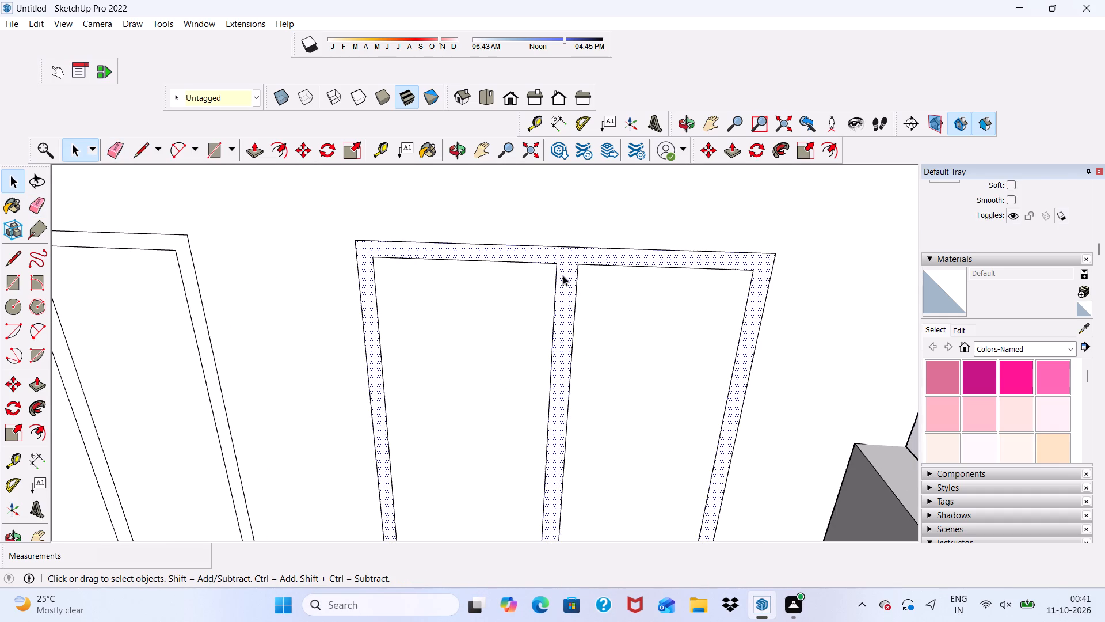
click(258, 148)
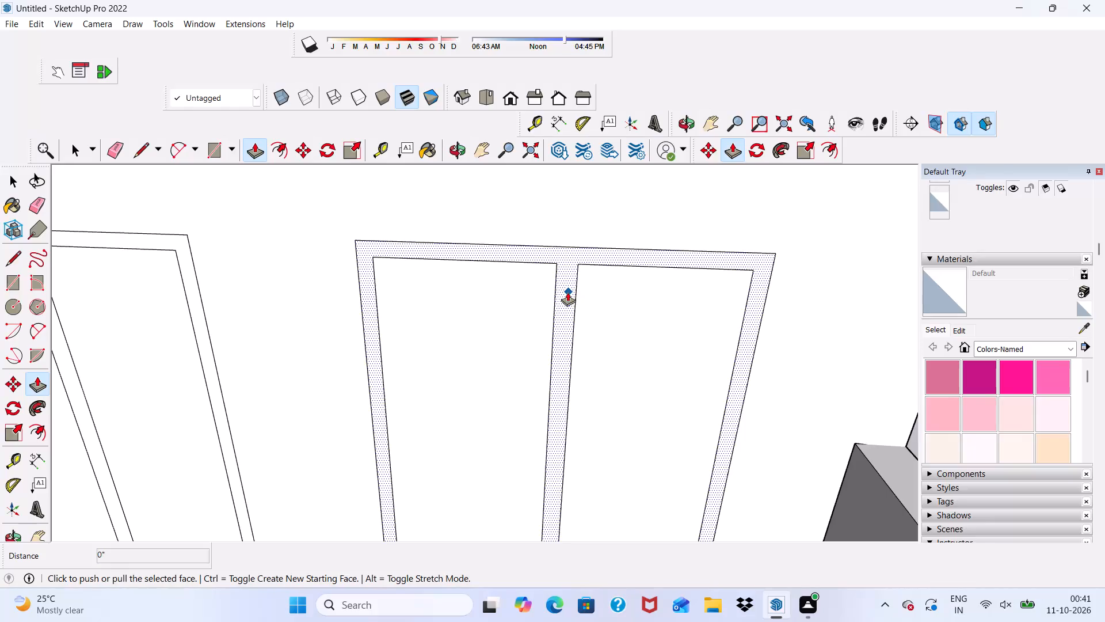
click(567, 292)
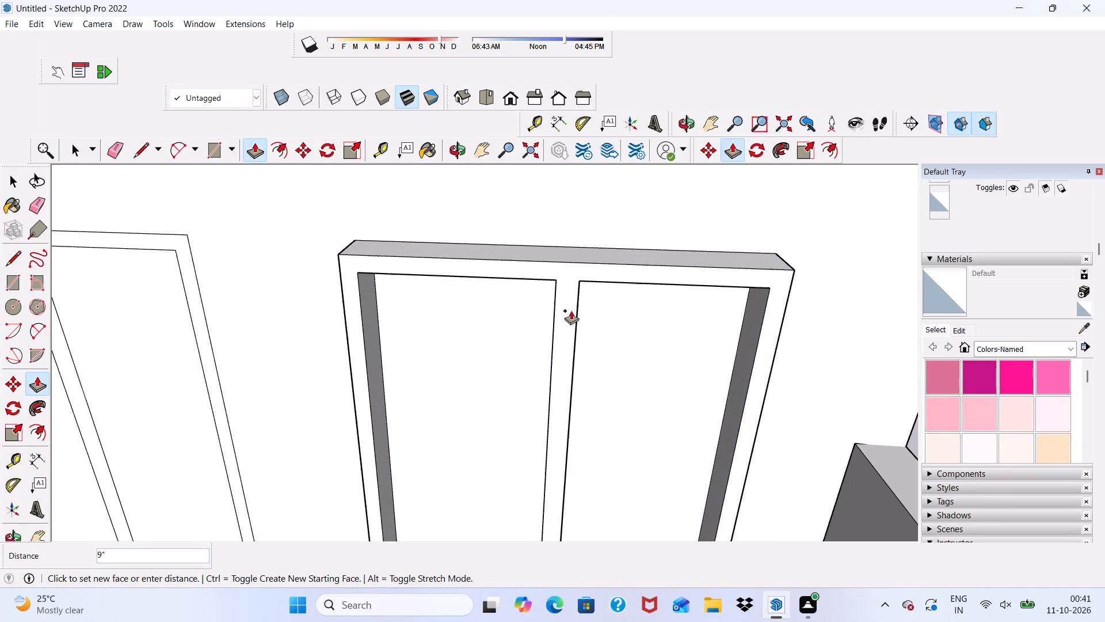
key(3)
key(shift+quotedbl)
key(Return)
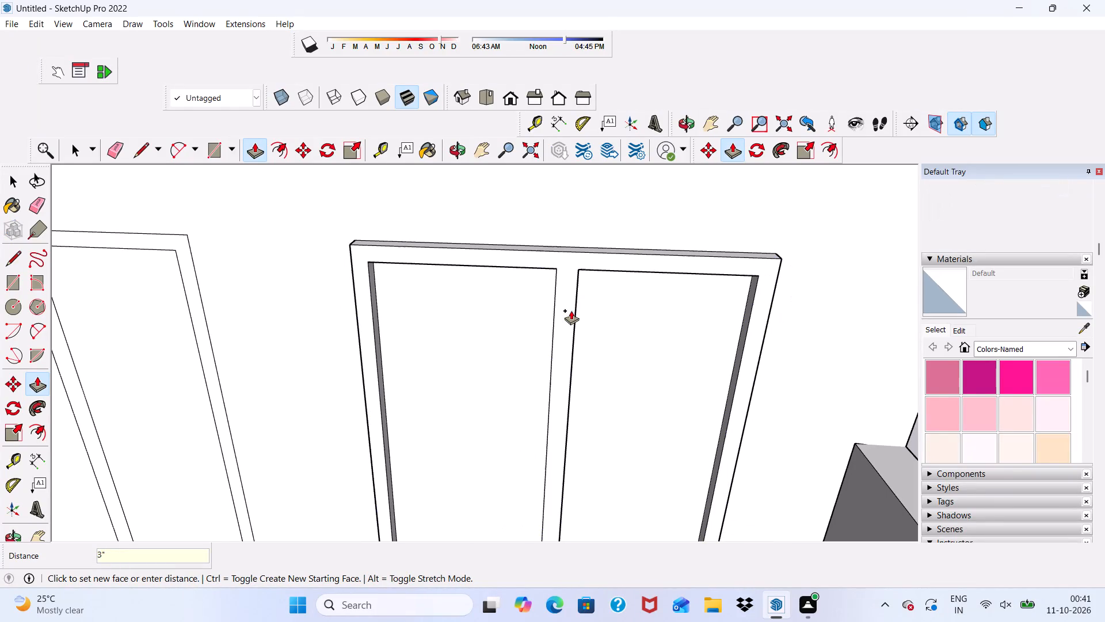
Extrude the frame and mullion face of the opening nearest the central panel 3" to match the adjacent frame.
scroll(204, 239, up, 4)
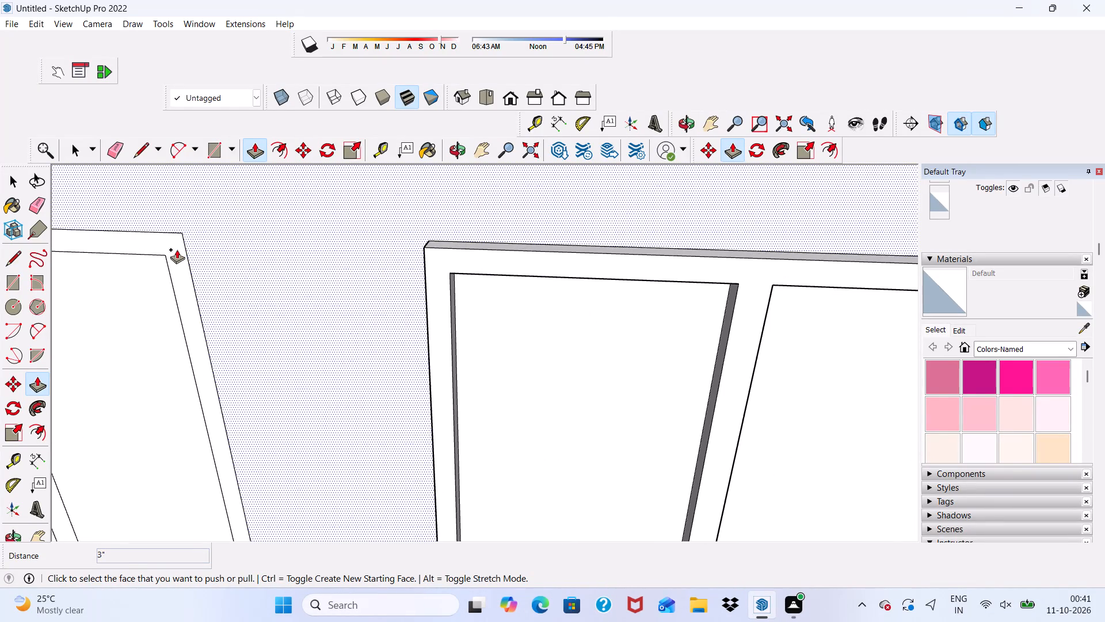
click(176, 249)
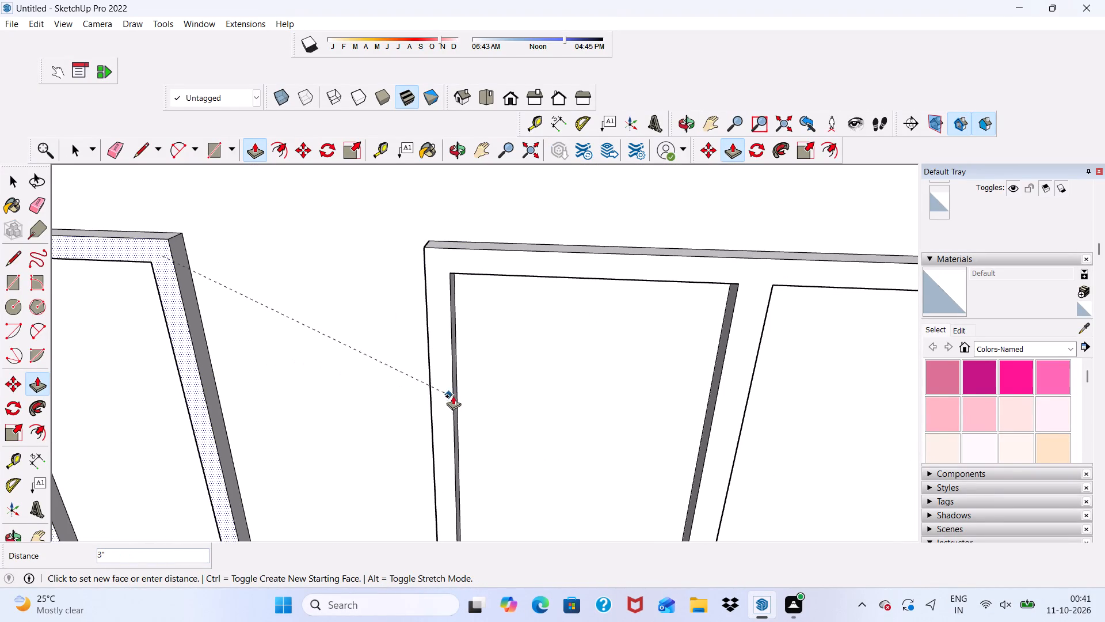
click(456, 397)
Examine the building from the front to check the framed openings on both sides of the central panel.
scroll(409, 312, down, 12)
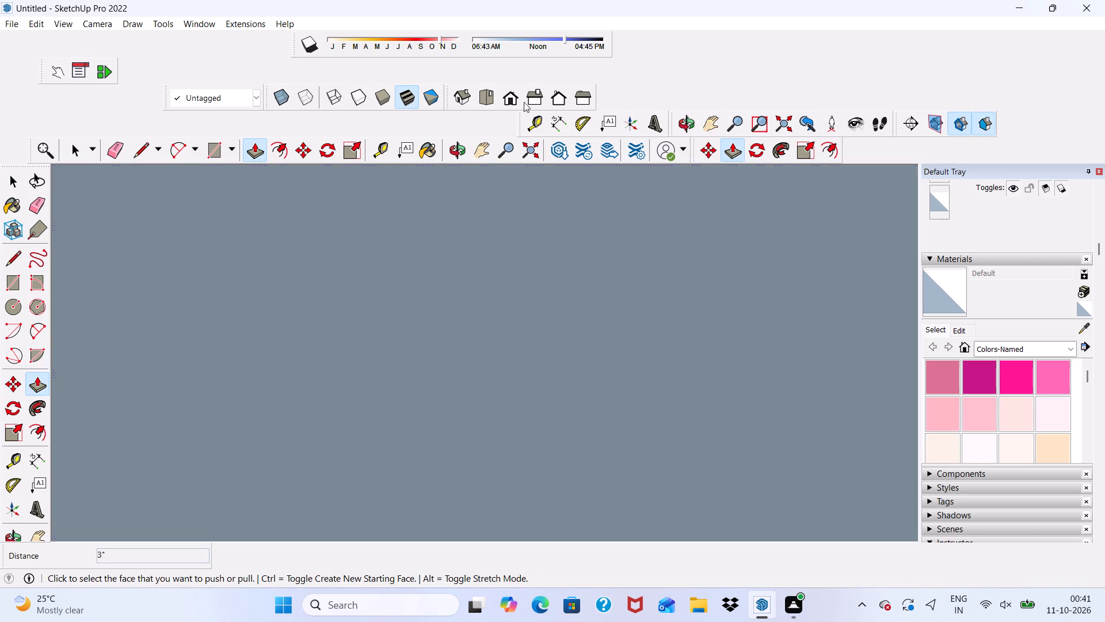
click(505, 97)
scroll(502, 144, down, 17)
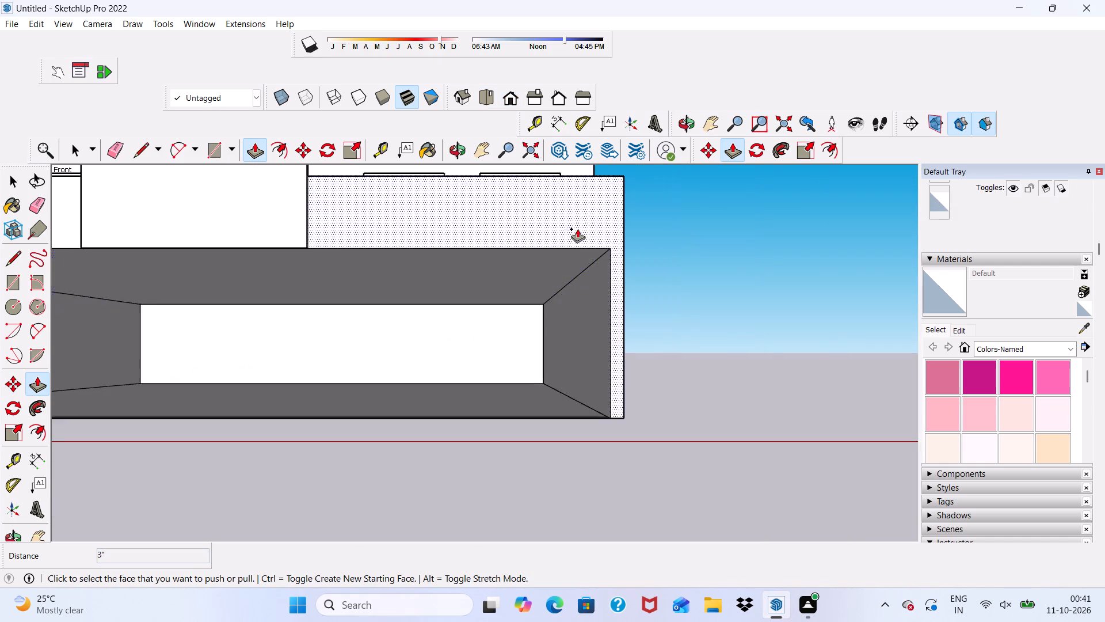
scroll(577, 229, down, 10)
middle_drag(490, 257, 448, 339)
scroll(494, 200, up, 1)
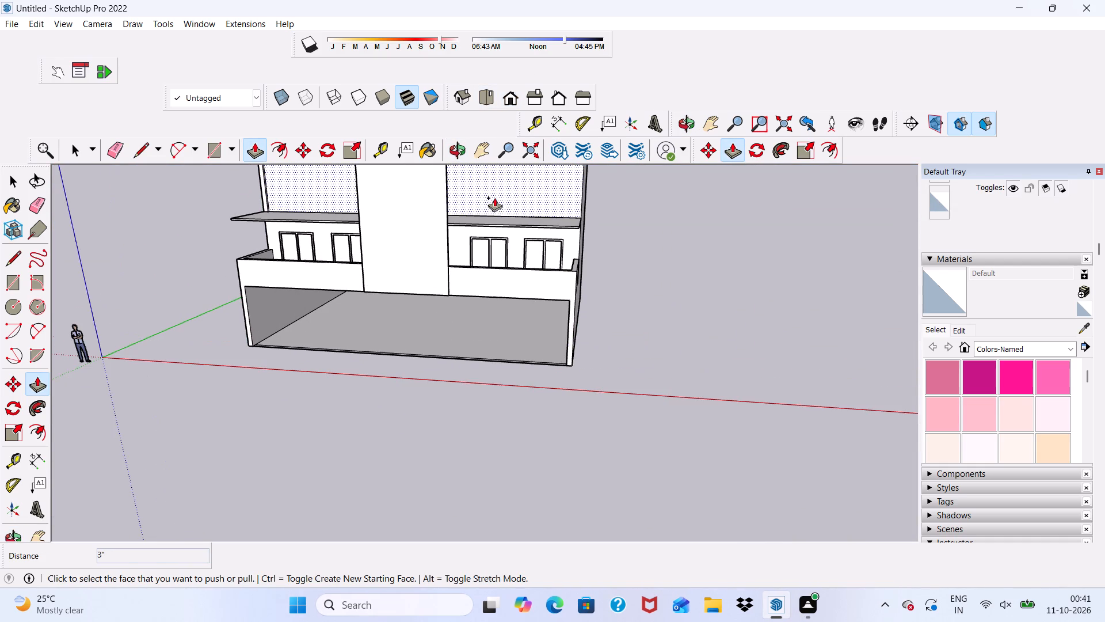
scroll(494, 198, up, 1)
key(space)
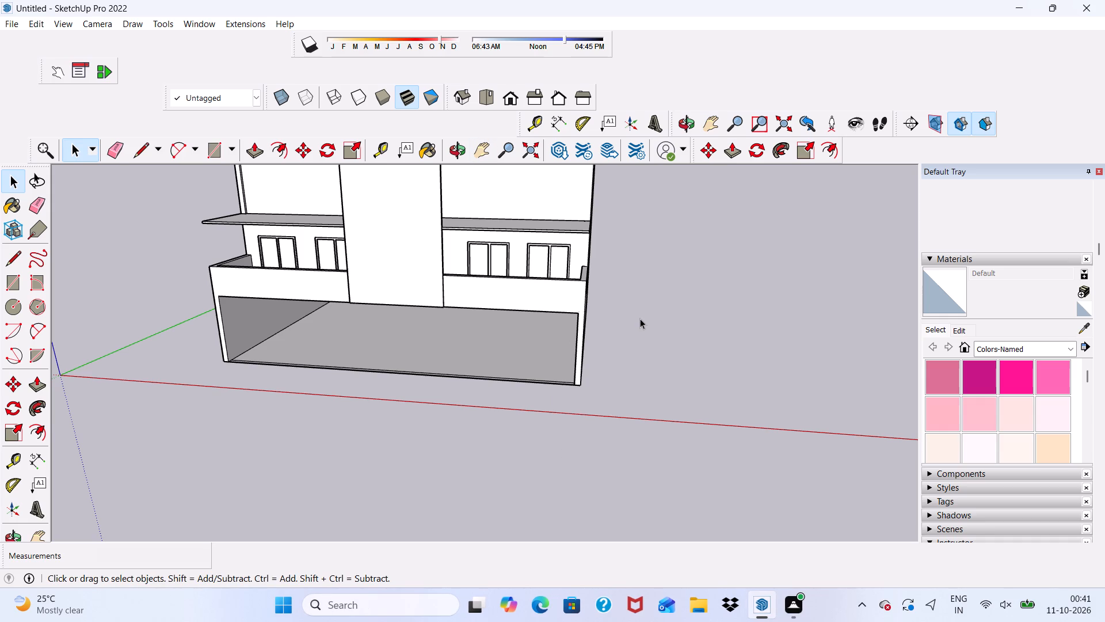
scroll(626, 316, down, 4)
scroll(519, 285, up, 11)
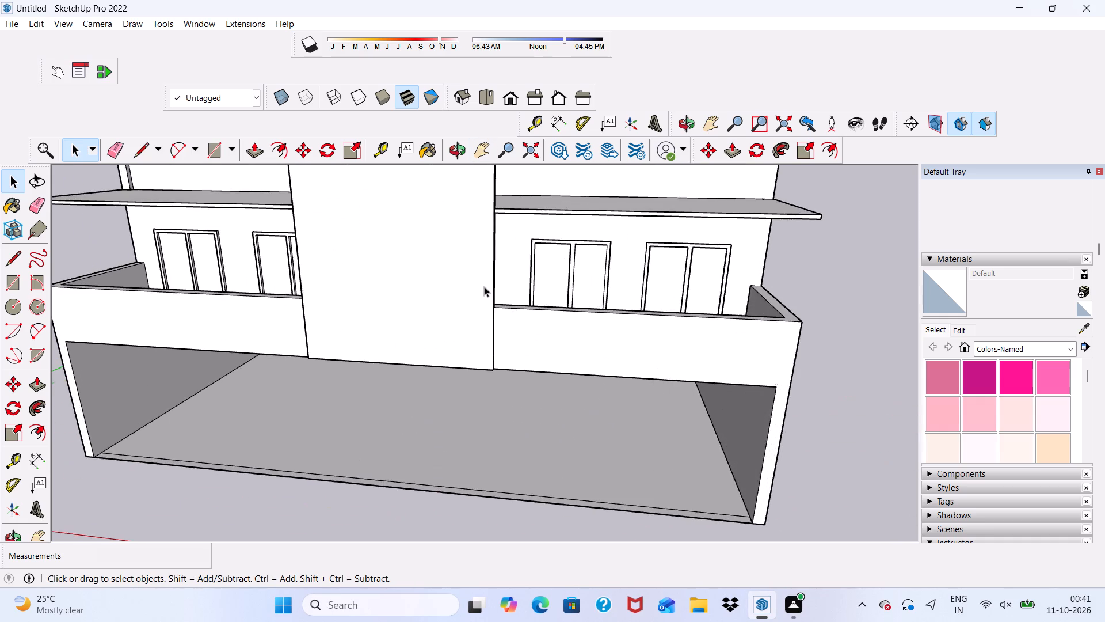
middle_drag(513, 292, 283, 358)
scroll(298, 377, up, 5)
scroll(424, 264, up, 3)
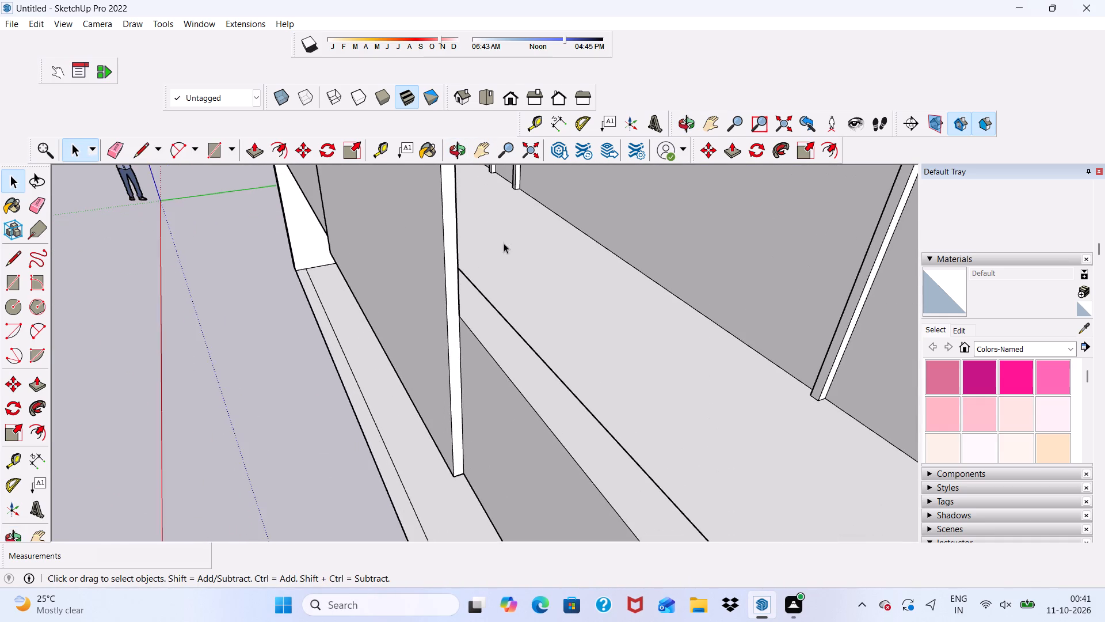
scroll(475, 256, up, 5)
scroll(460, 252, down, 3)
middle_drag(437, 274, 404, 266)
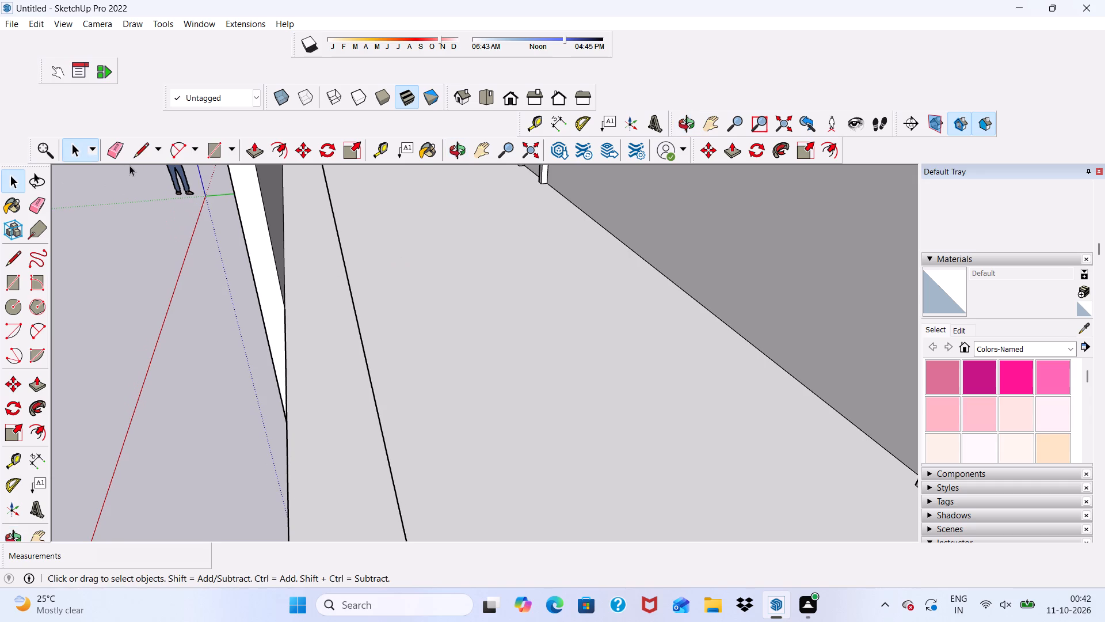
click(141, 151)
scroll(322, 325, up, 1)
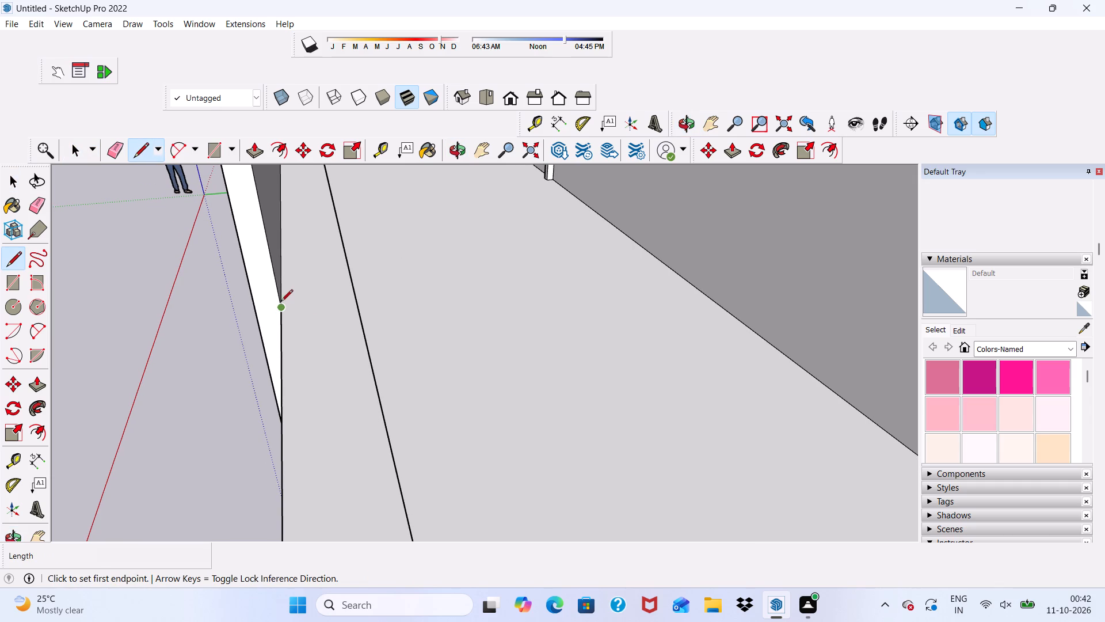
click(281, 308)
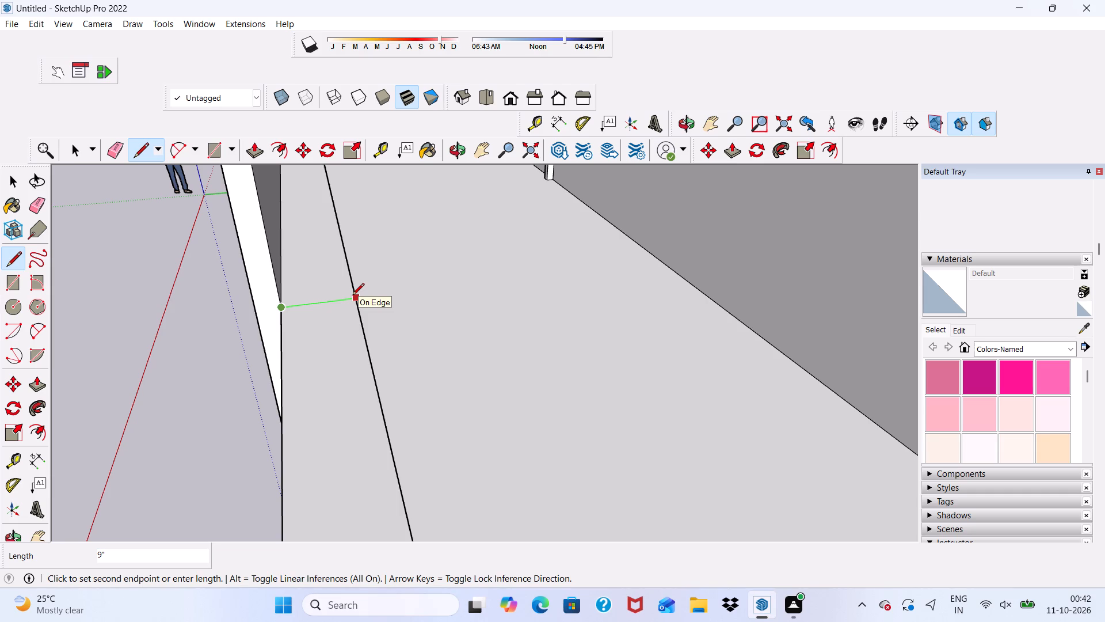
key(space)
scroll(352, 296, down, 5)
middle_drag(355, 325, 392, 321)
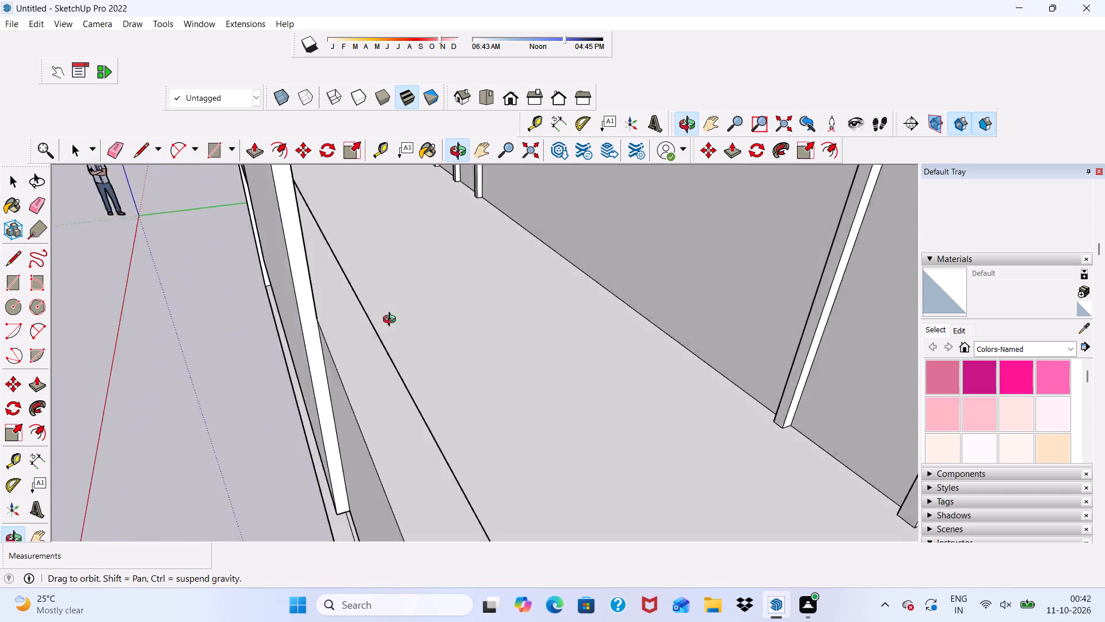
Draw a line about 9" long across the top of the front parapet, from its inner outer-end corner to the front edge.
middle_drag(392, 321, 561, 240)
scroll(449, 370, up, 4)
scroll(447, 316, down, 16)
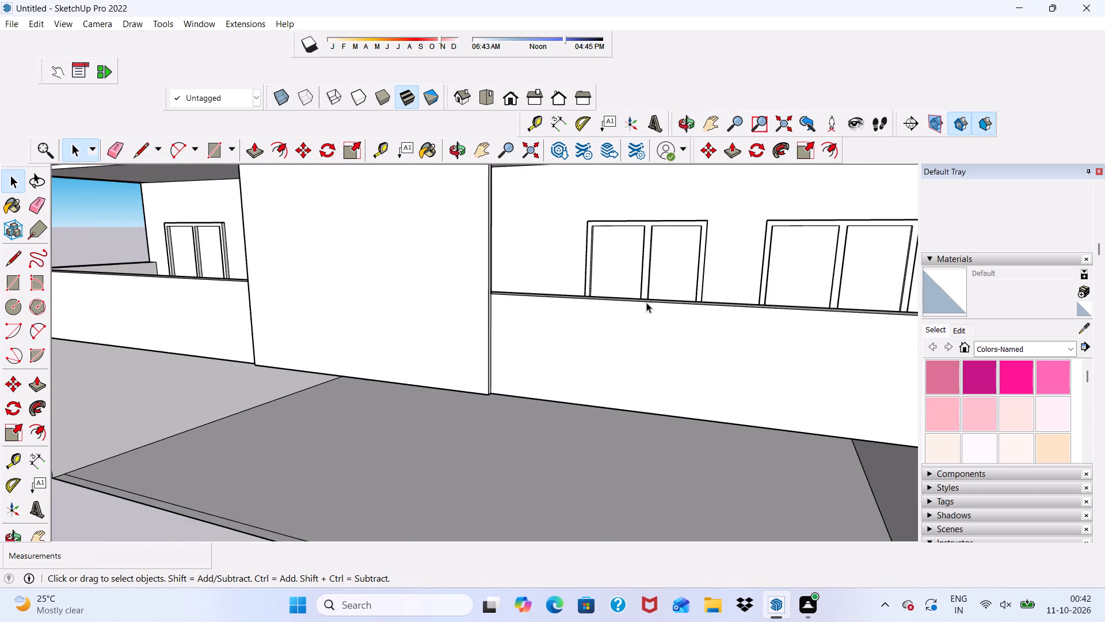
scroll(646, 302, down, 2)
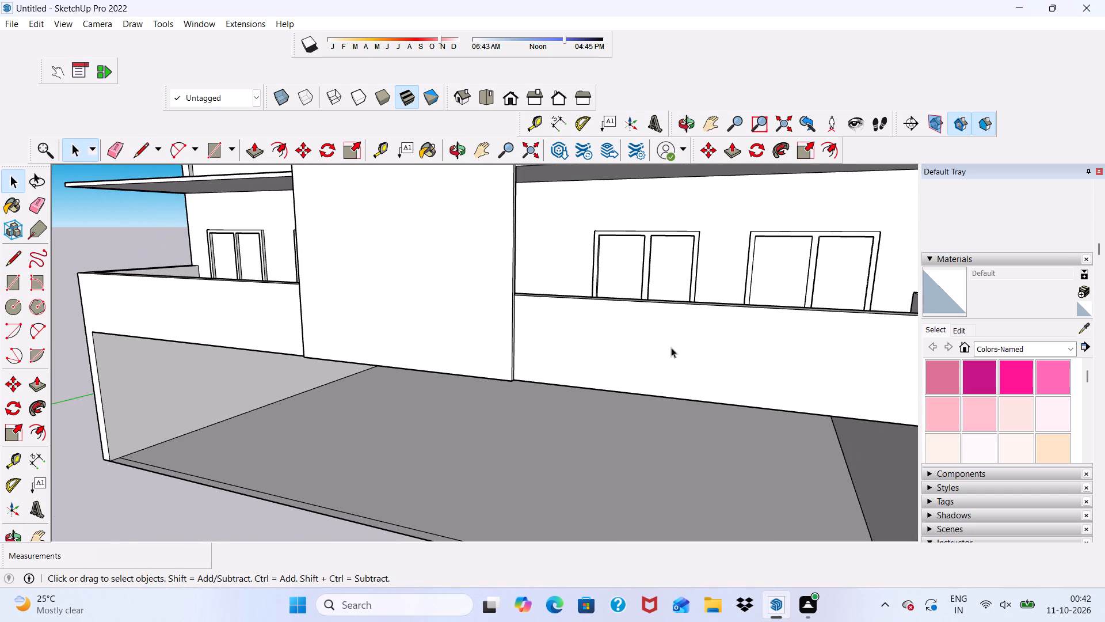
scroll(670, 349, down, 2)
scroll(621, 304, down, 4)
middle_drag(674, 360, 742, 391)
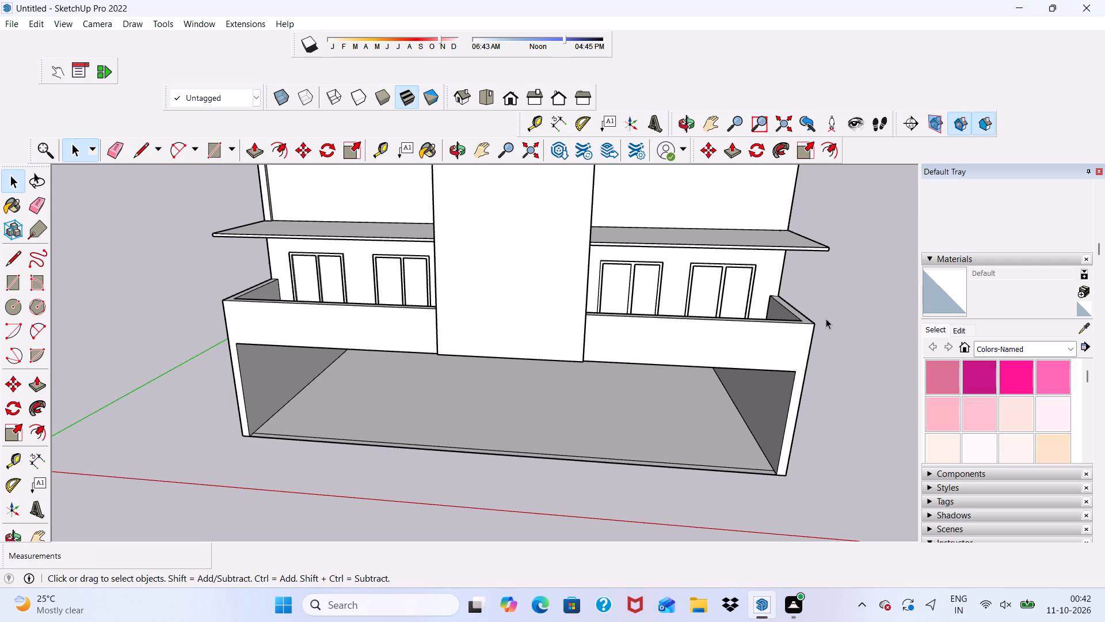
click(143, 146)
scroll(888, 371, up, 3)
scroll(748, 327, up, 5)
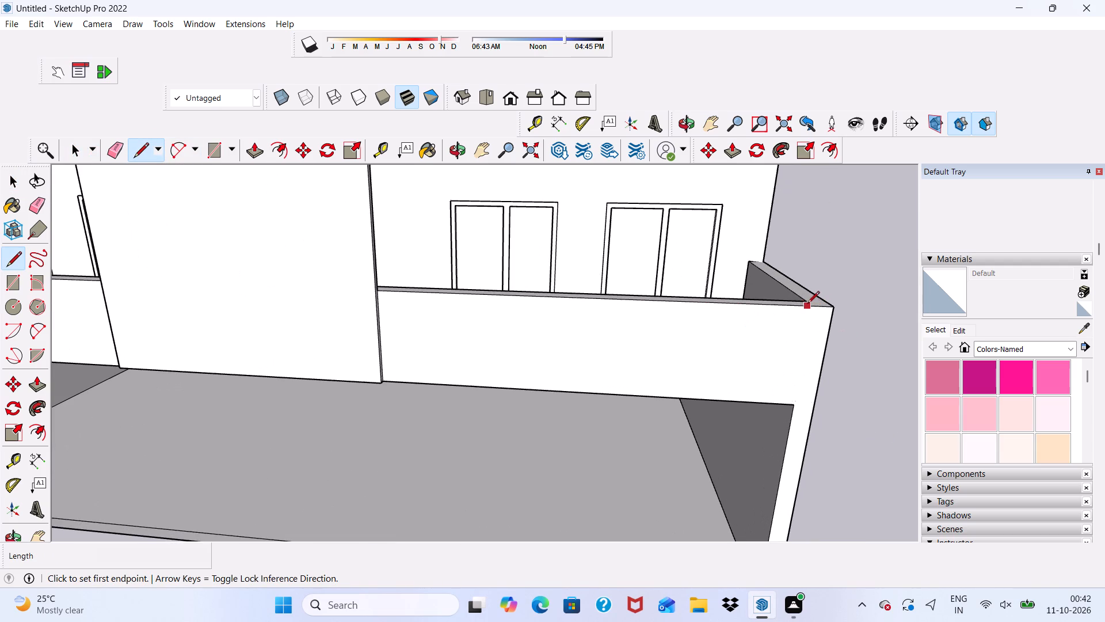
click(807, 301)
scroll(811, 311, up, 1)
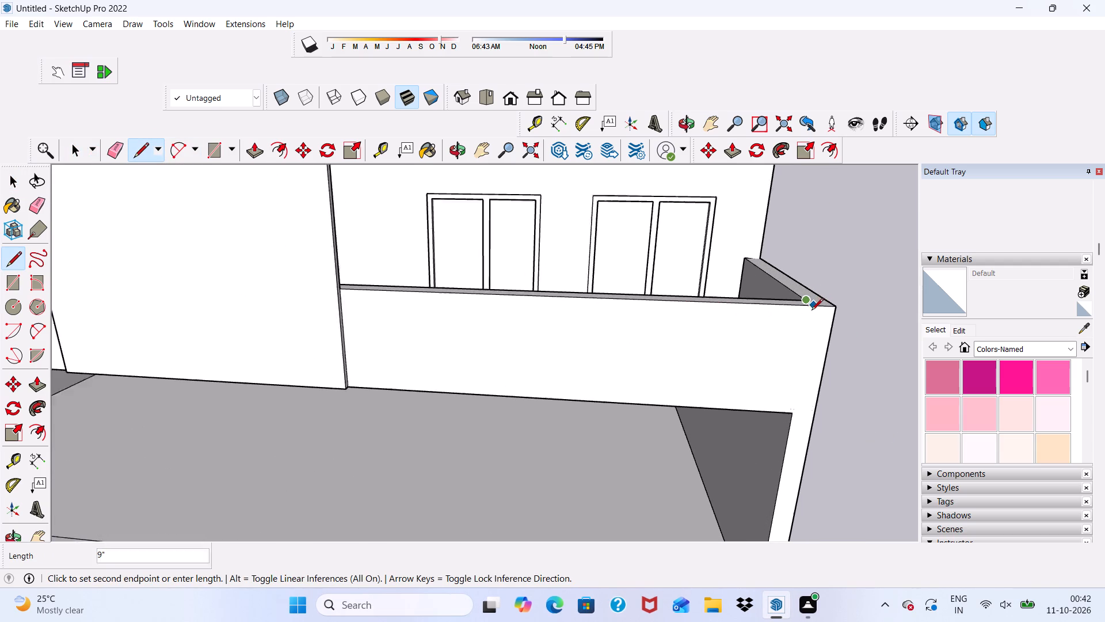
scroll(811, 311, up, 10)
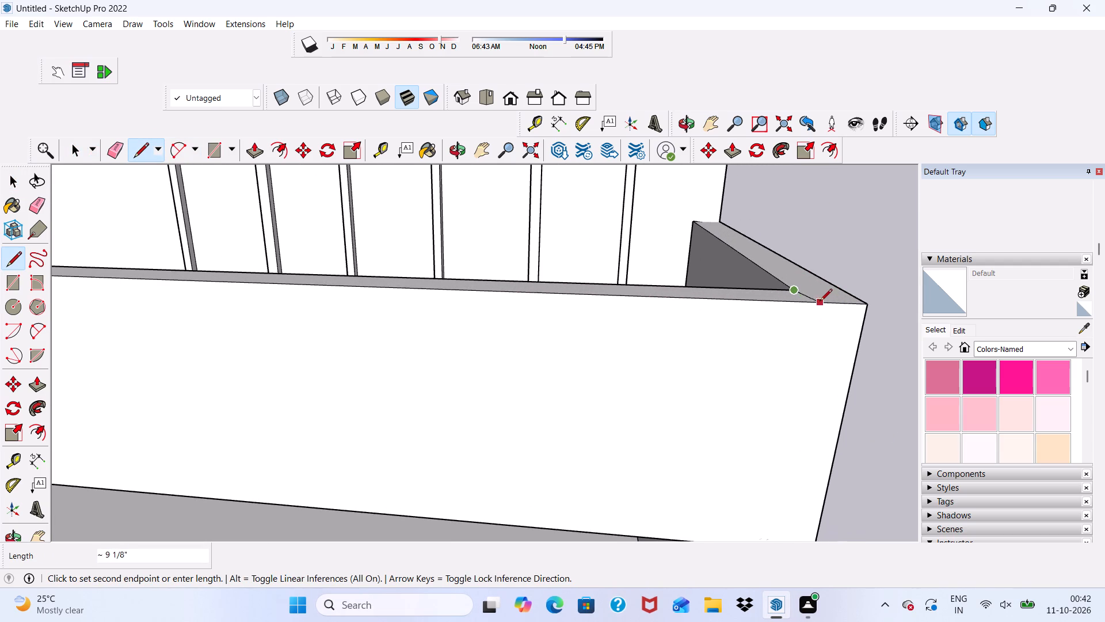
click(813, 302)
Draw a vertical line on the front face from the ground-level opening's upper corner to the parapet's top edge.
scroll(824, 389, down, 8)
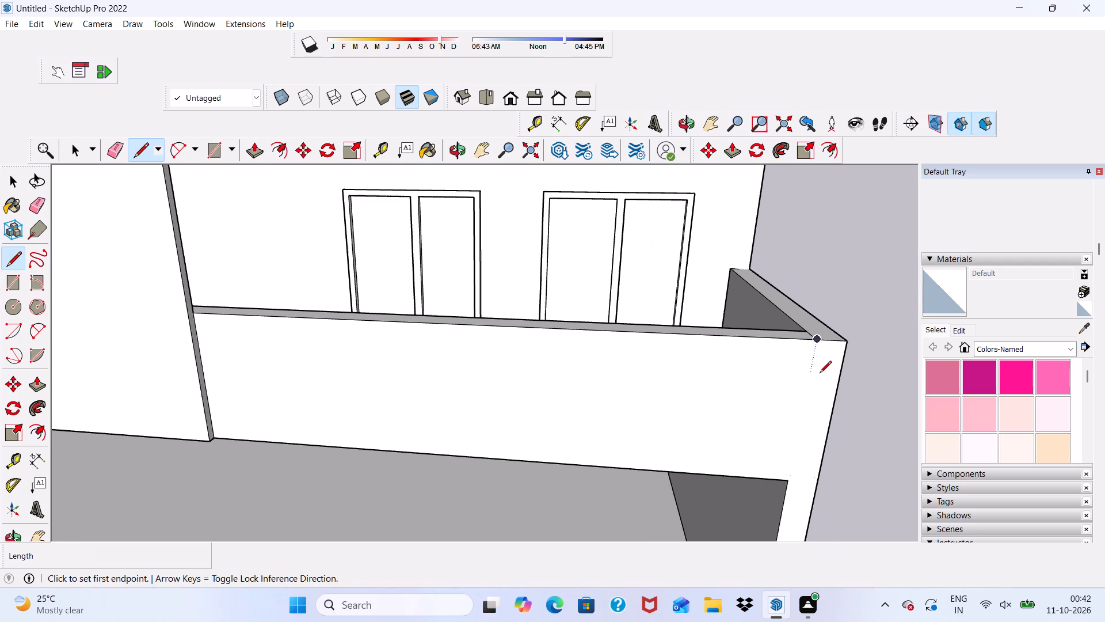
scroll(793, 466, up, 4)
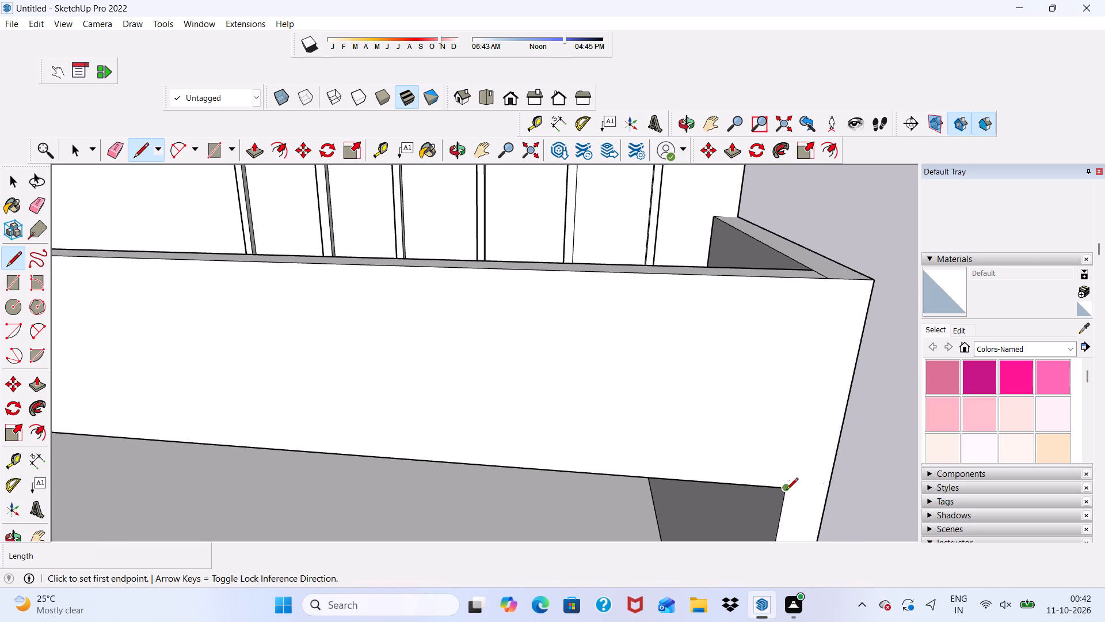
click(786, 491)
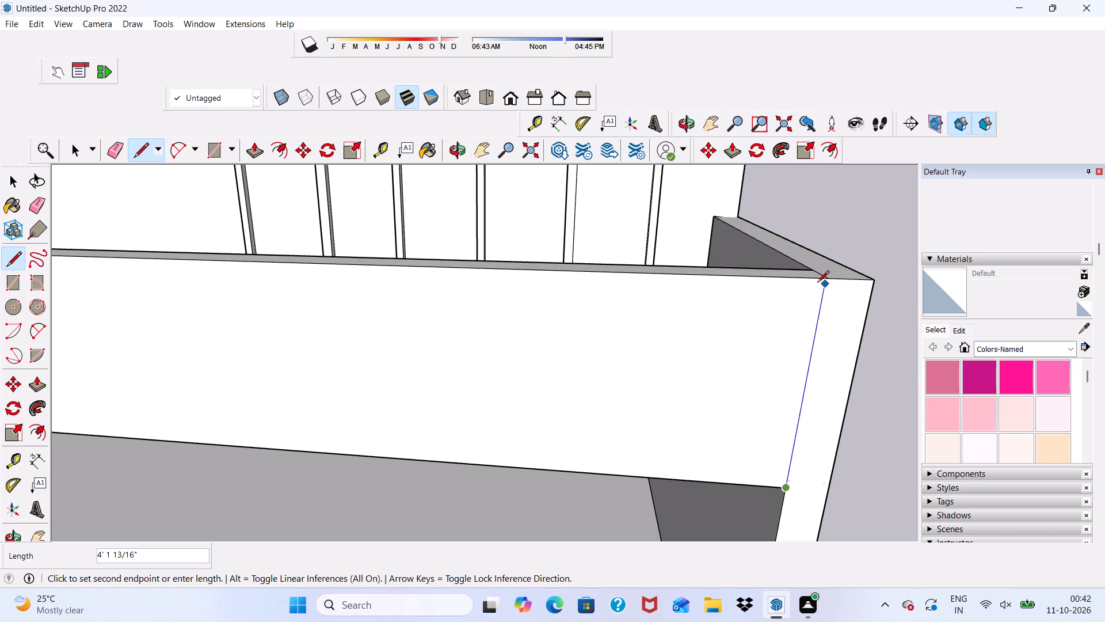
click(817, 283)
scroll(797, 318, down, 4)
scroll(831, 296, up, 10)
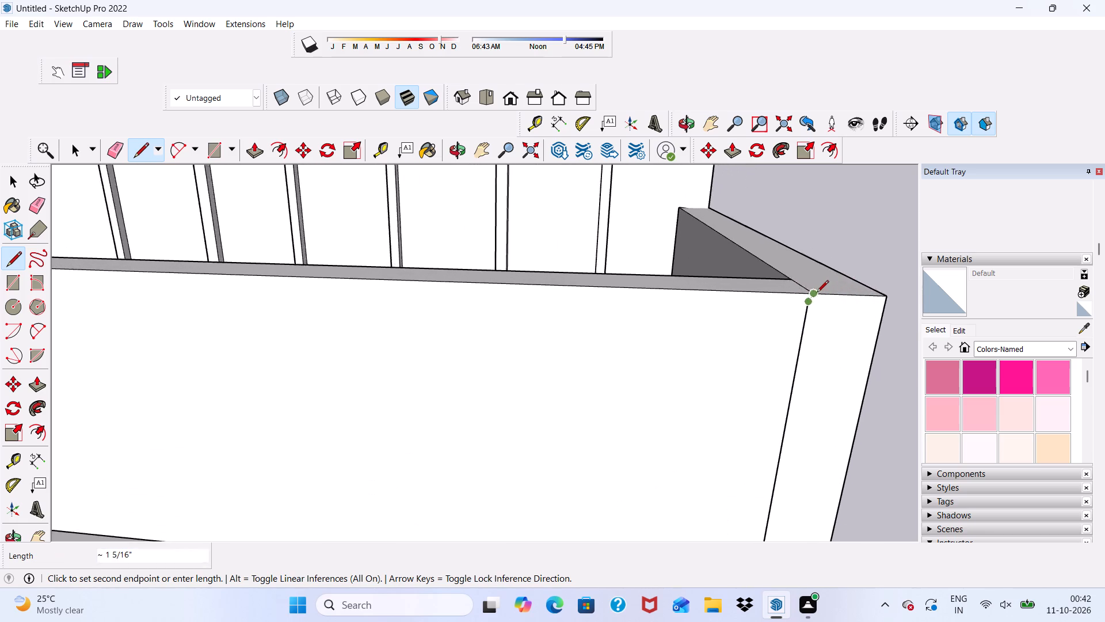
scroll(817, 293, up, 11)
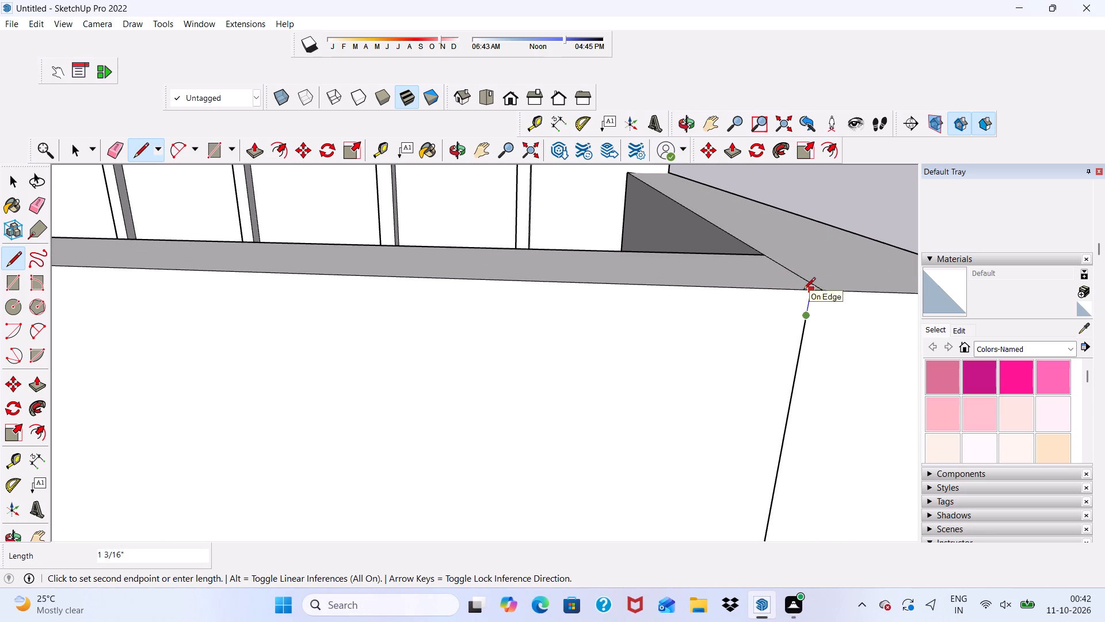
click(803, 290)
scroll(833, 306, down, 20)
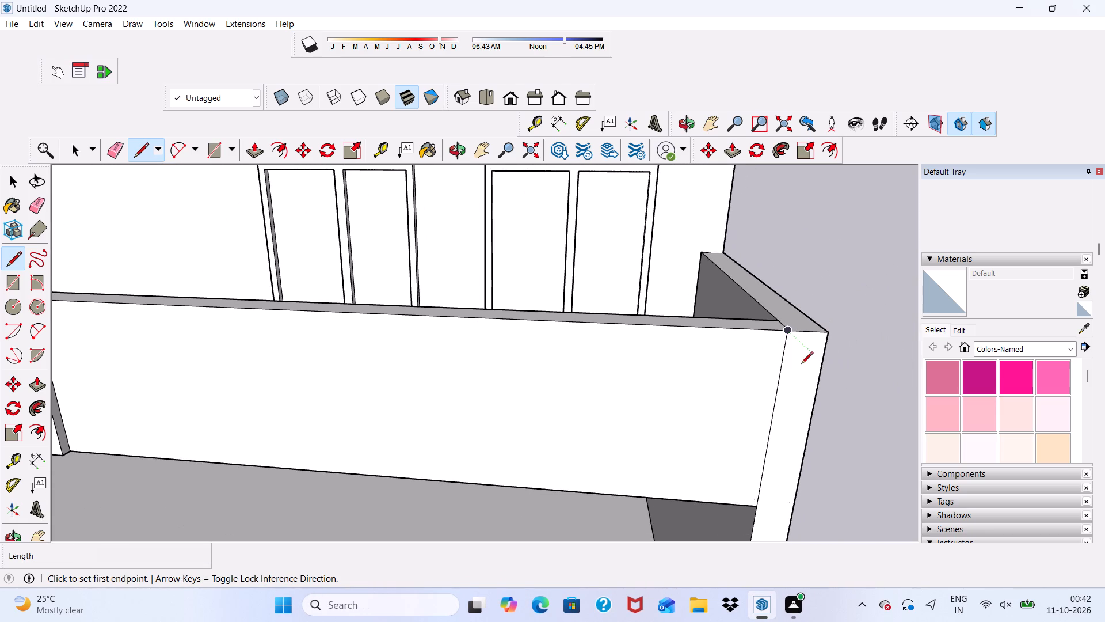
key(space)
key(space)
Draw a rectangle about 3 3/4" by 4' 3" on the parapet's front face beside the central panel, spanning its full height.
scroll(781, 376, down, 9)
middle_drag(669, 389, 711, 316)
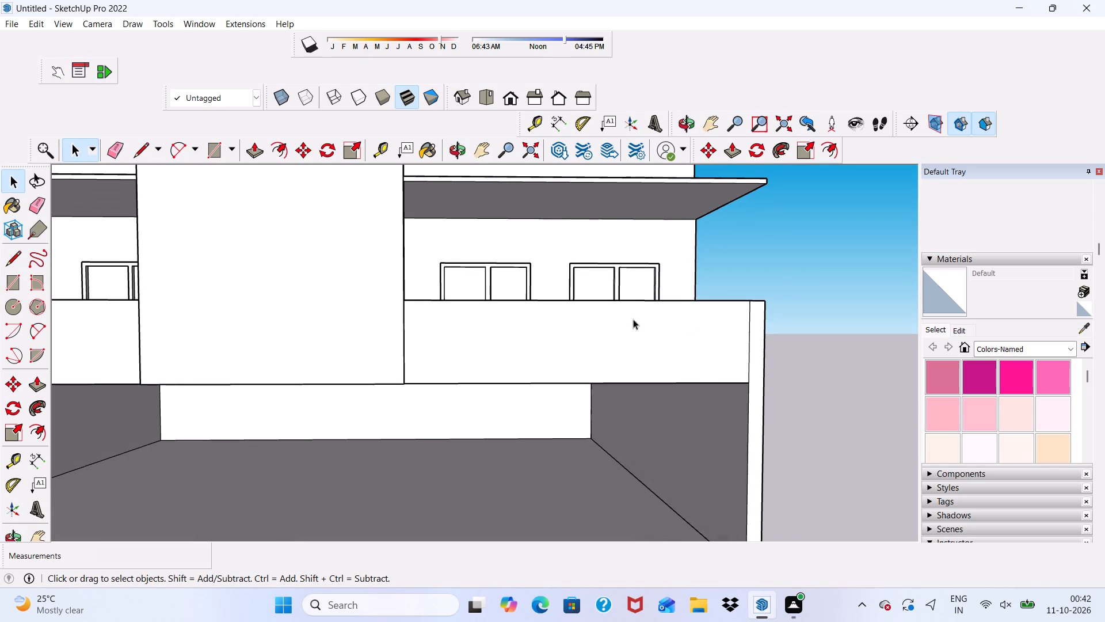
click(222, 154)
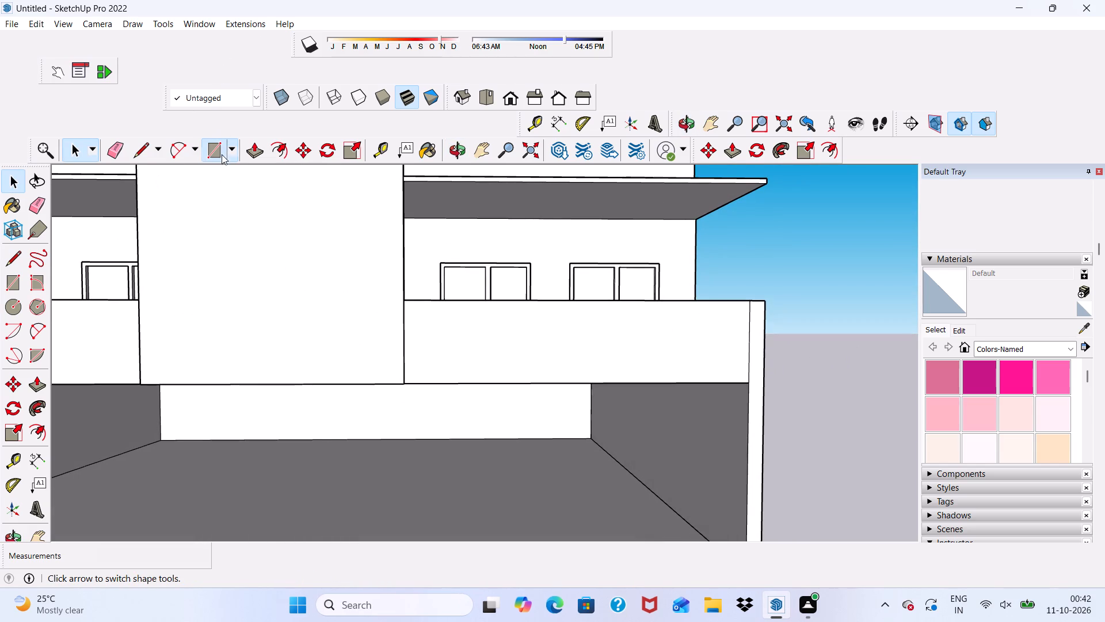
scroll(420, 392, up, 5)
scroll(391, 357, down, 5)
middle_drag(395, 327, 359, 344)
scroll(365, 374, up, 6)
scroll(357, 331, down, 4)
scroll(389, 332, up, 5)
scroll(372, 326, down, 4)
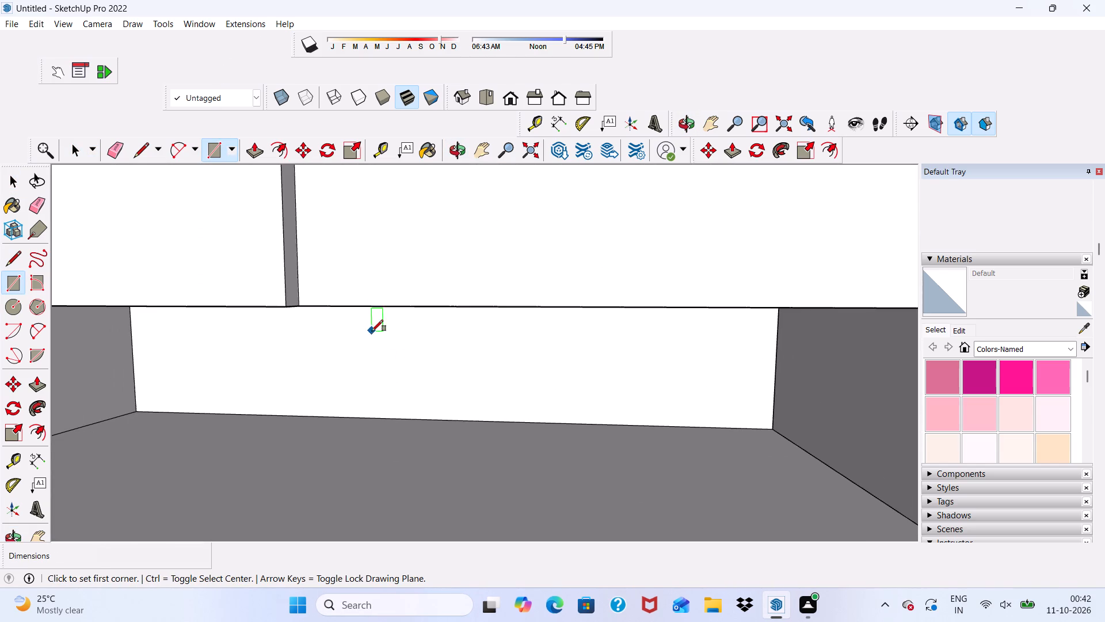
click(311, 304)
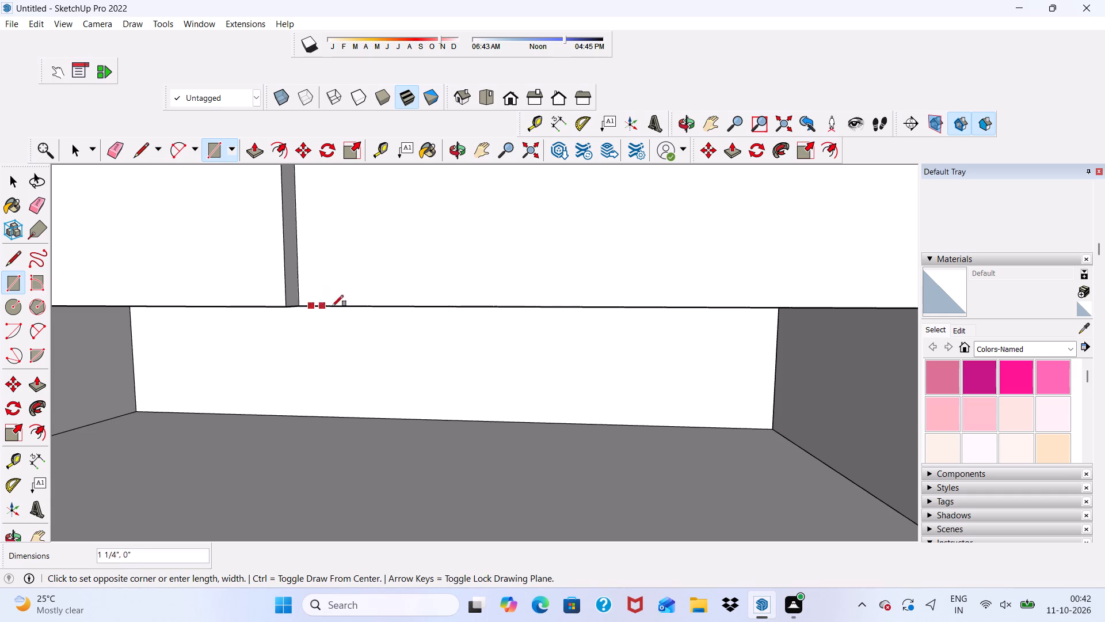
scroll(333, 308, down, 11)
scroll(369, 253, up, 5)
scroll(367, 252, down, 3)
scroll(357, 263, up, 9)
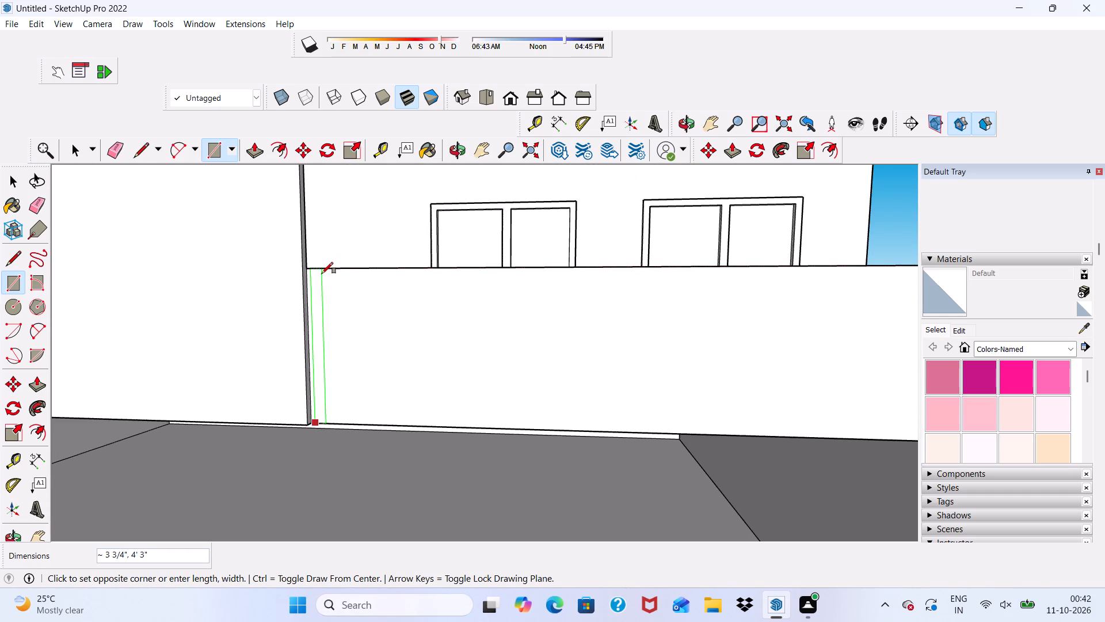
click(322, 274)
scroll(322, 274, down, 7)
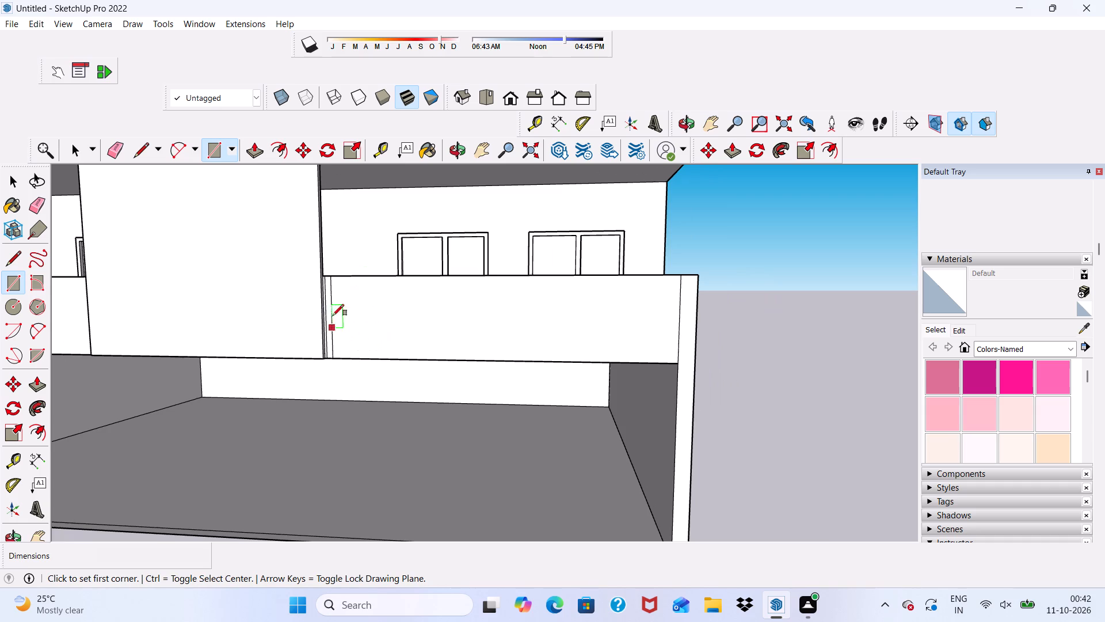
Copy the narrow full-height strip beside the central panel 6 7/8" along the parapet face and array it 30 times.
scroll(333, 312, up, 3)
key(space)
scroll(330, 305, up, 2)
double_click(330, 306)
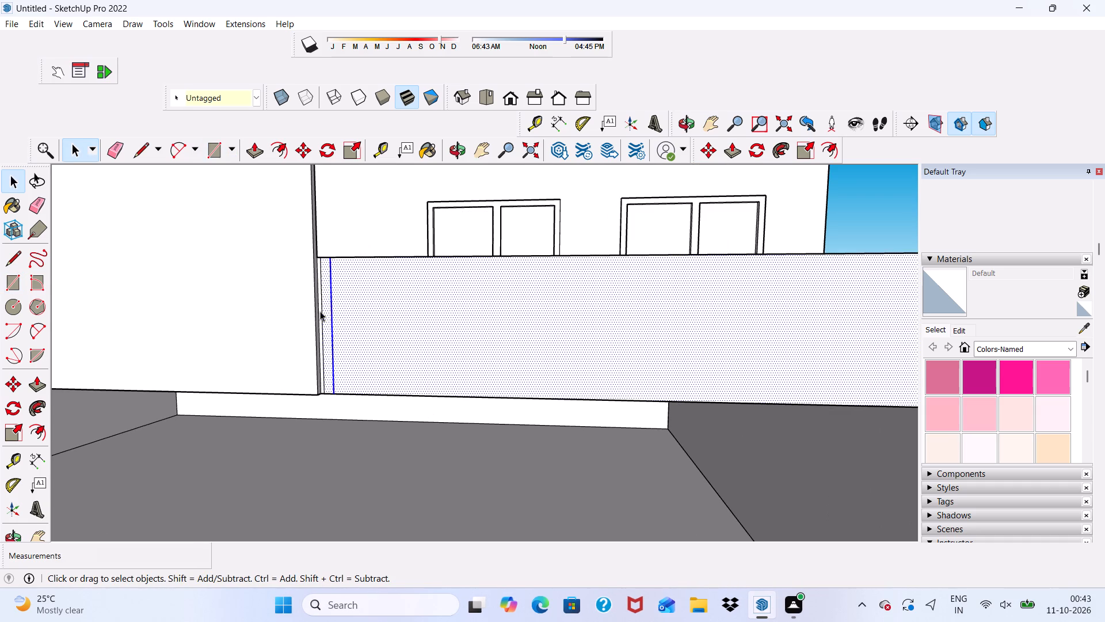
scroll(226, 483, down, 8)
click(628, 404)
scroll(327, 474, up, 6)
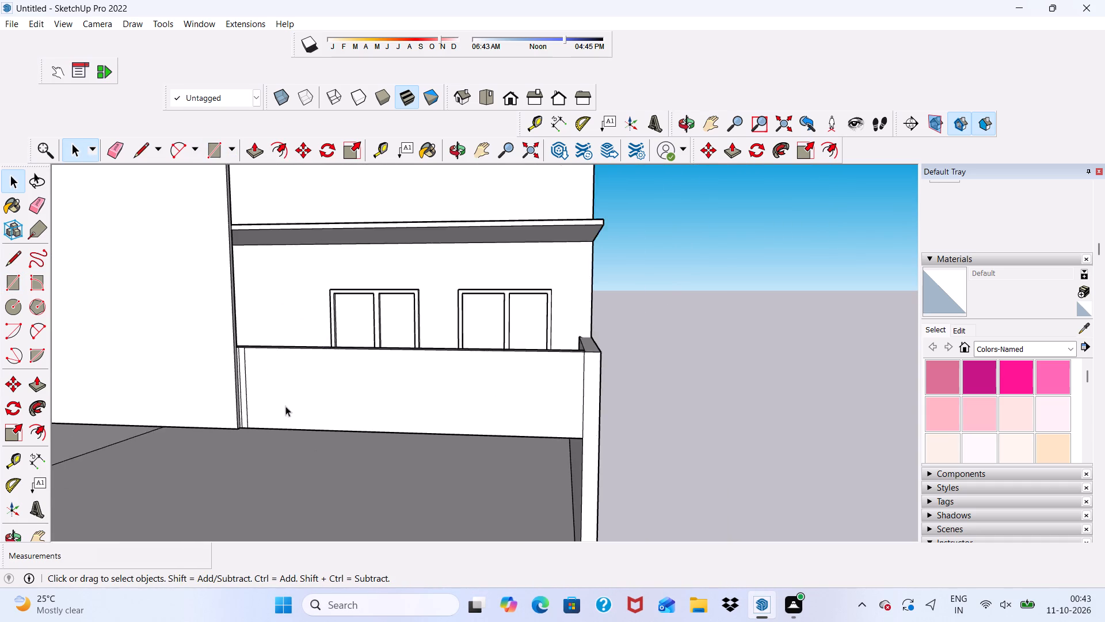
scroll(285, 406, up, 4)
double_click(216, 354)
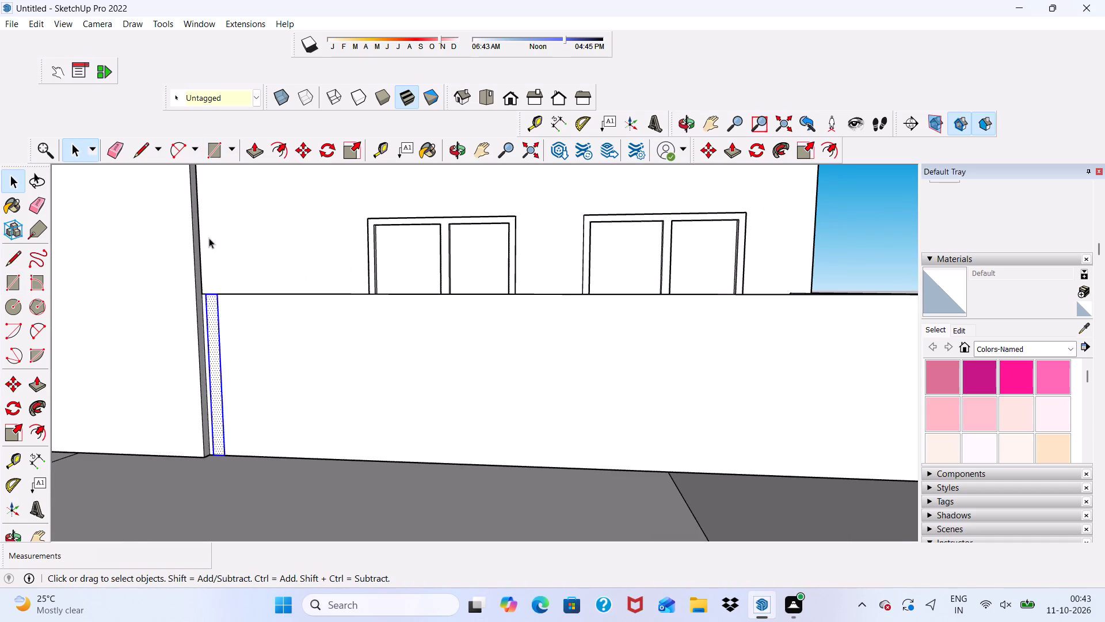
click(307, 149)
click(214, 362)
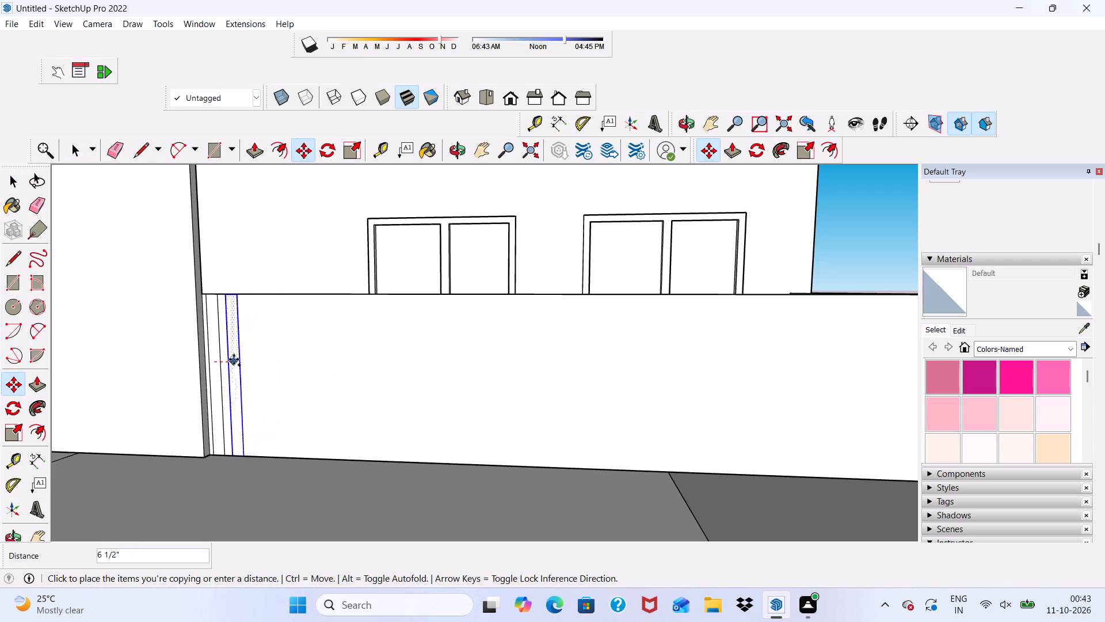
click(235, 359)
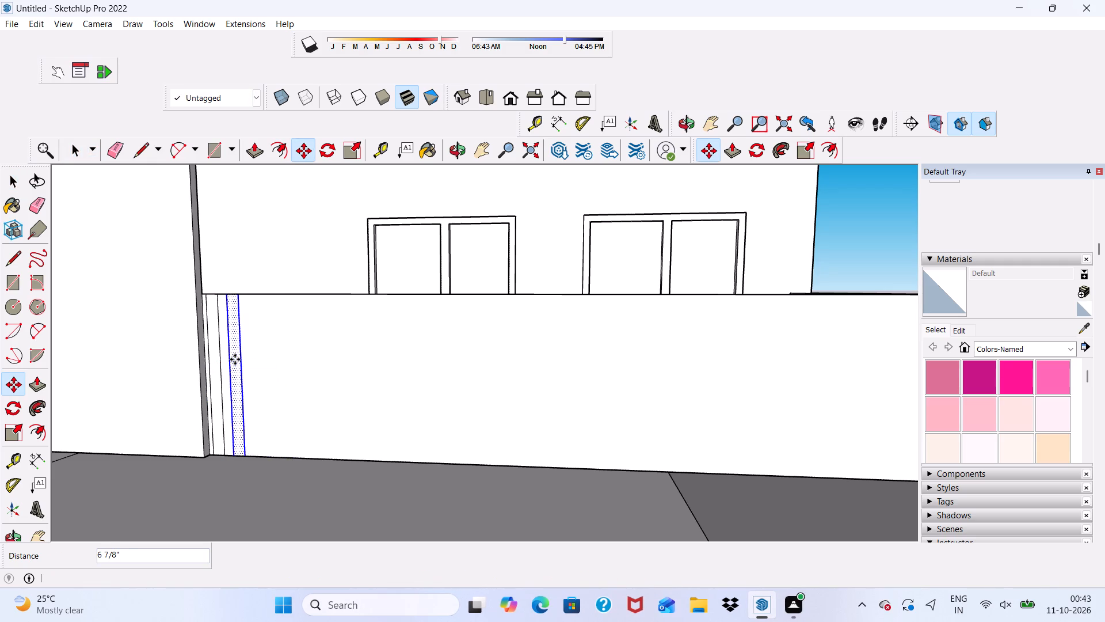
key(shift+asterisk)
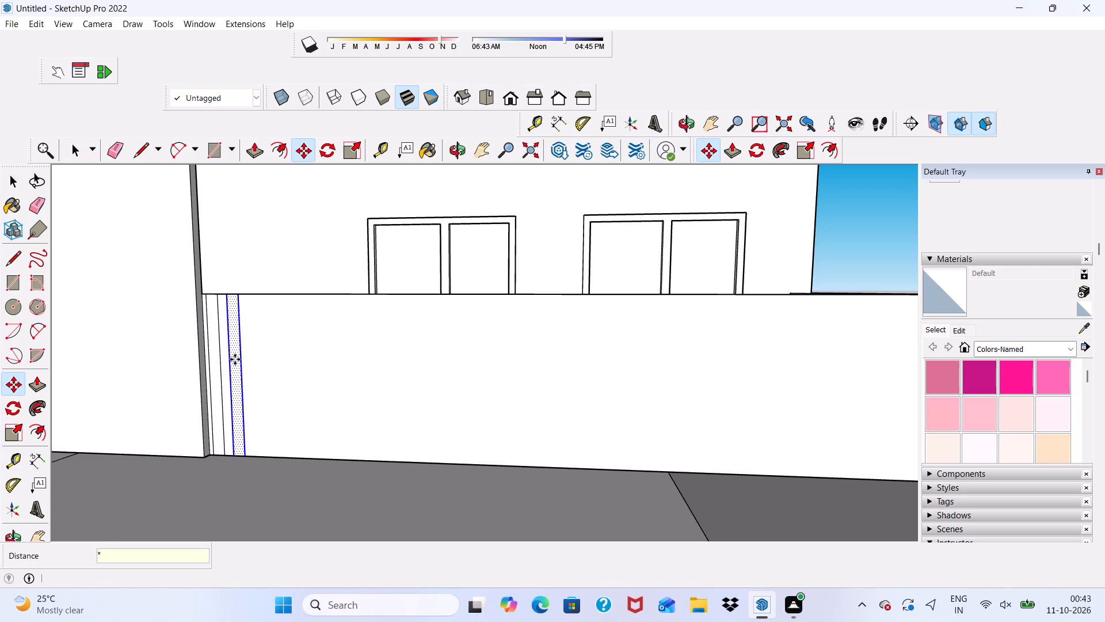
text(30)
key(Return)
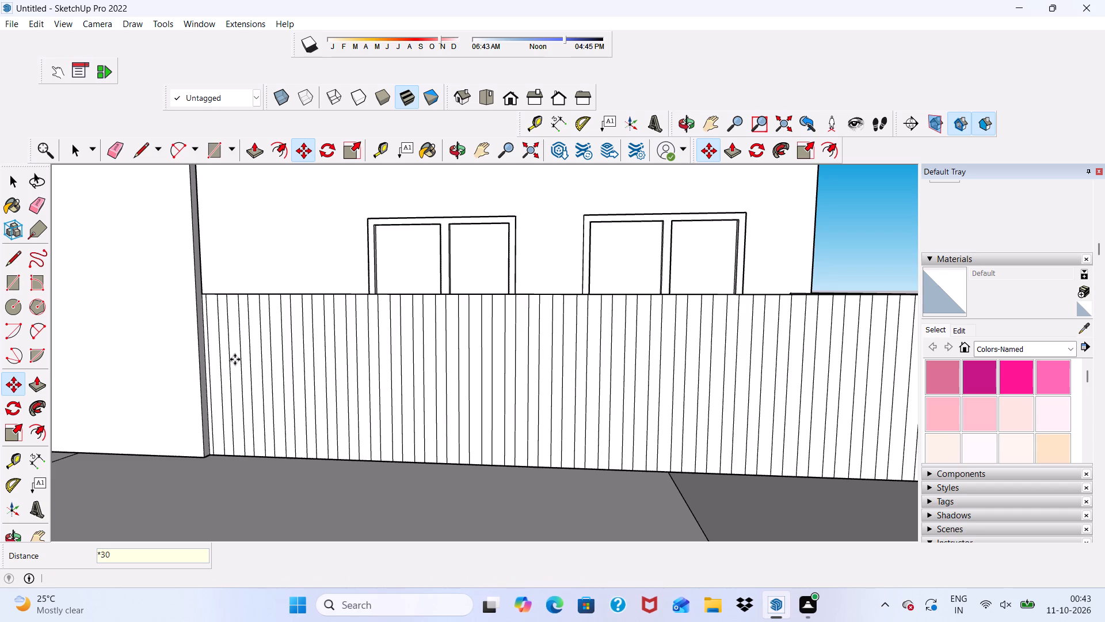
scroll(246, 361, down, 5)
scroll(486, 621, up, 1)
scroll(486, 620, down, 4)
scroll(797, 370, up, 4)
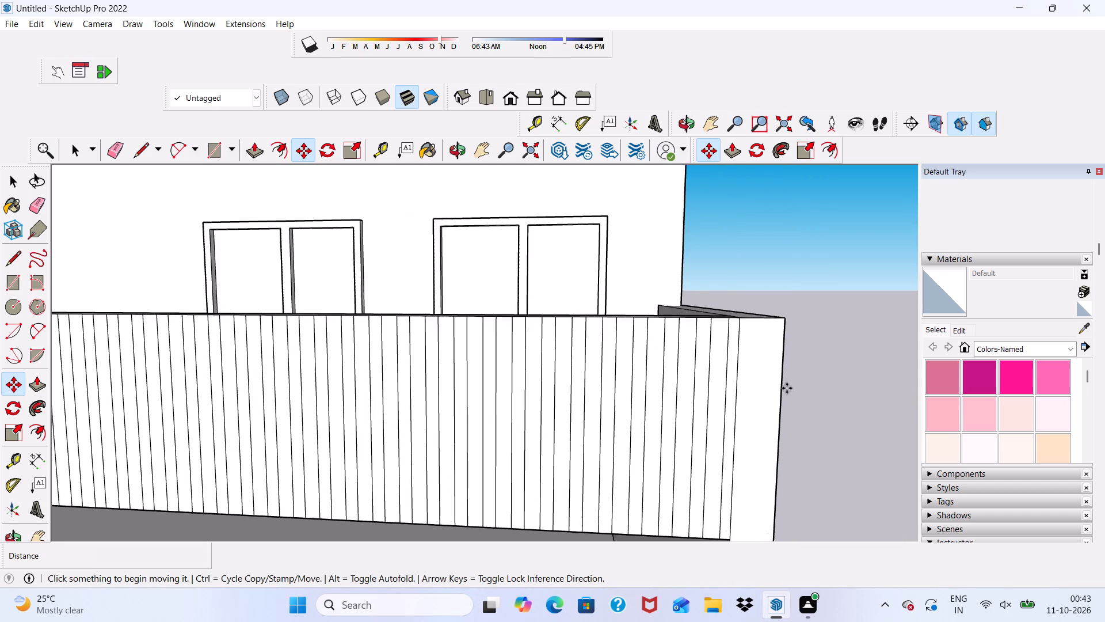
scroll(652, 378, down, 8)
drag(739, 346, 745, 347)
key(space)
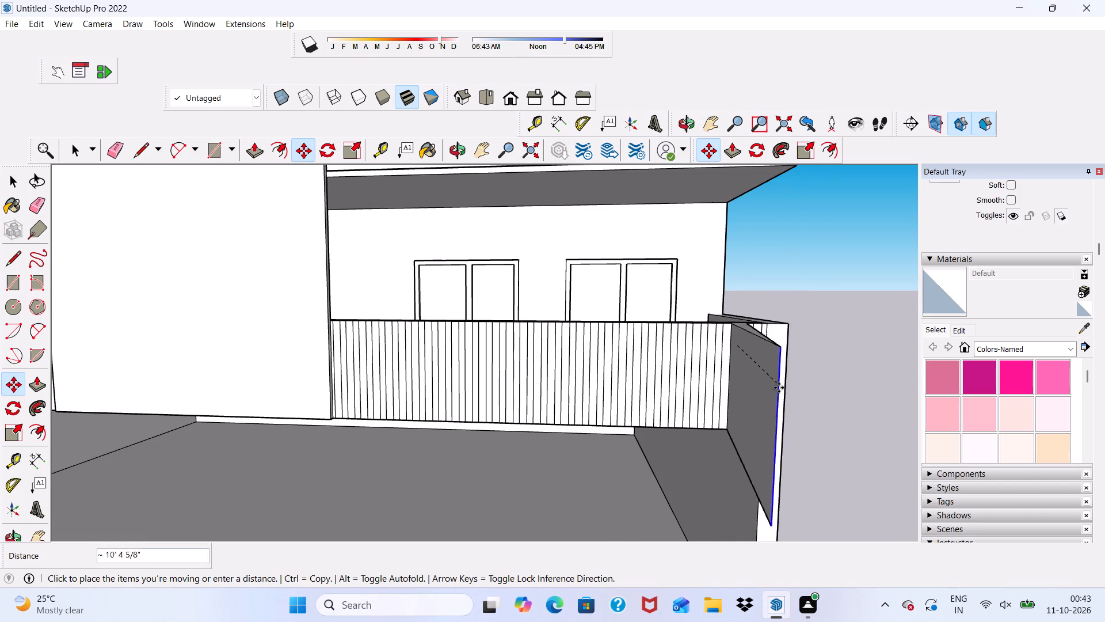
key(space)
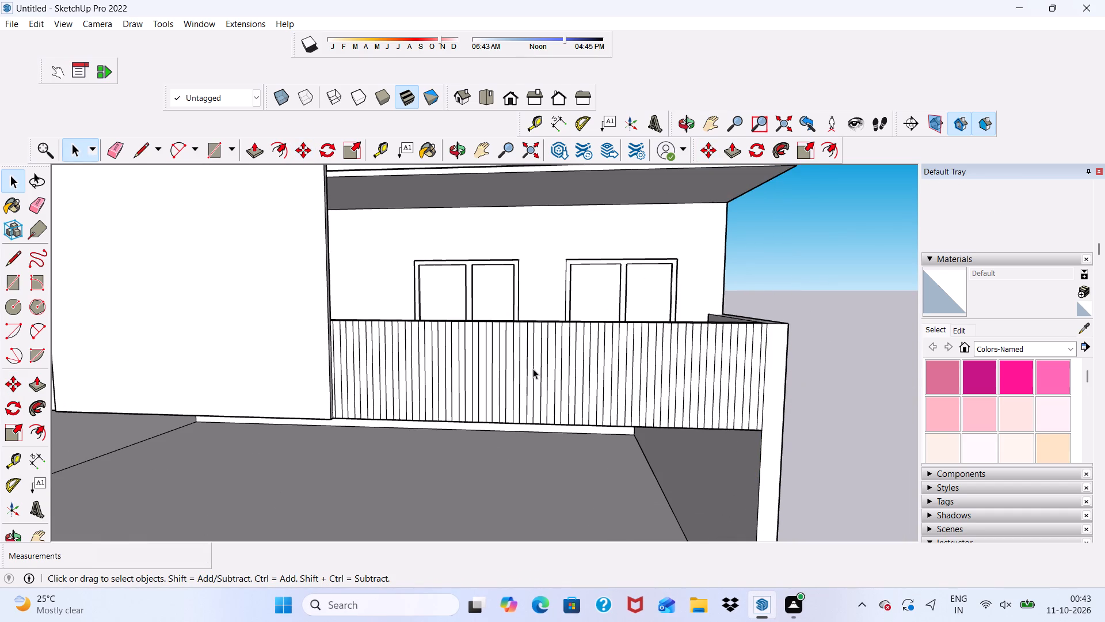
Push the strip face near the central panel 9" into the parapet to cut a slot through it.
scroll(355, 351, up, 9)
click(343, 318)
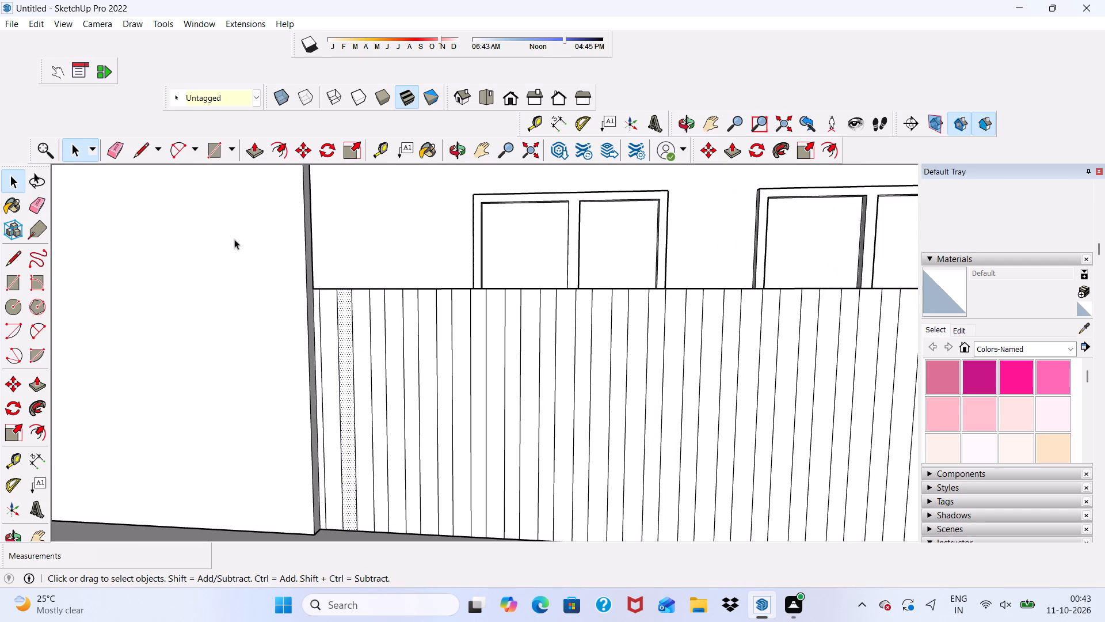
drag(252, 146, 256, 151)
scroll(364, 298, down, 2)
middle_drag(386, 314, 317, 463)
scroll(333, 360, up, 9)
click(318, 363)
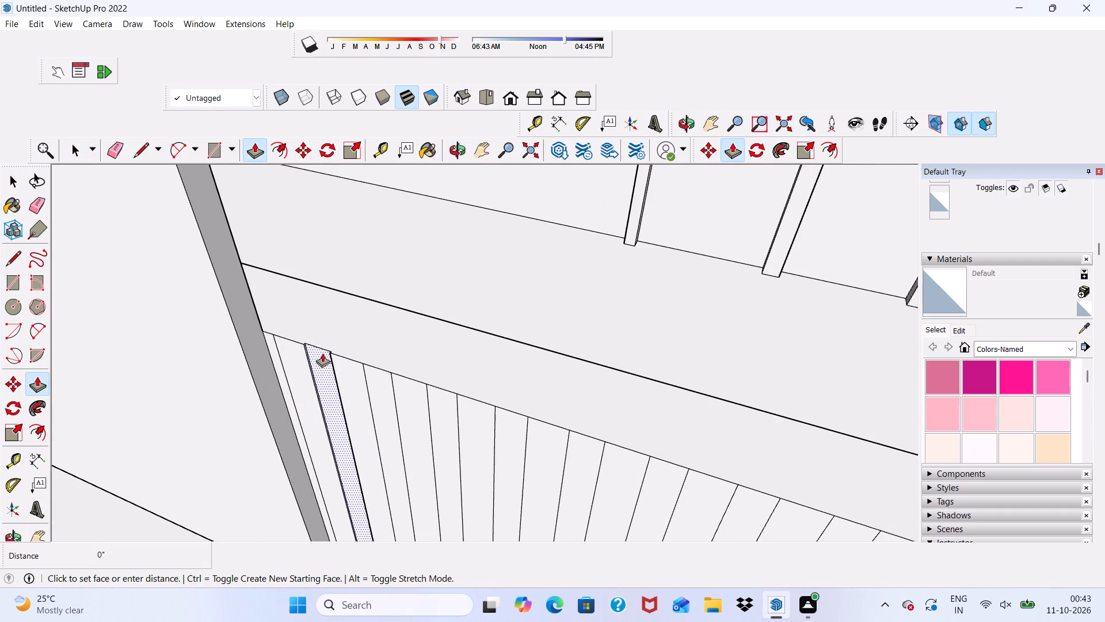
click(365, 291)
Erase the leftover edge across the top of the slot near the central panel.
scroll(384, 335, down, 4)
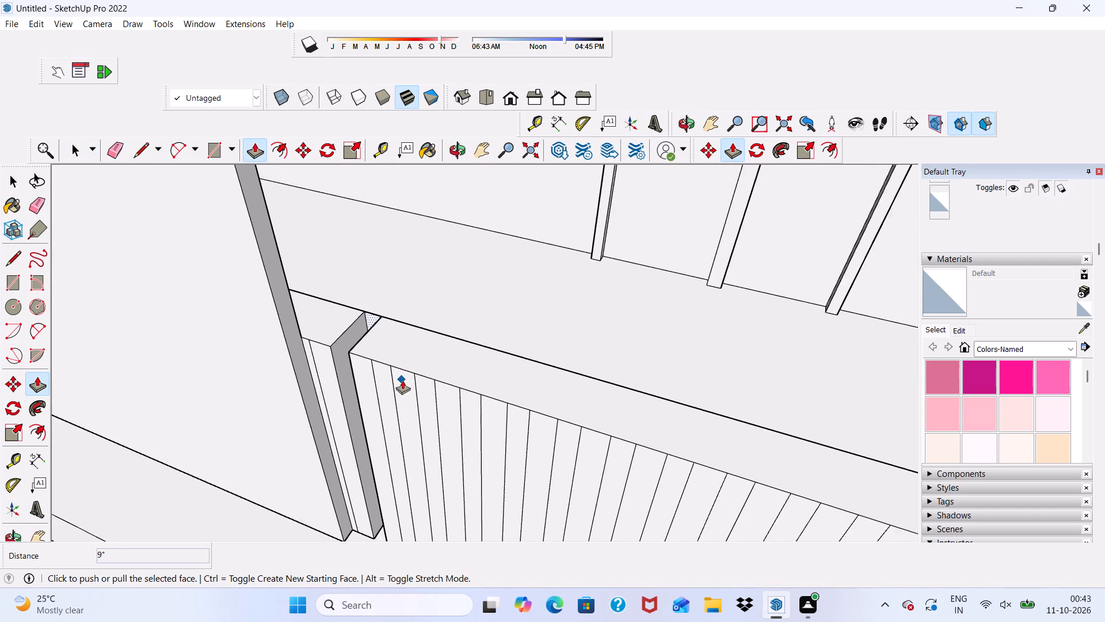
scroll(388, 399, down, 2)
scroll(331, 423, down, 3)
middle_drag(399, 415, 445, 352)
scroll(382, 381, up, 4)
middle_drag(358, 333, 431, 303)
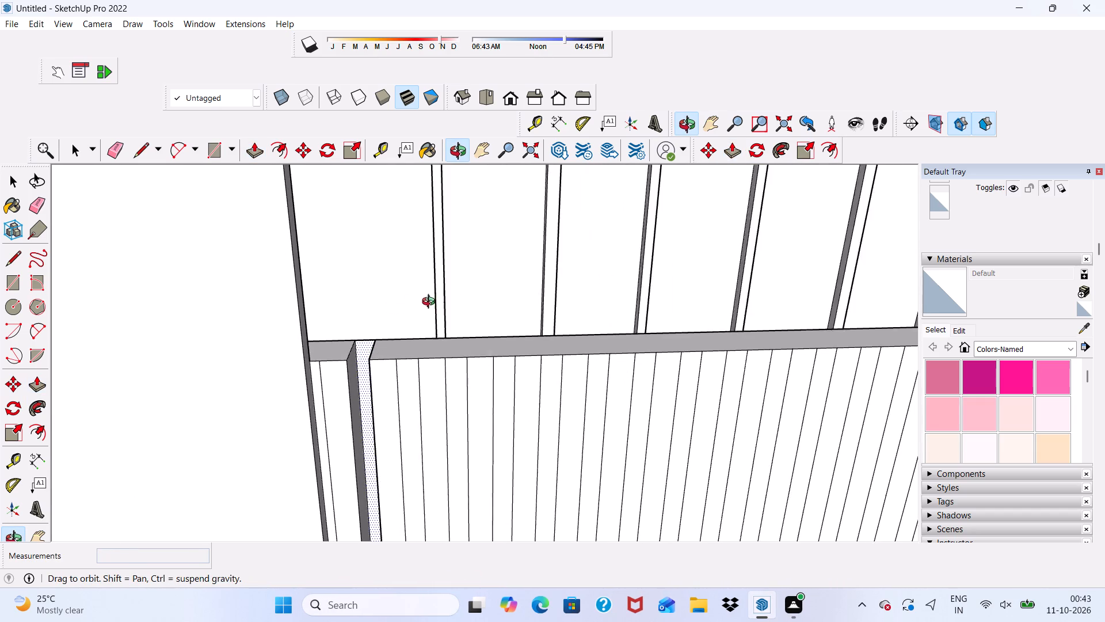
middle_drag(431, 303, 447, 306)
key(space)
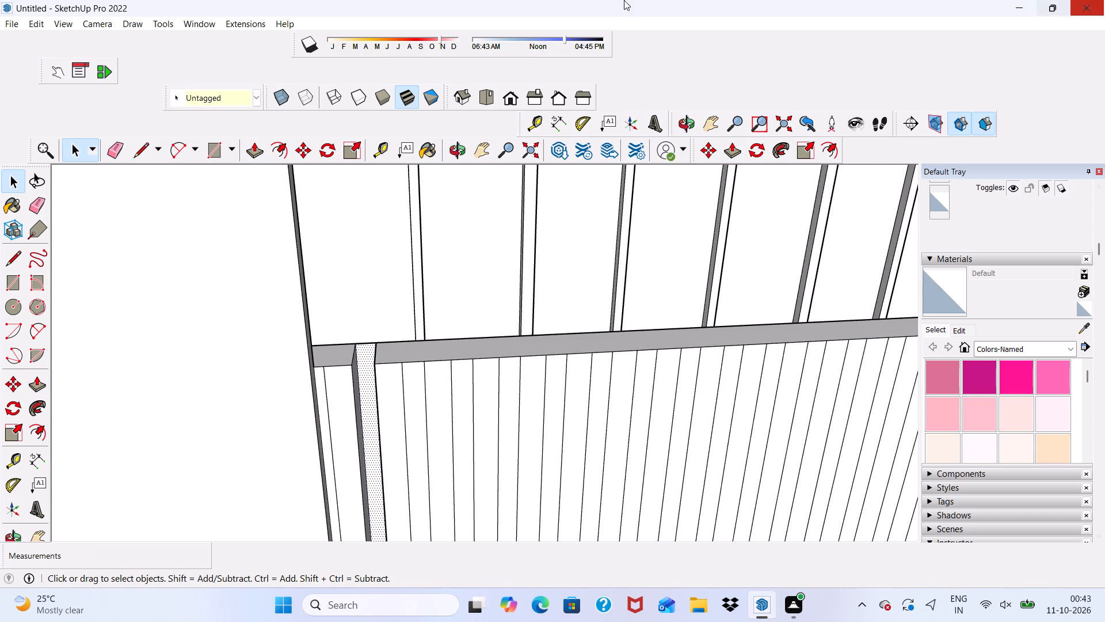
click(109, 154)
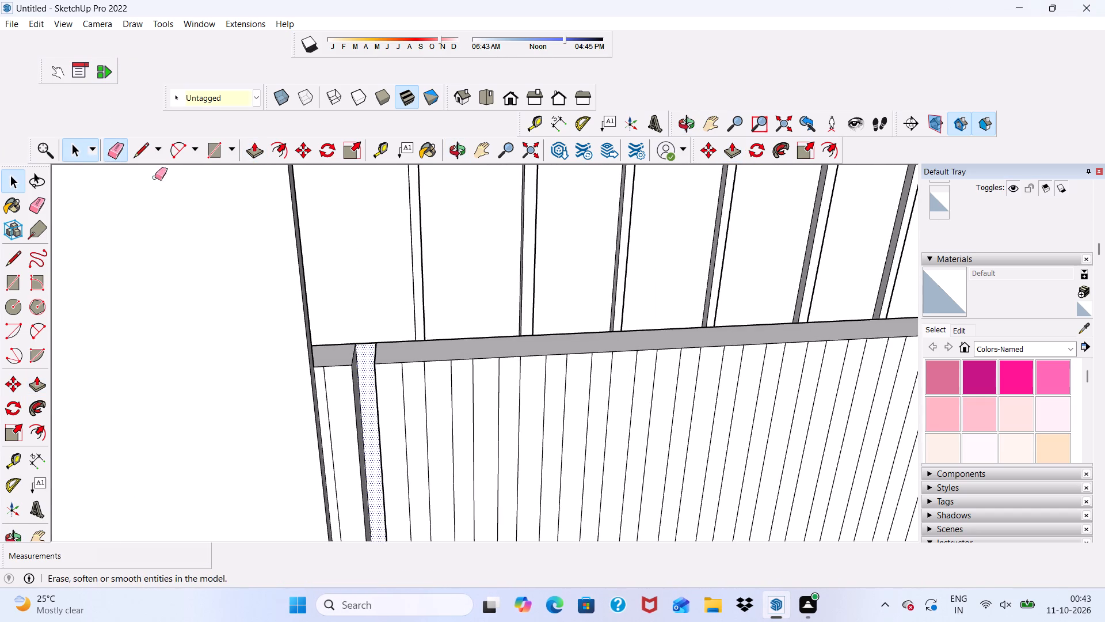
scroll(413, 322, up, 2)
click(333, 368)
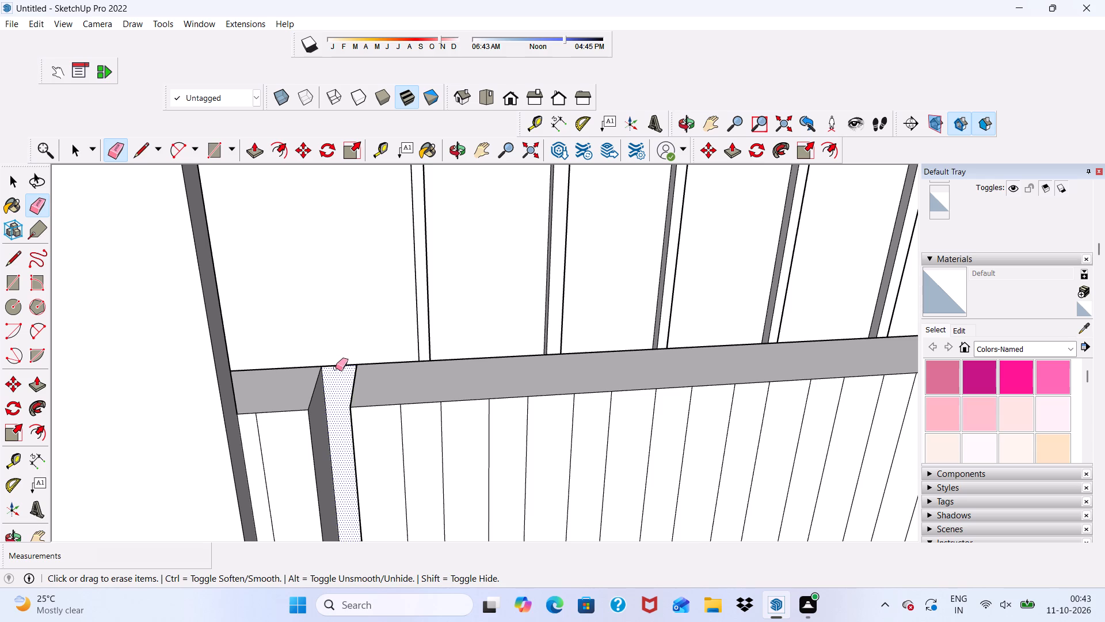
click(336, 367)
Examine the slot and the striped parapet from the front and from an angle.
scroll(336, 366, down, 7)
middle_drag(391, 329, 398, 252)
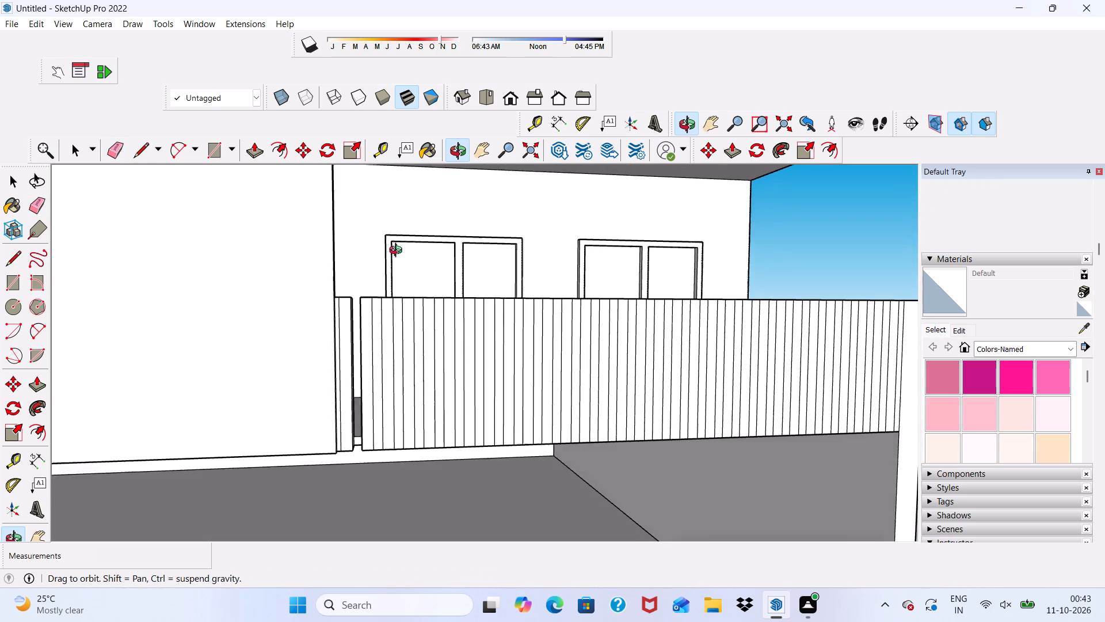
middle_drag(398, 252, 399, 249)
scroll(396, 245, up, 3)
key(space)
scroll(390, 289, down, 6)
middle_drag(391, 362, 393, 358)
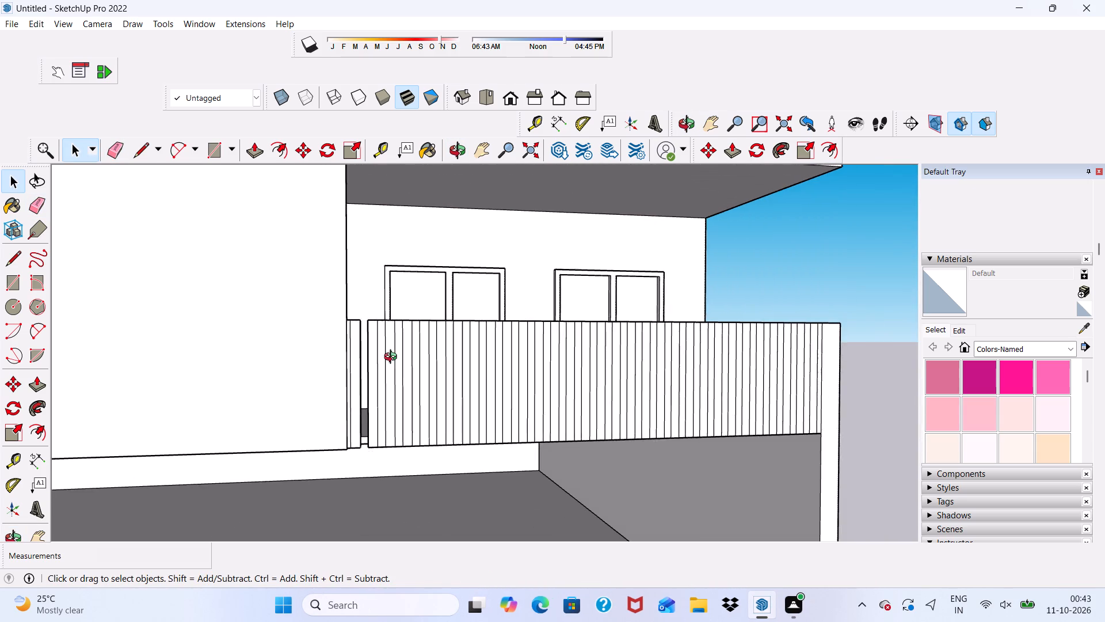
middle_drag(393, 358, 352, 355)
key(space)
scroll(352, 355, up, 3)
scroll(365, 420, up, 4)
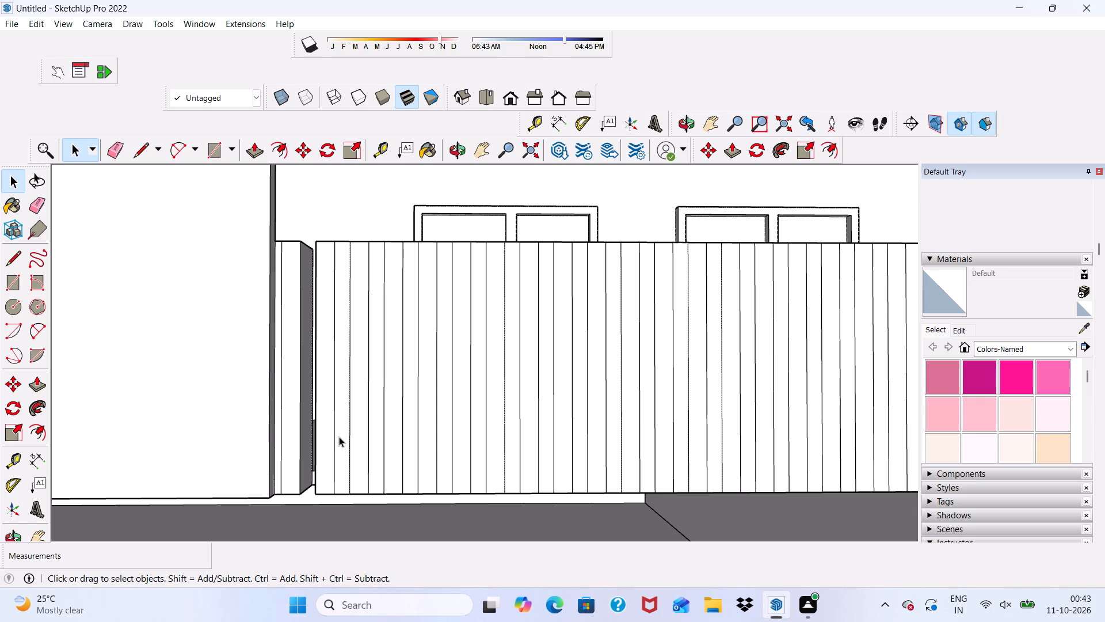
scroll(345, 437, down, 7)
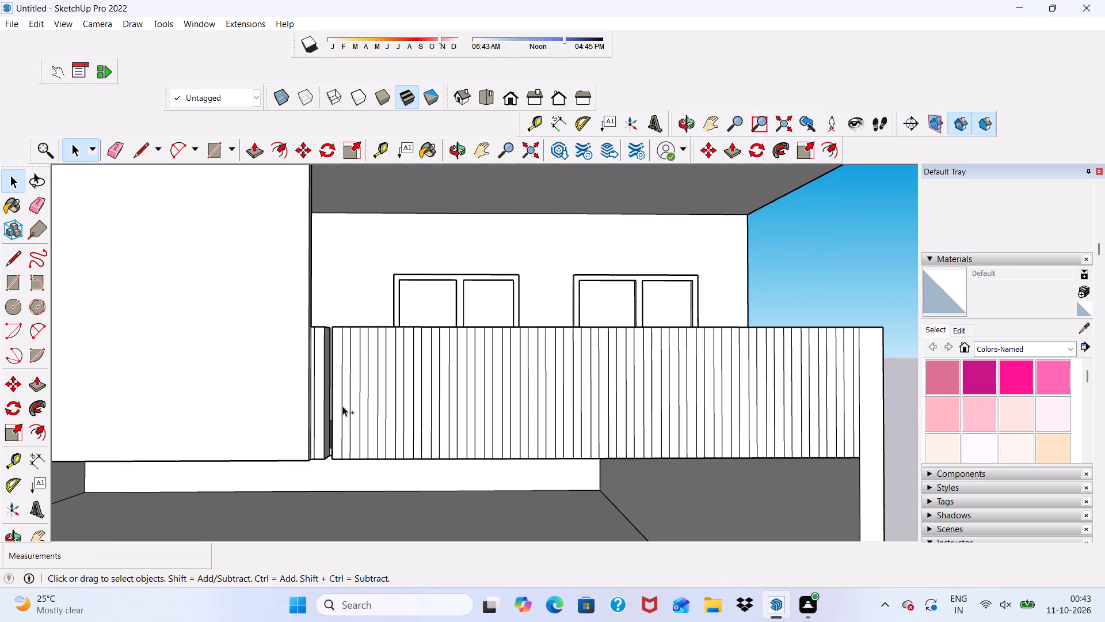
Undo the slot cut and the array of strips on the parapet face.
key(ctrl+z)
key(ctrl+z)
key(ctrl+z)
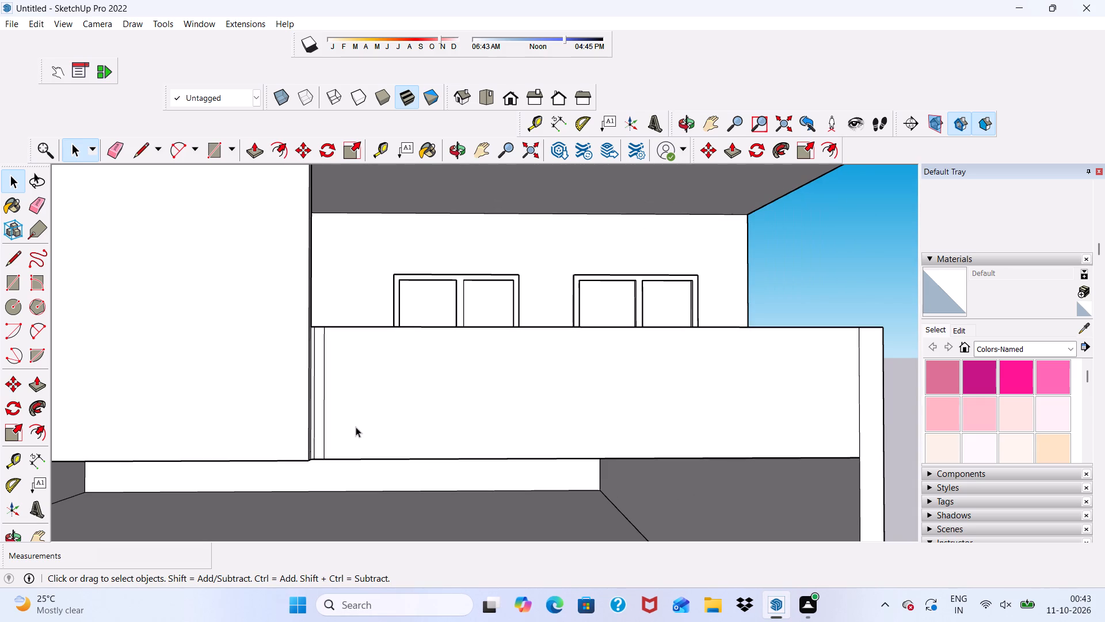
Undo the narrow full-height rectangle on the parapet face beside the central panel.
key(ctrl+z)
key(space)
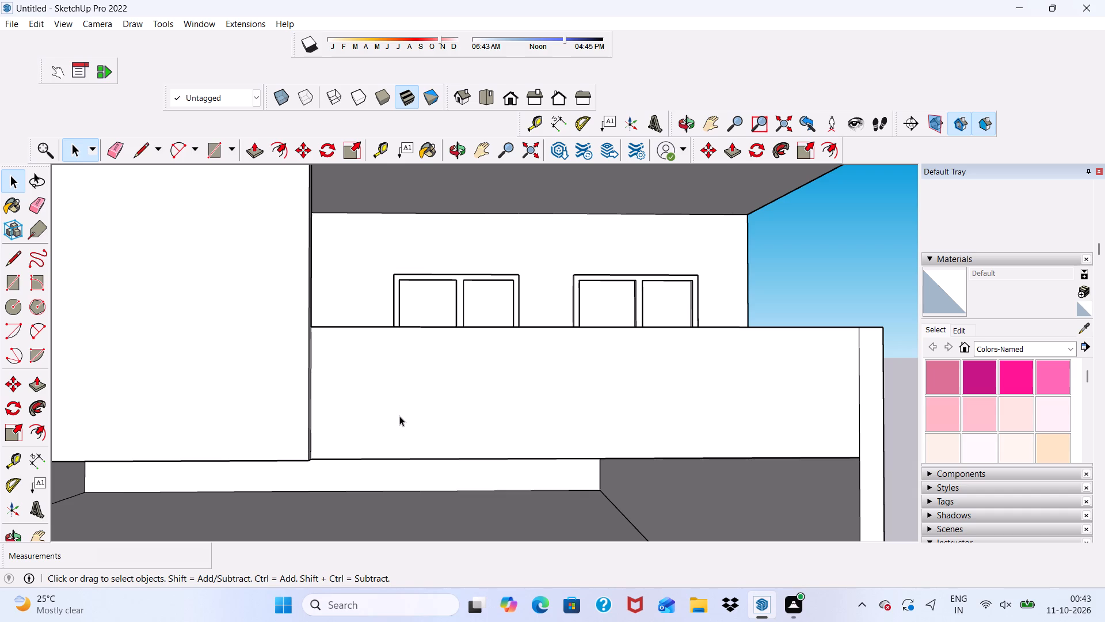
Draw a rectangle 17' 9 5/8" by about 1' 3/8" along the parapet's base, from the central panel to the end strip.
click(204, 155)
scroll(352, 453, up, 4)
scroll(303, 473, up, 4)
scroll(274, 427, down, 6)
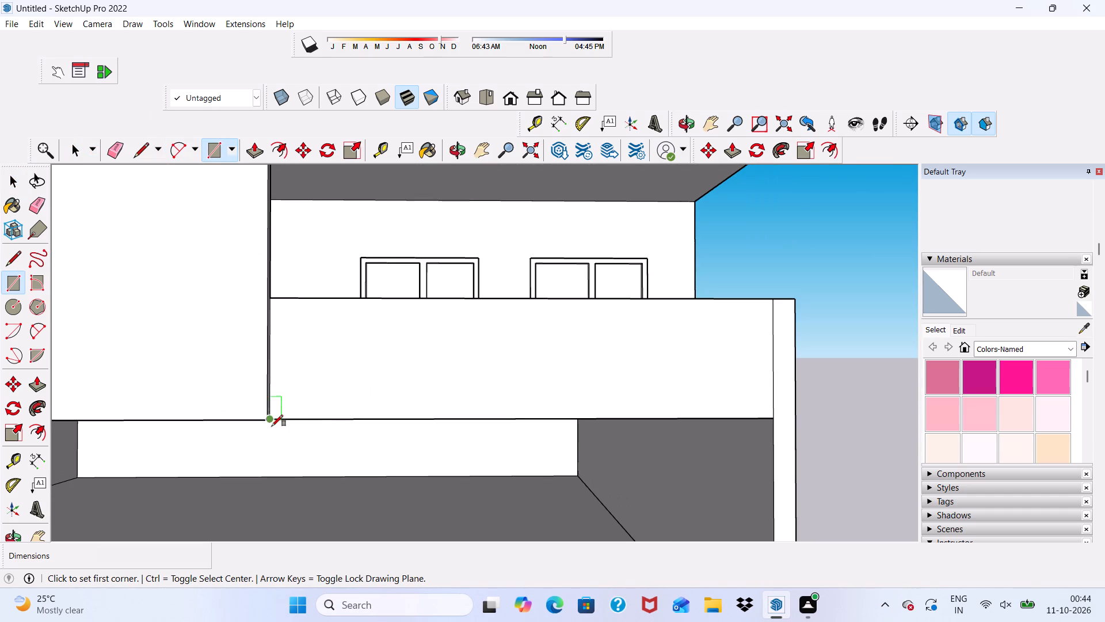
scroll(273, 414, up, 9)
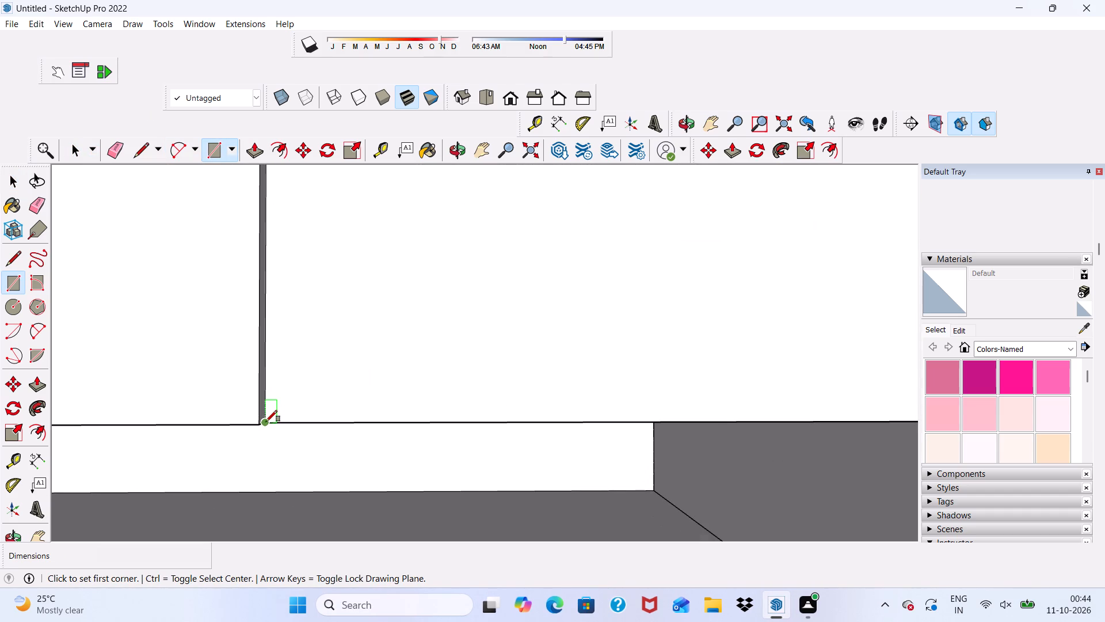
click(266, 422)
scroll(275, 411, down, 10)
scroll(677, 358, down, 2)
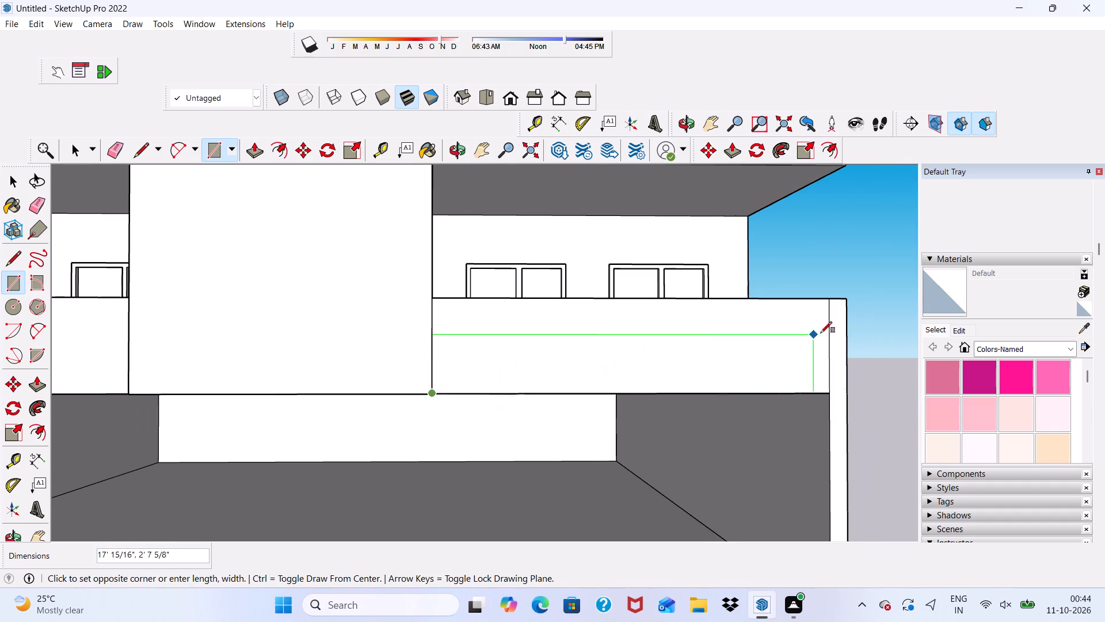
click(827, 370)
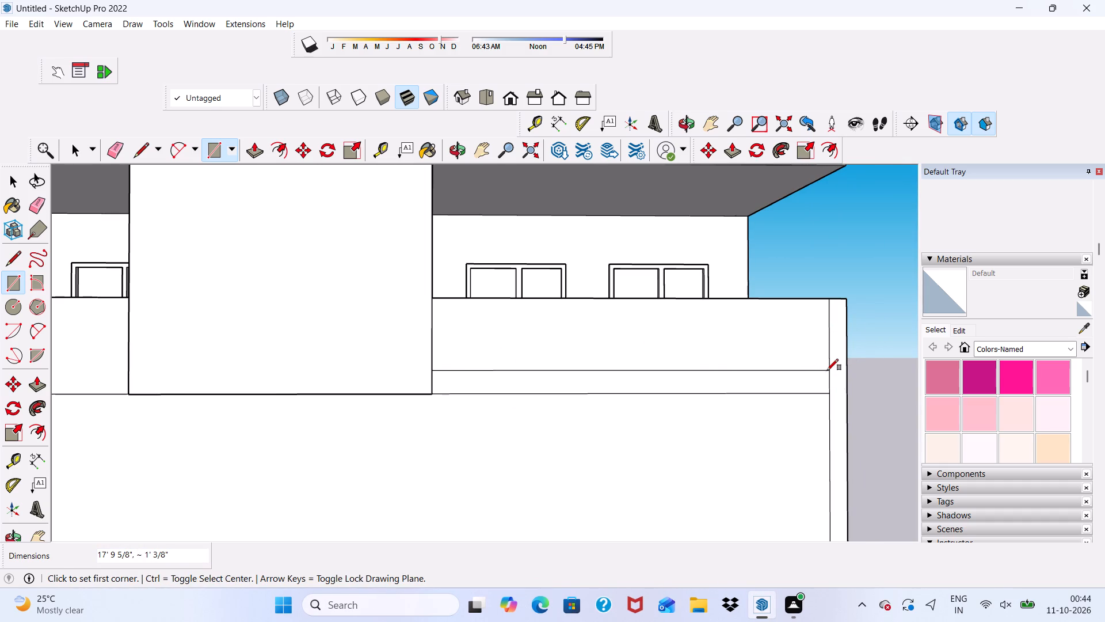
Delete the unwanted face covering the ground-level opening below the parapet.
key(space)
click(680, 469)
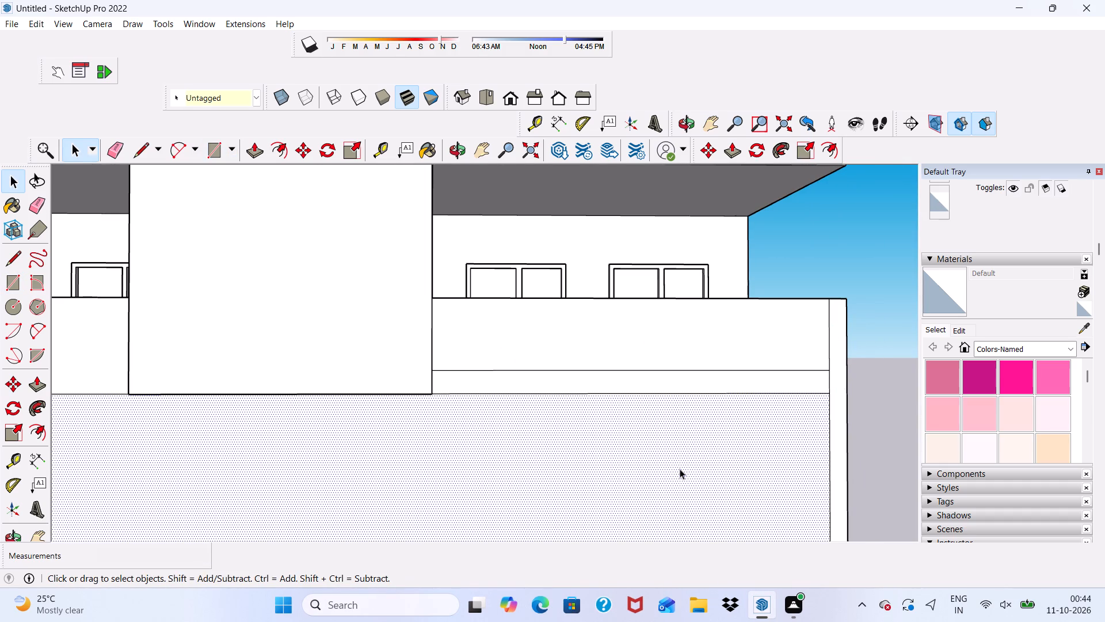
key(Delete)
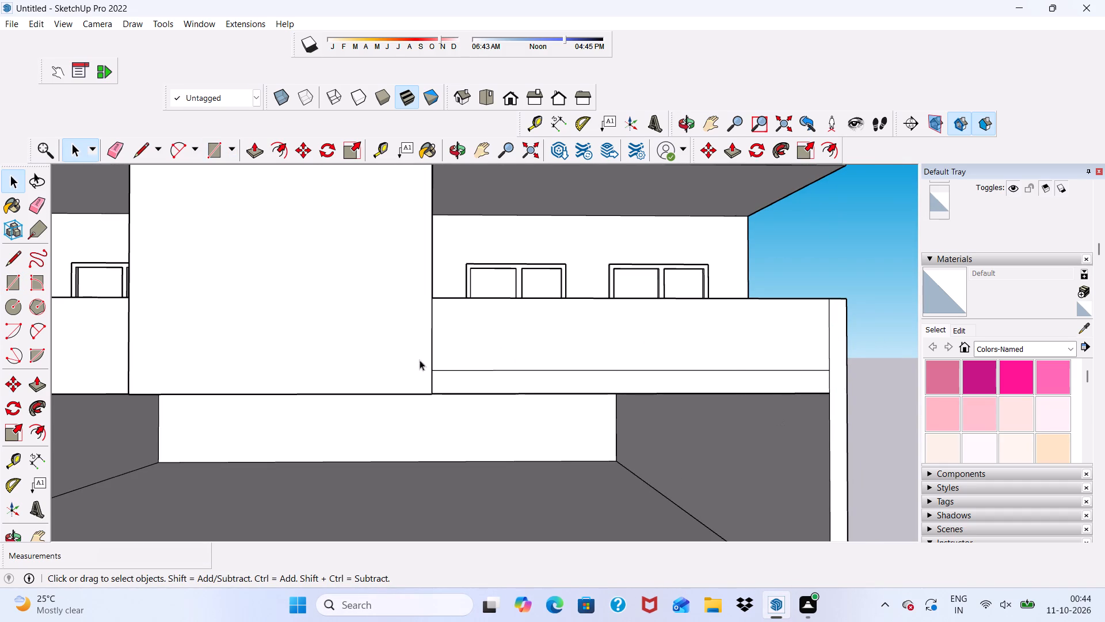
Draw a horizontal line across the outer end strip, from the opening's upper corner to the building's outer edge.
click(137, 150)
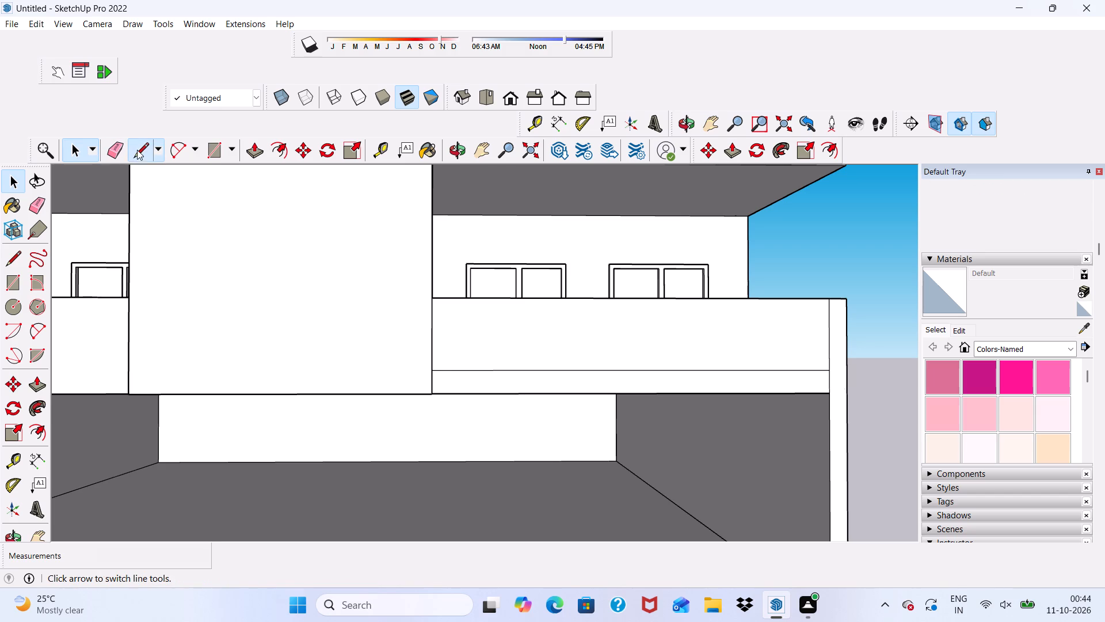
scroll(891, 390, up, 3)
scroll(825, 400, up, 2)
click(813, 400)
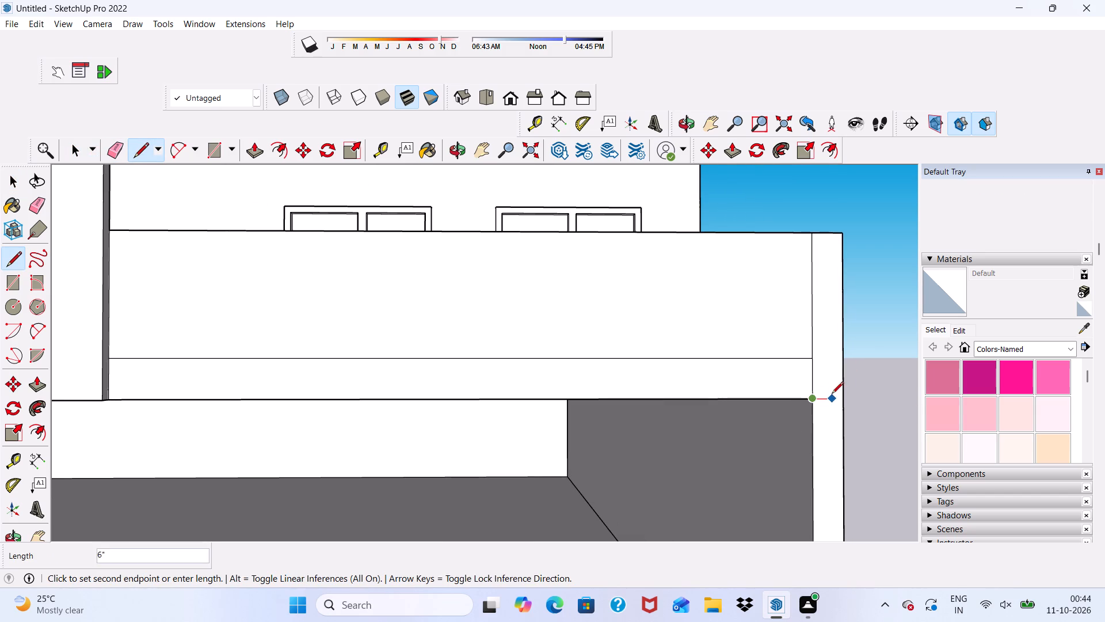
click(845, 393)
key(space)
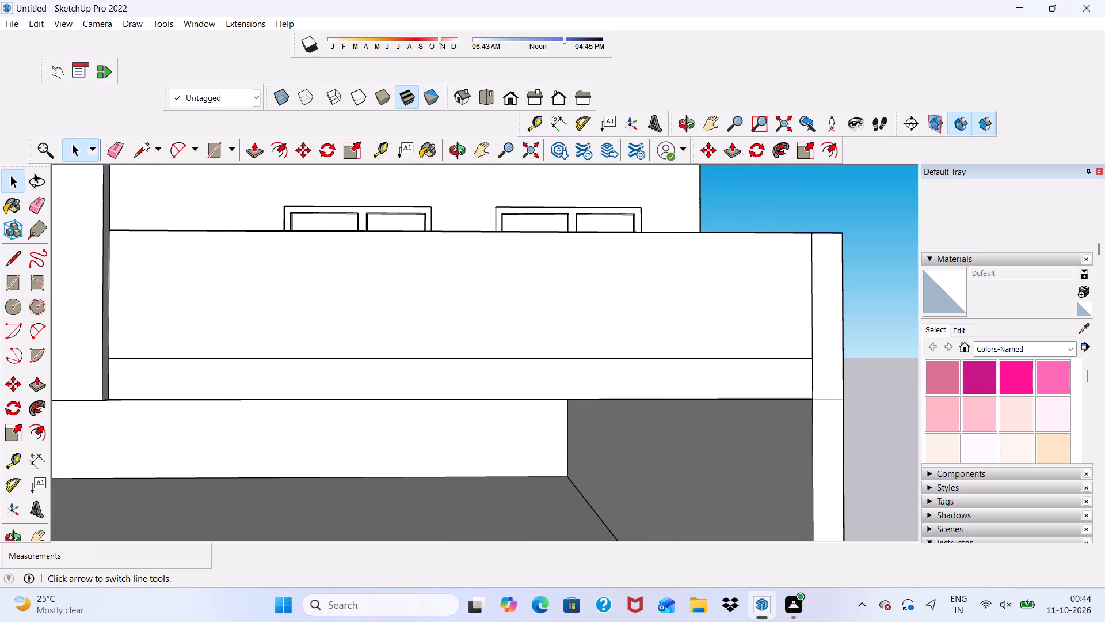
Erase the short vertical edge between the parapet's base band and the end strip to merge them into one L-shaped face.
click(119, 145)
drag(811, 374, 818, 372)
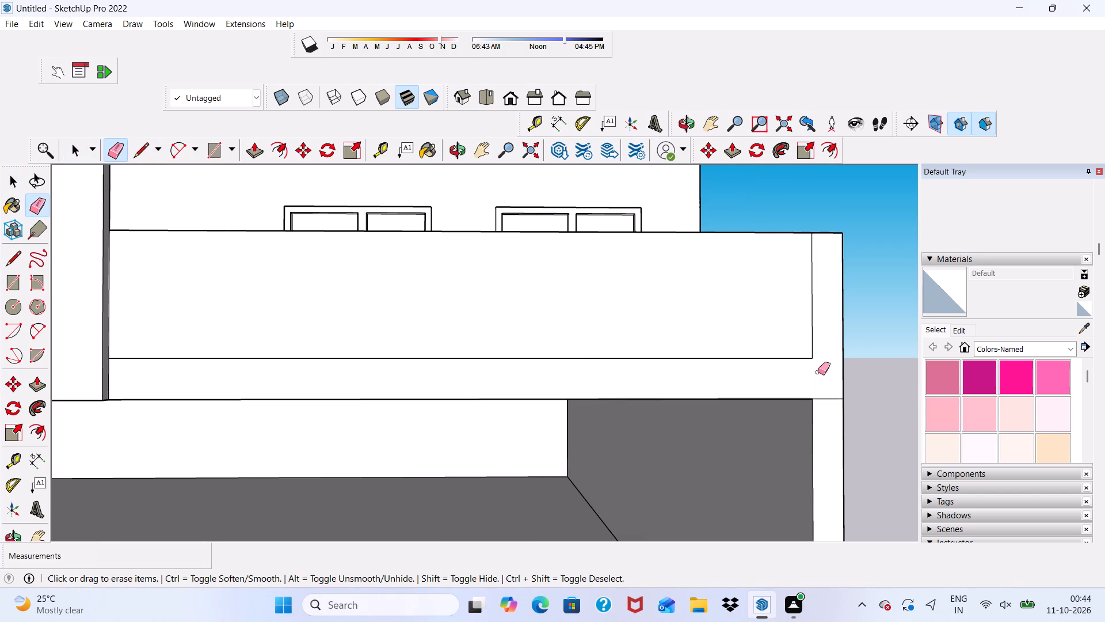
key(space)
Extrude the L-shaped border face along the parapet's base and outer end outward by 3".
click(725, 388)
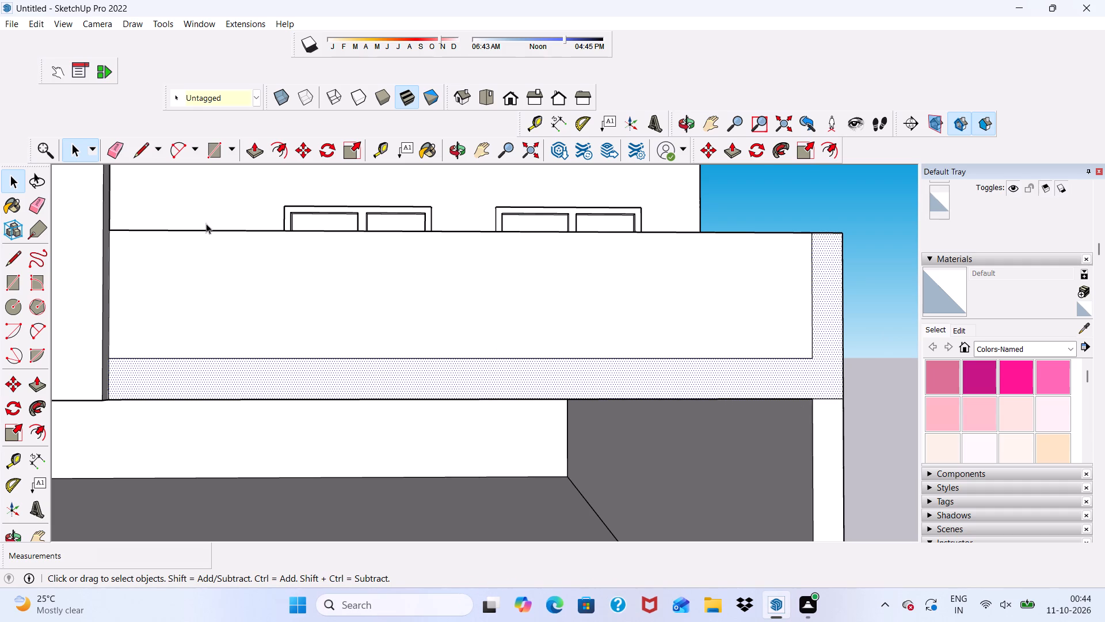
click(246, 153)
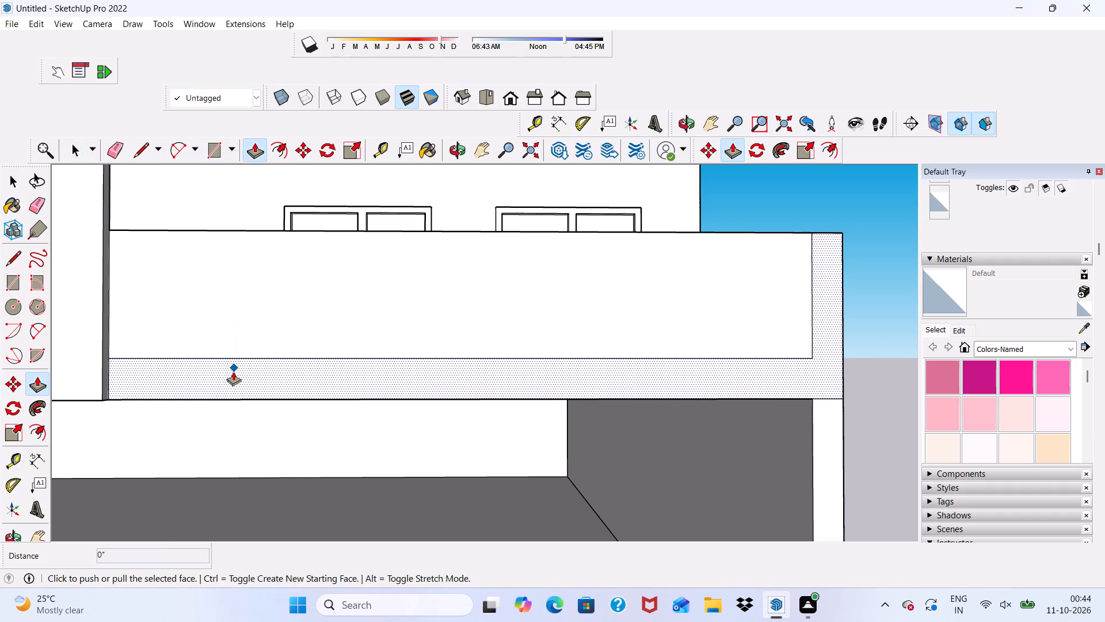
click(233, 371)
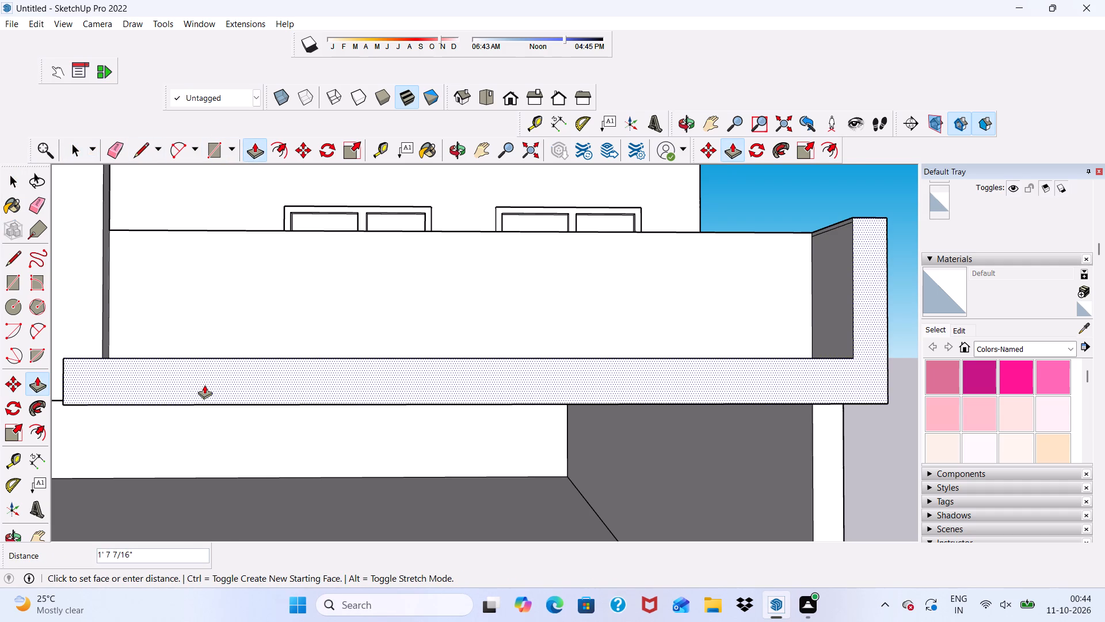
key(3)
key(shift+quotedbl)
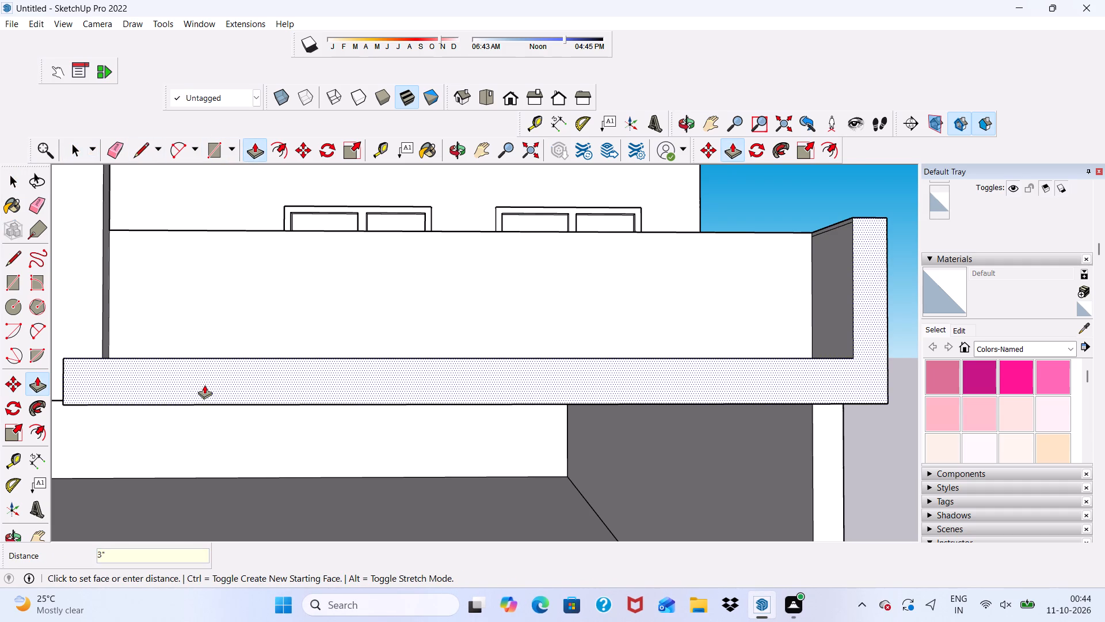
key(Return)
key(space)
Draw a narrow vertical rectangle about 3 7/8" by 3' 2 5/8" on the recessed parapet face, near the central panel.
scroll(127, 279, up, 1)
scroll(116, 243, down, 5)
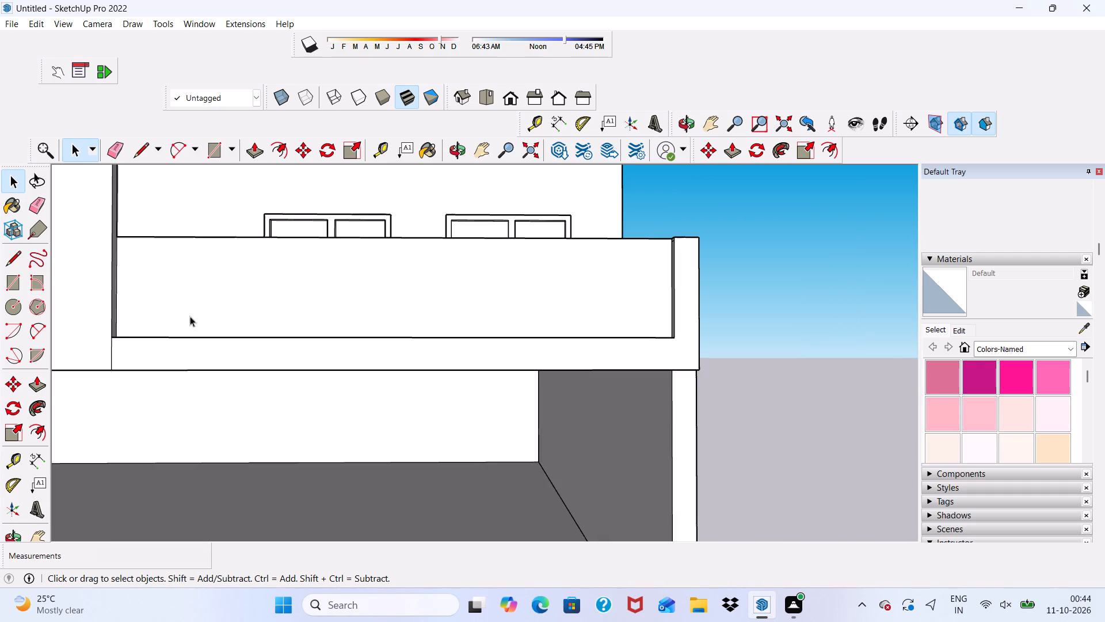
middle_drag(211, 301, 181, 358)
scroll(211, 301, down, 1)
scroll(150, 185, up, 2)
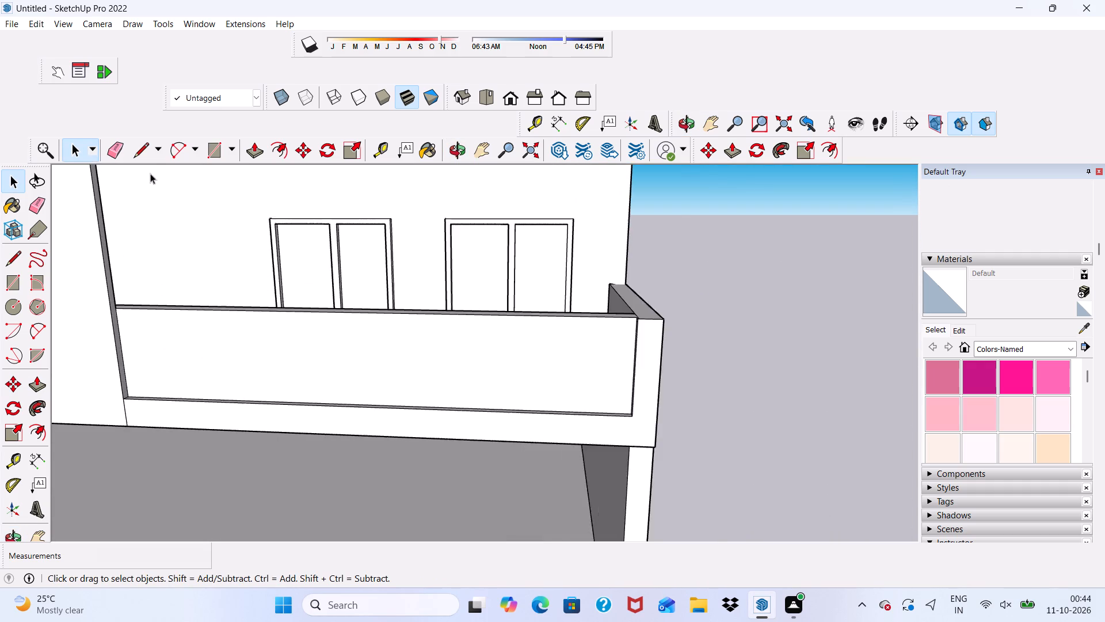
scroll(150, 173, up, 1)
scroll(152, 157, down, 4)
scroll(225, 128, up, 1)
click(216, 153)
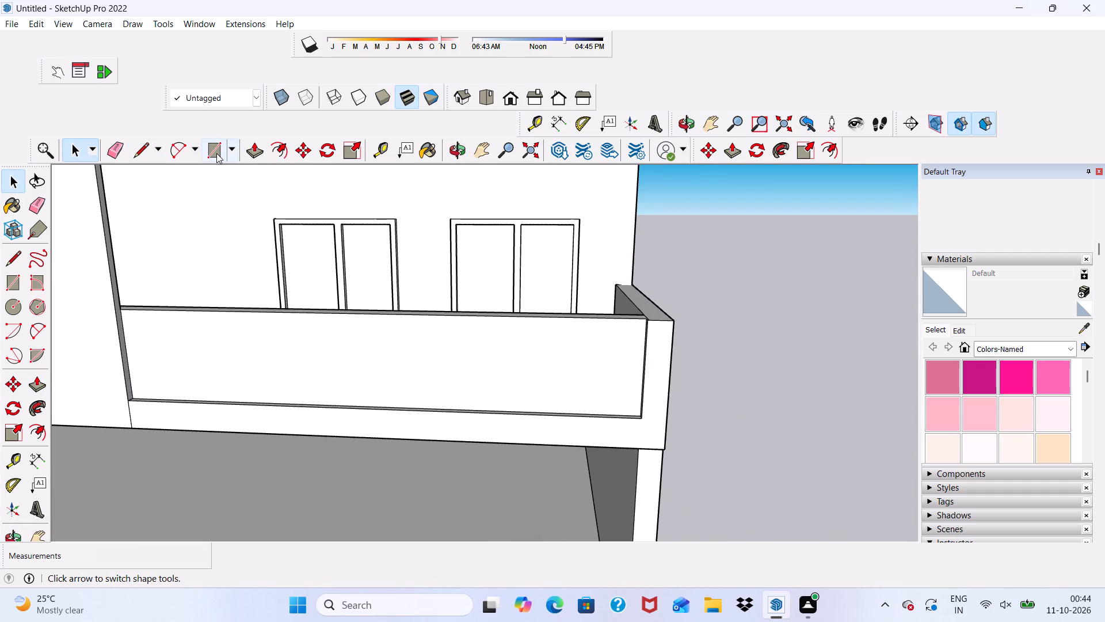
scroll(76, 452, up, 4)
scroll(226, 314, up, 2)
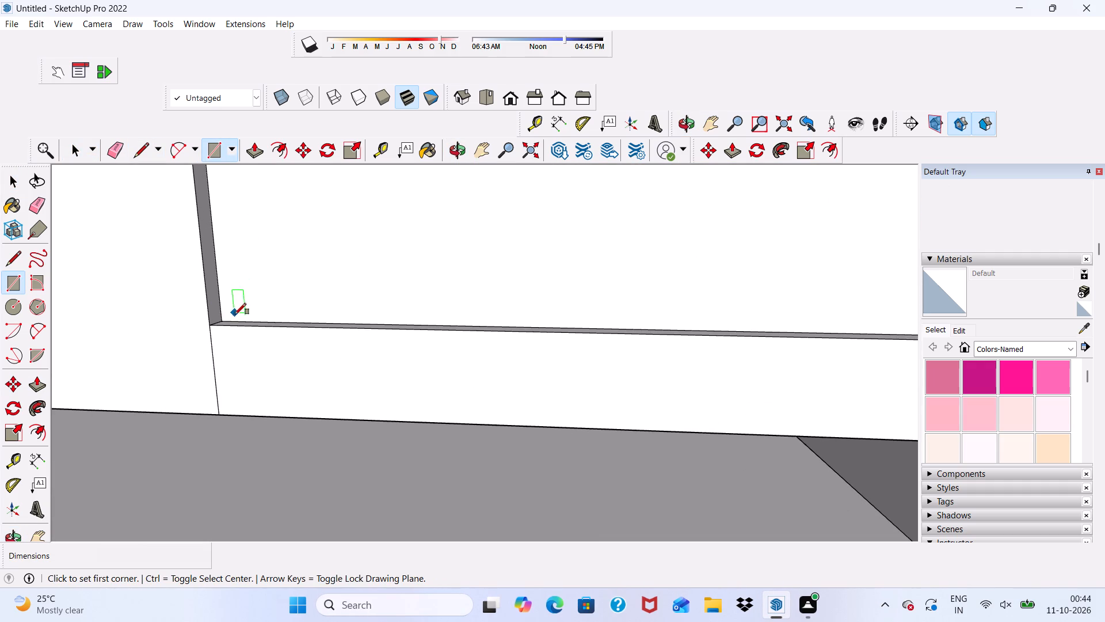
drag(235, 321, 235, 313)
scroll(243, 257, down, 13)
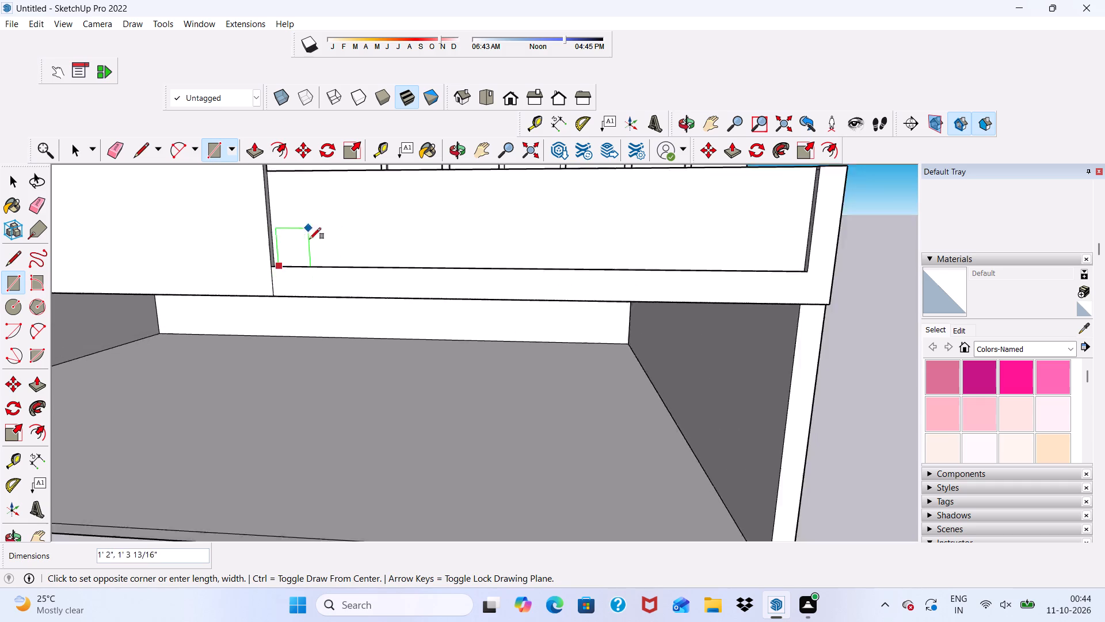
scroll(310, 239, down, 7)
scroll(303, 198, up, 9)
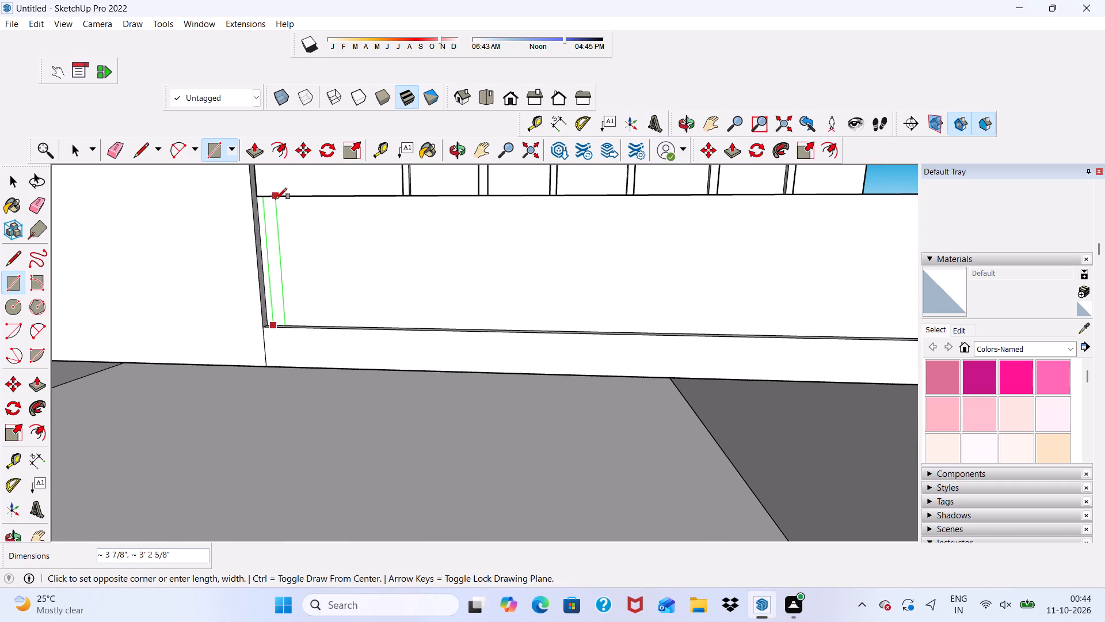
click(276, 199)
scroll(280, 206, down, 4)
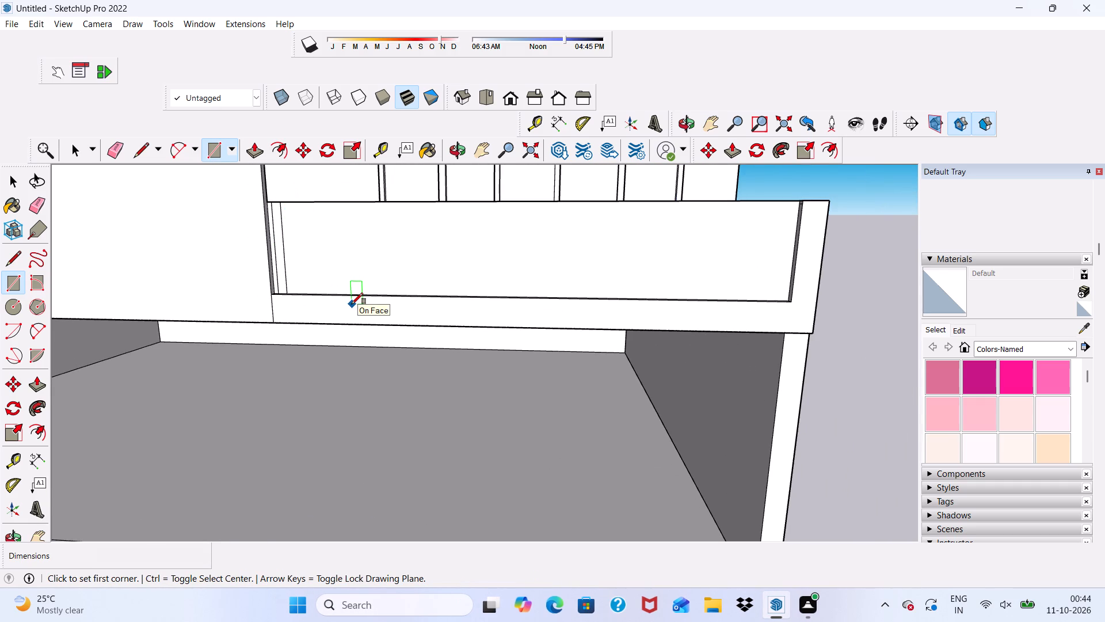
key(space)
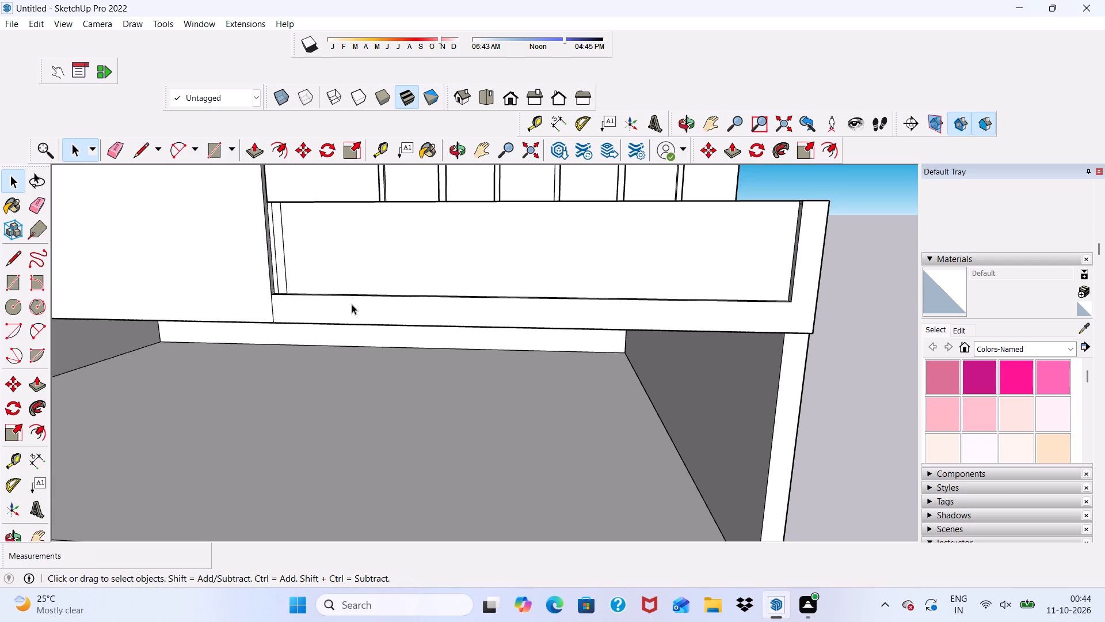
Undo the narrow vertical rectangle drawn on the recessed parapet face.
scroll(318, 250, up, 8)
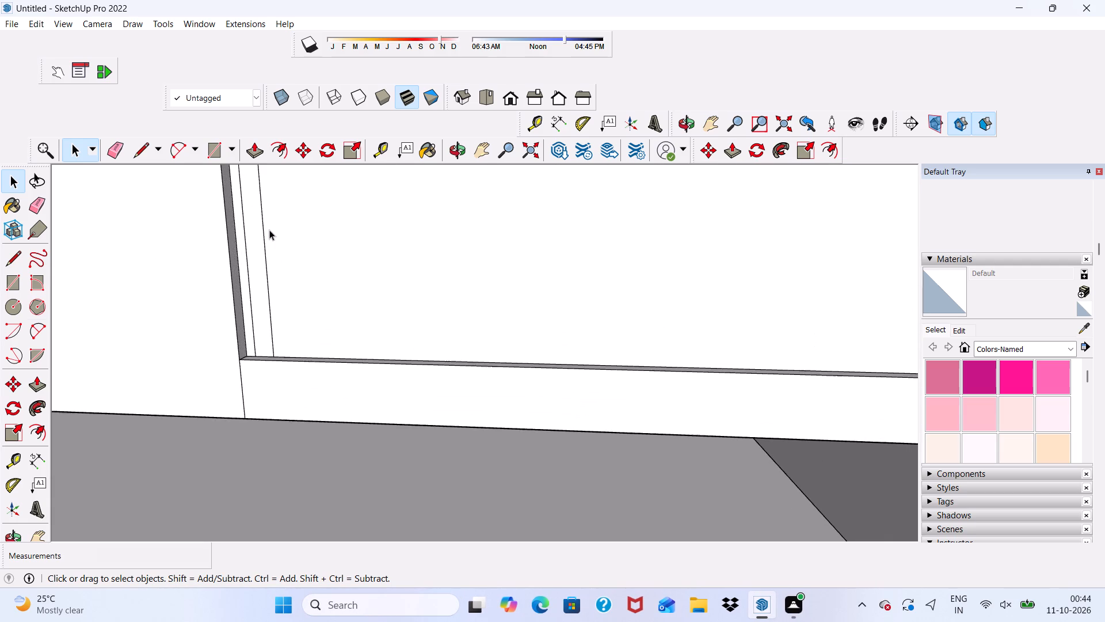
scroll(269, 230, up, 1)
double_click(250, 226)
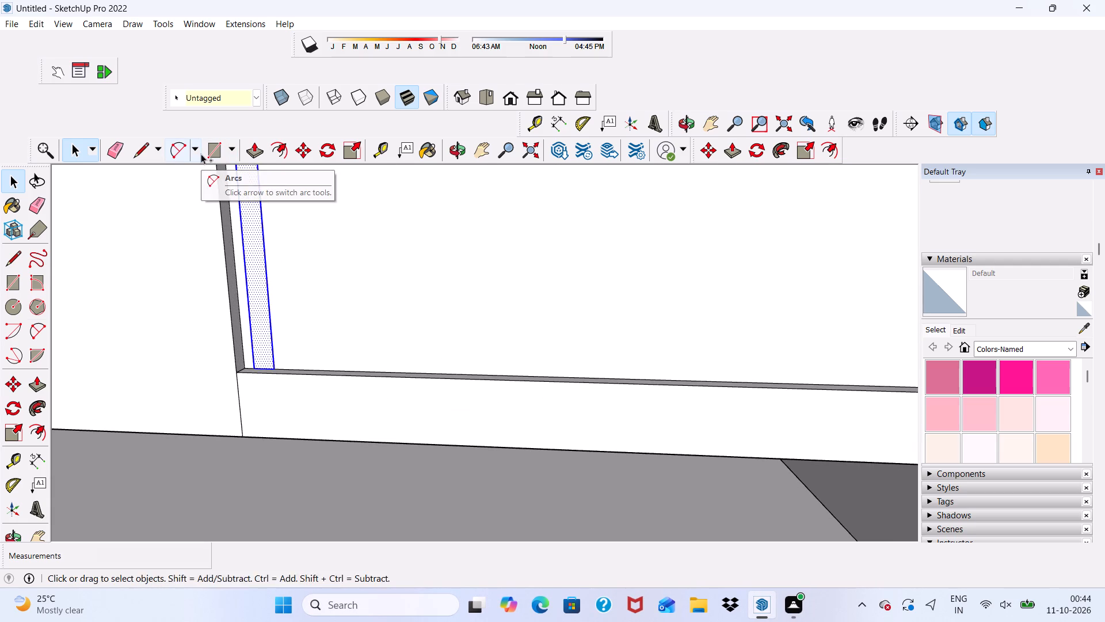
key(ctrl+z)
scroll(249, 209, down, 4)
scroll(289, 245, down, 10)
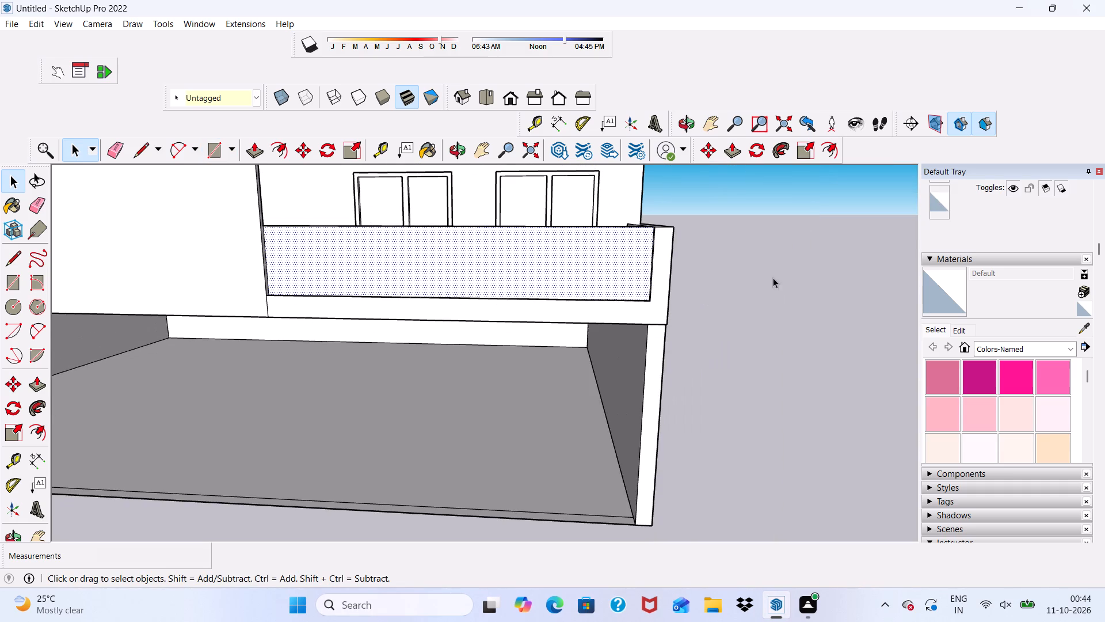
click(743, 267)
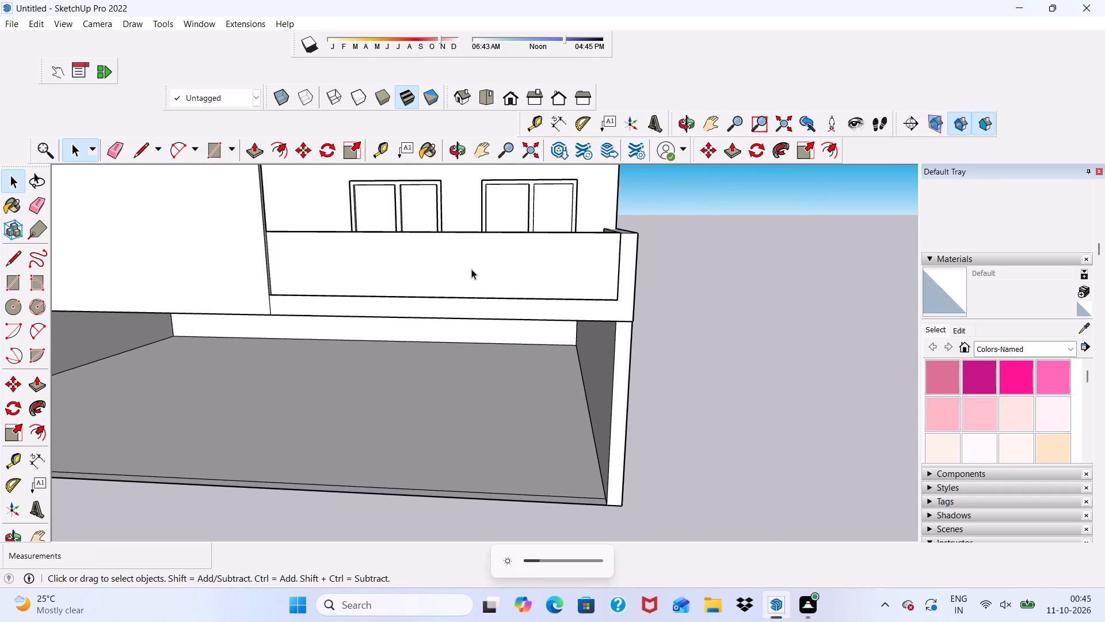
Draw a narrow vertical strip about 1 3/4" by 3' 2 5/8" on the recessed parapet face, just beside the central panel.
scroll(448, 284, down, 13)
scroll(409, 294, up, 6)
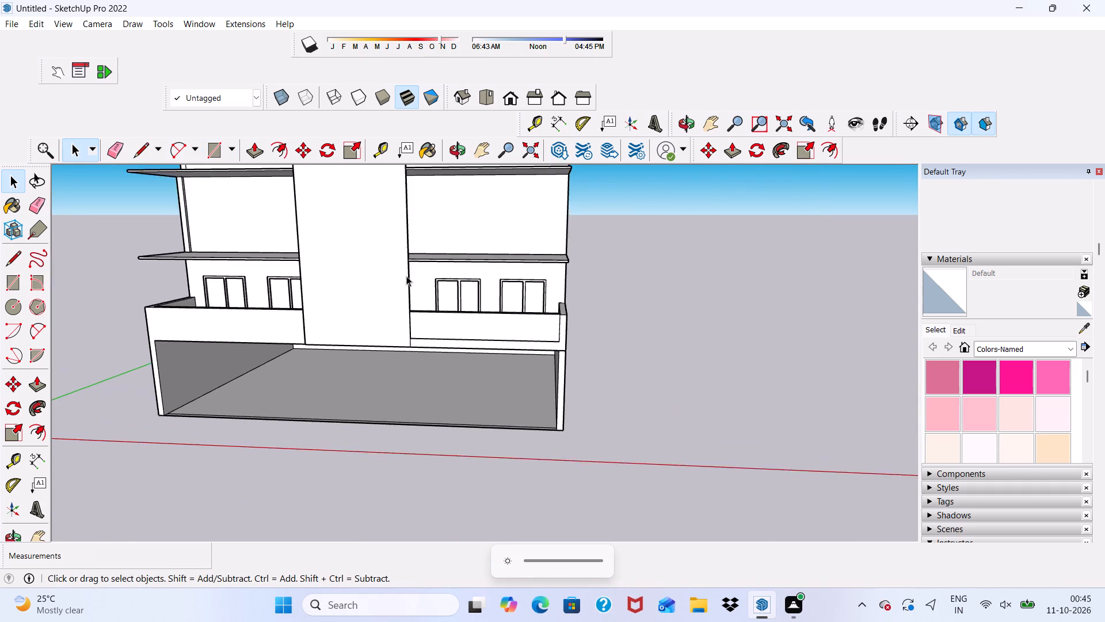
scroll(401, 290, down, 4)
scroll(341, 217, up, 2)
click(211, 146)
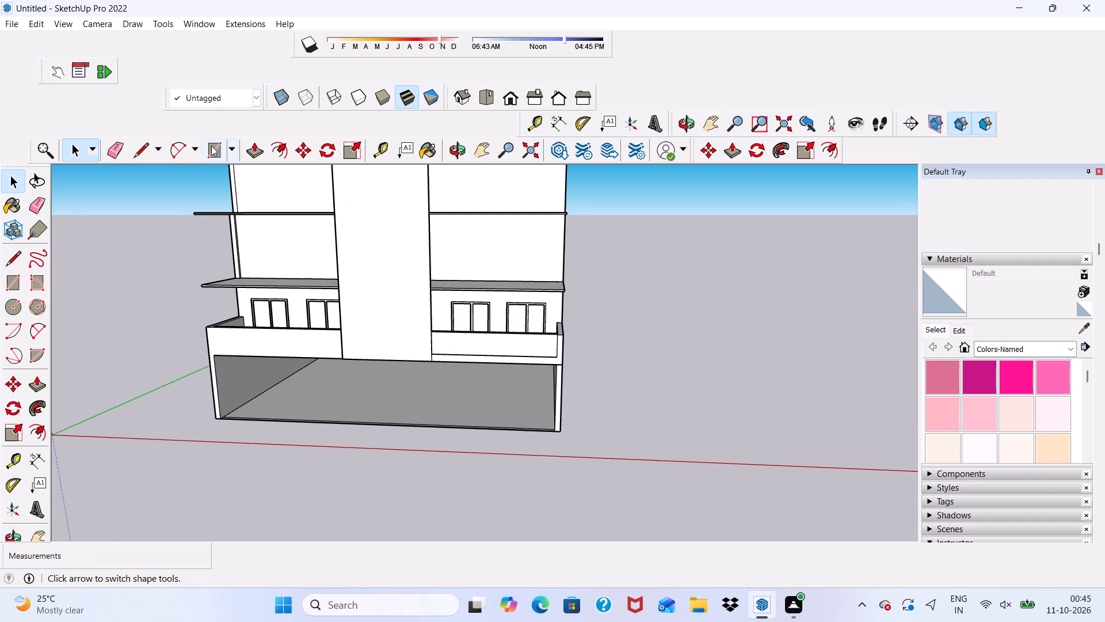
scroll(436, 364, up, 20)
scroll(436, 364, up, 1)
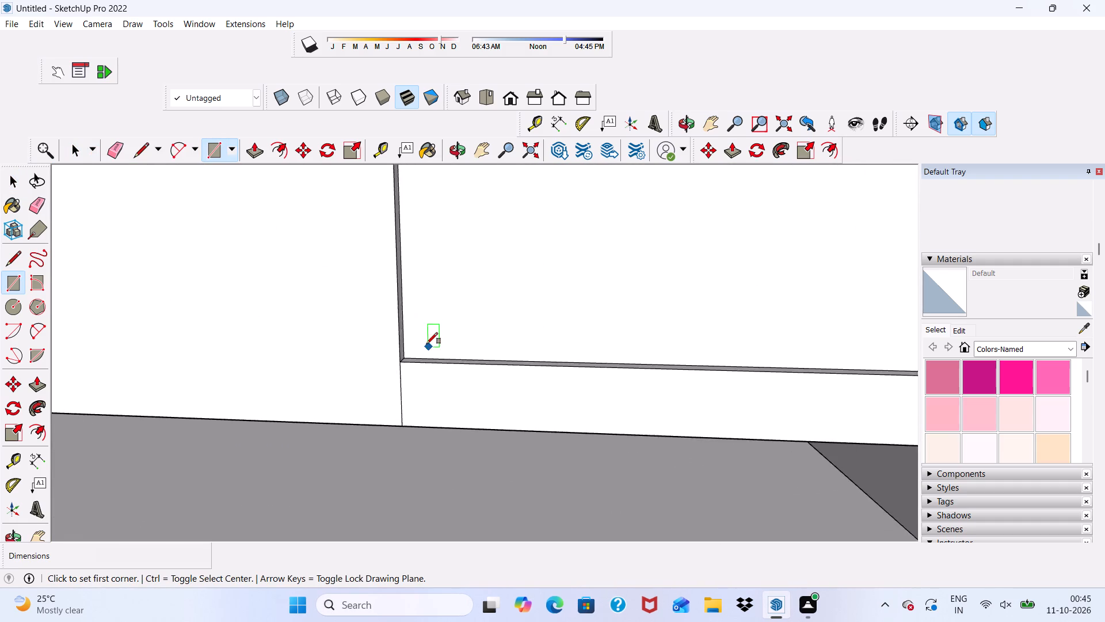
scroll(426, 344, up, 5)
click(406, 369)
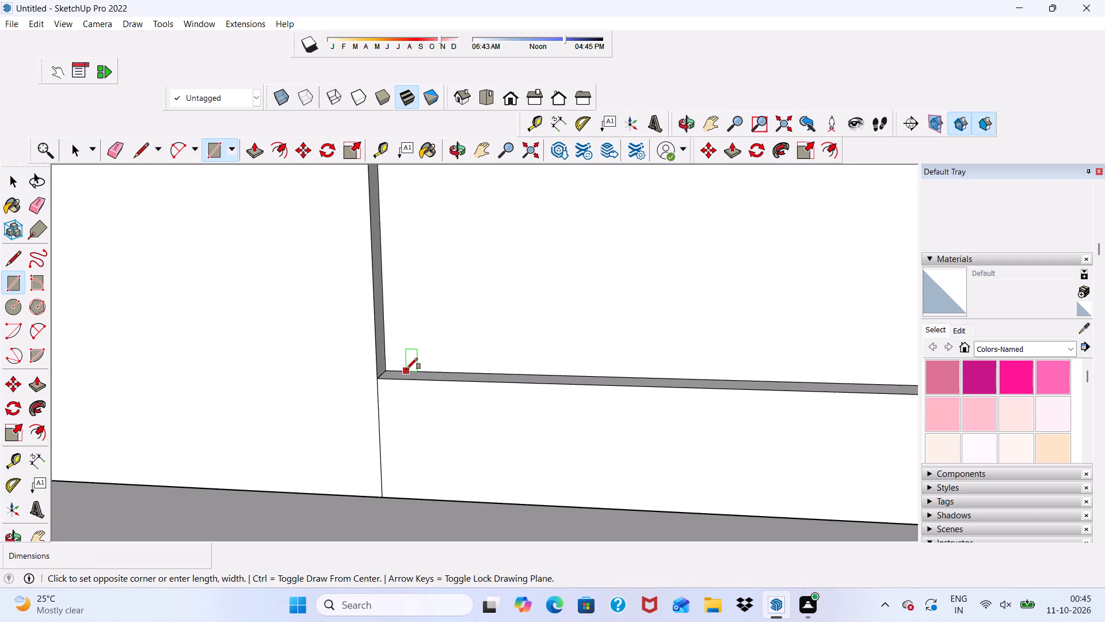
scroll(424, 330, down, 15)
scroll(516, 220, up, 4)
scroll(476, 294, up, 4)
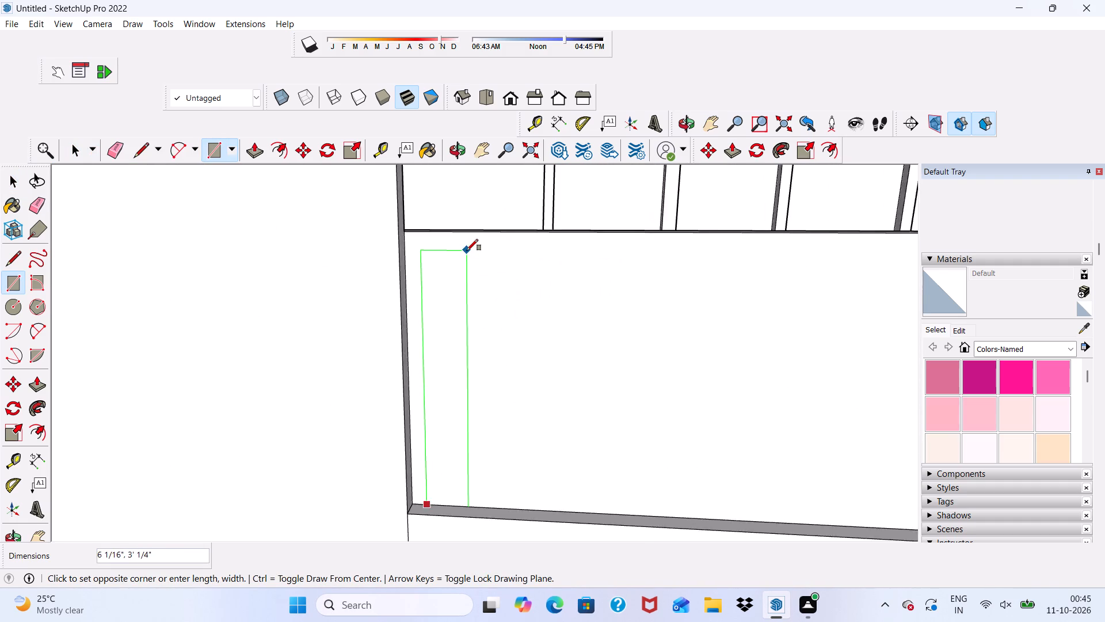
scroll(467, 251, up, 3)
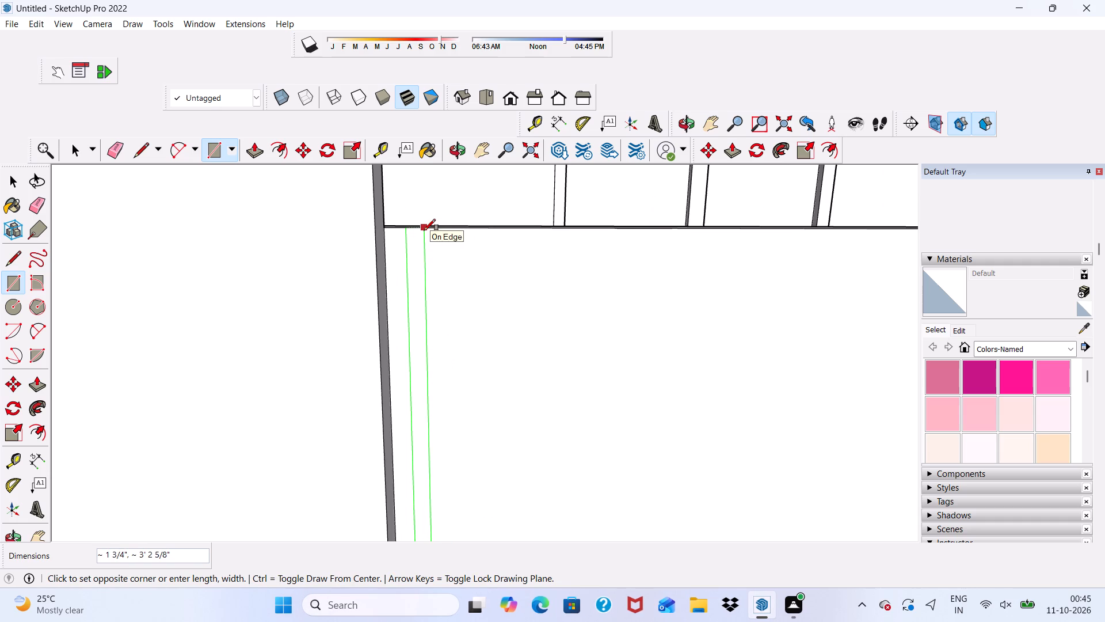
click(422, 229)
scroll(415, 260, down, 6)
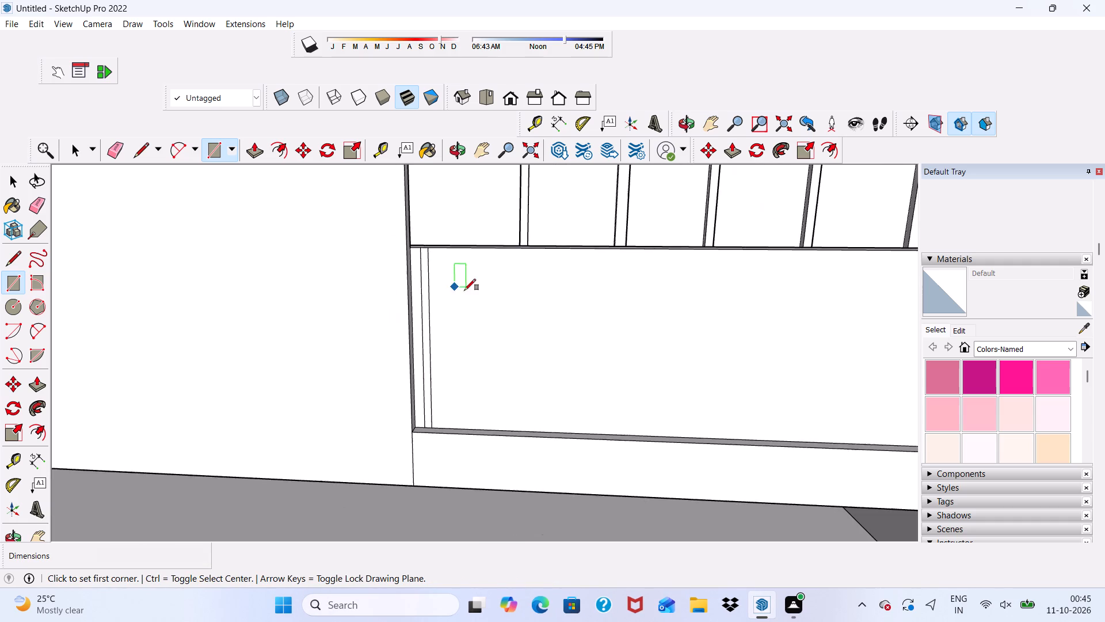
scroll(464, 290, down, 13)
scroll(836, 234, up, 3)
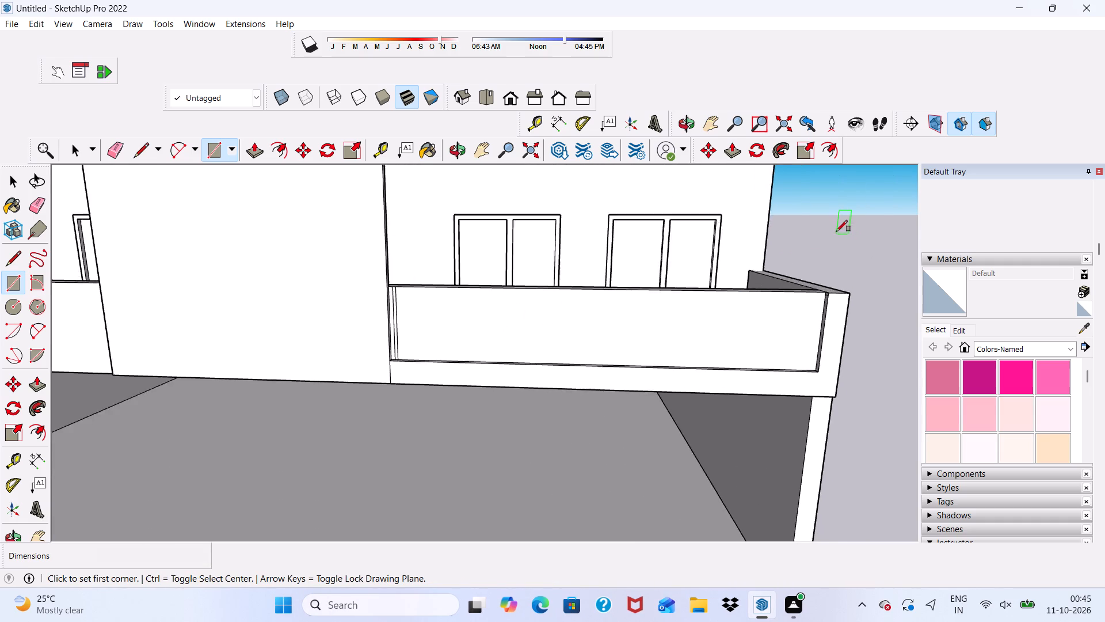
scroll(836, 232, up, 2)
key(space)
Copy the narrow strip along the recessed parapet face at 3 3/4" spacing and multiply it into 30 copies.
scroll(129, 381, up, 9)
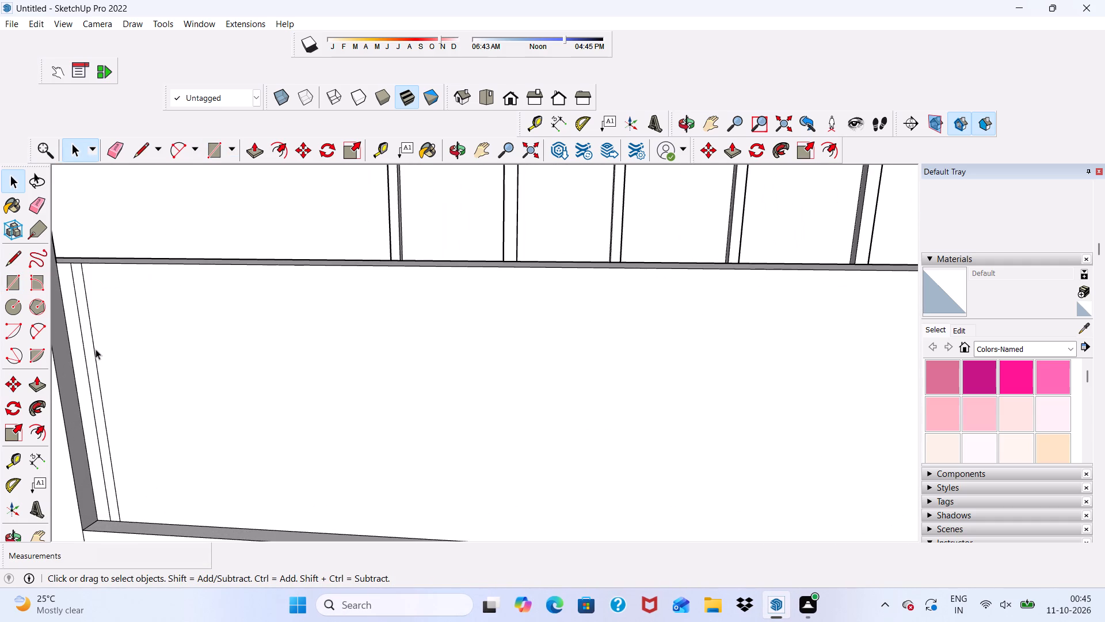
scroll(96, 356, up, 8)
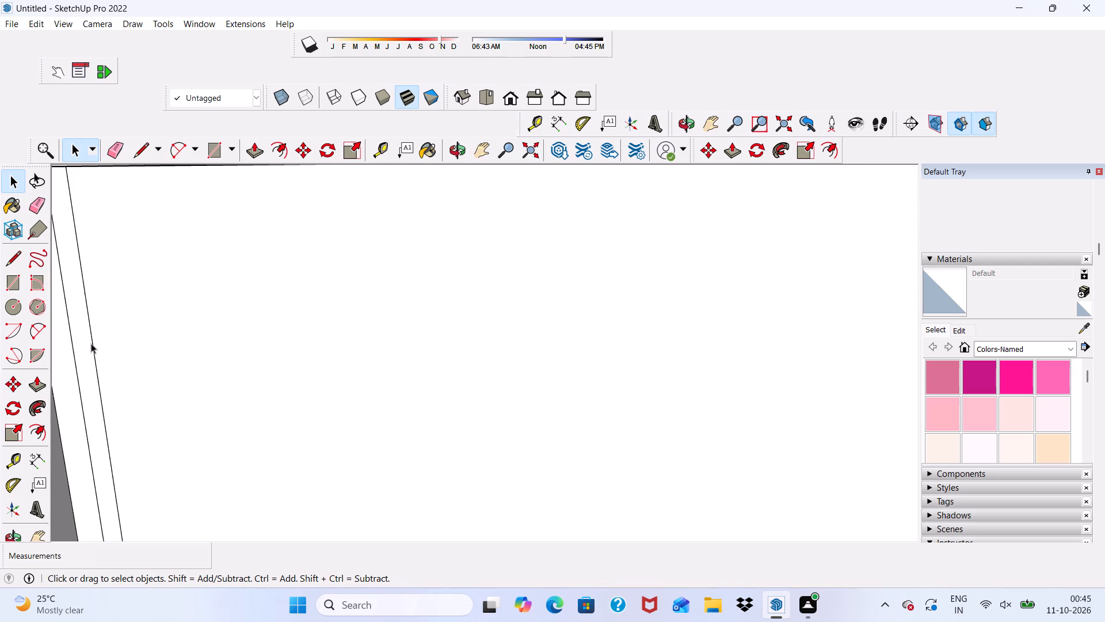
double_click(85, 336)
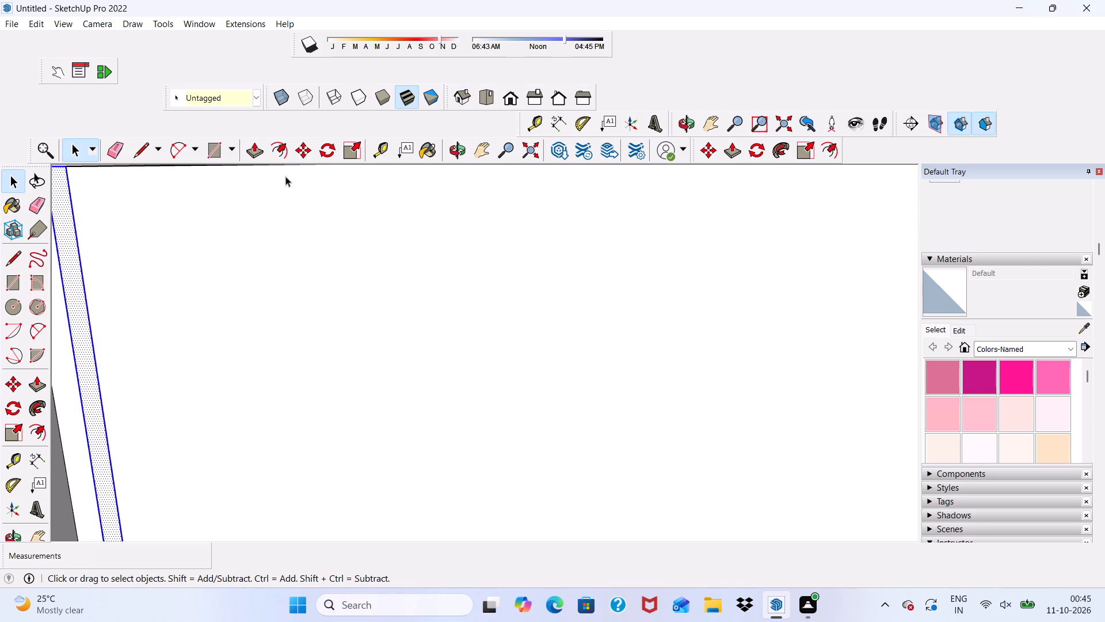
click(303, 151)
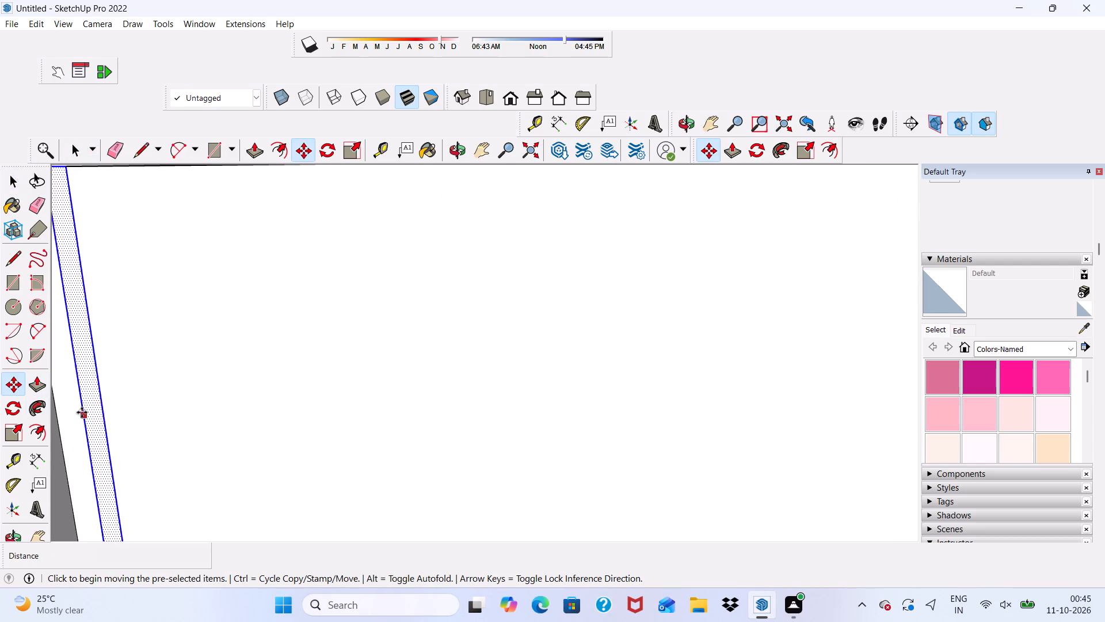
click(94, 404)
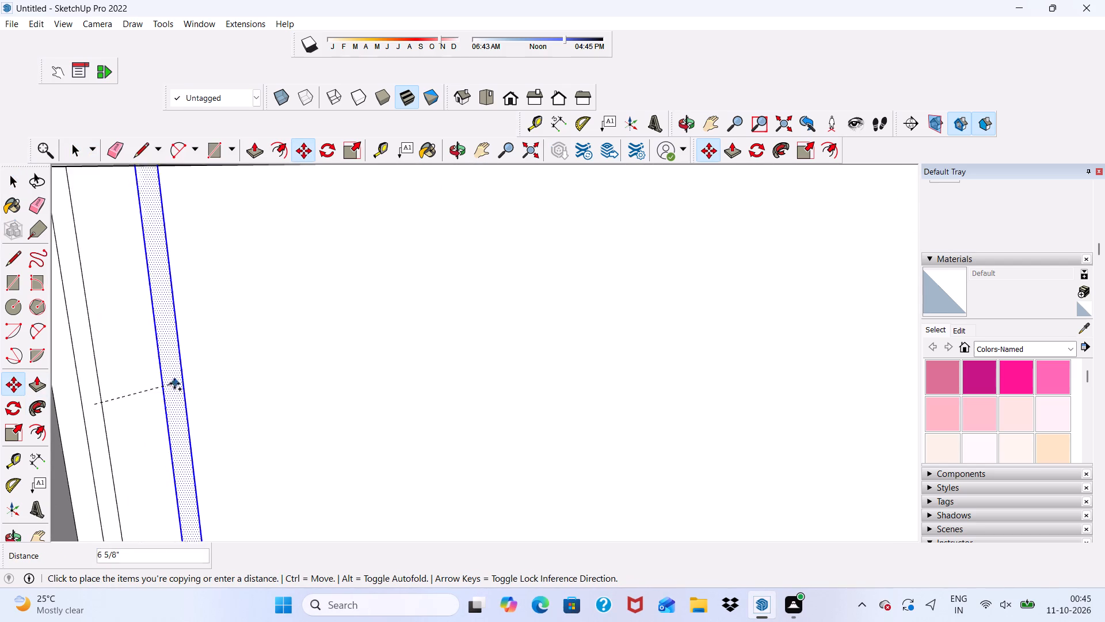
scroll(173, 386, down, 15)
scroll(166, 412, up, 1)
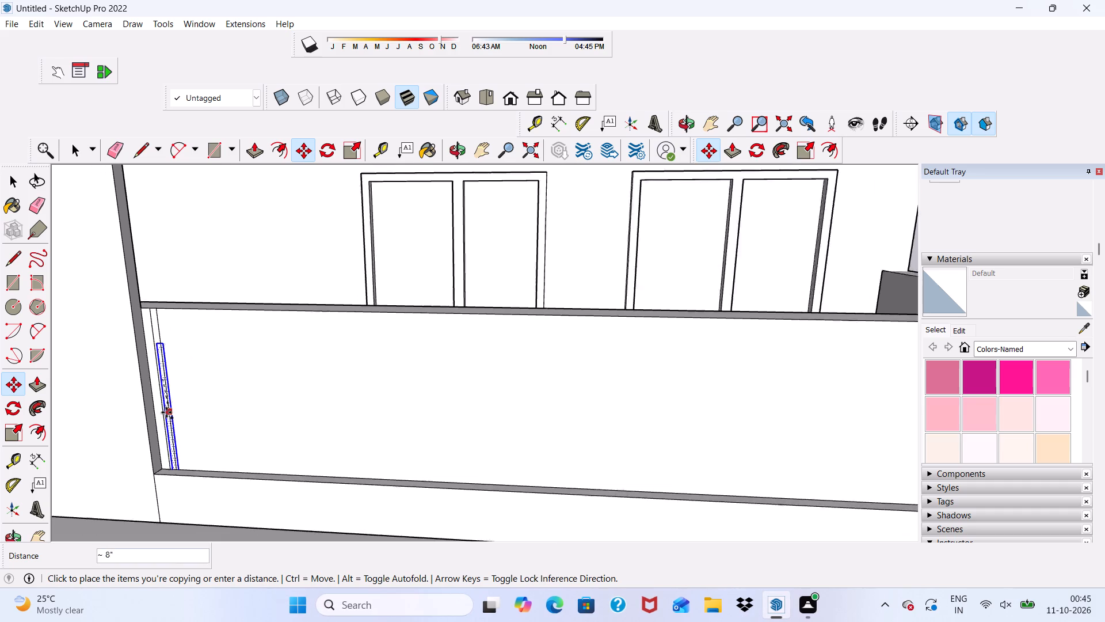
scroll(166, 412, up, 3)
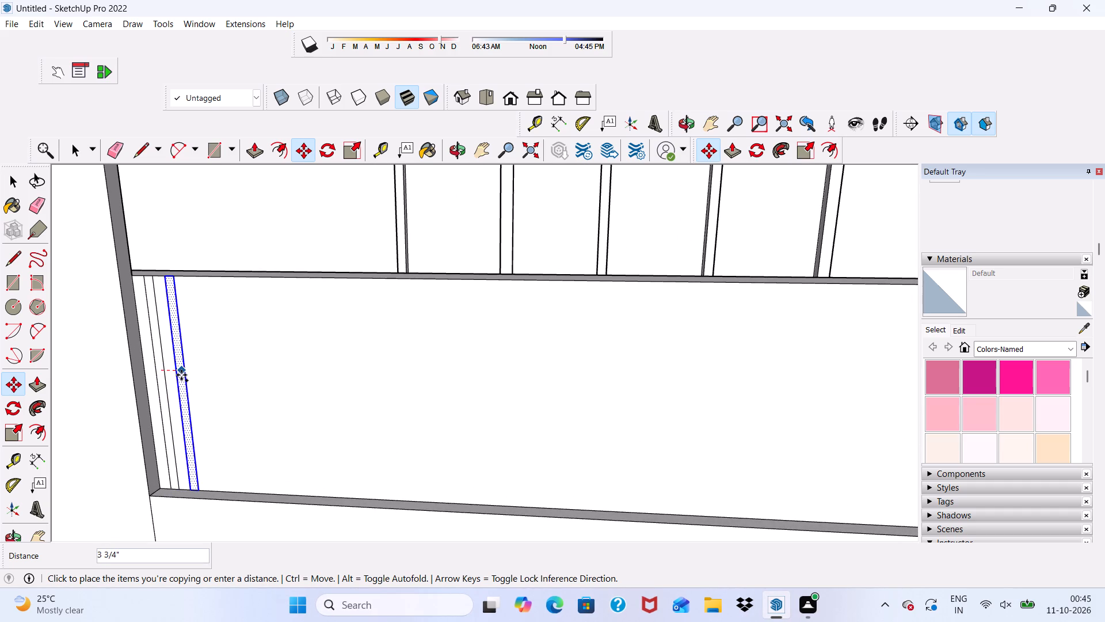
click(181, 375)
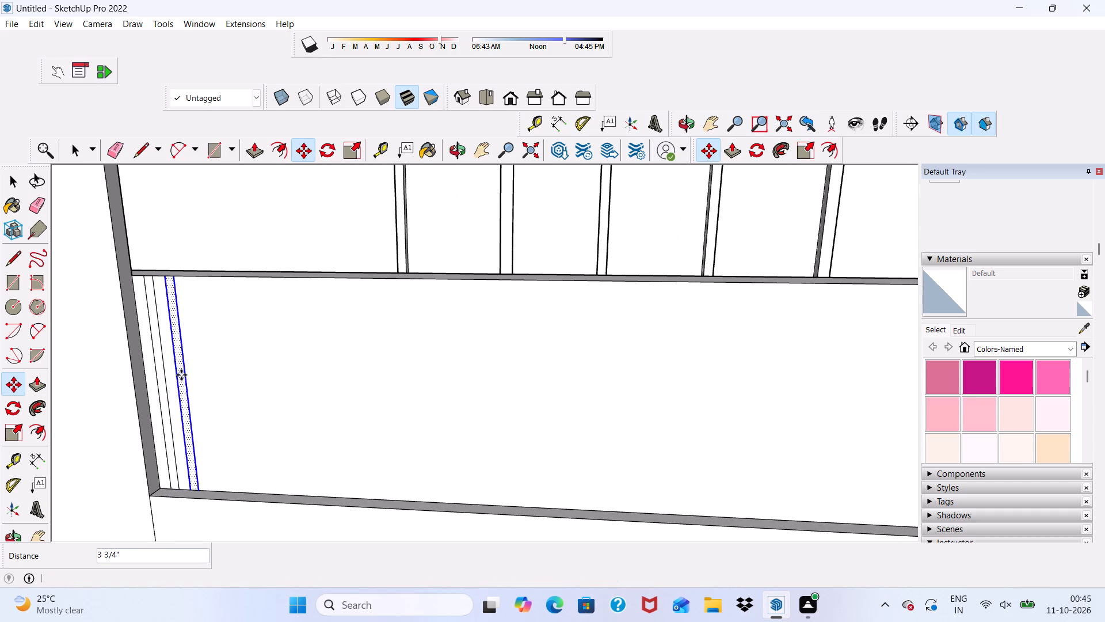
key(shift+asterisk)
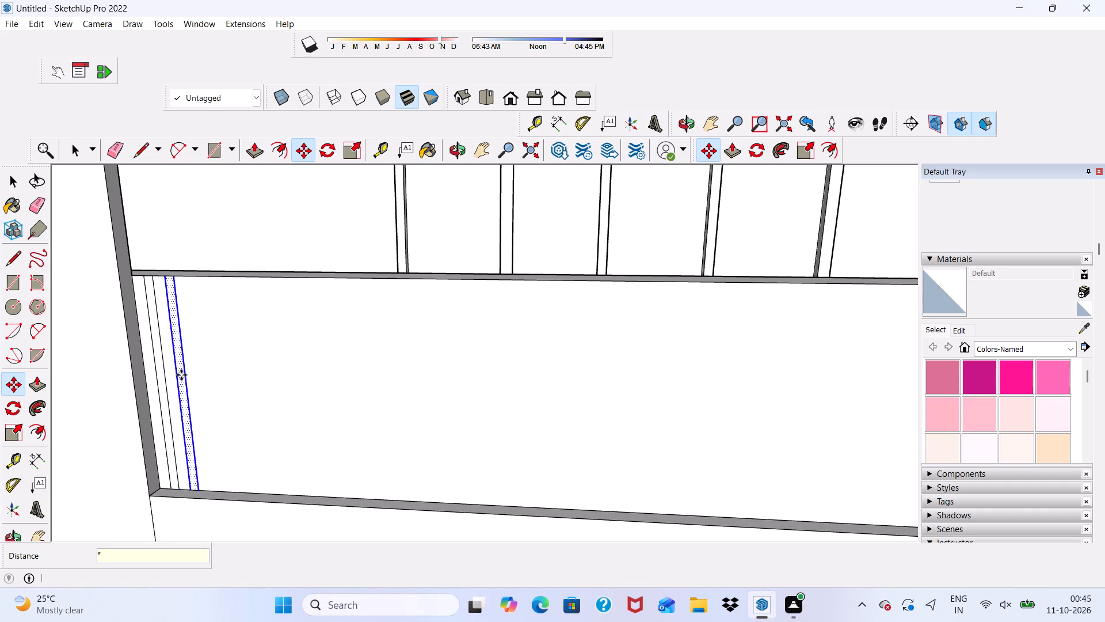
text(30)
key(Return)
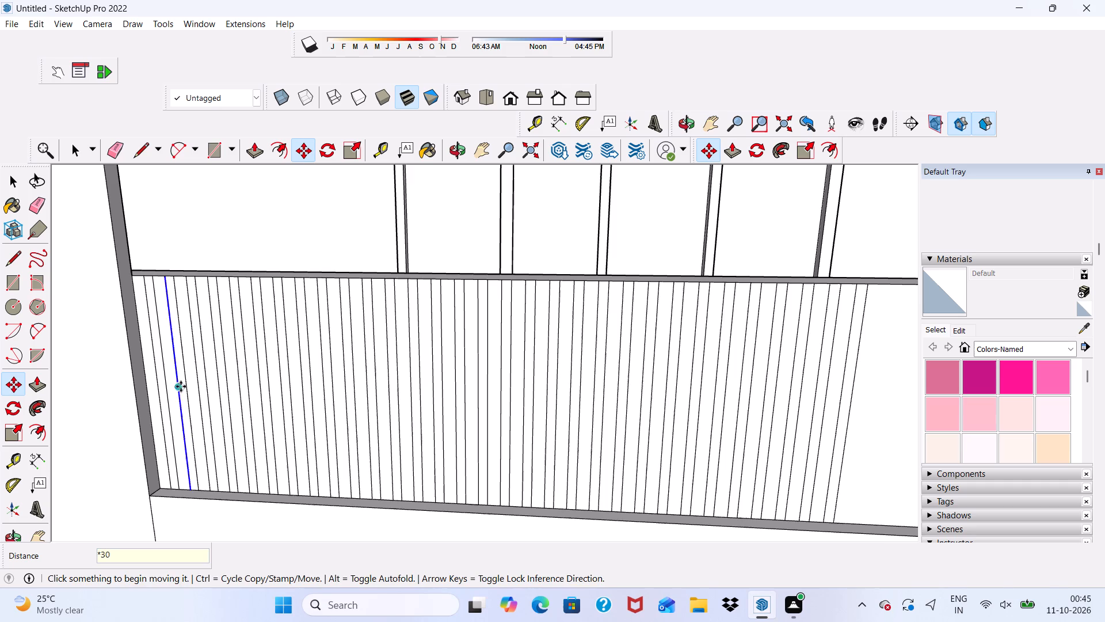
scroll(185, 380, down, 7)
scroll(594, 386, up, 3)
key(space)
scroll(507, 370, up, 4)
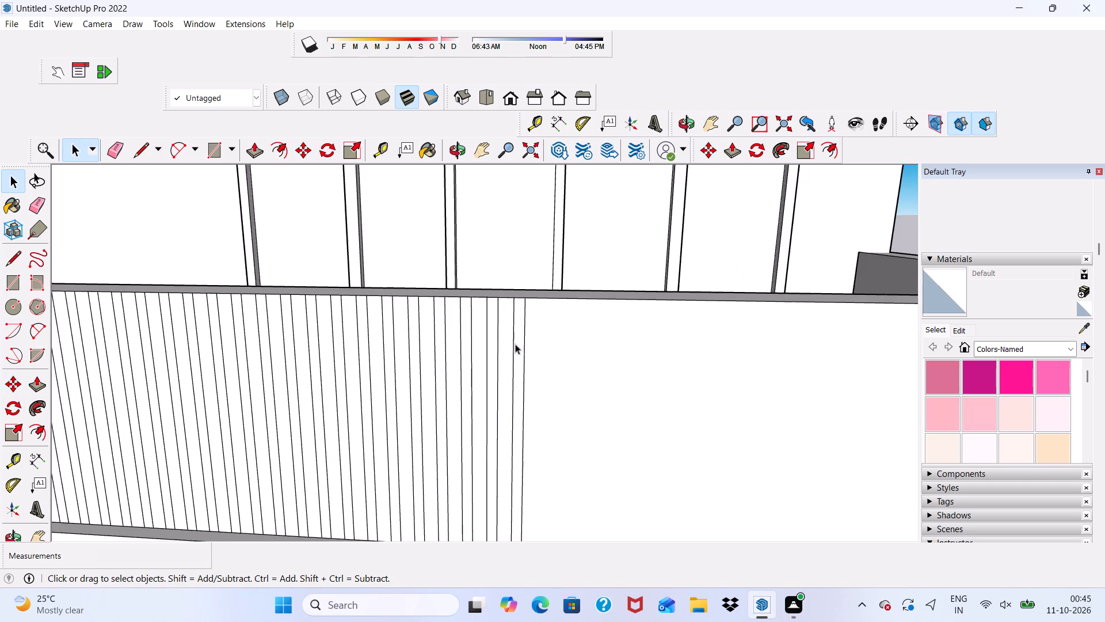
Copy the last strip along the recessed parapet face at about 3 9/16" spacing and multiply it into 20 copies.
scroll(515, 344, up, 3)
click(521, 344)
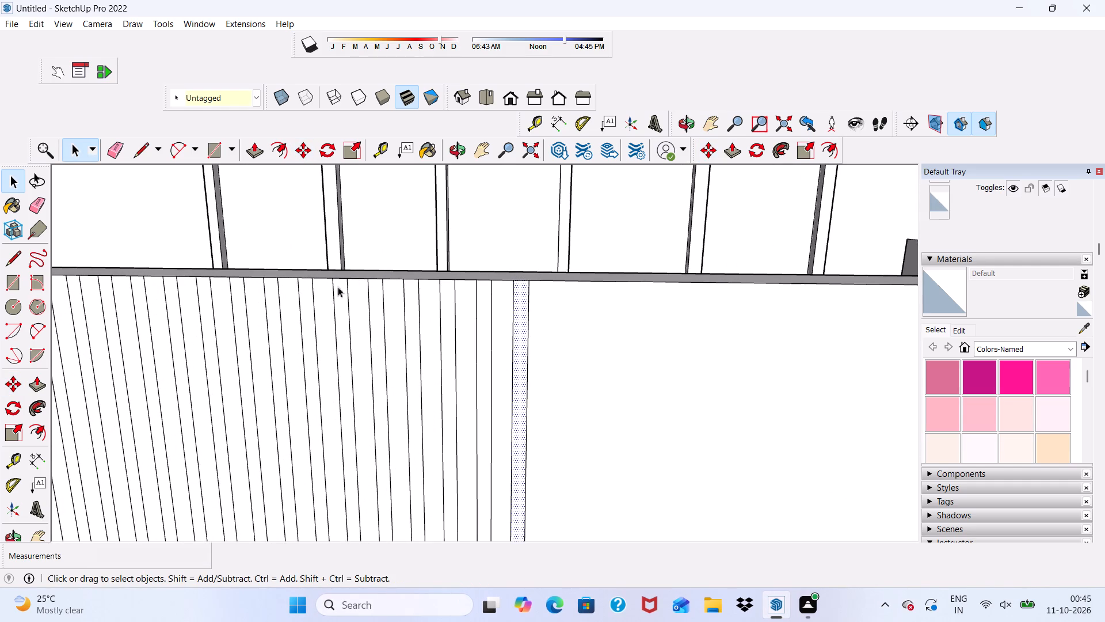
click(299, 147)
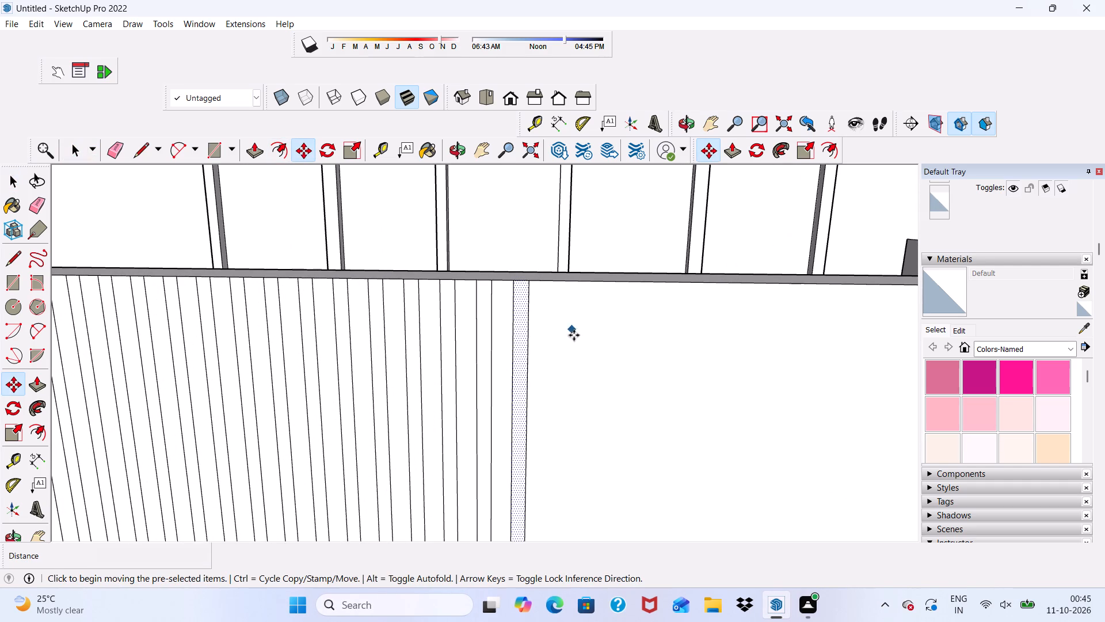
click(517, 390)
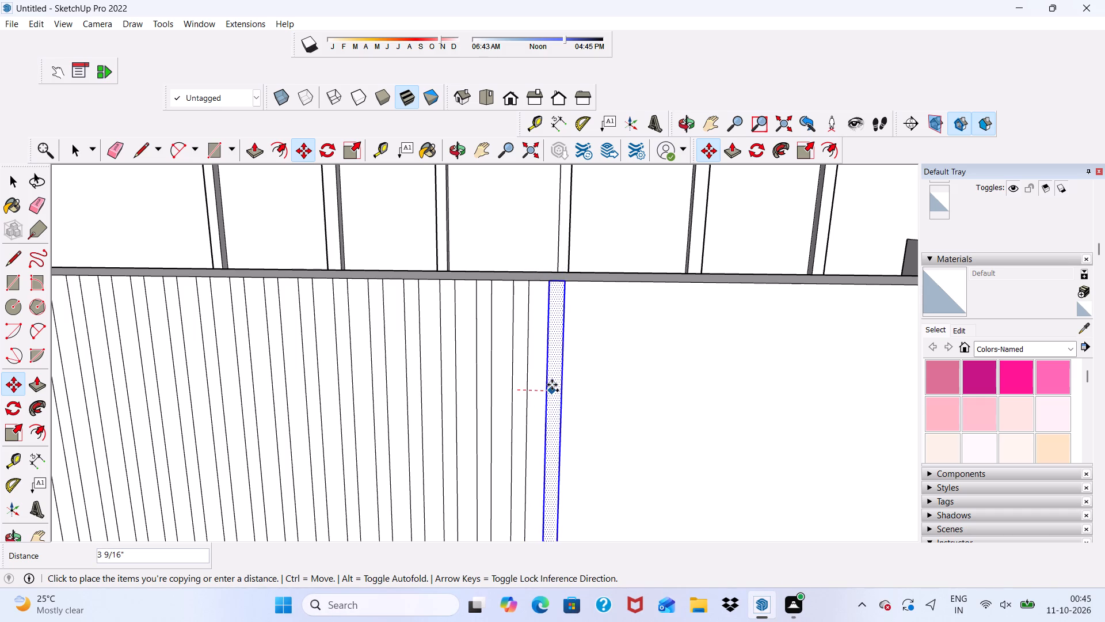
click(552, 385)
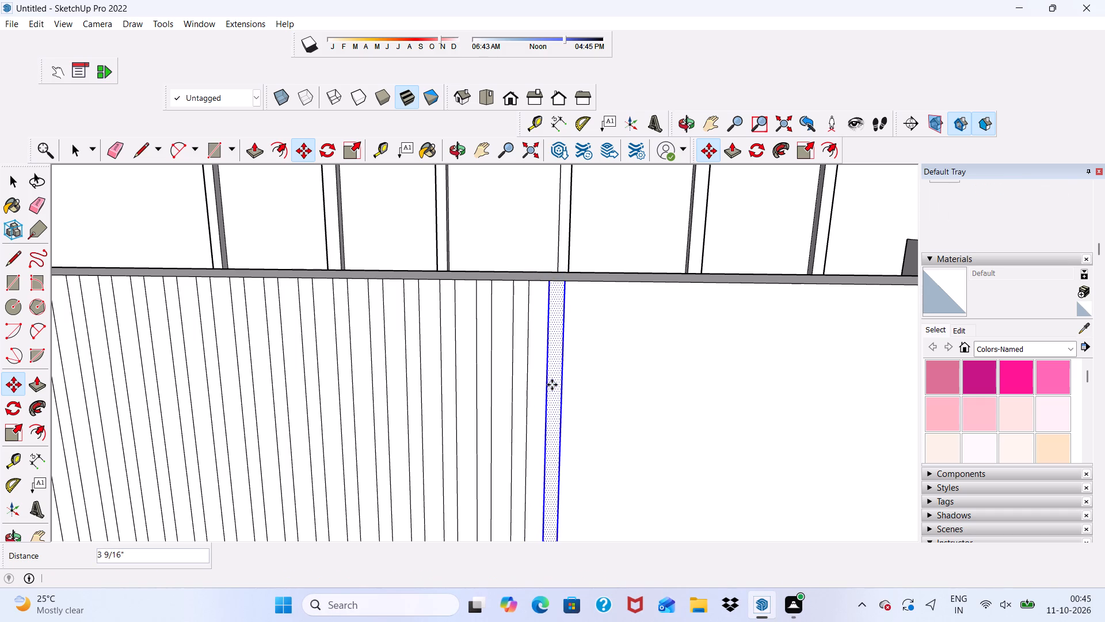
key(shift+asterisk)
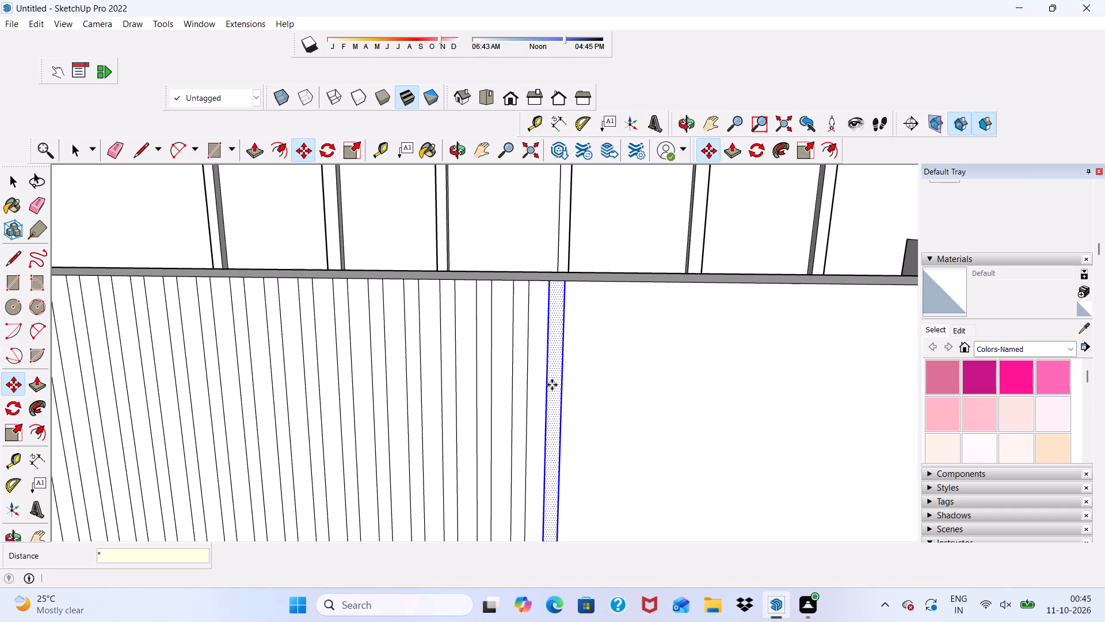
text(20)
key(Return)
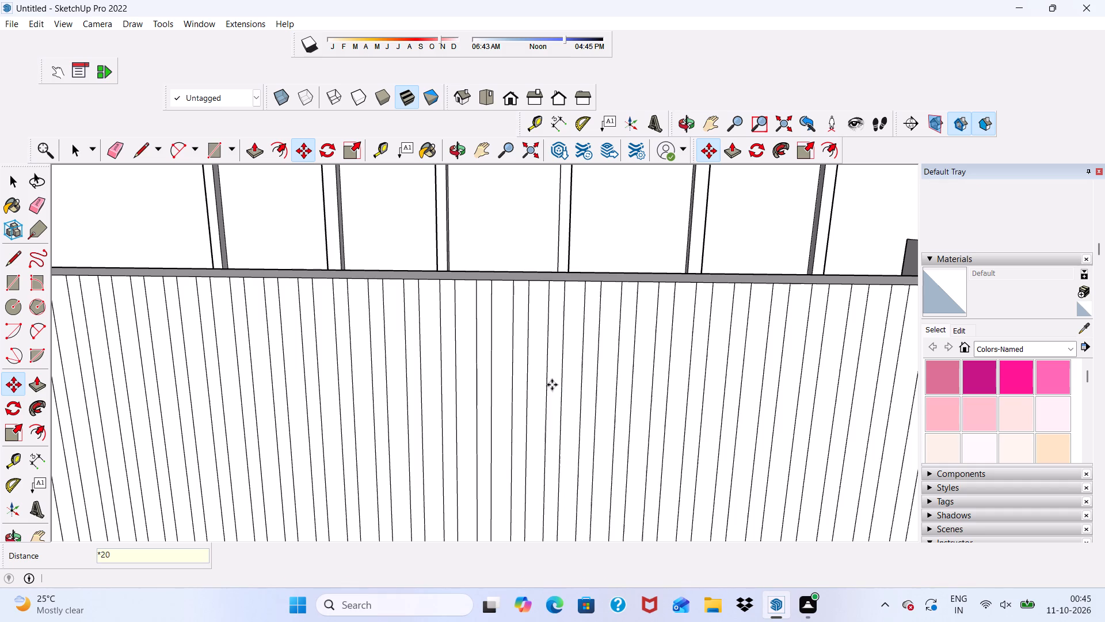
Copy the new last strip toward the parapet's outer end at about 3 1/16" spacing and multiply it into 15 copies.
scroll(406, 392, down, 11)
scroll(747, 387, up, 5)
scroll(707, 421, up, 3)
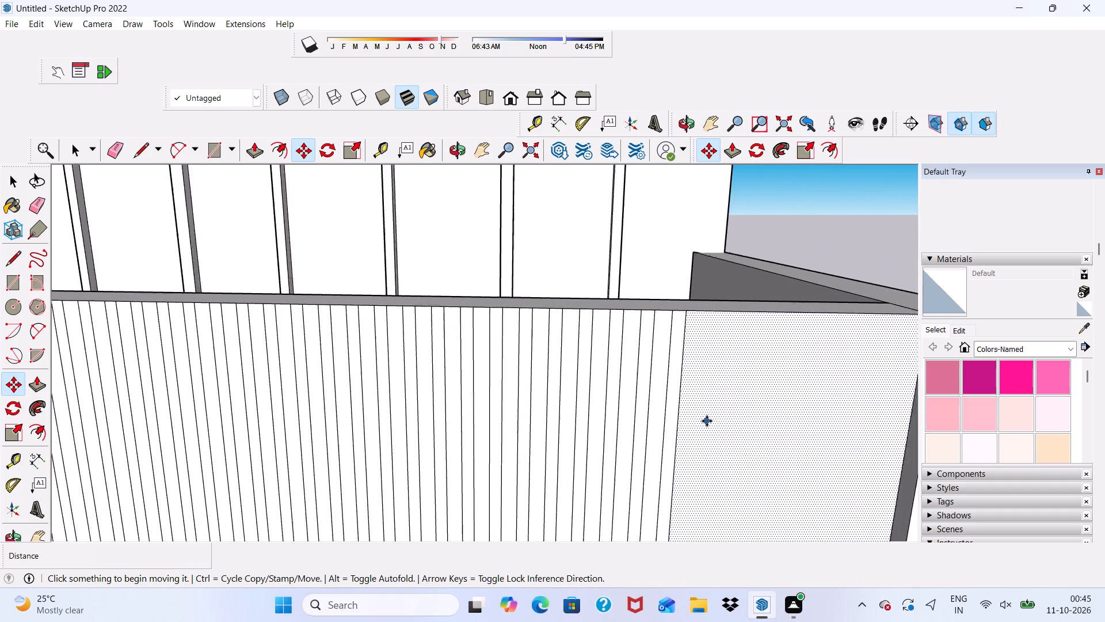
scroll(707, 421, up, 2)
scroll(645, 325, up, 4)
click(688, 369)
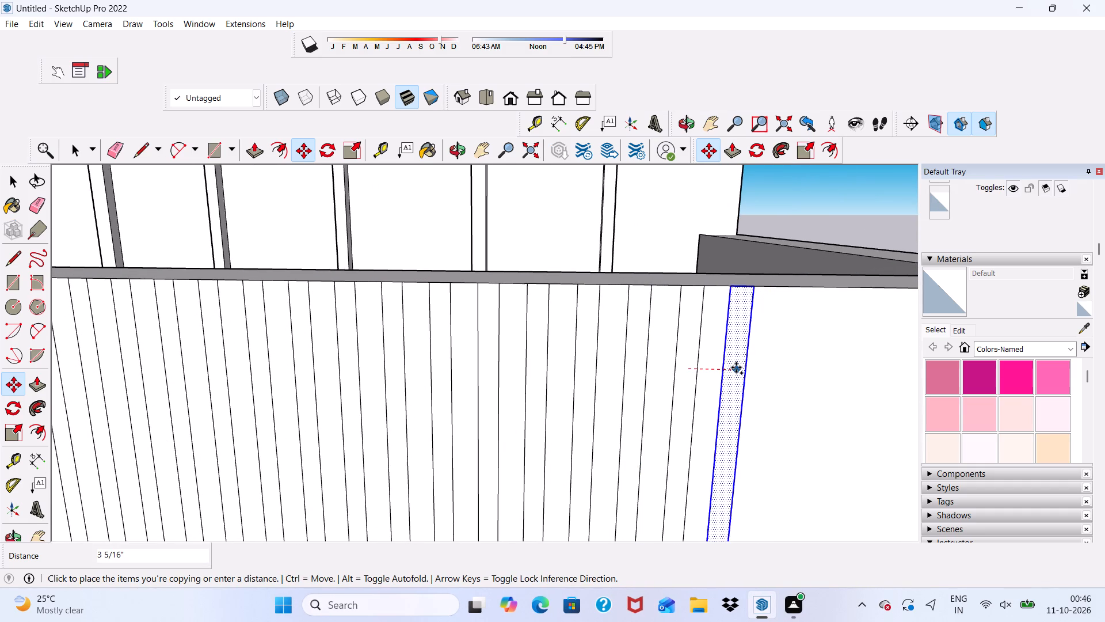
scroll(734, 362, down, 14)
scroll(746, 339, up, 5)
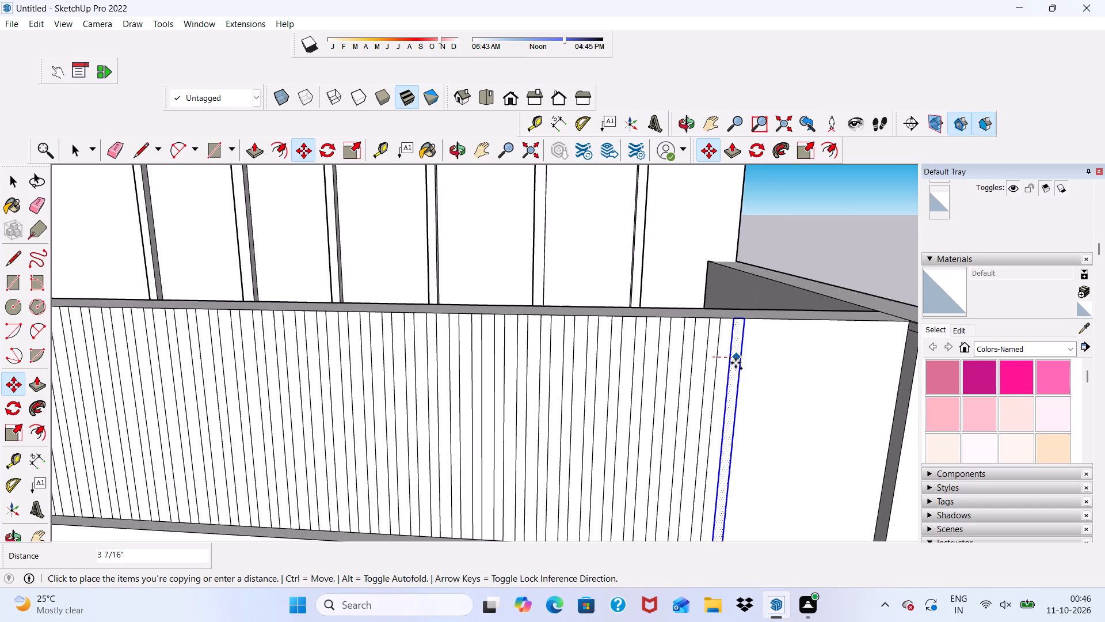
scroll(736, 363, up, 2)
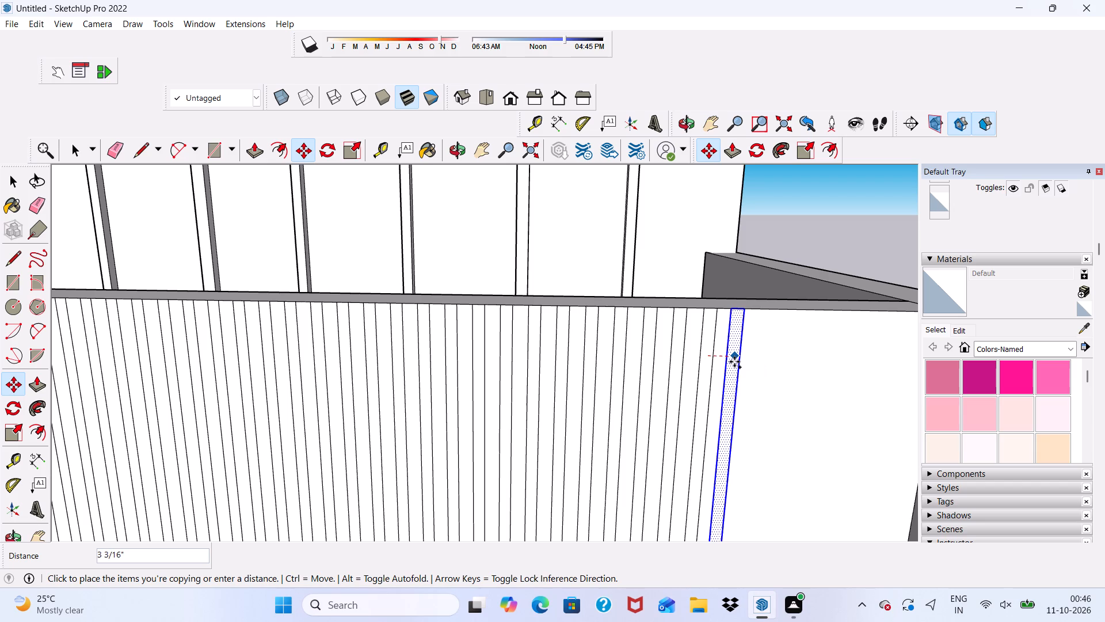
scroll(733, 365, down, 1)
scroll(733, 362, up, 1)
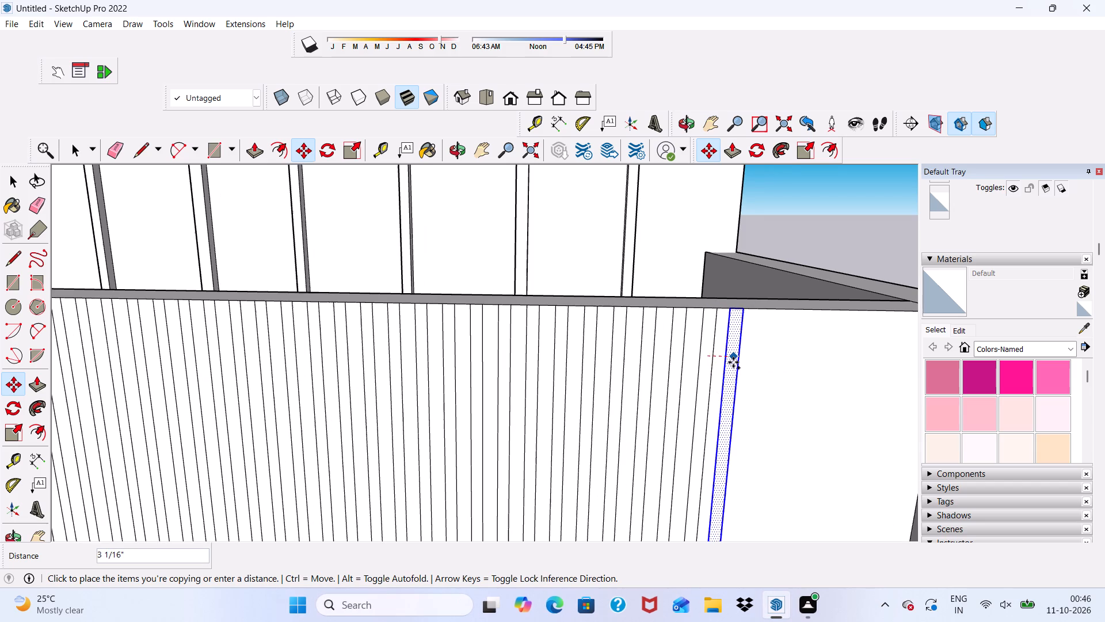
click(733, 362)
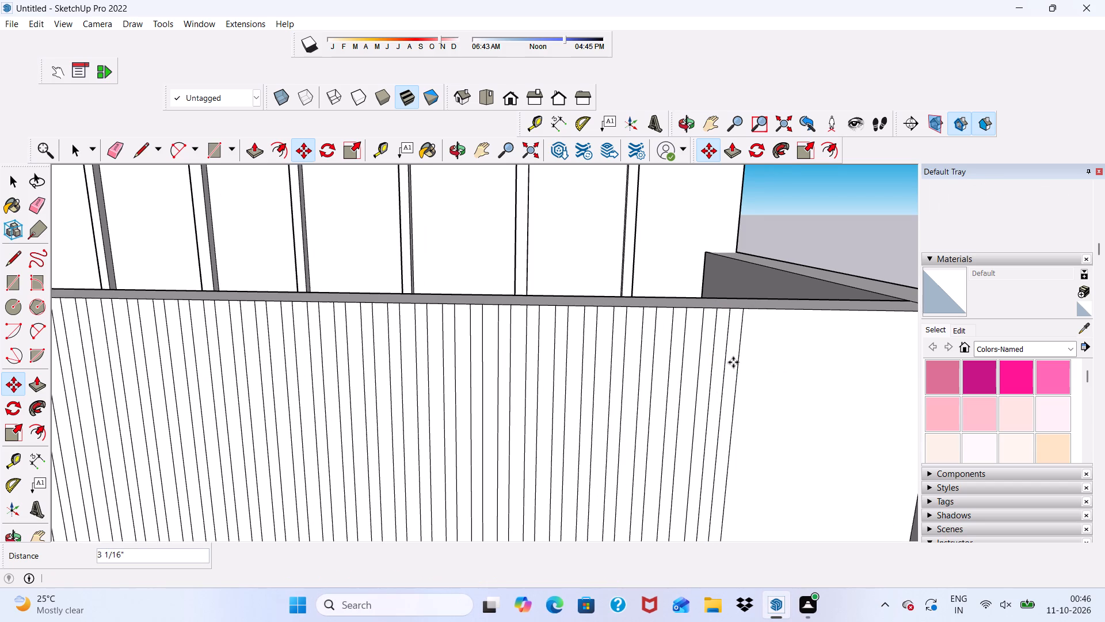
key(shift+asterisk)
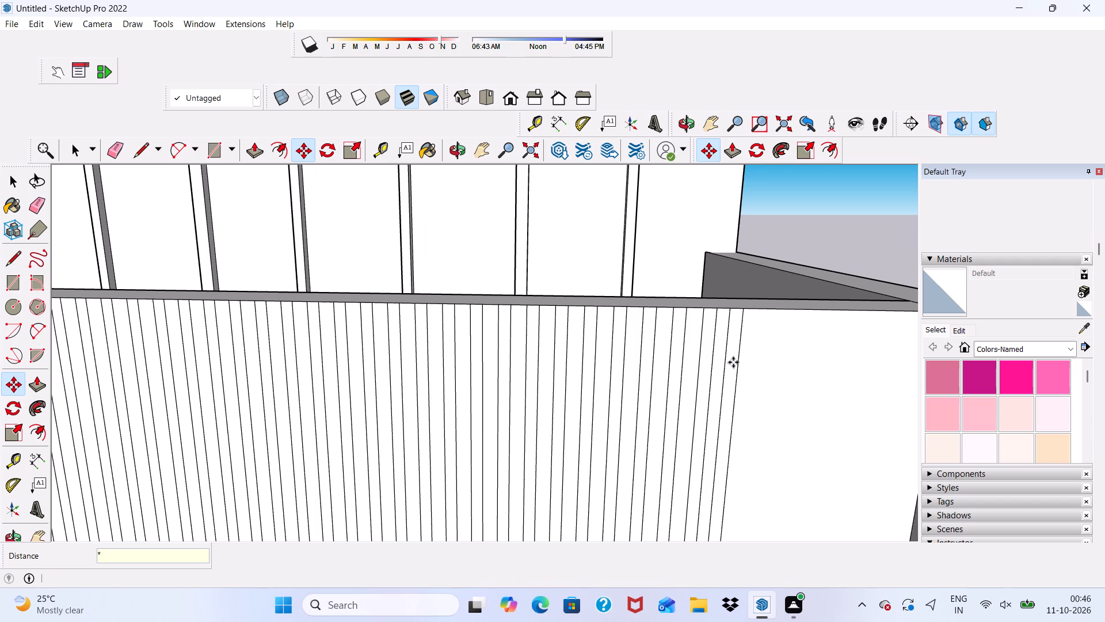
text(15)
key(Return)
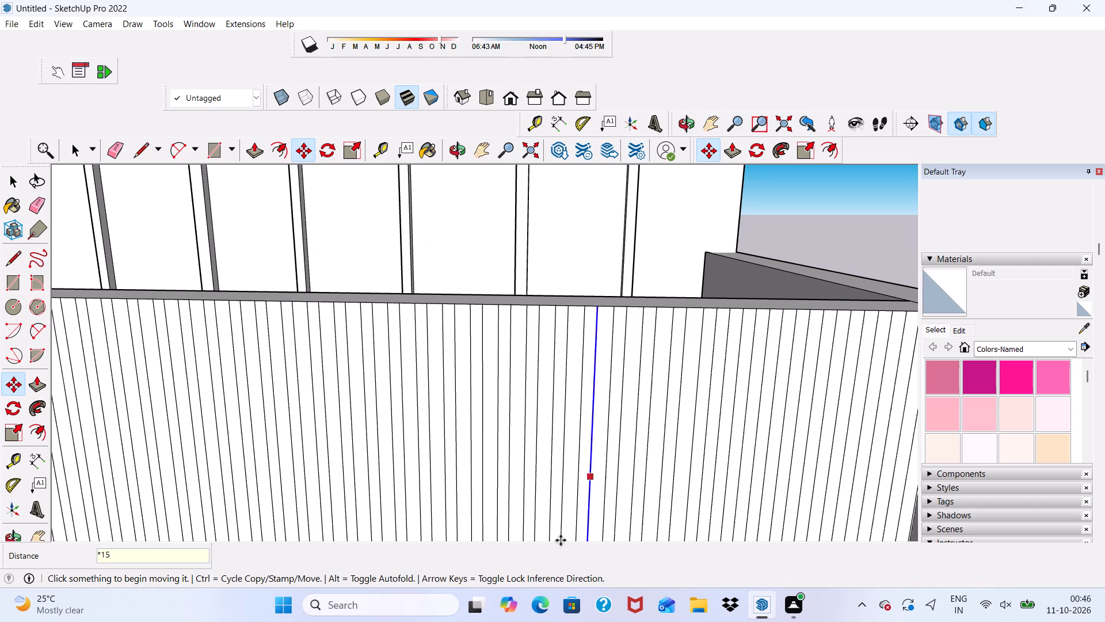
scroll(568, 553, down, 6)
scroll(769, 475, down, 4)
scroll(737, 332, down, 3)
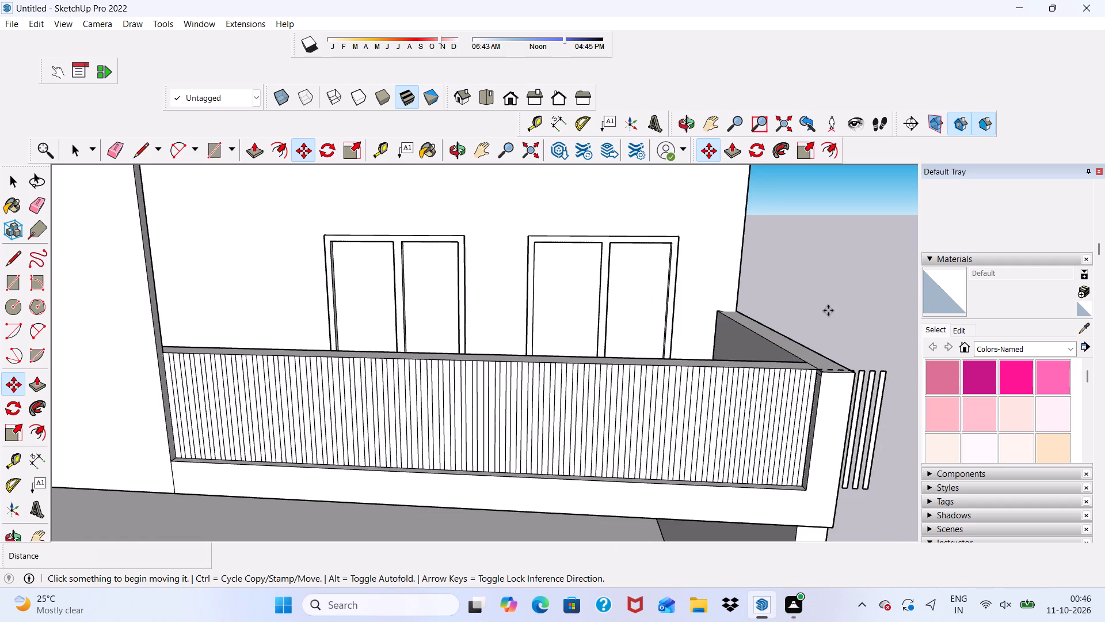
key(space)
Erase the surplus vertical strips that extend past the parapet's outer corner, including their bottom edges.
scroll(806, 405, down, 2)
middle_drag(881, 402, 771, 366)
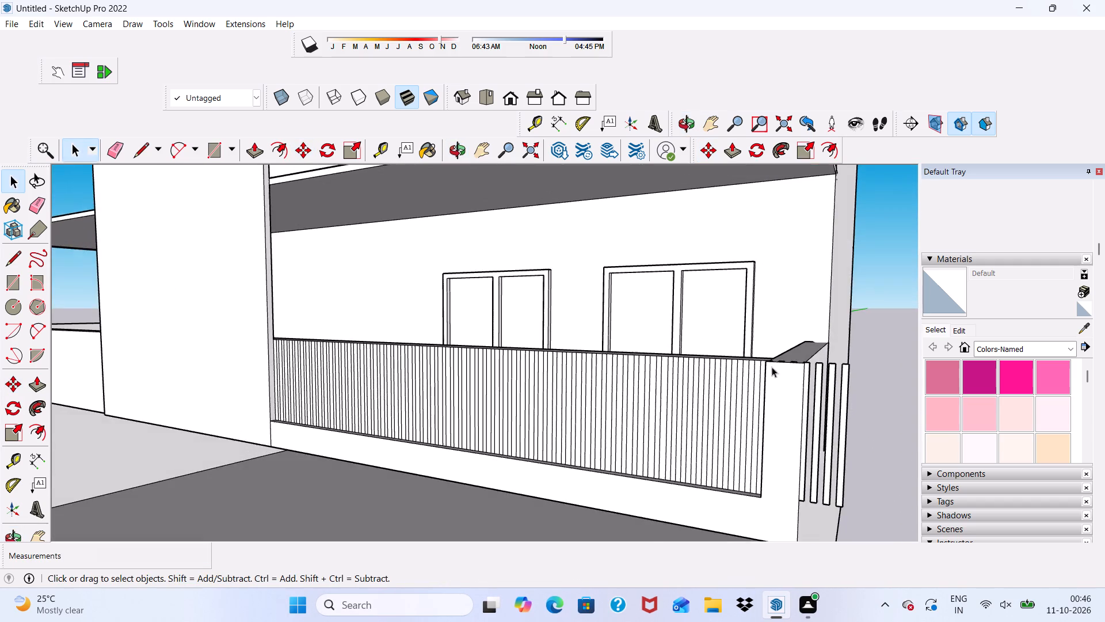
scroll(843, 415, up, 5)
scroll(780, 321, up, 4)
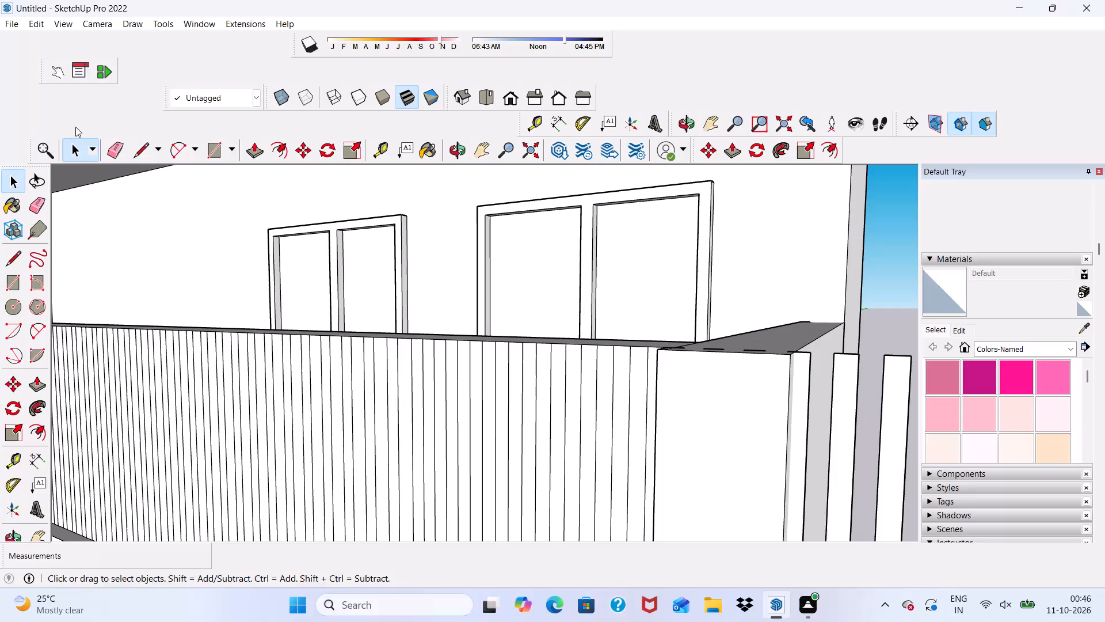
drag(114, 146, 124, 146)
scroll(384, 194, down, 4)
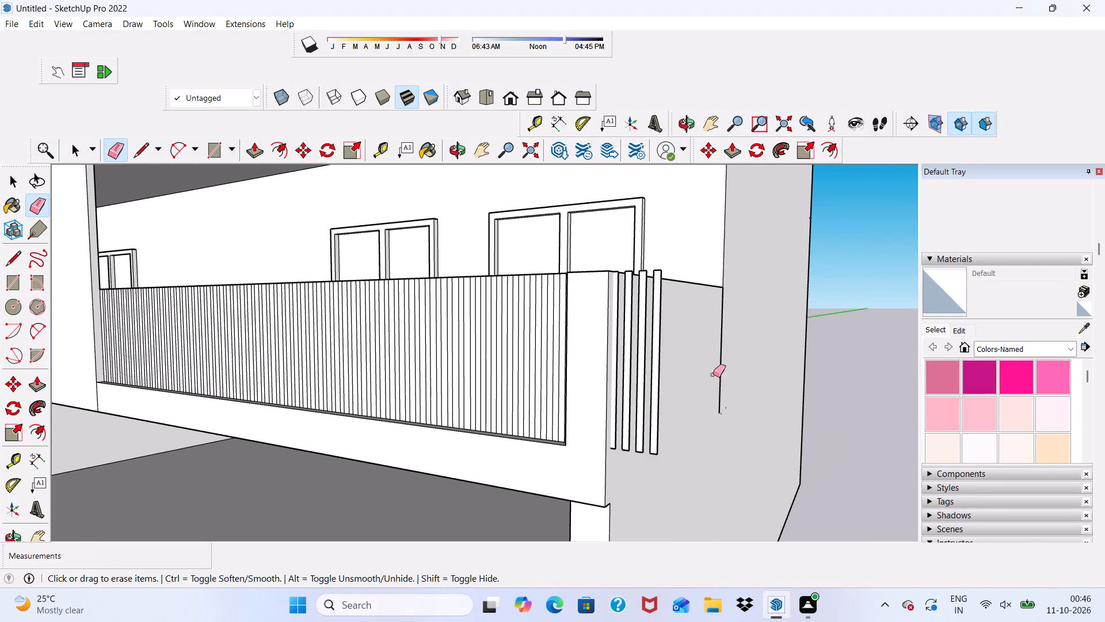
scroll(650, 431, up, 8)
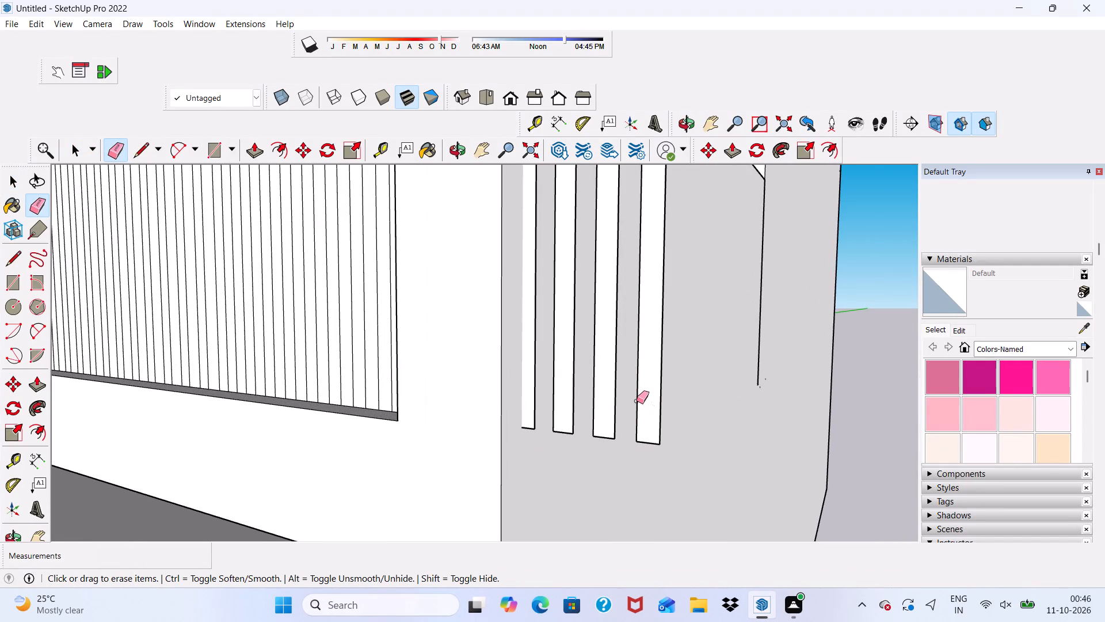
drag(637, 401, 665, 408)
drag(528, 398, 543, 398)
drag(530, 425, 528, 433)
drag(566, 411, 568, 413)
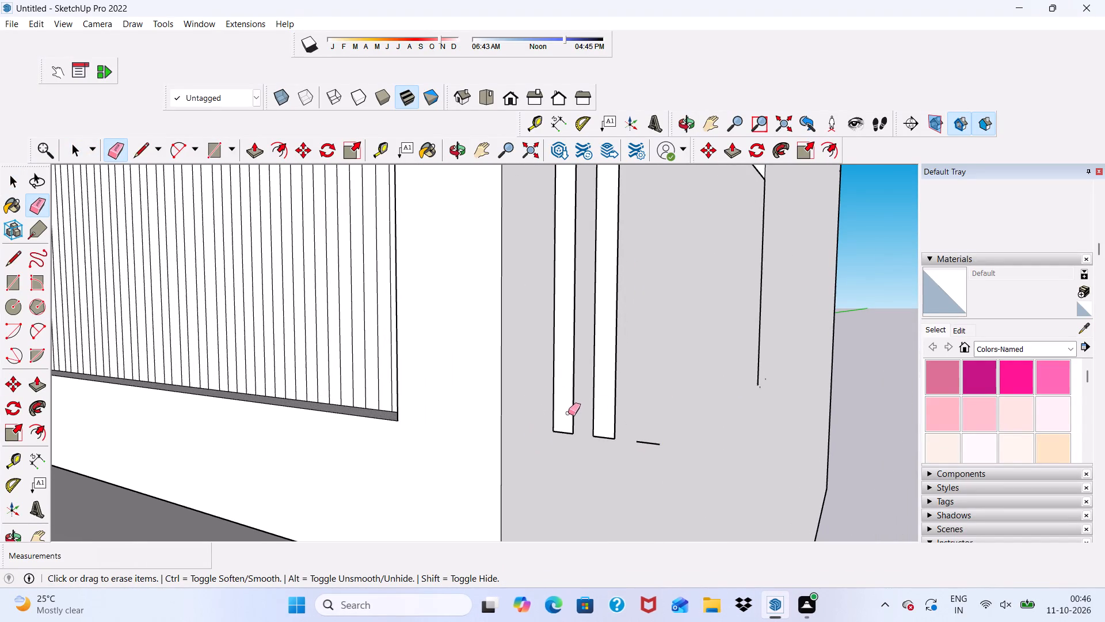
drag(568, 413, 568, 436)
drag(551, 408, 587, 407)
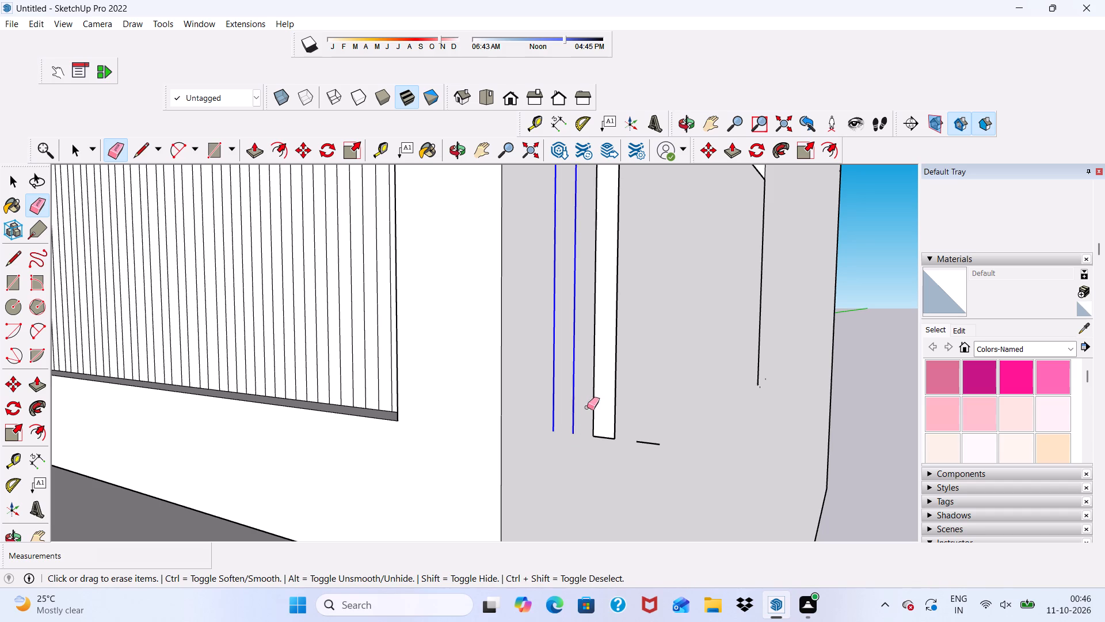
drag(587, 407, 655, 443)
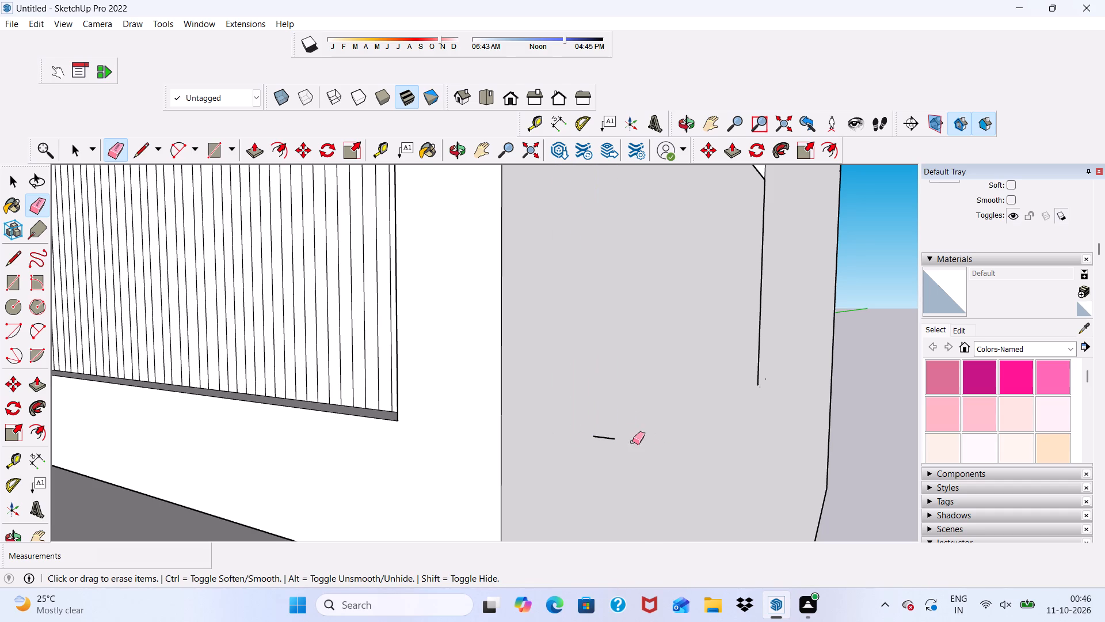
click(603, 438)
Erase the seam lines and leftover strip top edges on the parapet's top face at the outer corner.
scroll(600, 419, down, 6)
scroll(664, 442, up, 1)
middle_drag(608, 389, 618, 414)
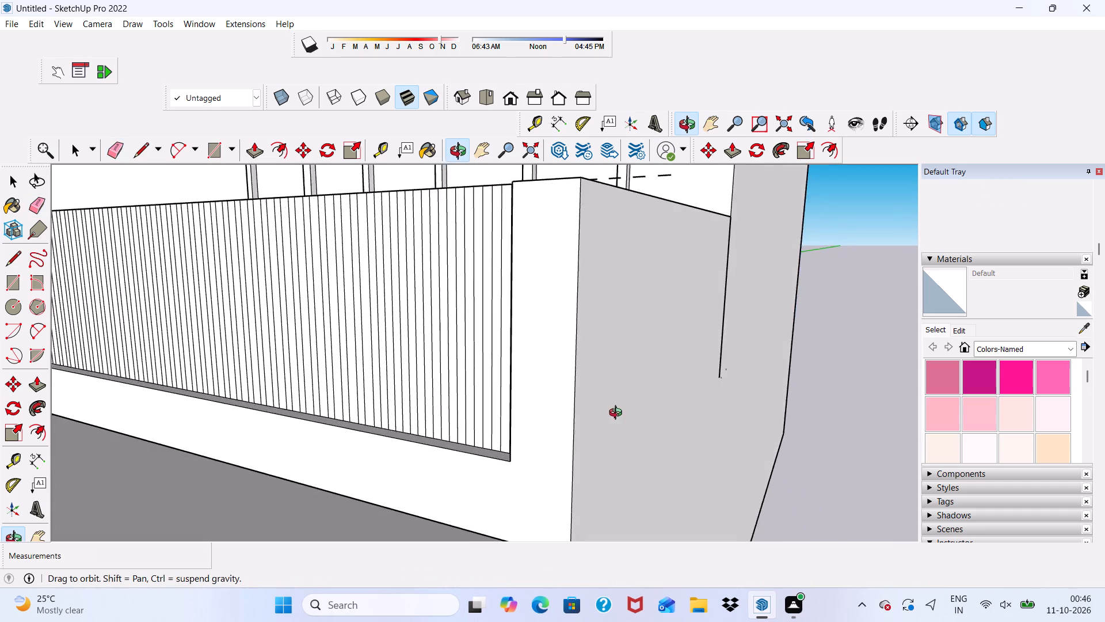
middle_drag(618, 414, 647, 487)
scroll(574, 294, up, 12)
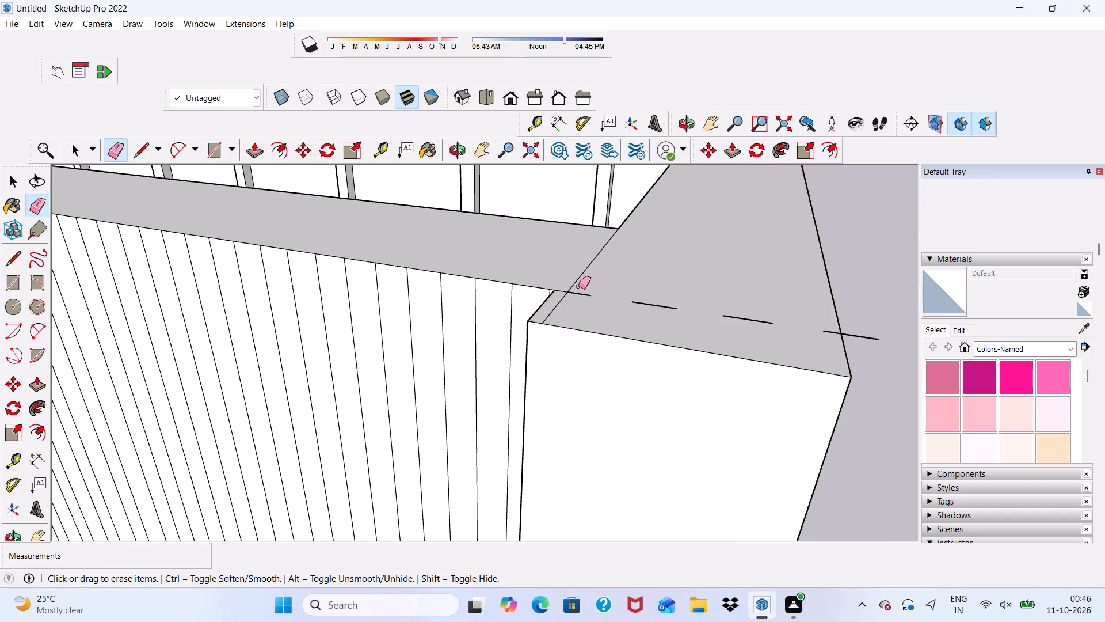
click(582, 297)
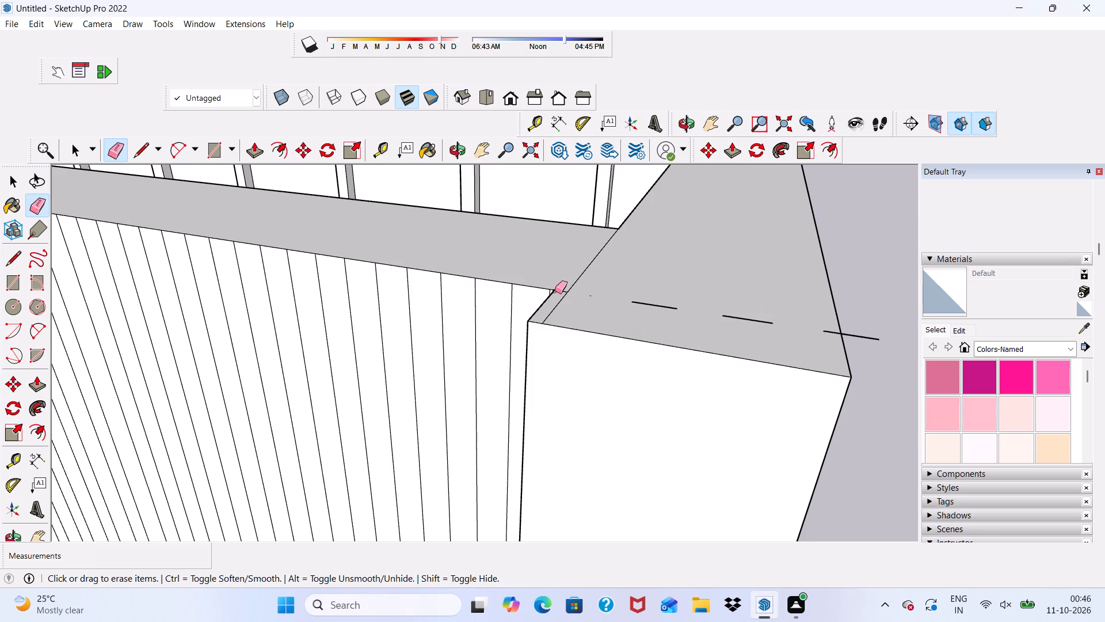
scroll(563, 293, up, 6)
click(563, 293)
drag(566, 291, 571, 297)
click(572, 292)
drag(743, 317, 743, 323)
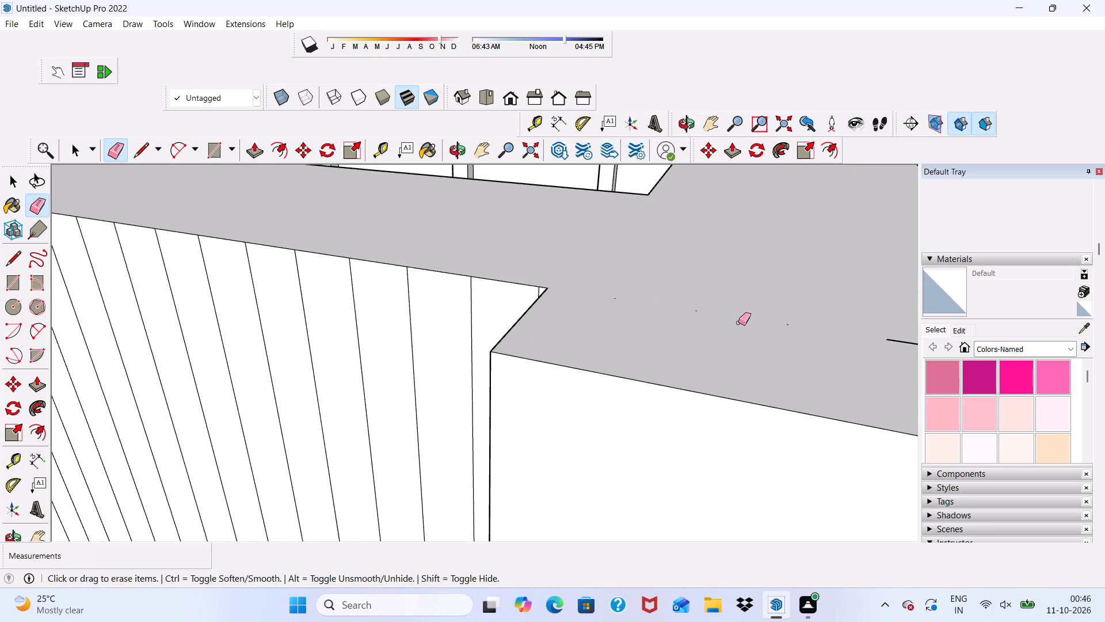
scroll(647, 295, down, 10)
scroll(763, 320, up, 2)
click(738, 314)
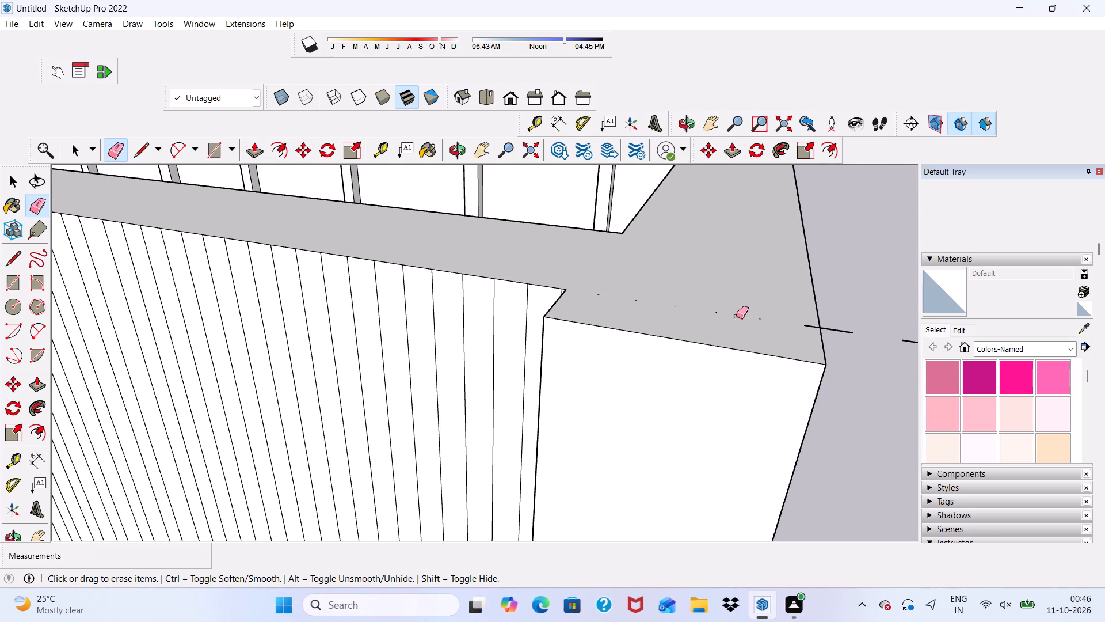
Erase the stray dashes left by the surplus strips beyond the parapet's outer corner.
click(829, 331)
click(810, 326)
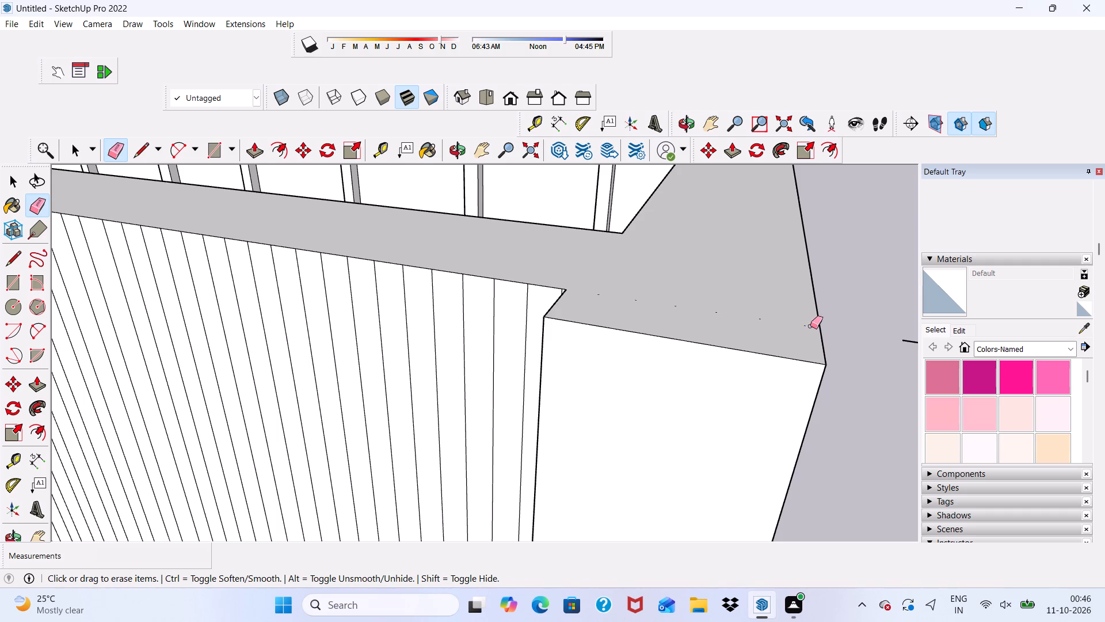
scroll(719, 308, down, 5)
click(841, 333)
scroll(639, 293, down, 5)
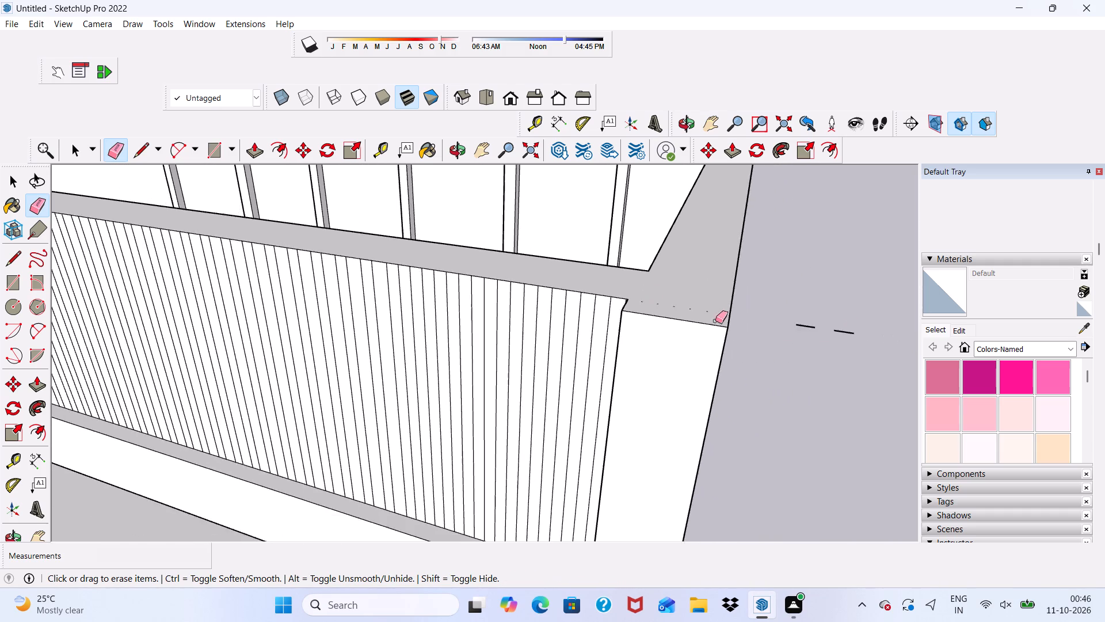
scroll(825, 331, up, 3)
scroll(740, 327, down, 7)
scroll(723, 316, up, 3)
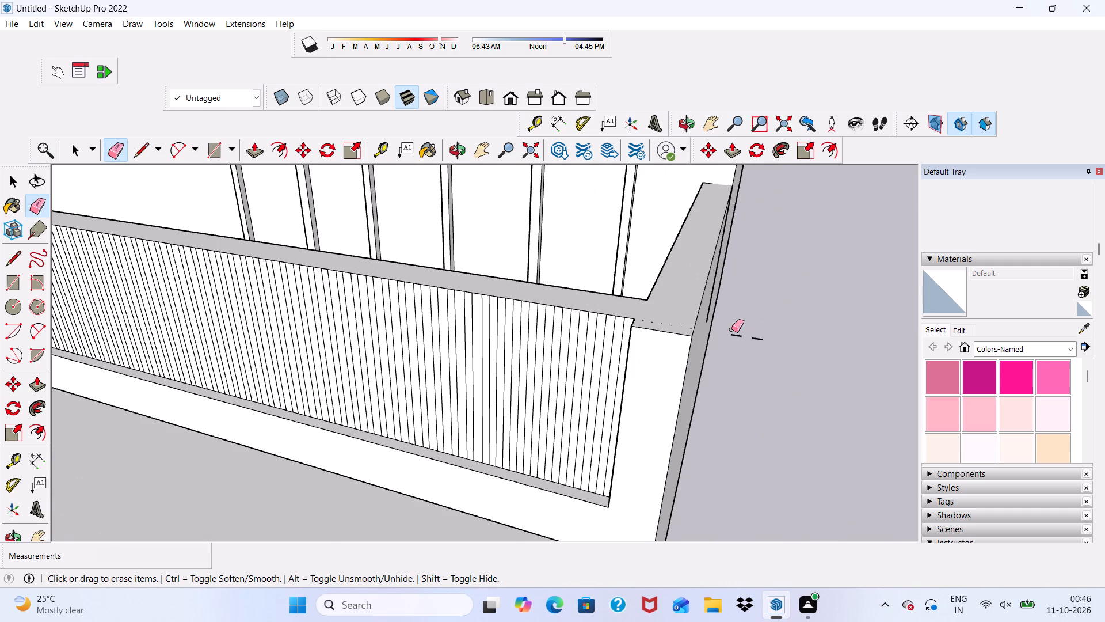
click(740, 336)
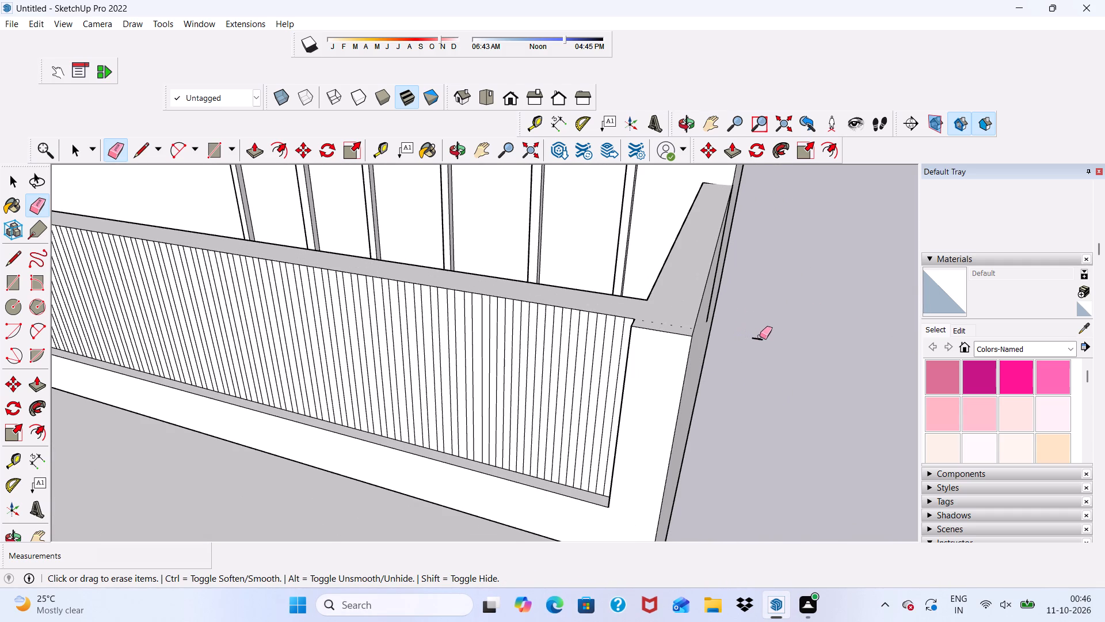
click(758, 339)
Erase the remaining stray dashes on the parapet's top face at the outer corner.
scroll(648, 318, up, 3)
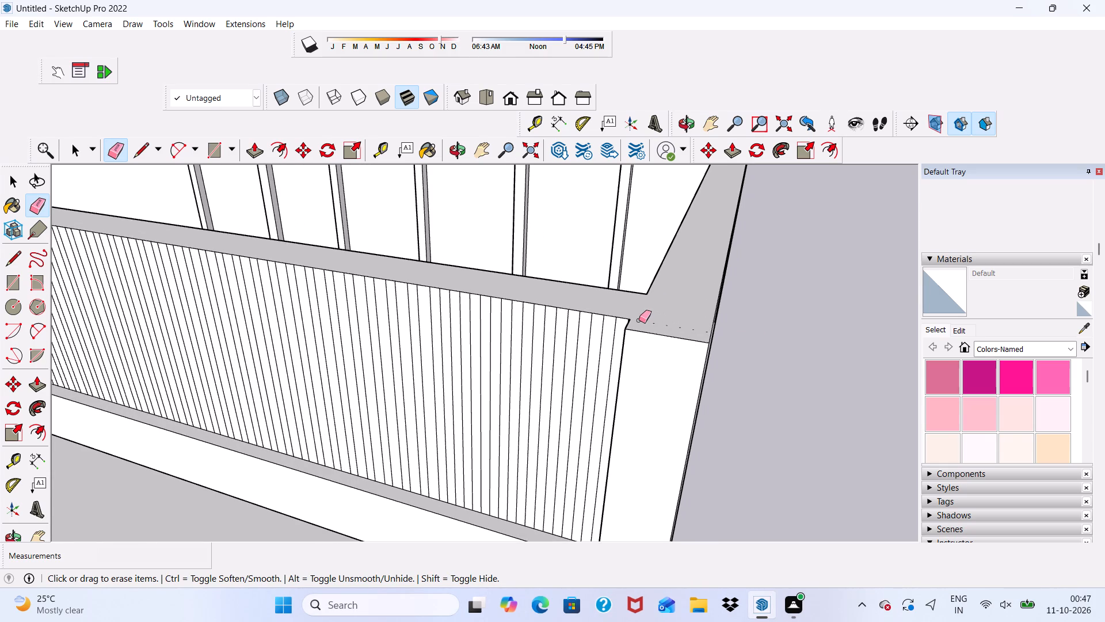
drag(639, 320, 660, 316)
click(655, 322)
click(670, 324)
scroll(647, 311, down, 1)
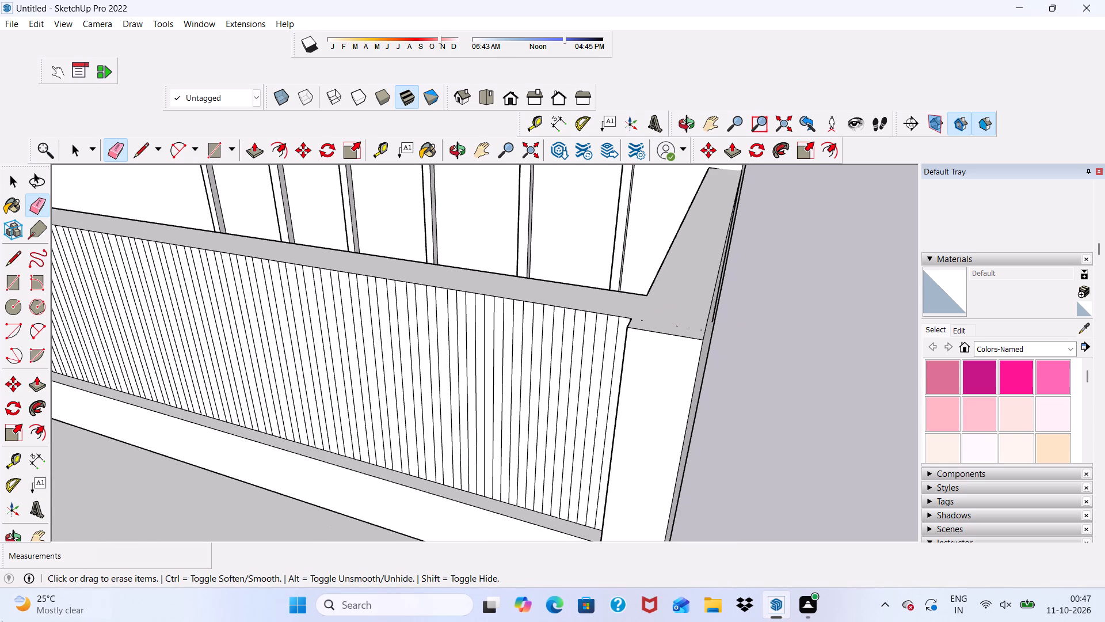
scroll(693, 324, up, 4)
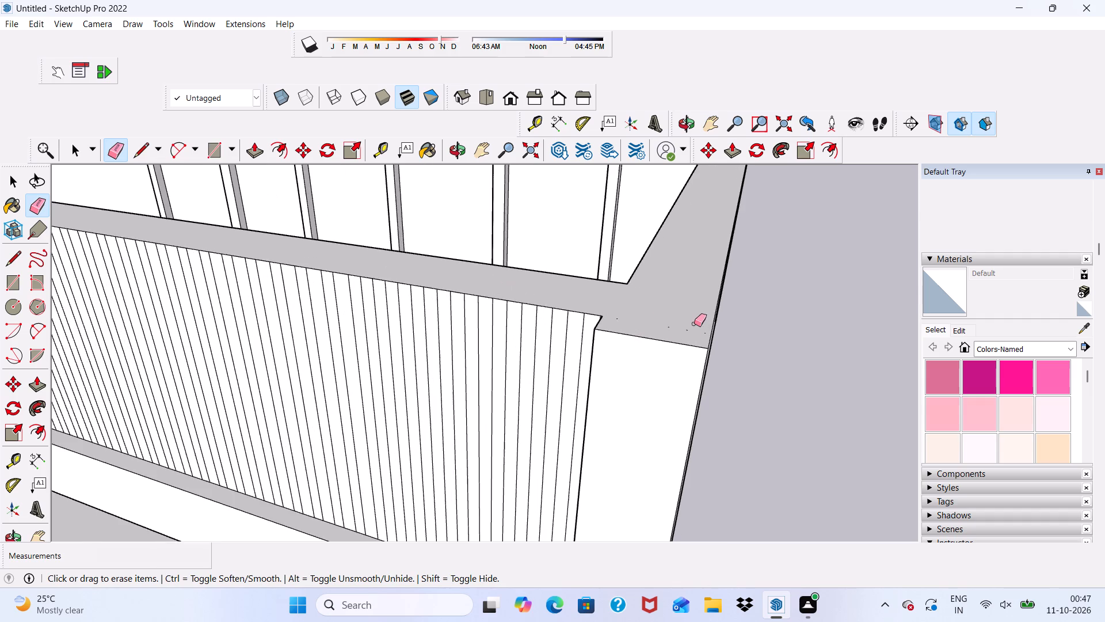
scroll(709, 331, up, 3)
click(704, 333)
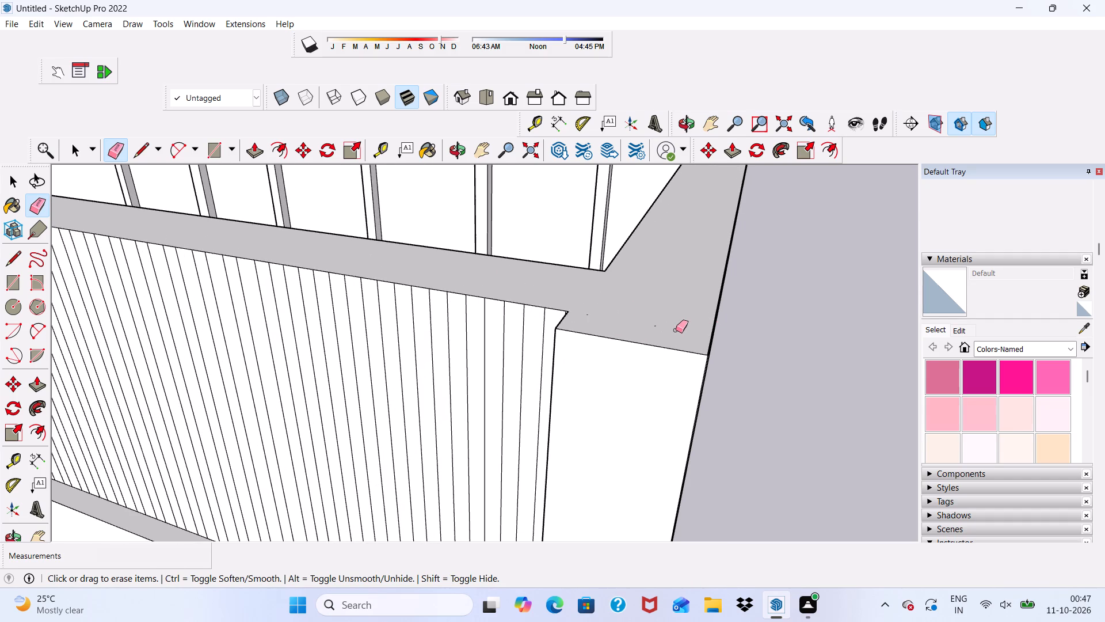
click(676, 330)
drag(684, 331, 676, 328)
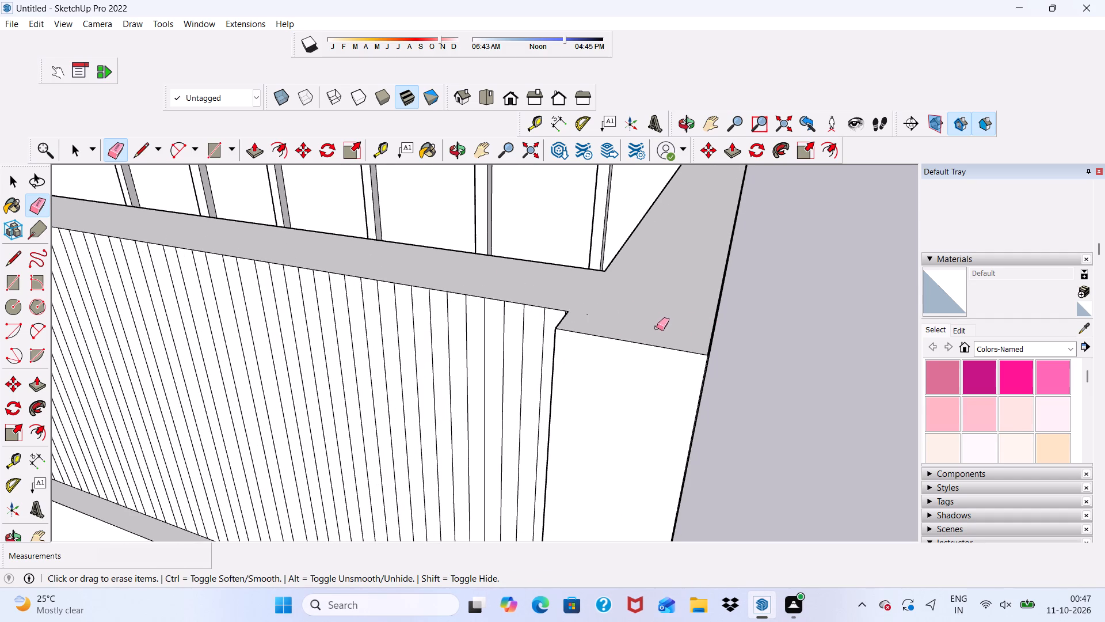
drag(656, 327, 654, 319)
click(587, 316)
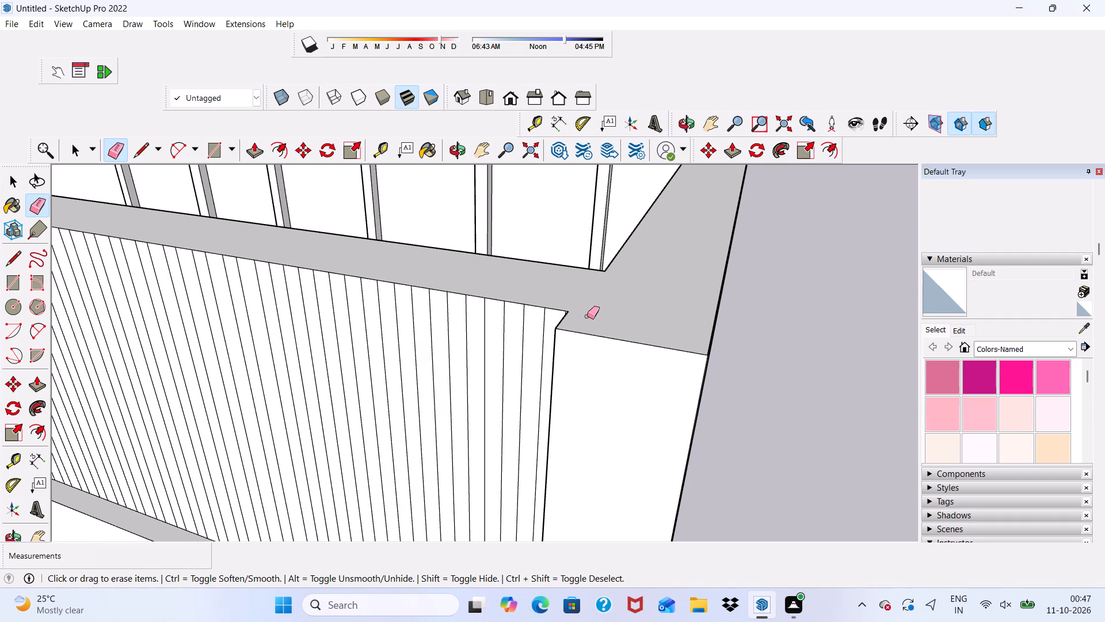
scroll(603, 309, down, 5)
key(space)
Push the narrow vertical strip nearest the central panel 9" through the parapet to cut the first open slot.
scroll(619, 308, down, 5)
scroll(400, 297, down, 5)
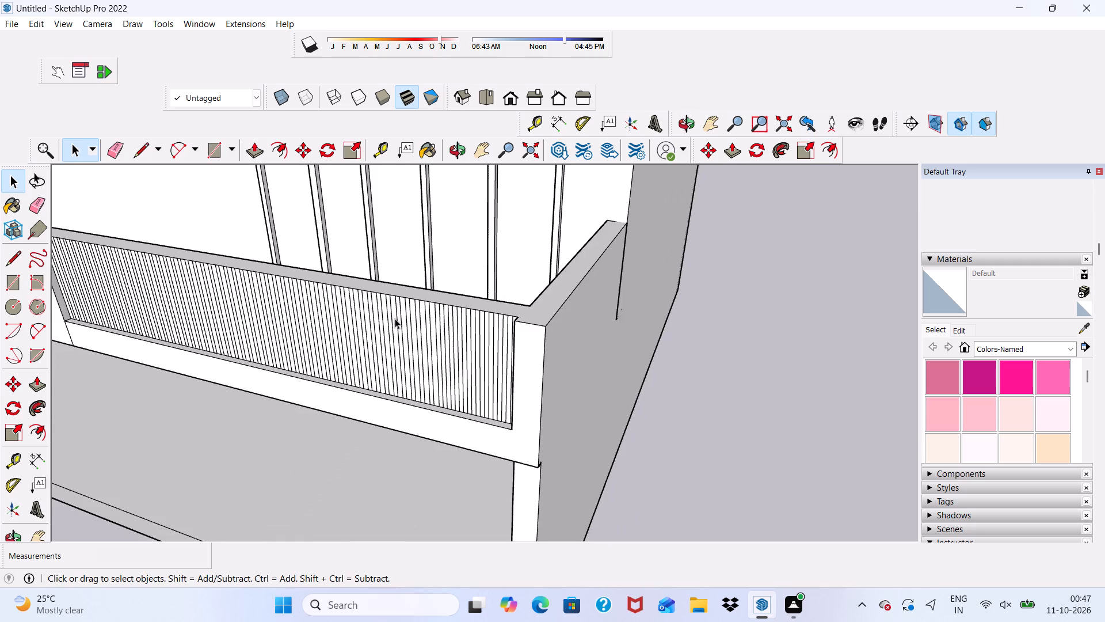
middle_drag(395, 318, 506, 256)
scroll(616, 328, up, 14)
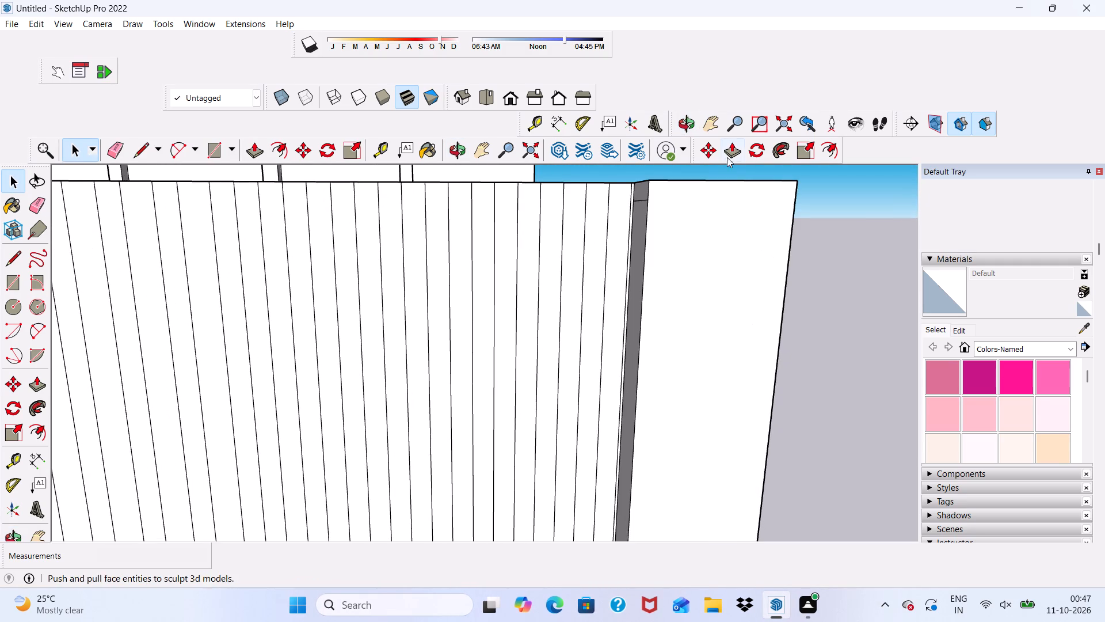
scroll(727, 155, up, 5)
scroll(640, 165, down, 2)
scroll(616, 211, down, 16)
scroll(575, 252, up, 5)
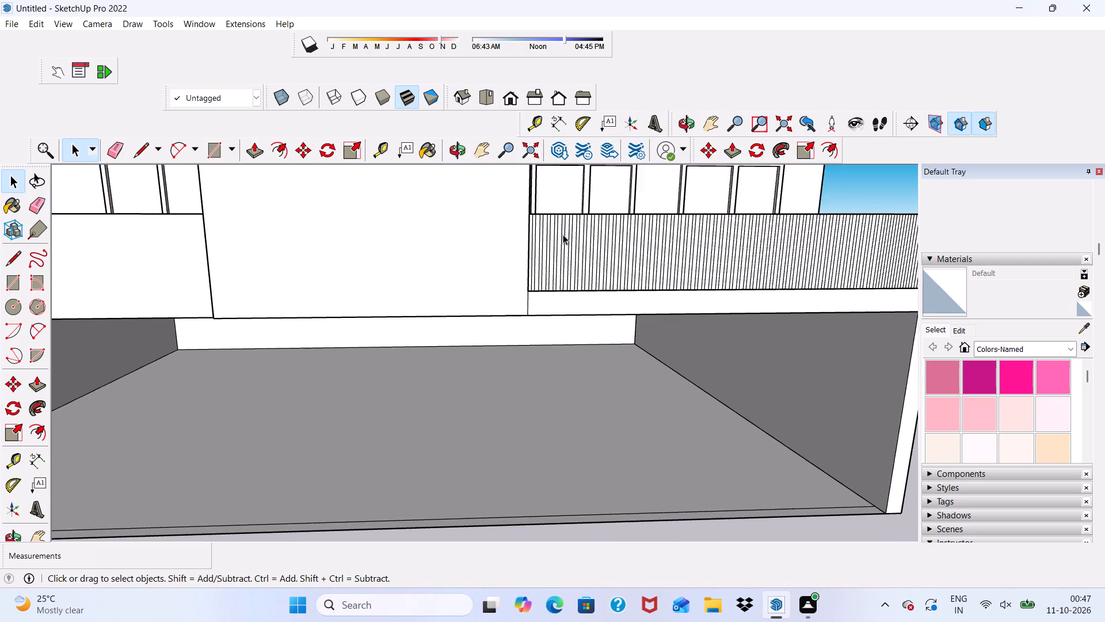
scroll(563, 234, up, 15)
click(496, 218)
scroll(502, 219, down, 5)
middle_drag(567, 237, 571, 289)
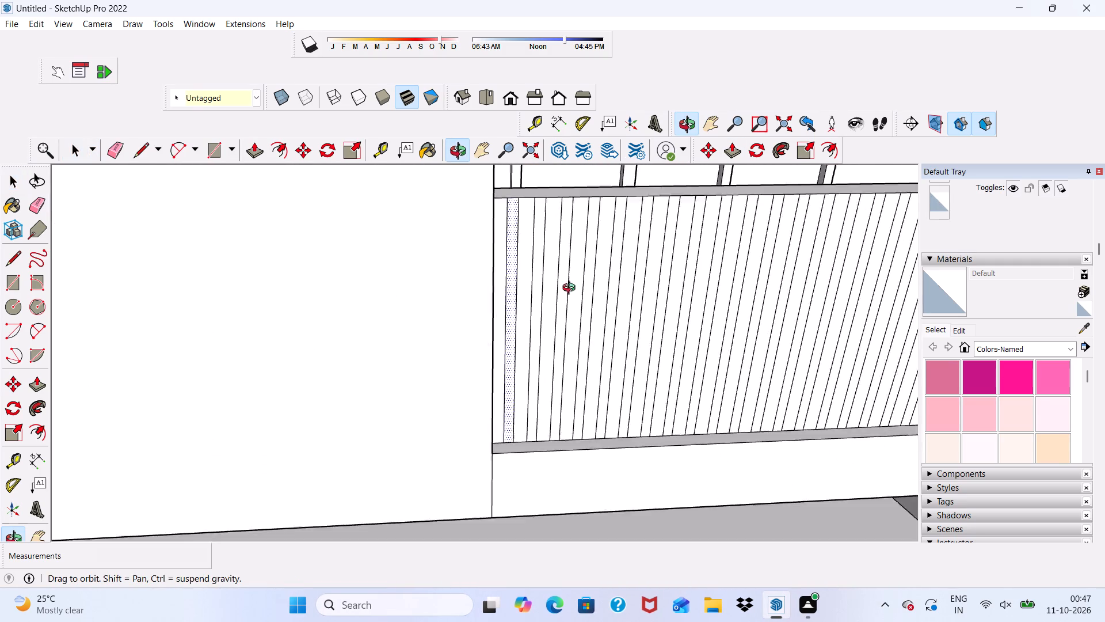
middle_drag(571, 289, 547, 368)
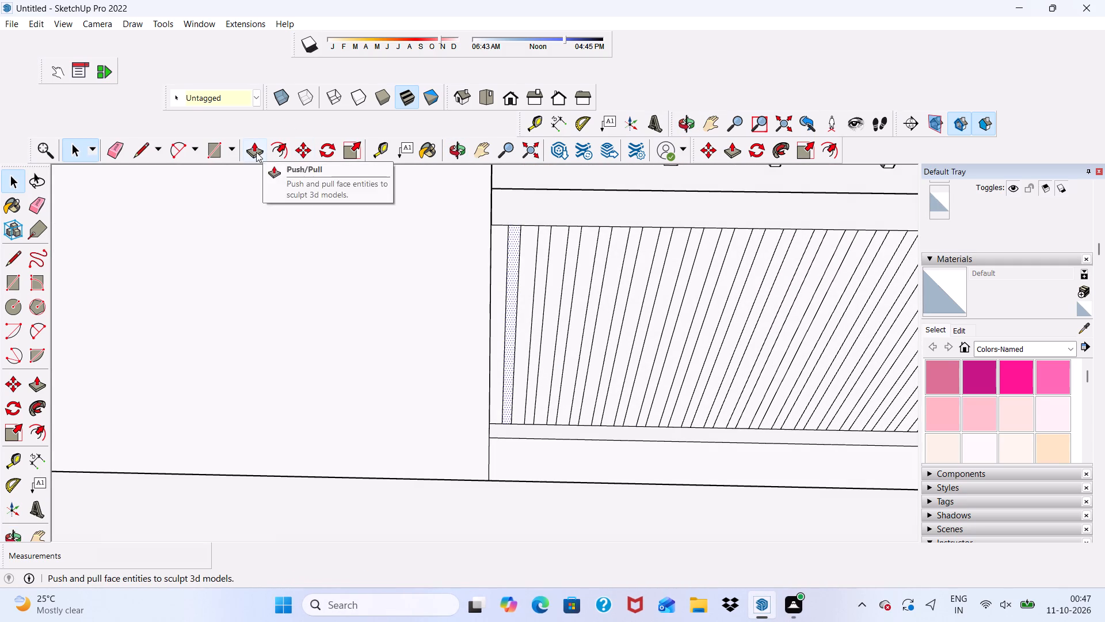
click(256, 152)
scroll(540, 227, up, 7)
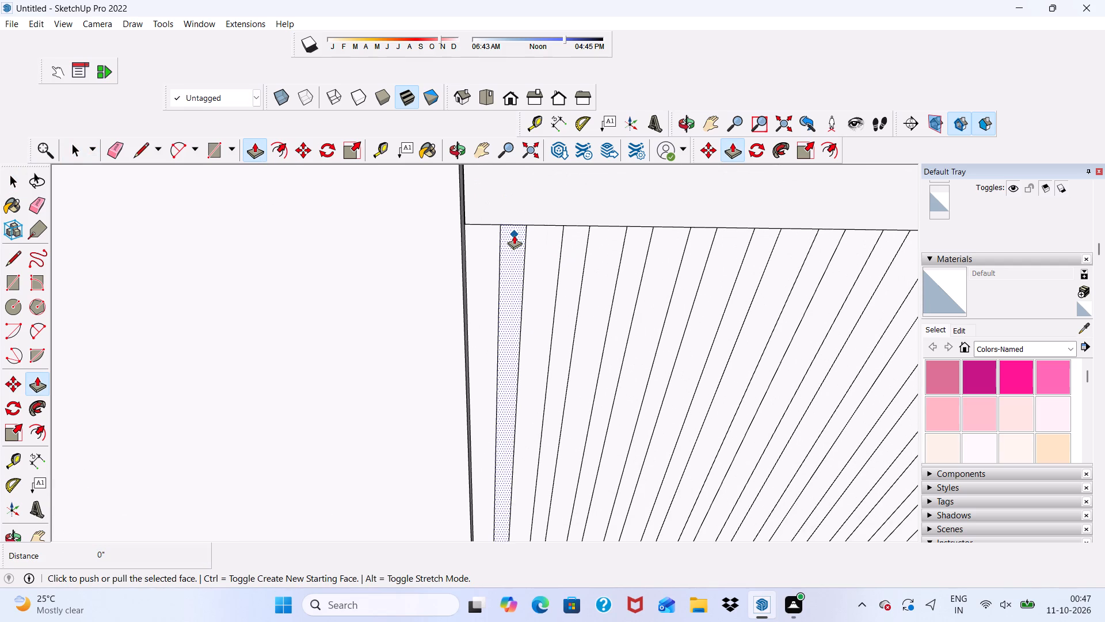
click(514, 235)
scroll(517, 204, down, 6)
scroll(528, 175, up, 2)
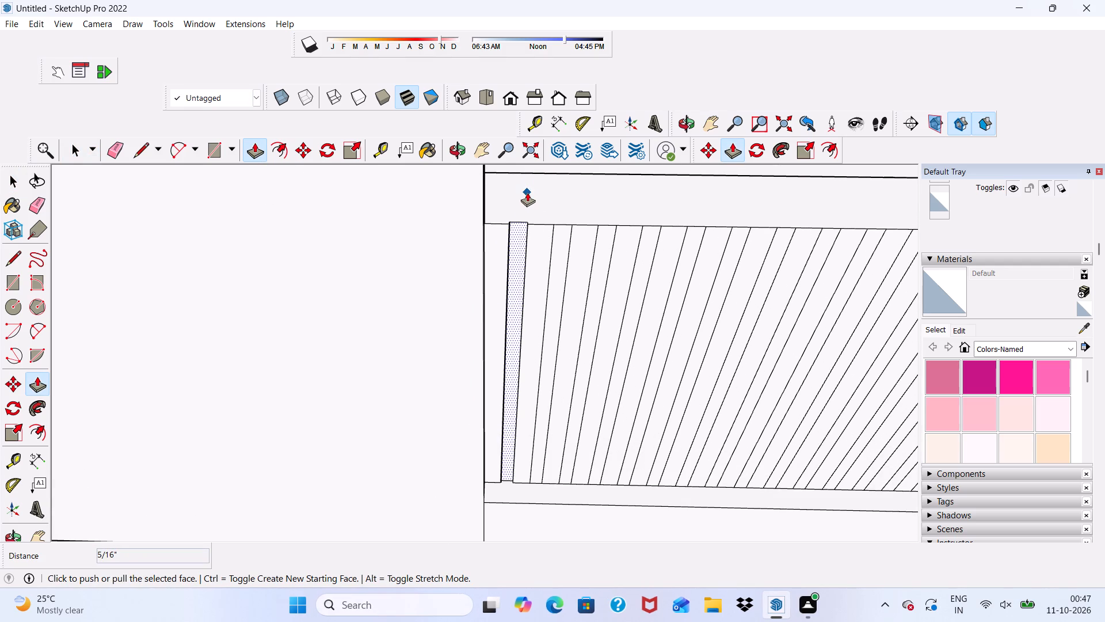
key(ctrl+z)
click(520, 240)
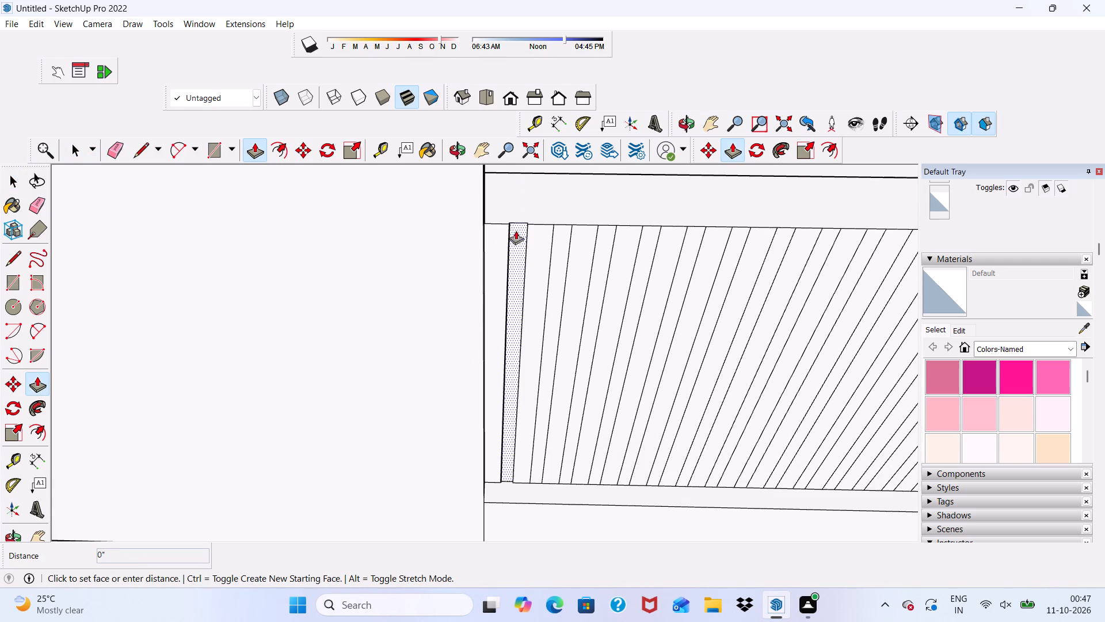
click(519, 170)
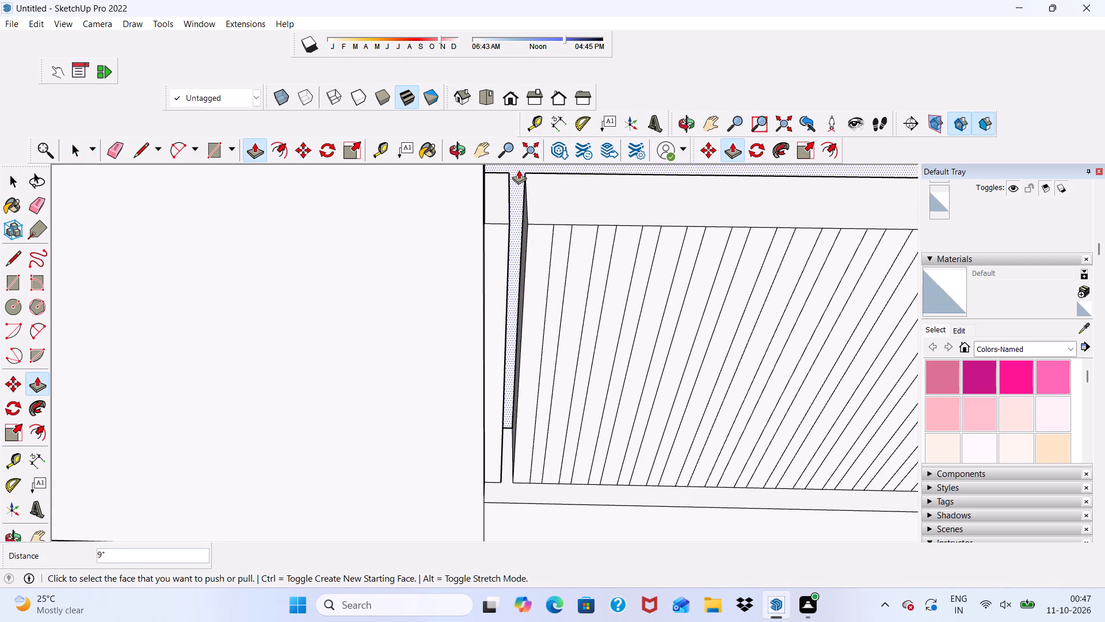
Examine the building's front elevation with the first slot cut in the parapet.
scroll(557, 283, down, 18)
middle_drag(539, 278, 526, 151)
click(506, 90)
drag(506, 90, 585, 160)
scroll(584, 282, down, 5)
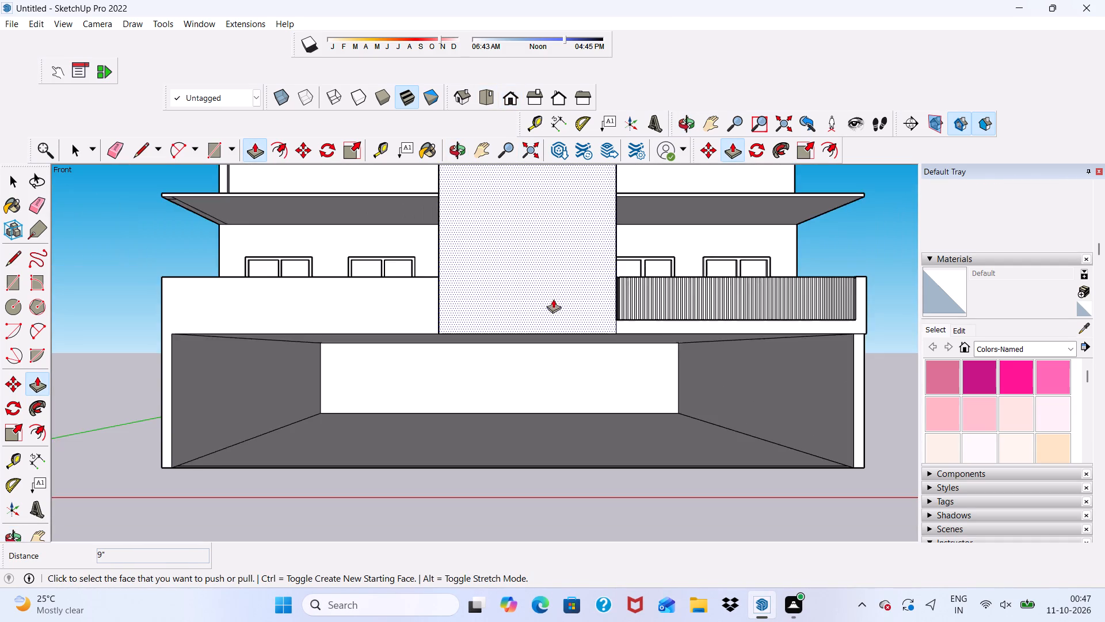
scroll(563, 298, down, 5)
scroll(695, 397, up, 6)
scroll(627, 378, down, 5)
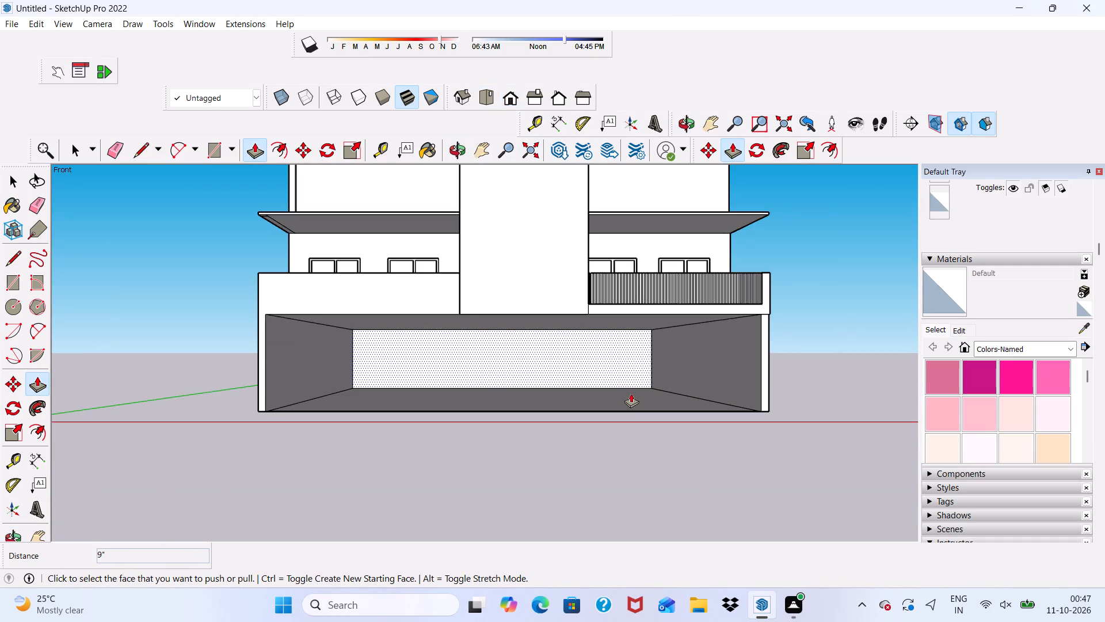
scroll(634, 261, up, 6)
Push the second narrow strip from the central panel 9" through the parapet.
middle_drag(618, 274, 521, 367)
scroll(480, 387, up, 4)
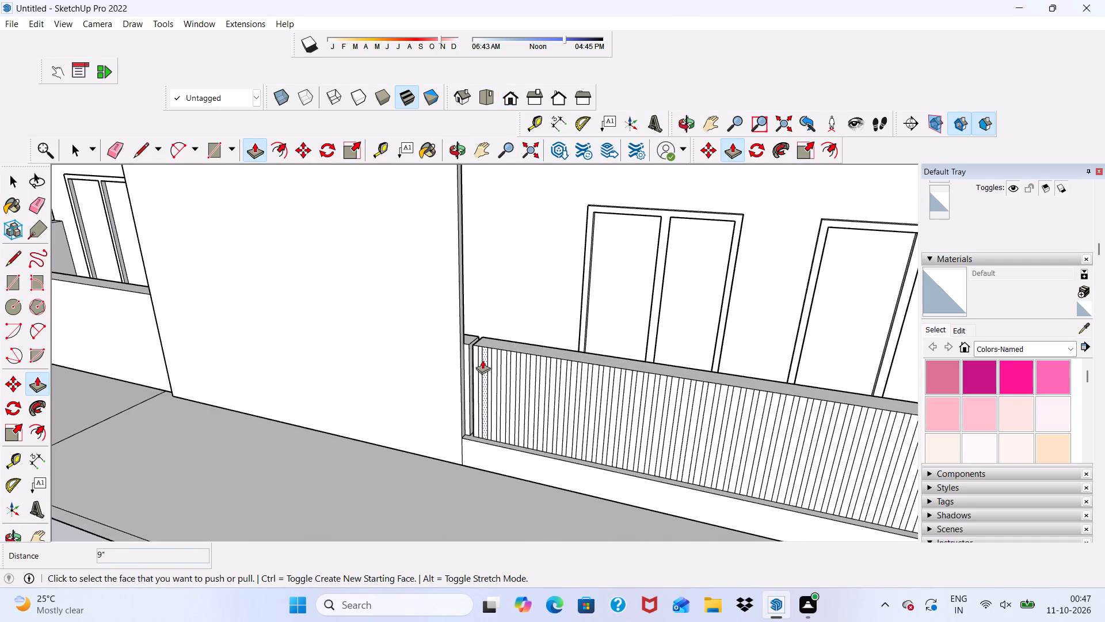
scroll(485, 359, up, 9)
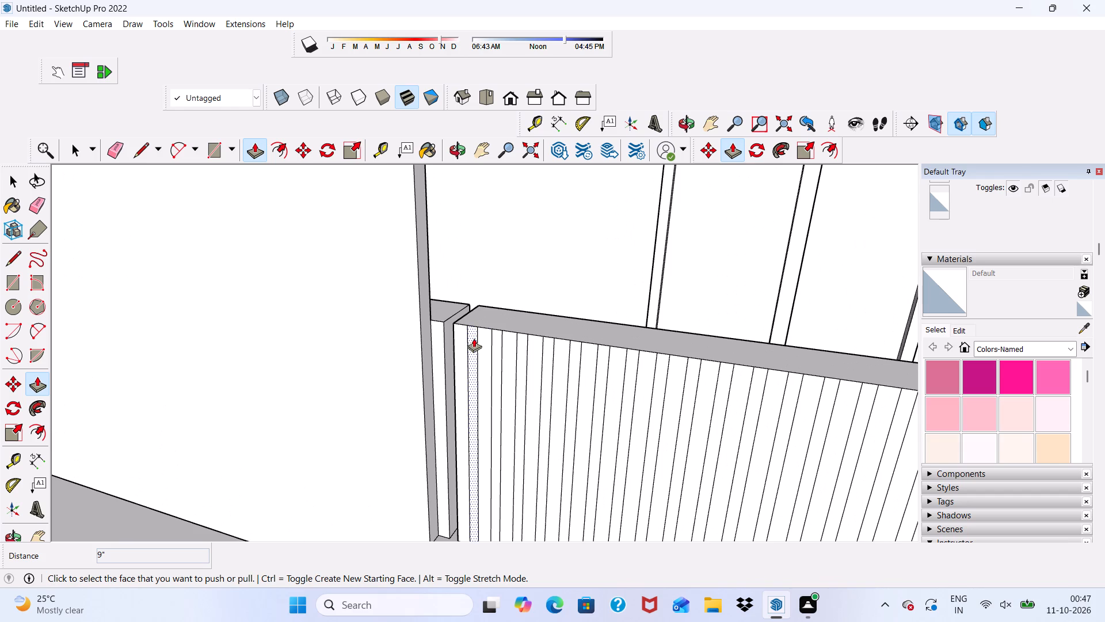
click(474, 333)
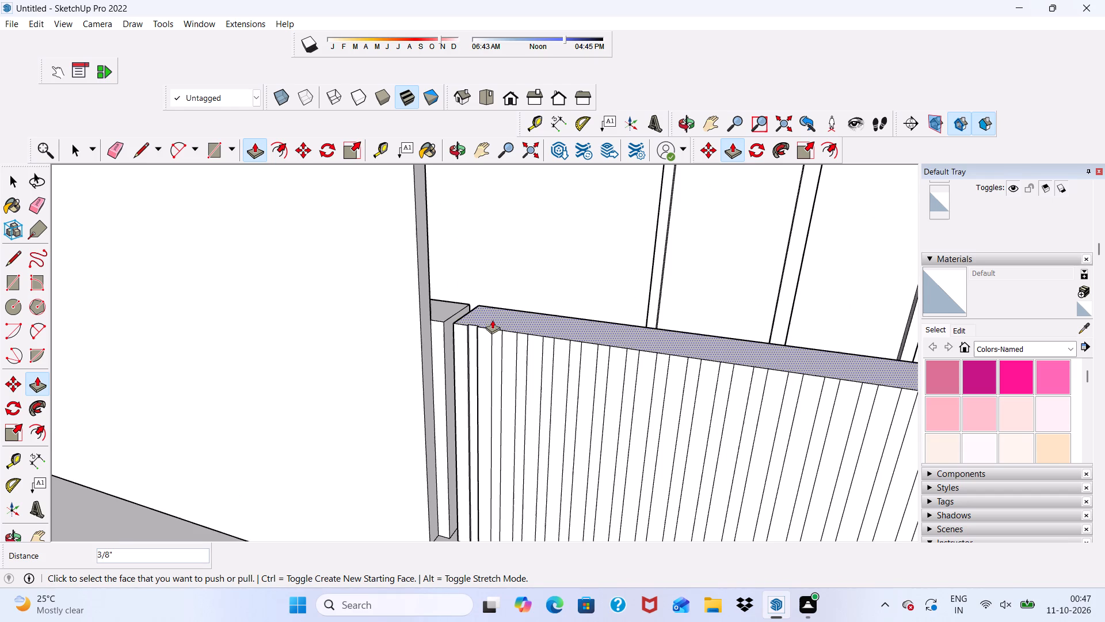
key(ctrl+z)
scroll(479, 339, up, 4)
click(473, 335)
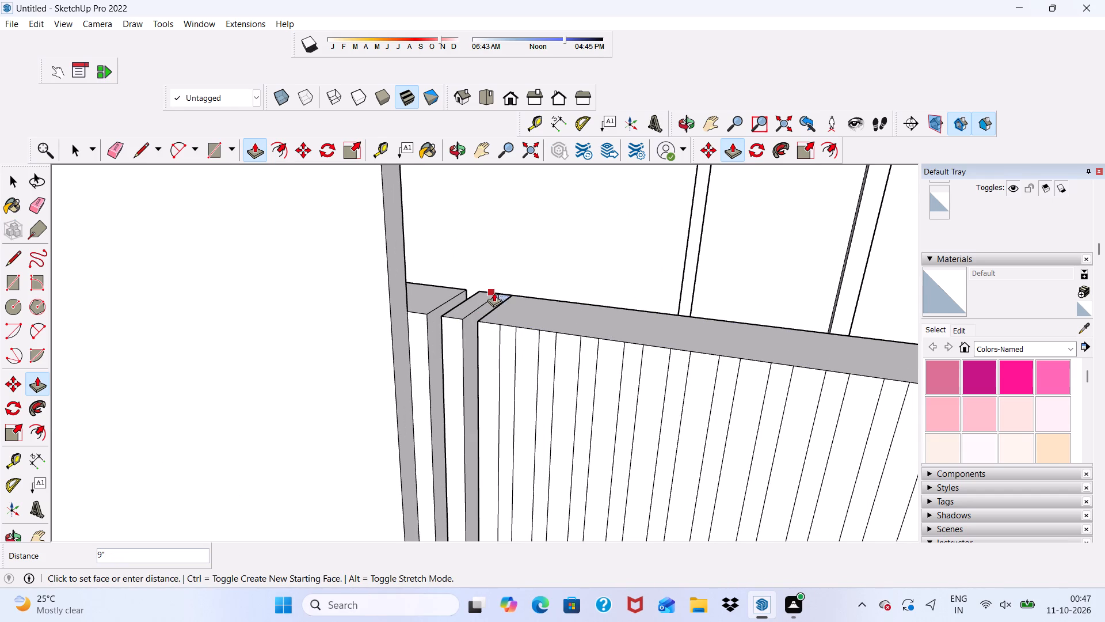
click(512, 287)
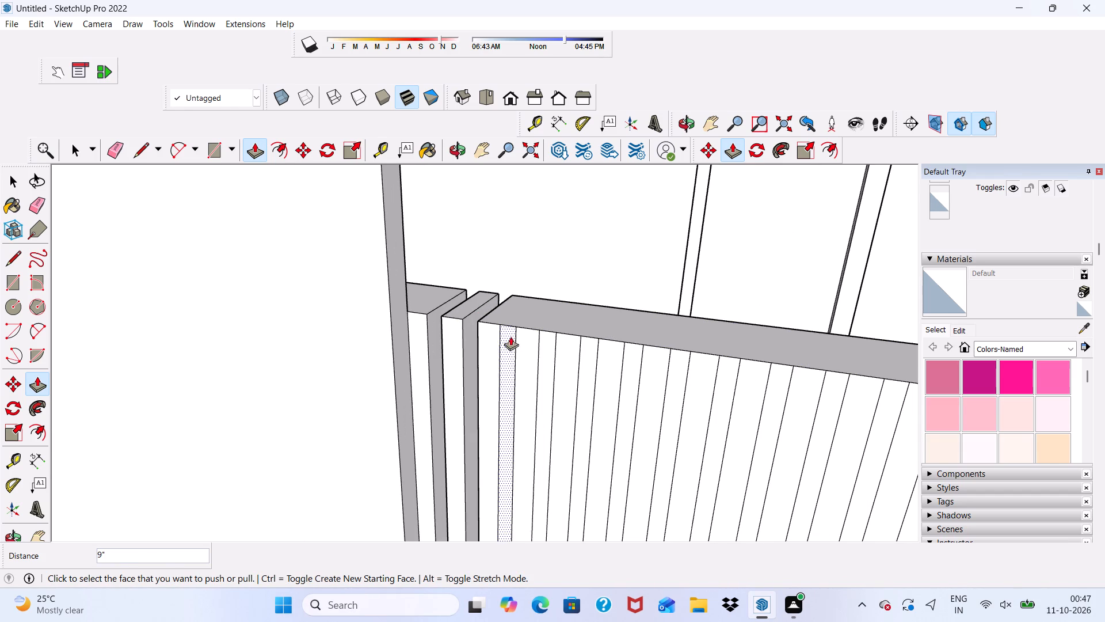
Push the next four narrow strips, third to sixth from the central panel, 9" through the parapet.
click(507, 337)
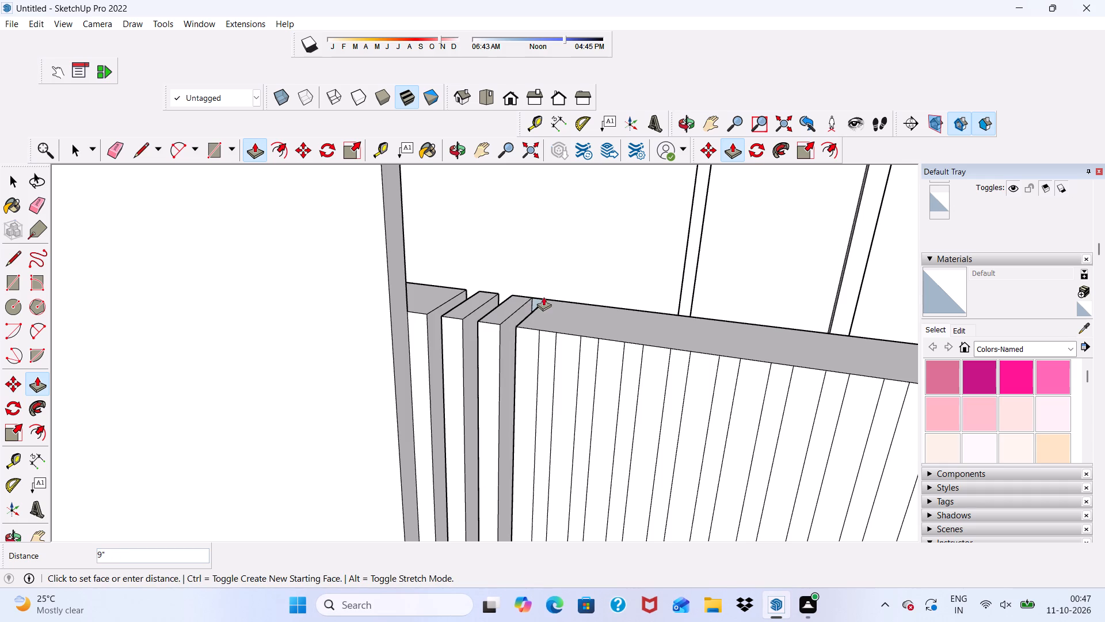
click(545, 295)
click(547, 350)
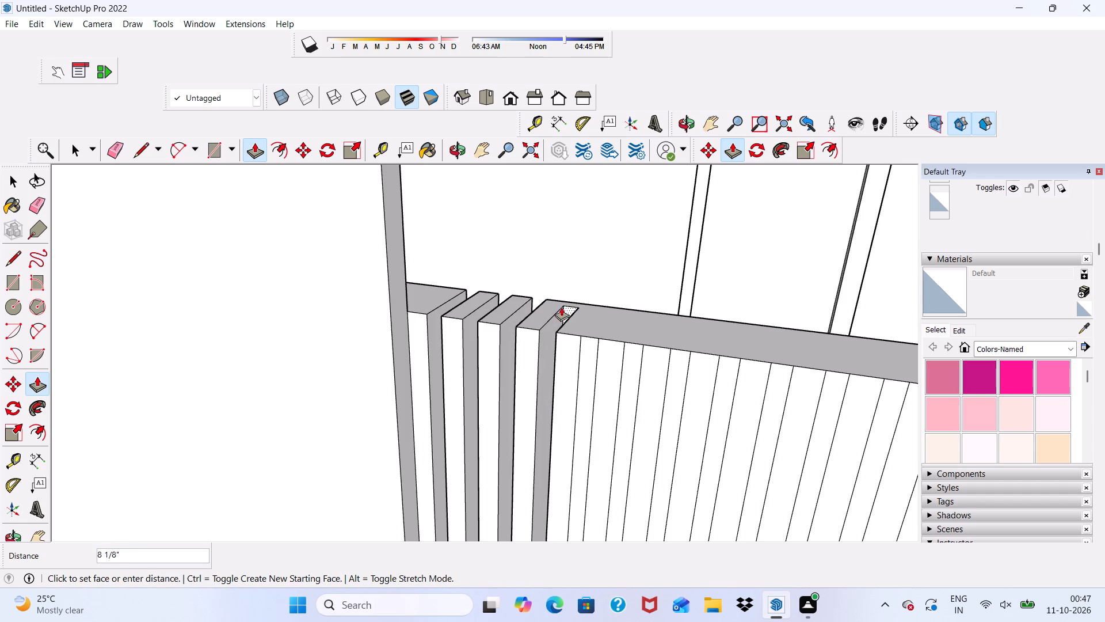
click(573, 296)
click(585, 358)
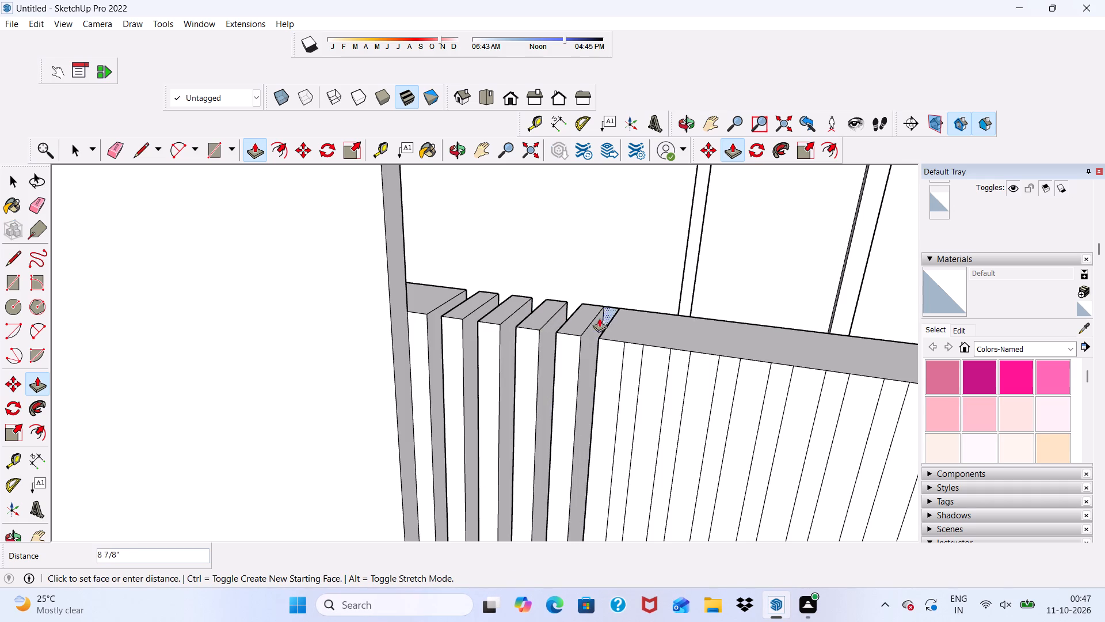
click(614, 301)
click(635, 365)
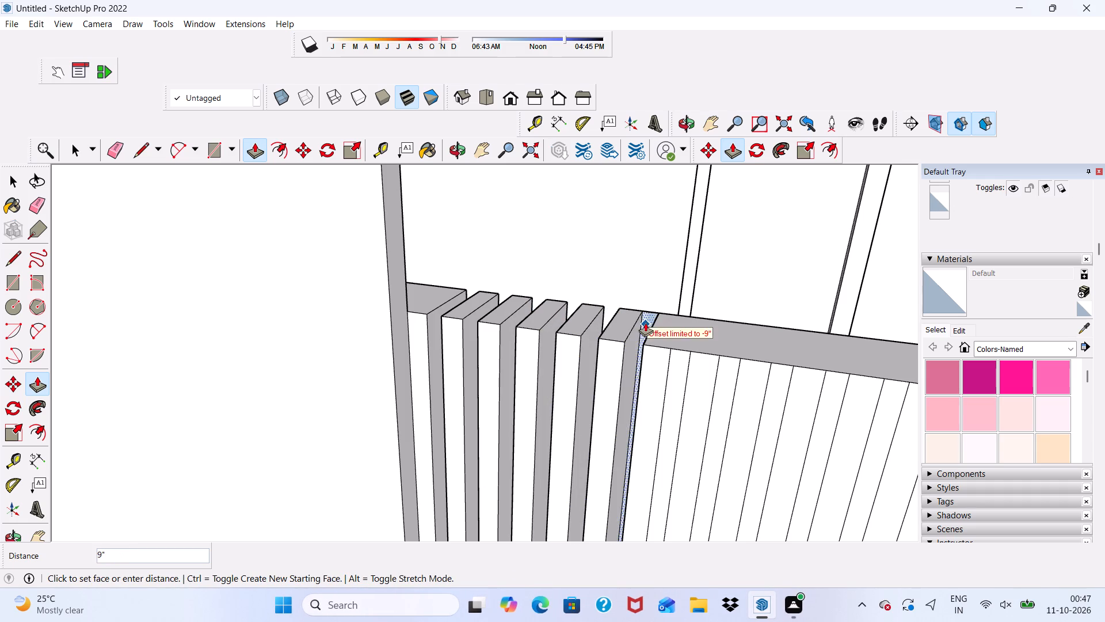
click(650, 315)
Push the seventh narrow strip from the central panel 9" through the parapet.
scroll(626, 285, down, 10)
scroll(636, 309, up, 3)
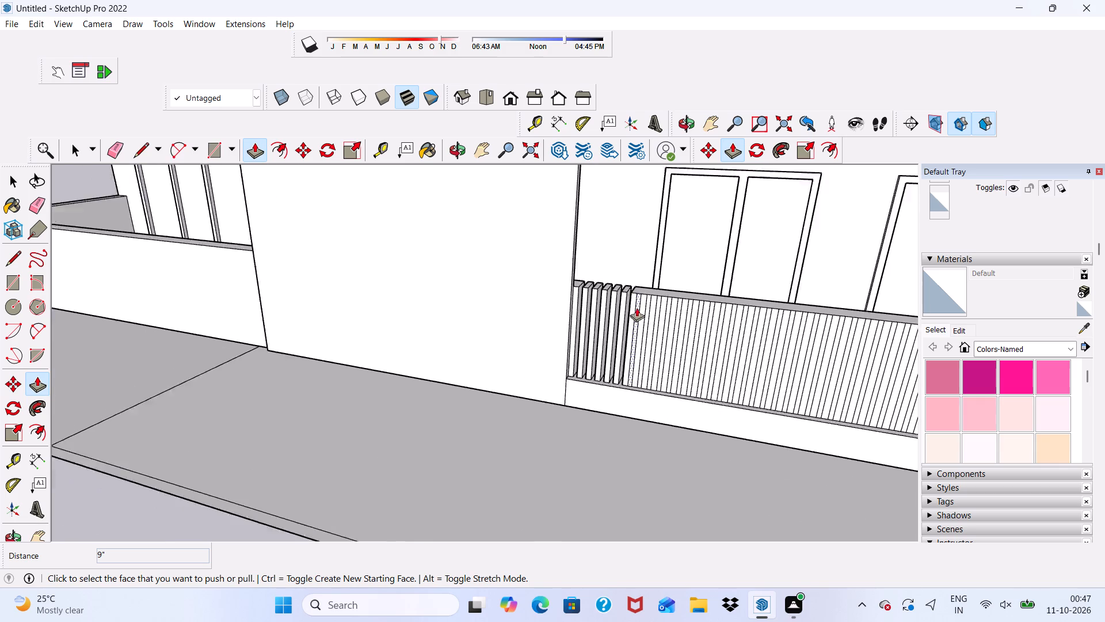
scroll(637, 308, up, 15)
click(627, 281)
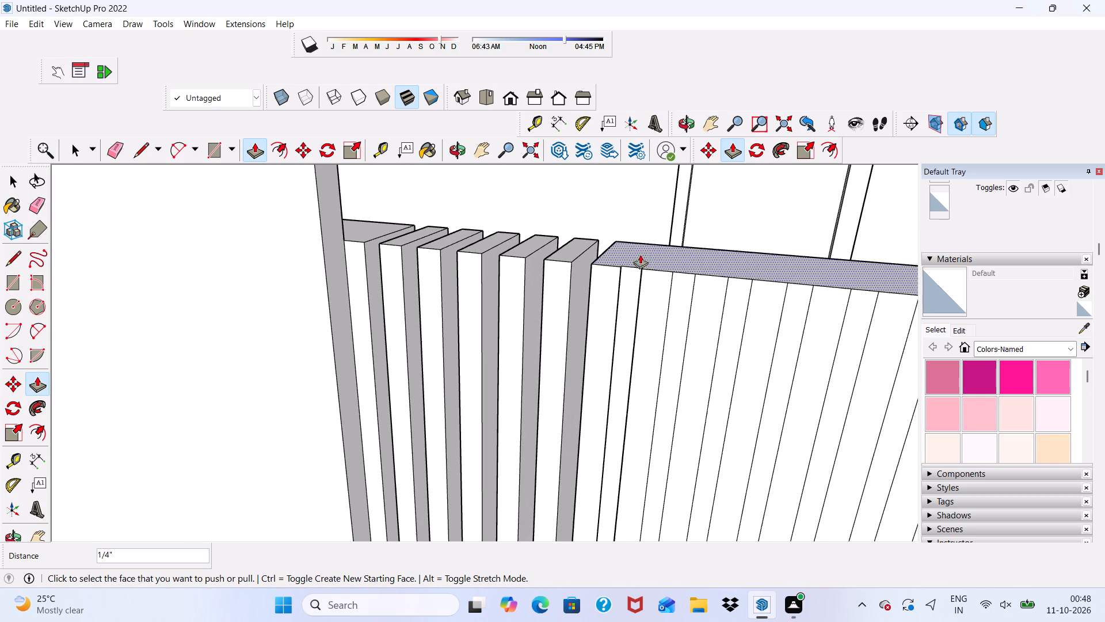
key(ctrl+z)
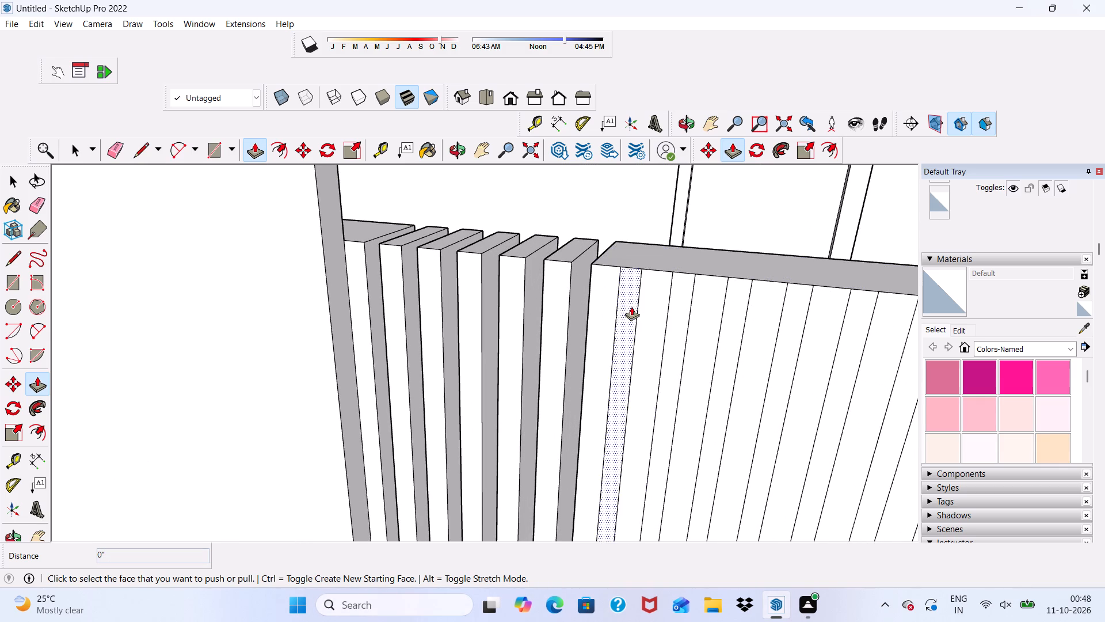
scroll(619, 304, up, 1)
click(625, 300)
click(641, 232)
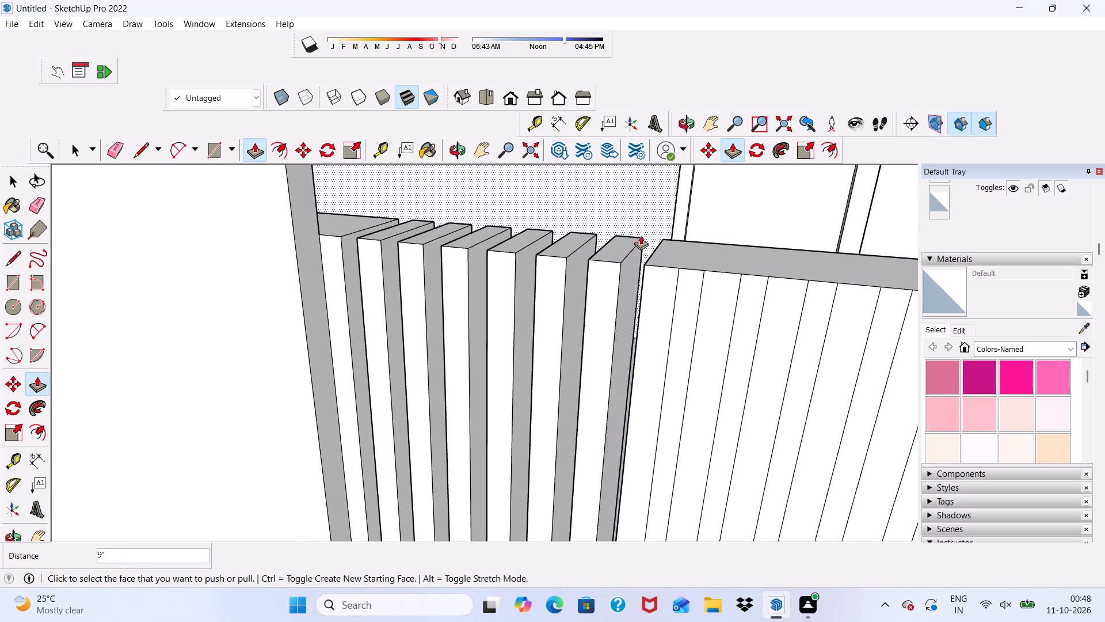
Push the next three narrow strips, eighth to tenth from the central panel, 9" through the parapet.
scroll(676, 309, down, 1)
scroll(676, 315, up, 1)
drag(683, 308, 683, 299)
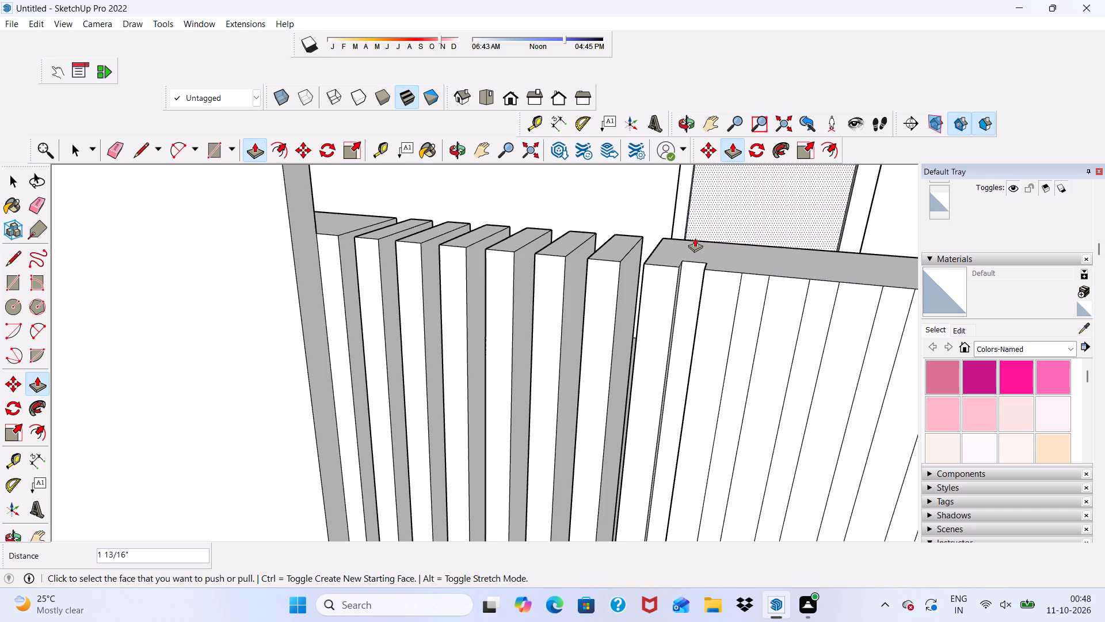
key(ctrl+z)
click(684, 302)
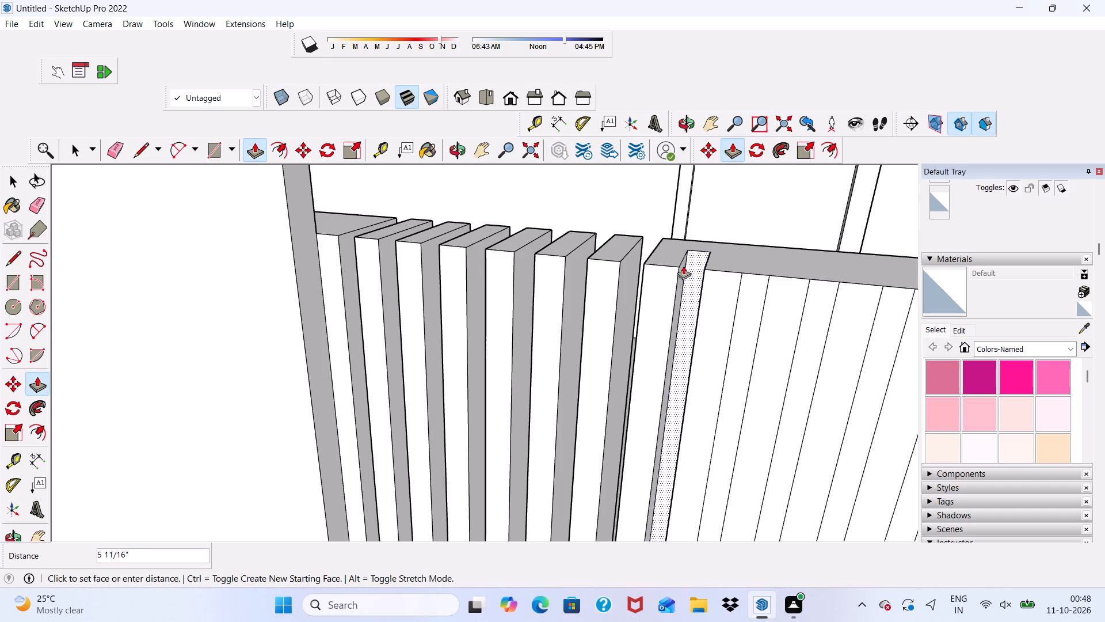
click(698, 234)
click(740, 316)
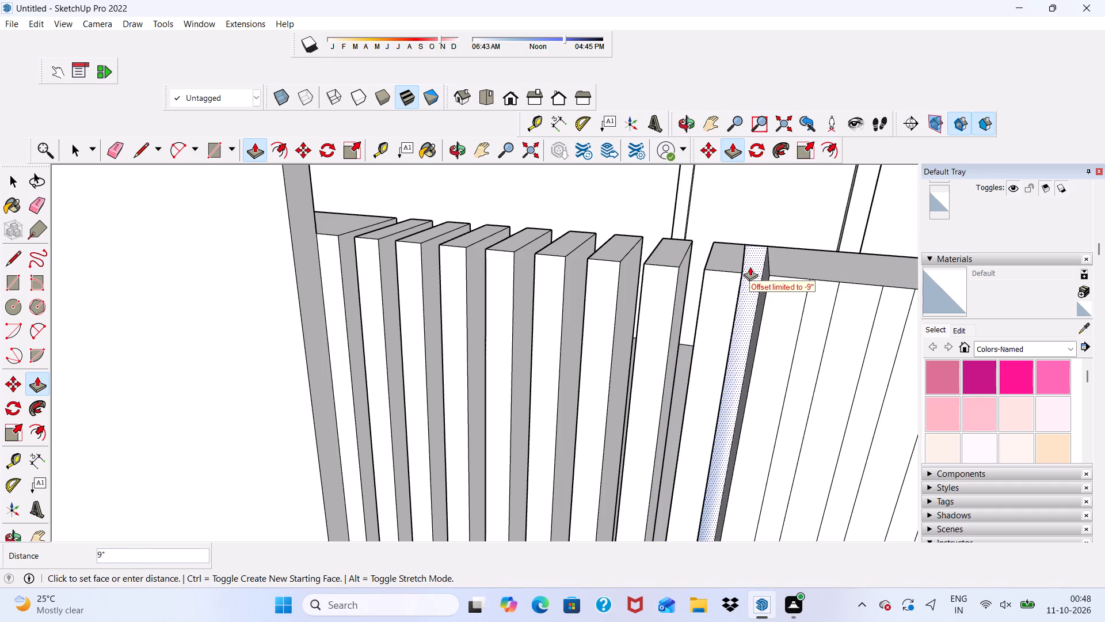
click(753, 249)
click(810, 314)
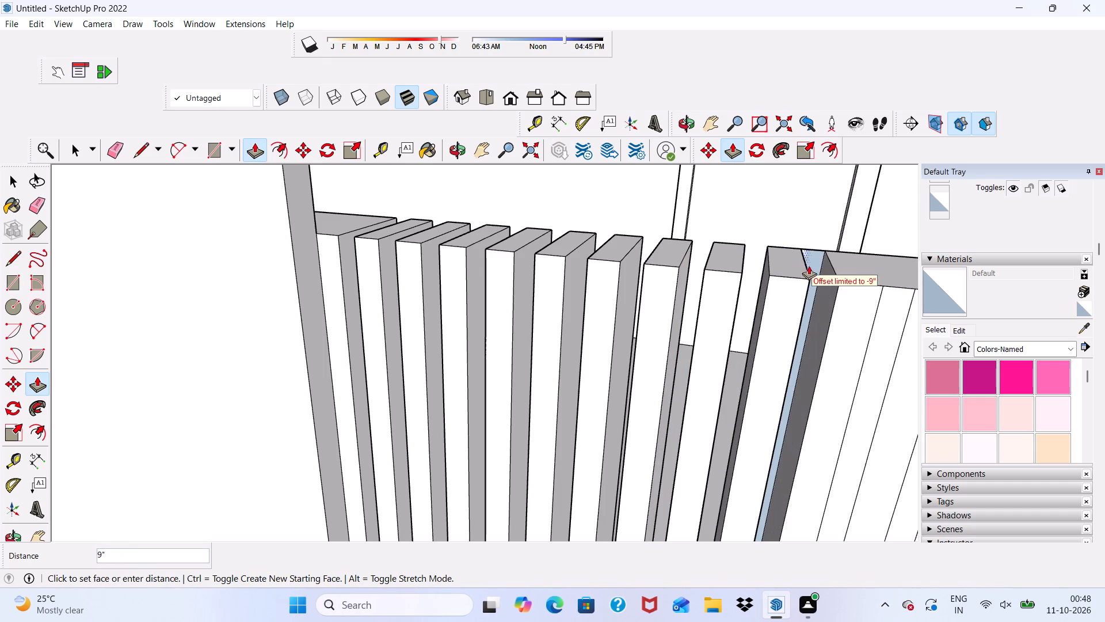
click(809, 256)
Push the next four narrow strips, eleventh to fourteenth from the central panel, 9" through the parapet.
scroll(727, 282, down, 5)
scroll(598, 298, down, 7)
scroll(772, 347, down, 1)
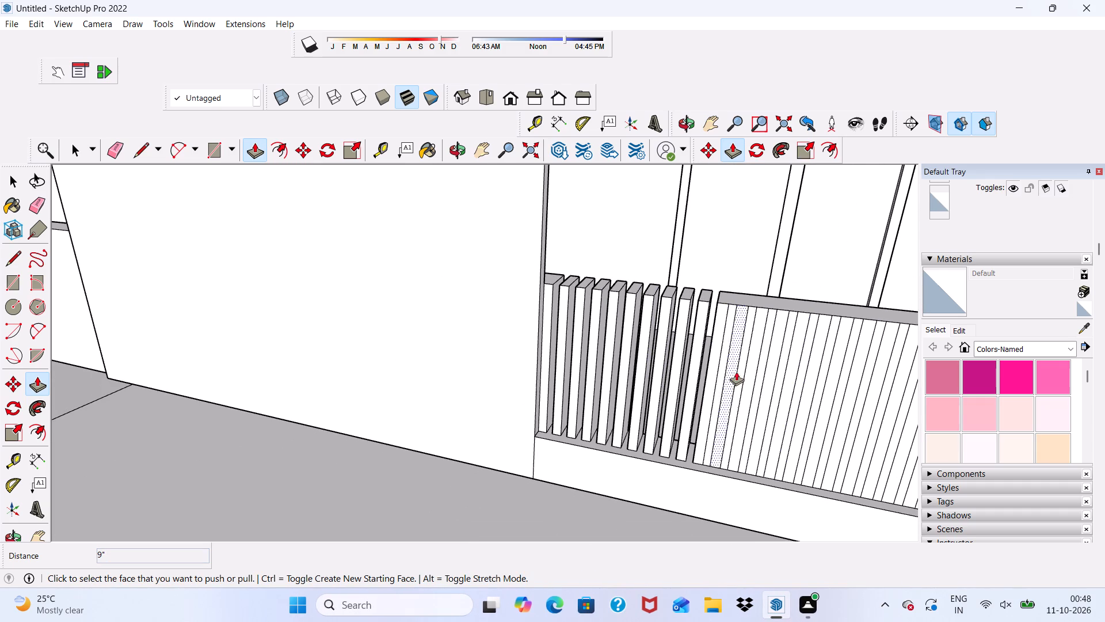
scroll(742, 318, up, 8)
click(718, 306)
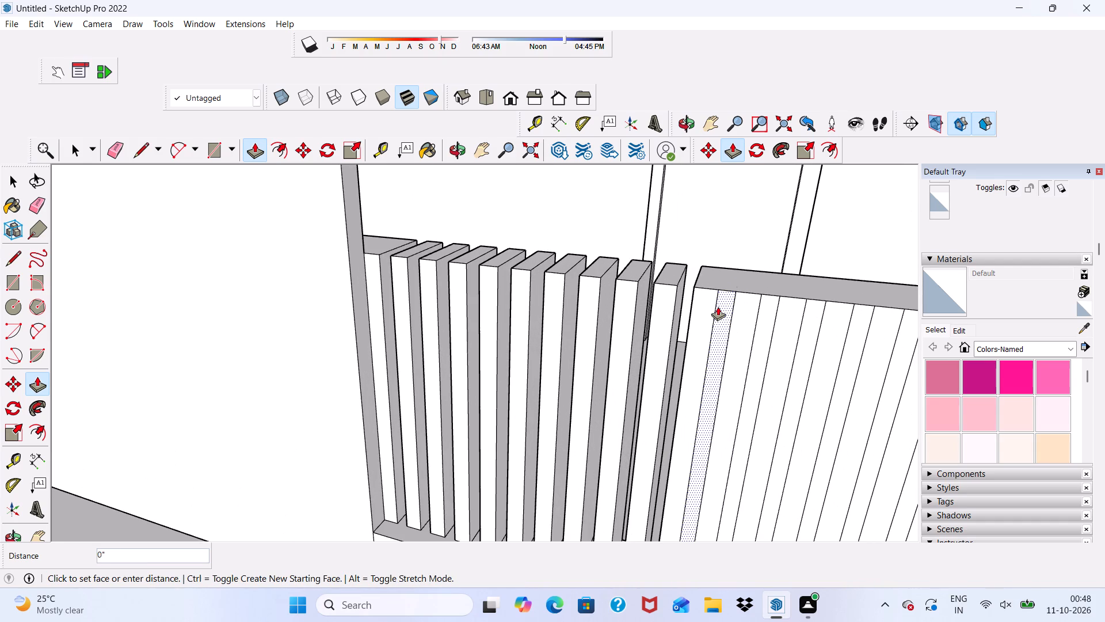
click(735, 274)
click(762, 326)
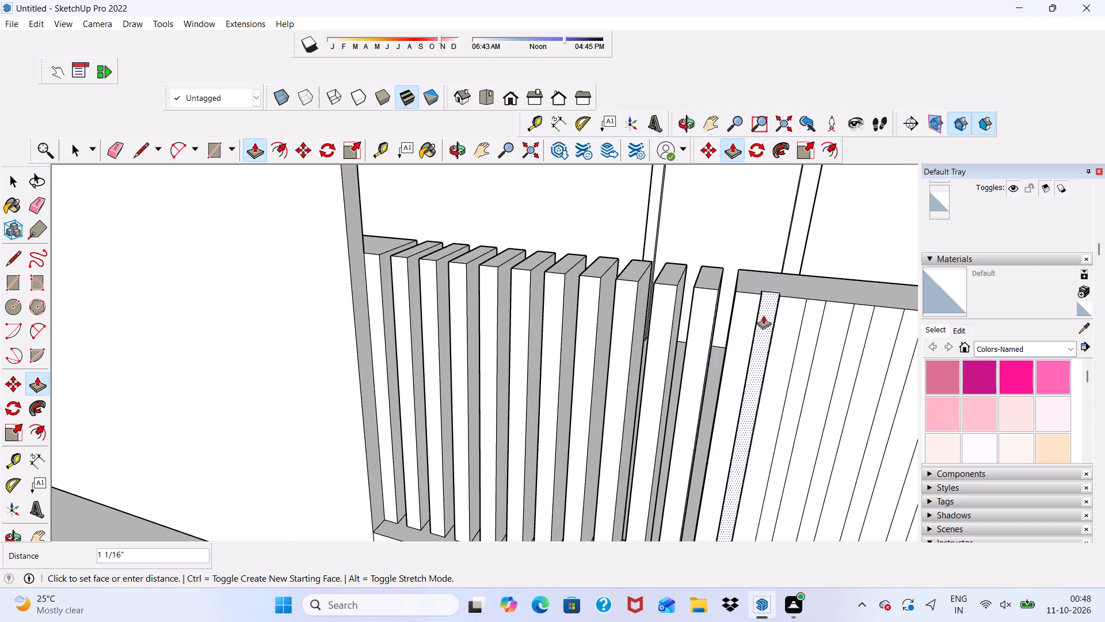
click(766, 295)
click(814, 320)
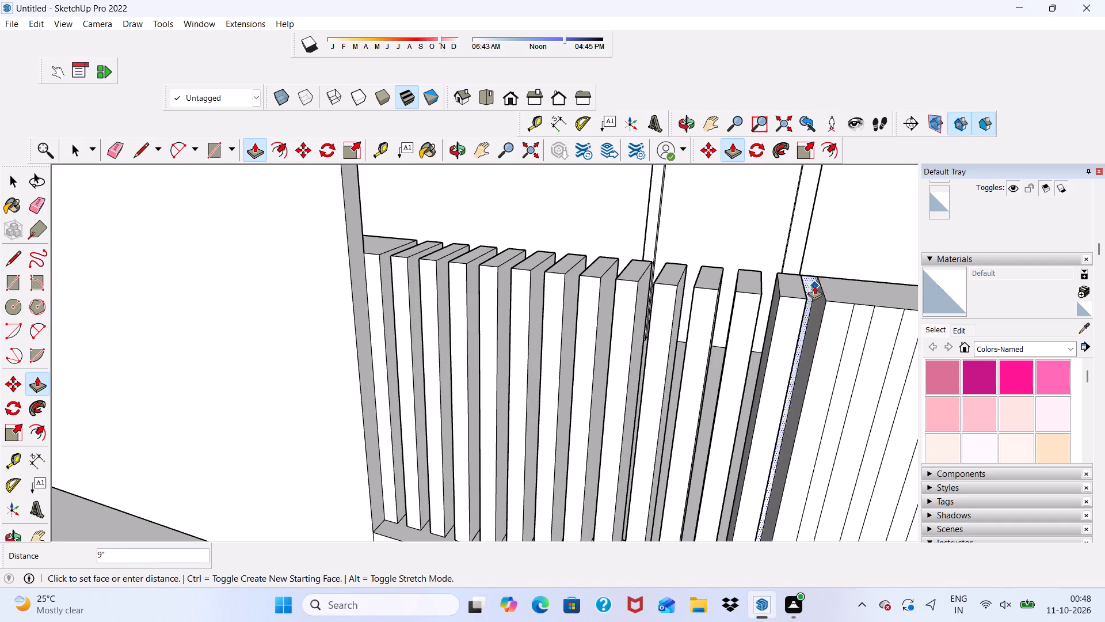
click(814, 285)
click(853, 340)
click(858, 296)
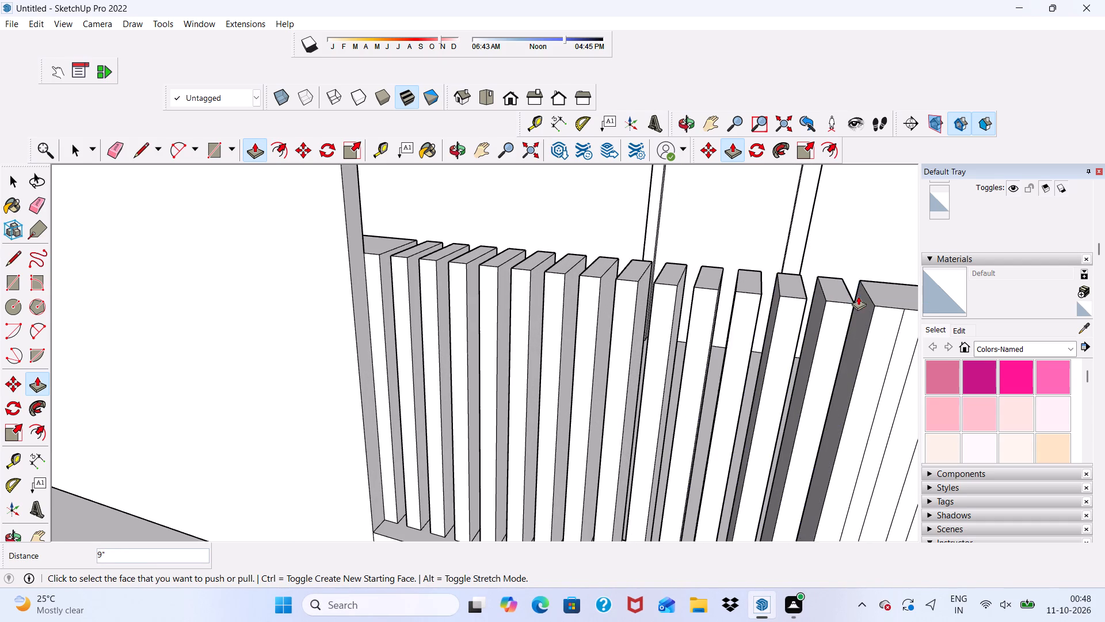
Push the next four narrow strips, fifteenth to eighteenth from the central panel, 9" through the parapet.
scroll(733, 311, down, 11)
scroll(709, 335, up, 12)
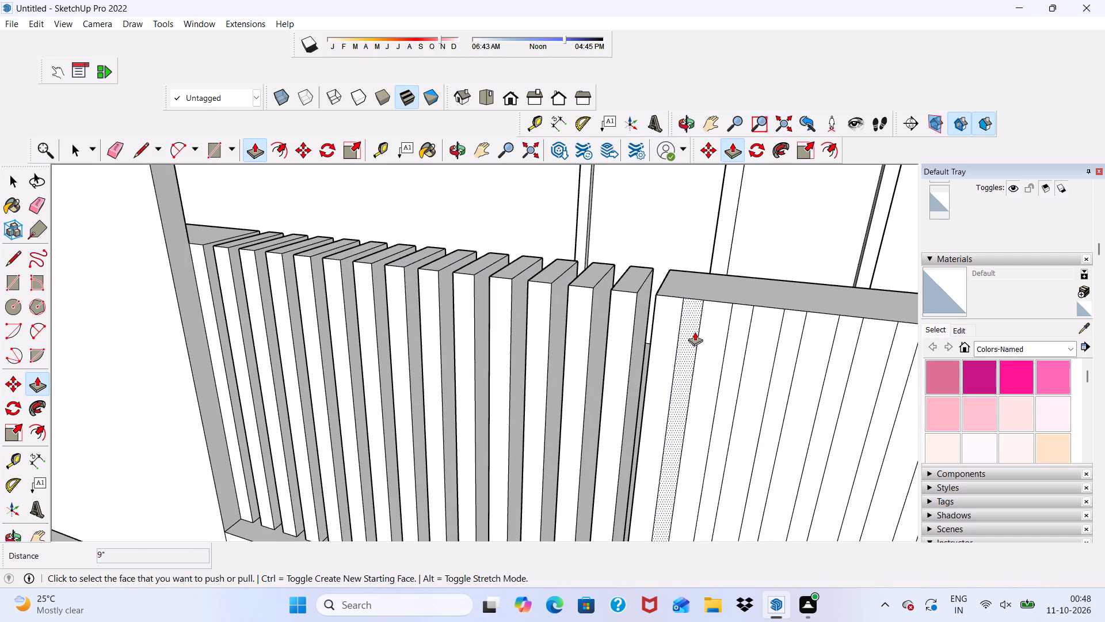
click(686, 327)
click(695, 295)
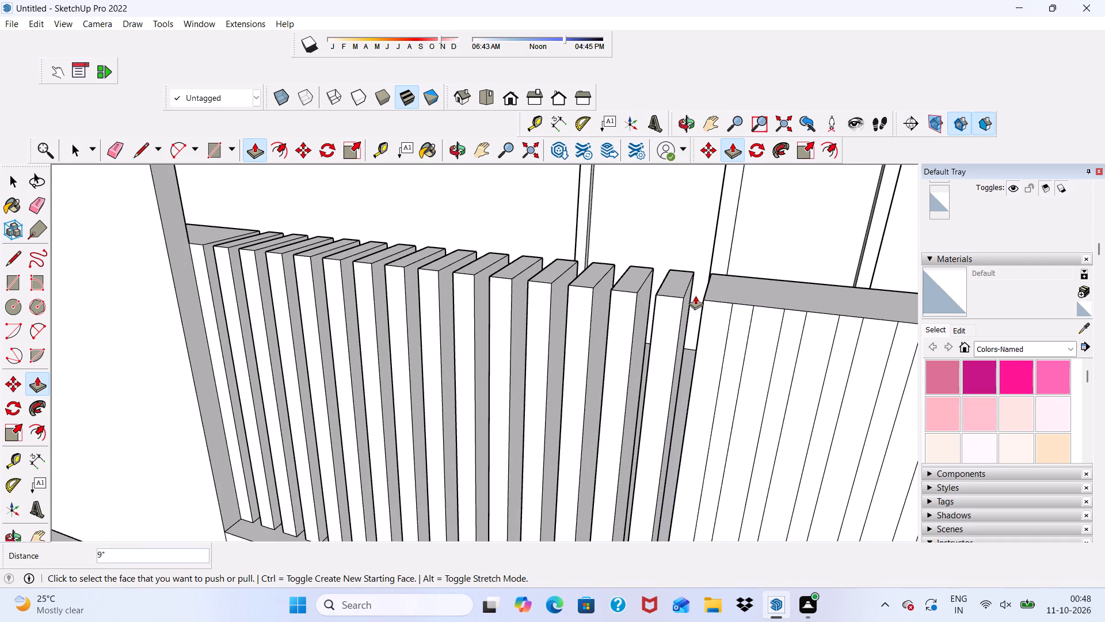
click(734, 346)
click(737, 305)
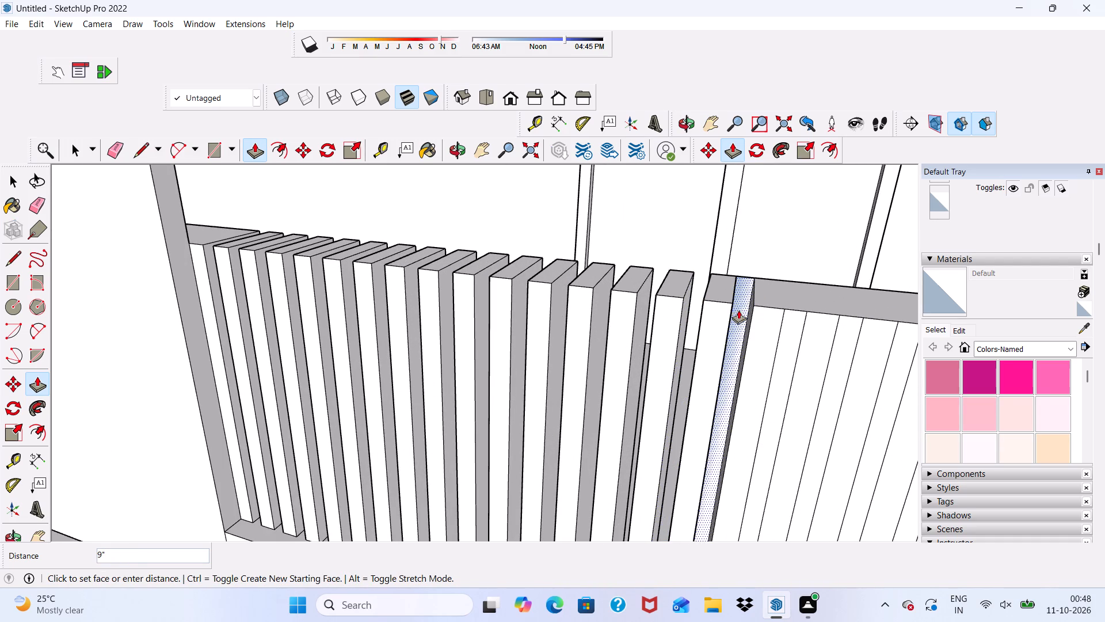
click(782, 356)
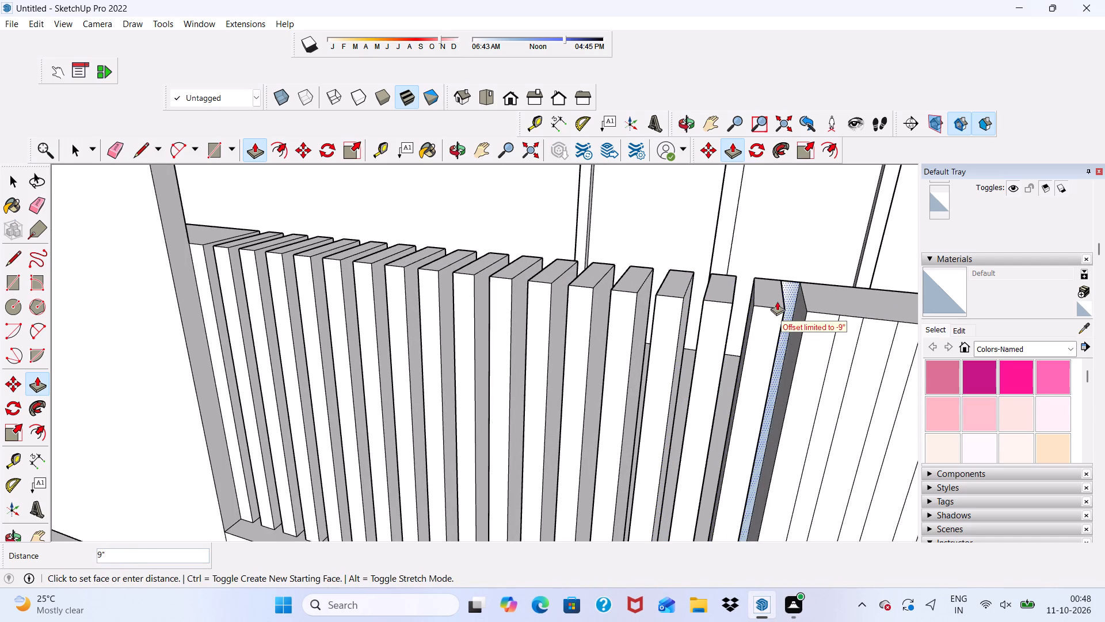
click(777, 301)
click(838, 360)
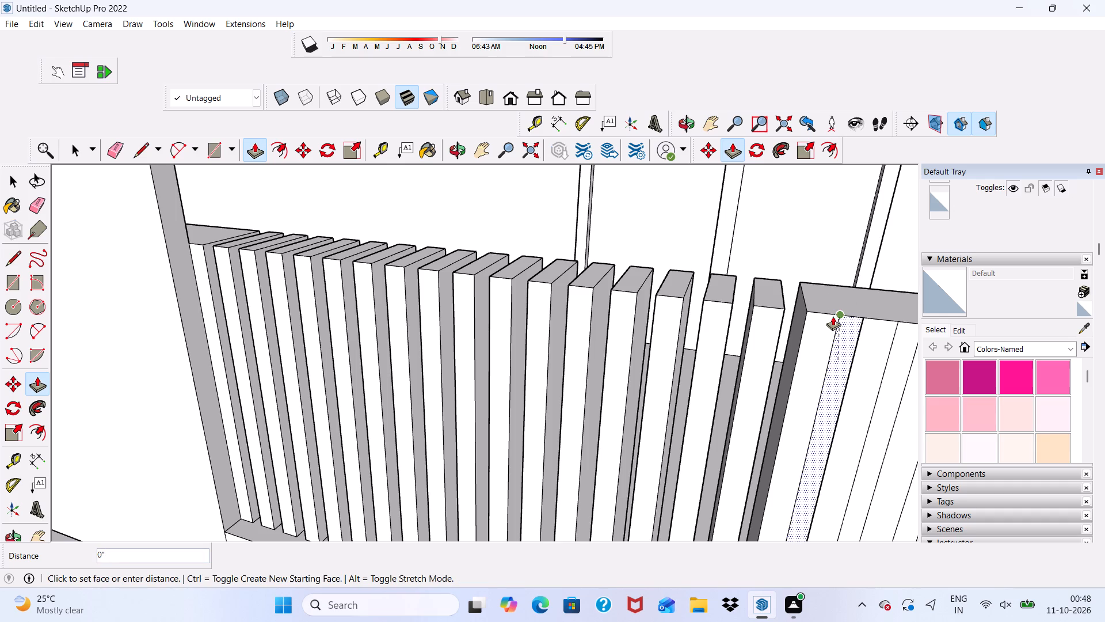
click(841, 299)
Push the nineteenth and twentieth narrow strips from the central panel 9" through the parapet.
scroll(760, 346, down, 11)
scroll(762, 358, up, 14)
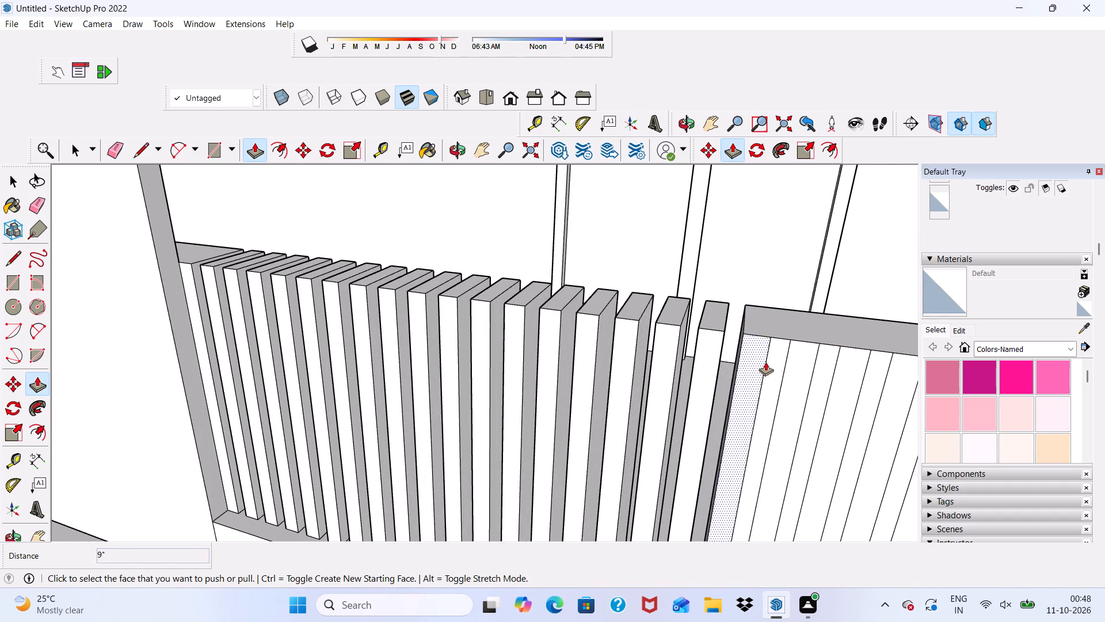
click(771, 370)
click(773, 330)
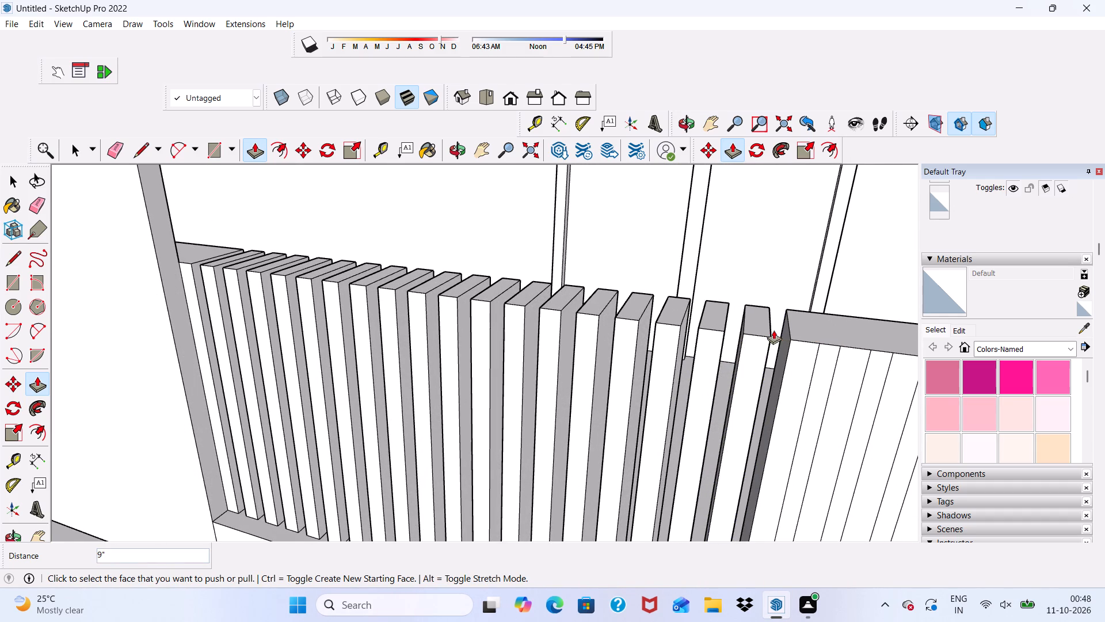
click(822, 376)
click(814, 329)
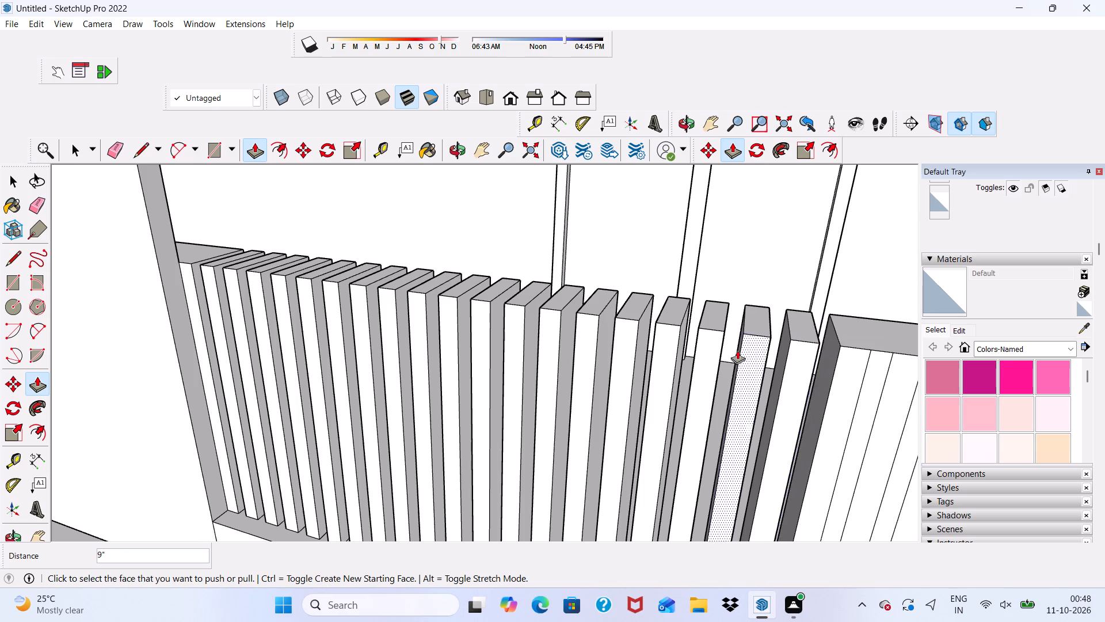
Push the next three narrow strips, twenty-first to twenty-third from the central panel, 9" through the parapet.
scroll(714, 359, down, 9)
scroll(776, 371, up, 4)
click(776, 370)
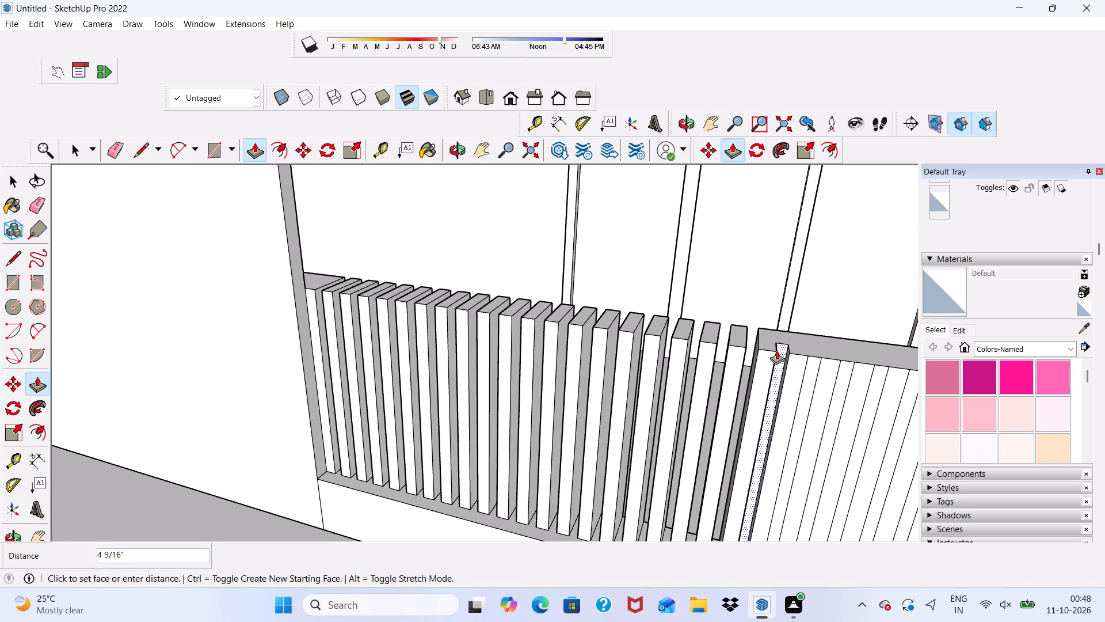
click(775, 335)
click(811, 365)
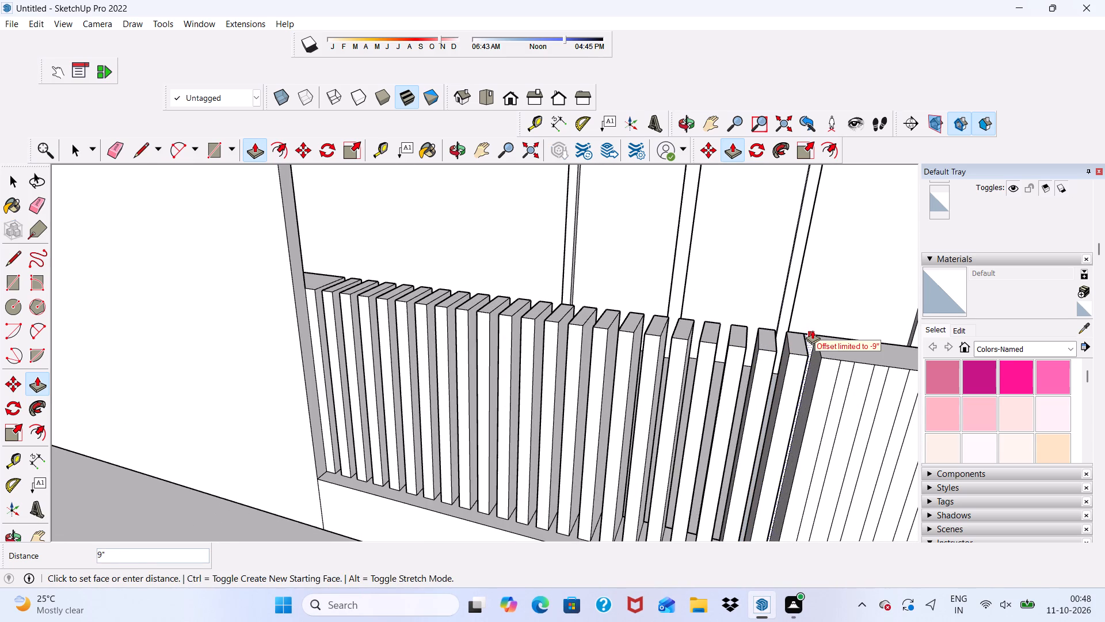
click(812, 330)
scroll(848, 367, up, 1)
click(846, 375)
click(843, 336)
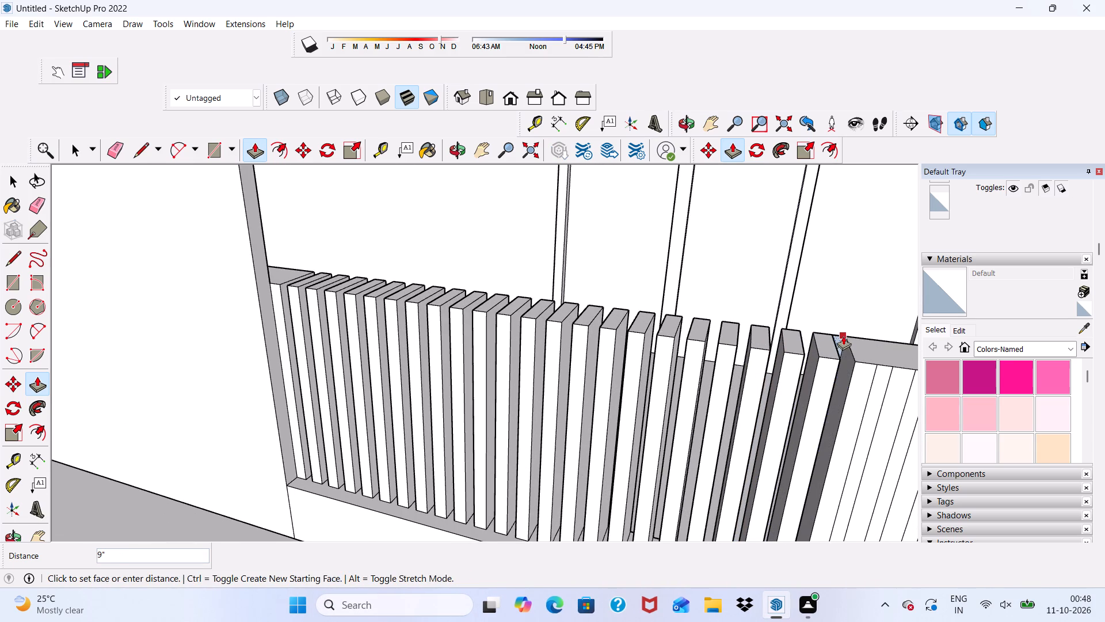
Push the twenty-fourth and twenty-fifth narrow strips from the central panel 9" through the parapet.
scroll(737, 366, down, 10)
middle_drag(646, 383, 672, 273)
scroll(716, 367, up, 2)
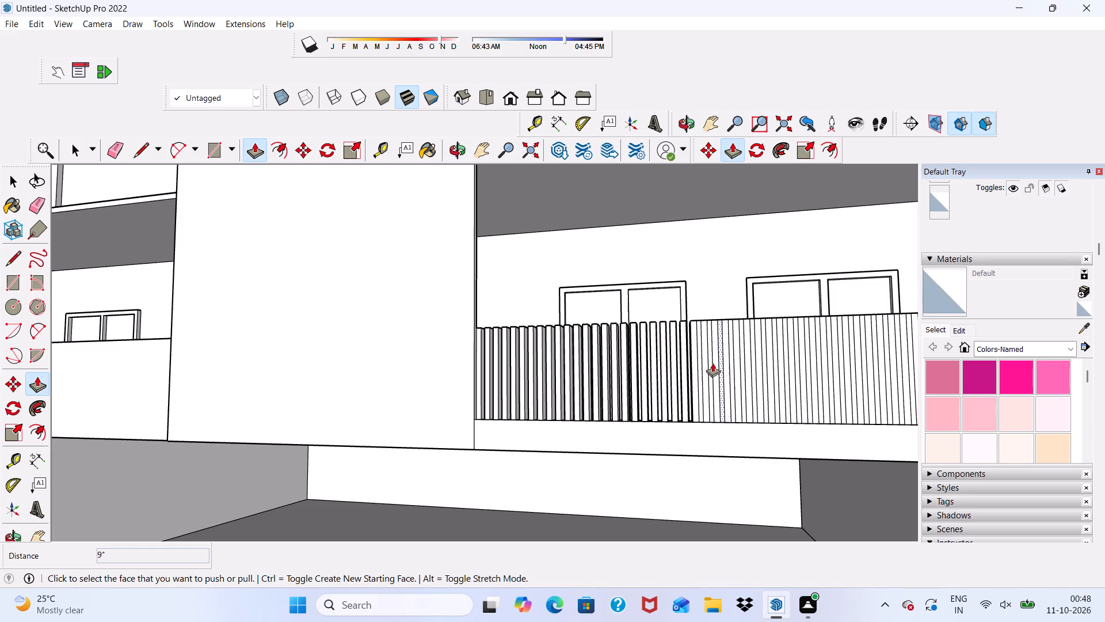
scroll(712, 363, up, 3)
scroll(680, 305, up, 7)
middle_drag(679, 325, 709, 431)
scroll(709, 437, down, 1)
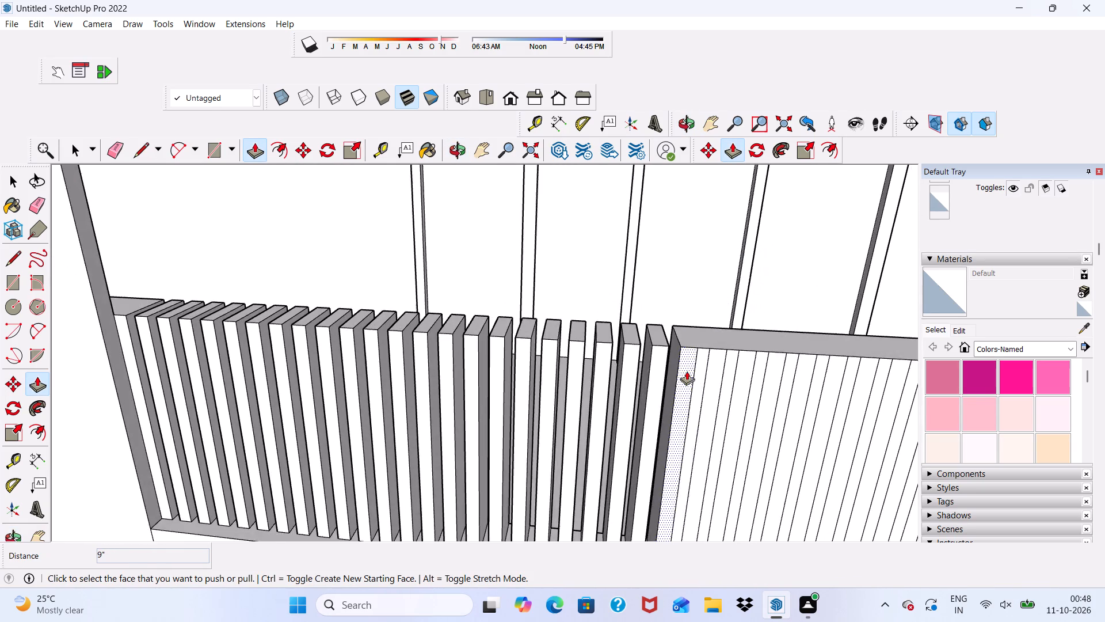
scroll(687, 355, up, 6)
drag(711, 370, 706, 312)
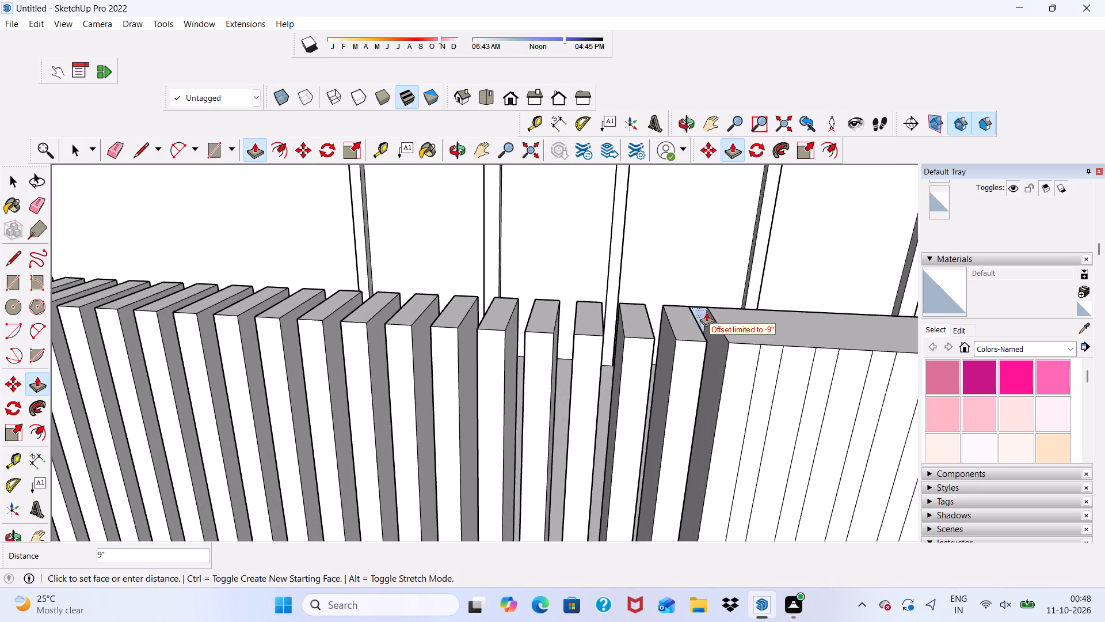
drag(706, 312, 706, 312)
click(761, 390)
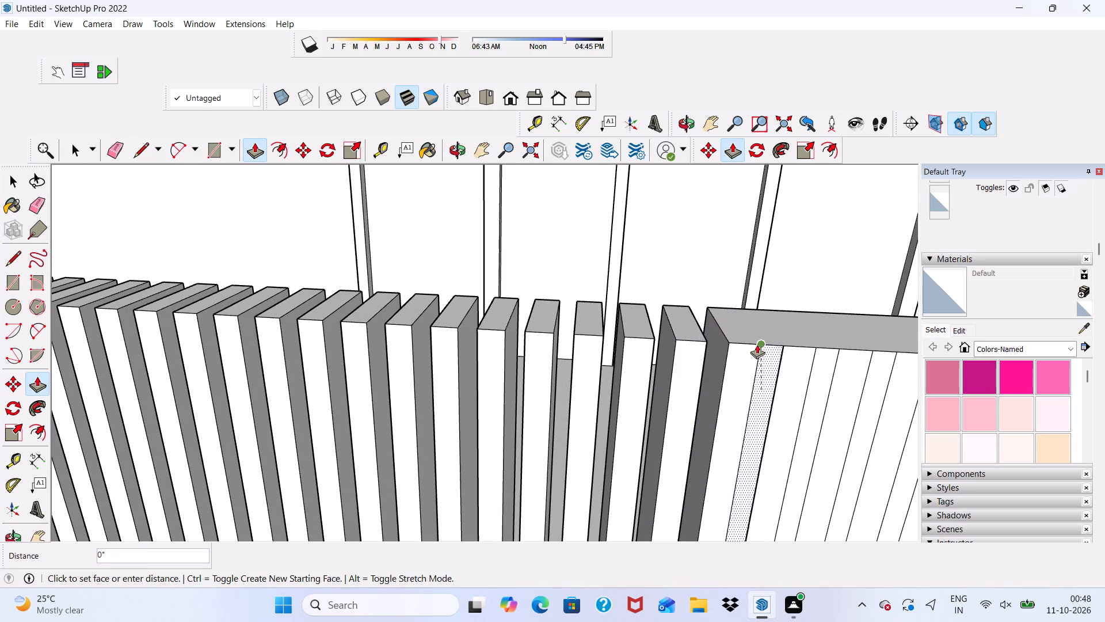
click(753, 327)
Push the next three narrow strips, twenty-sixth to twenty-eighth from the central panel, through the parapet, undoing any stray pull on a slat.
scroll(722, 333, down, 6)
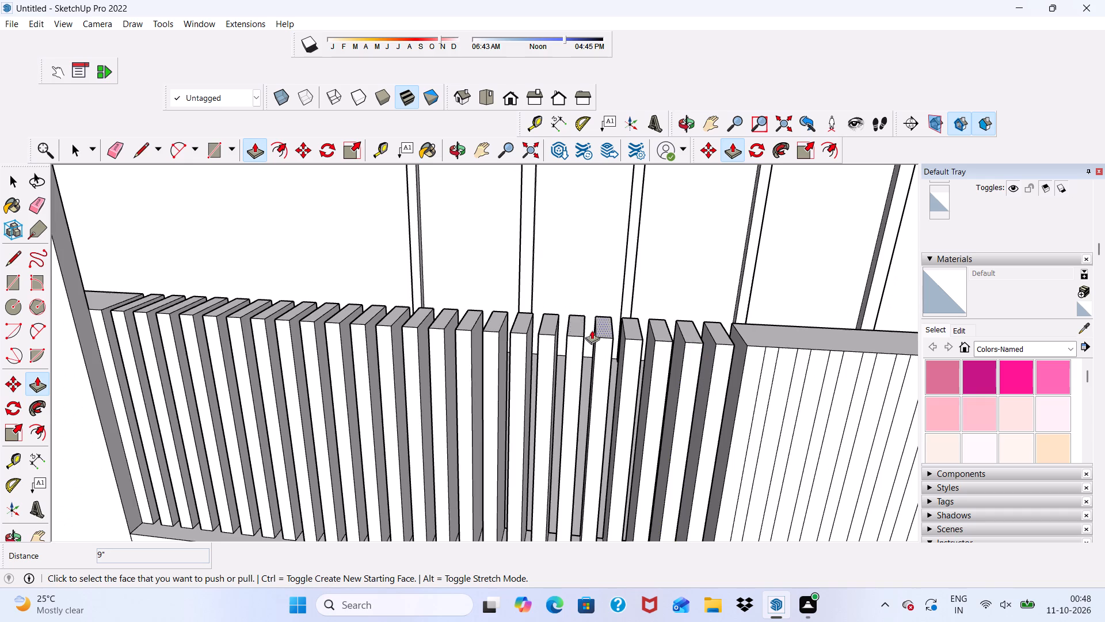
scroll(592, 330, down, 3)
scroll(719, 350, up, 9)
click(722, 349)
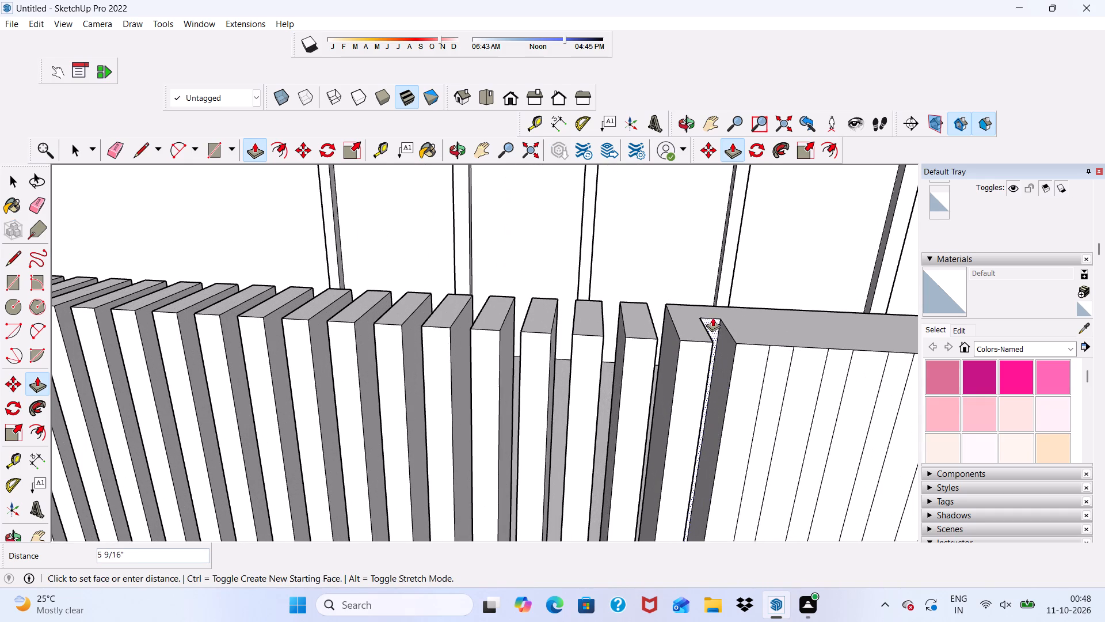
click(707, 309)
drag(780, 382, 774, 349)
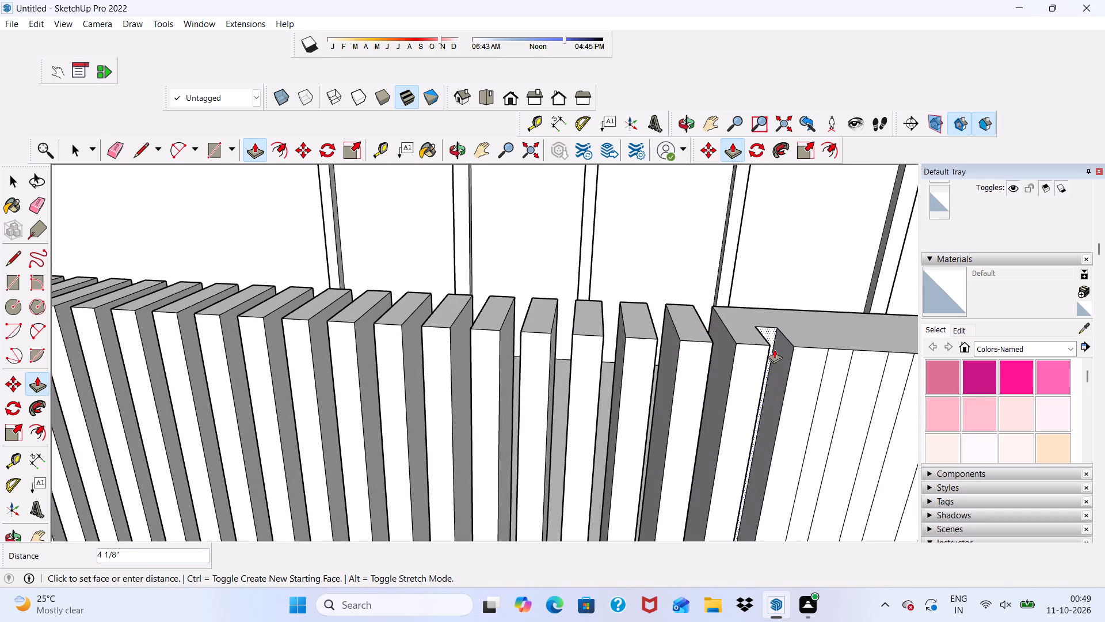
drag(774, 349, 763, 324)
drag(831, 404, 825, 382)
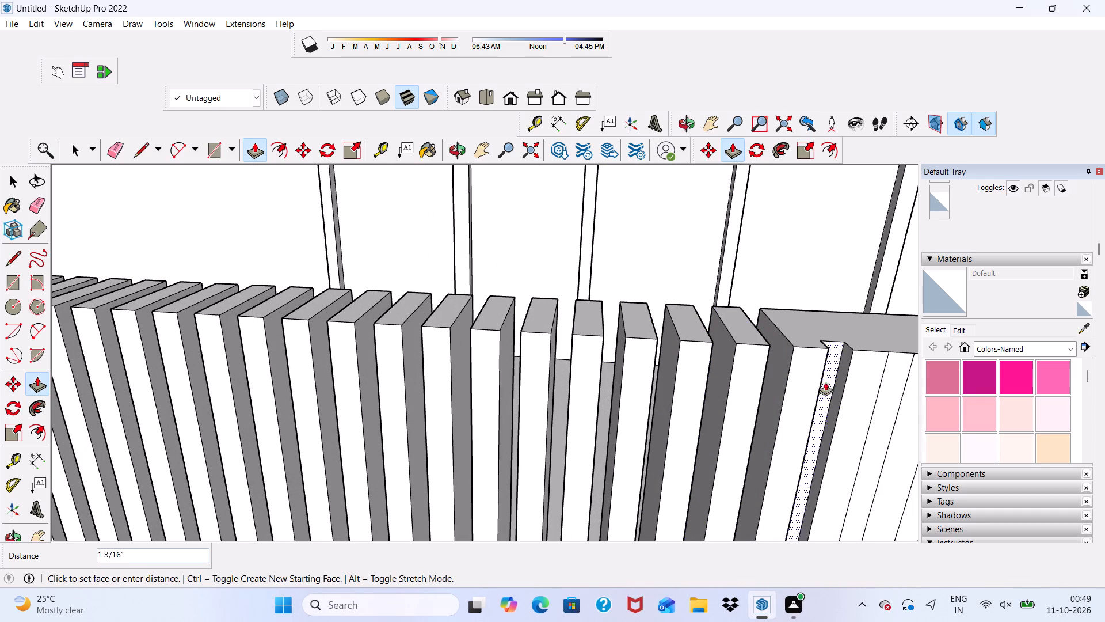
drag(825, 382, 806, 336)
drag(805, 335, 798, 327)
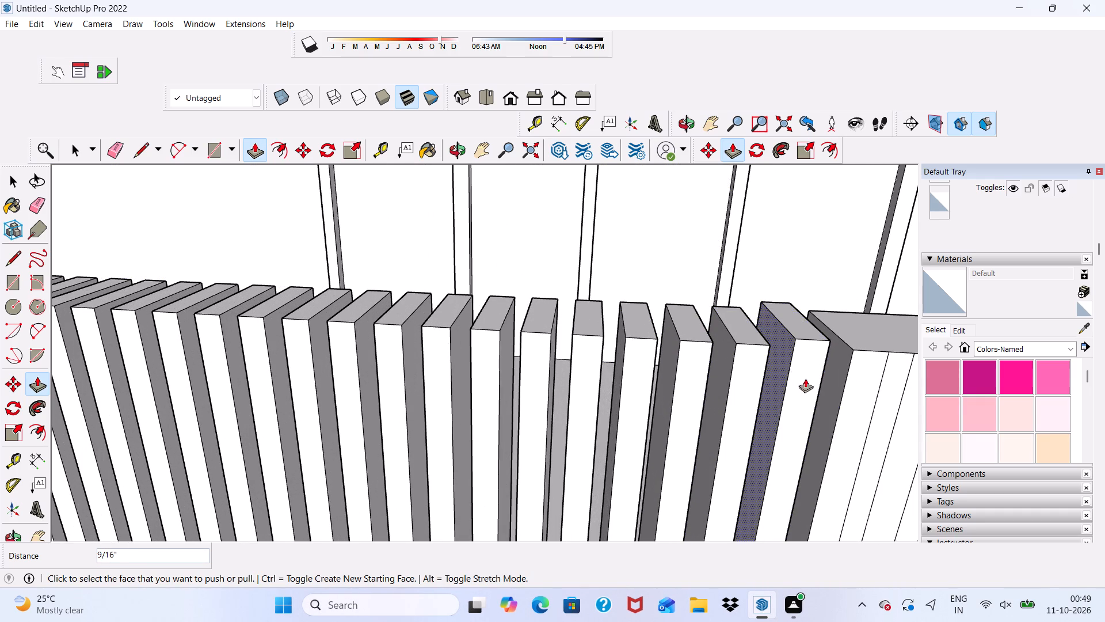
click(824, 447)
key(ctrl+z)
Push the twenty-ninth and thirtieth narrow strips from the central panel through the full depth of the parapet.
scroll(863, 412, down, 5)
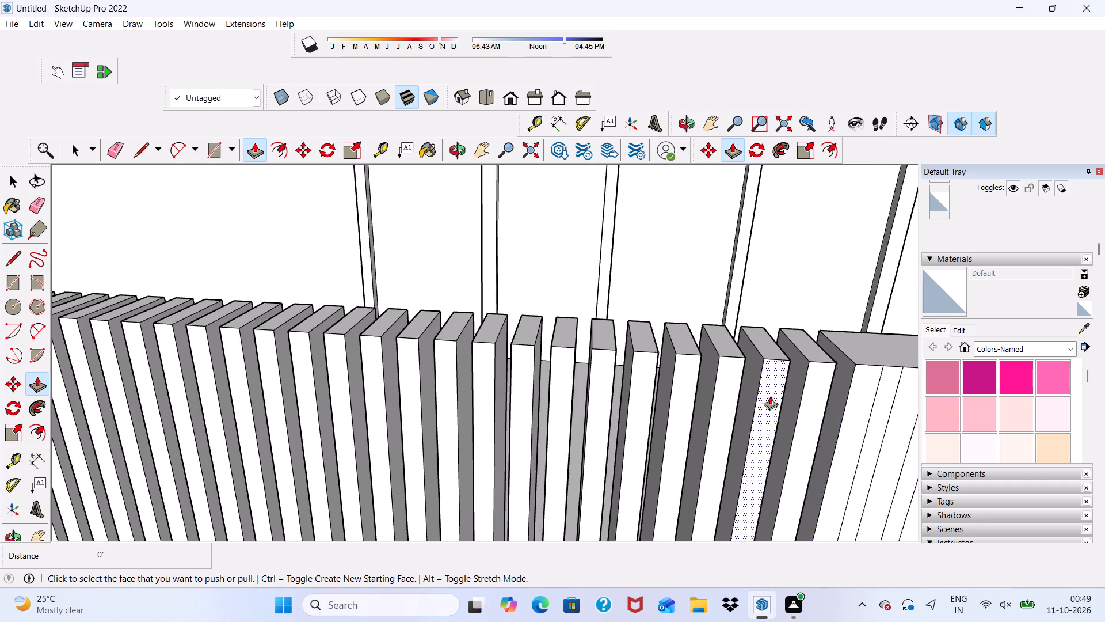
scroll(770, 396, down, 6)
drag(789, 400, 767, 397)
scroll(768, 397, up, 10)
drag(788, 392, 751, 308)
scroll(802, 370, down, 4)
scroll(840, 405, up, 1)
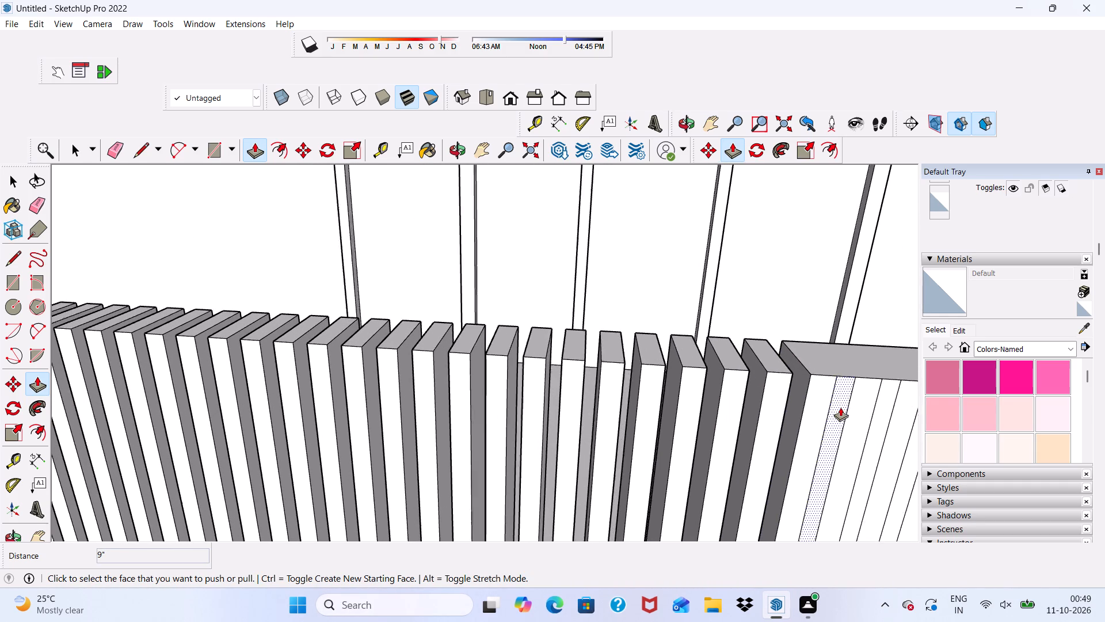
scroll(840, 407, up, 1)
drag(835, 399, 814, 340)
click(814, 340)
Push the thirty-first narrow strip from the central panel through the parapet and undo the stray pull on the neighbouring slat.
scroll(722, 371, down, 1)
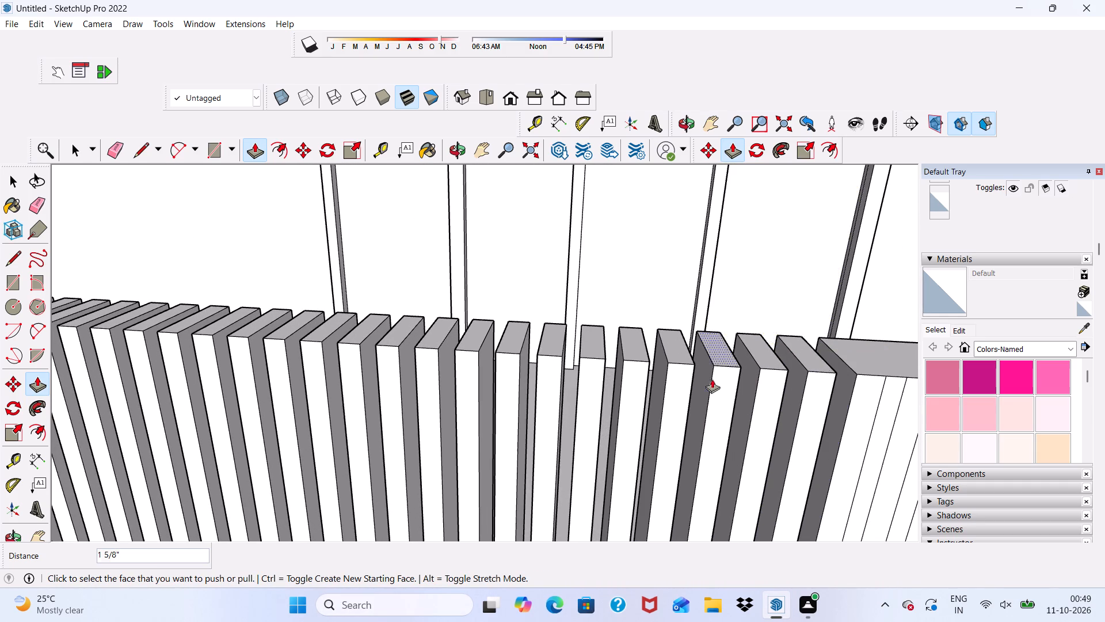
scroll(712, 379, down, 6)
scroll(821, 412, up, 5)
drag(818, 404, 814, 377)
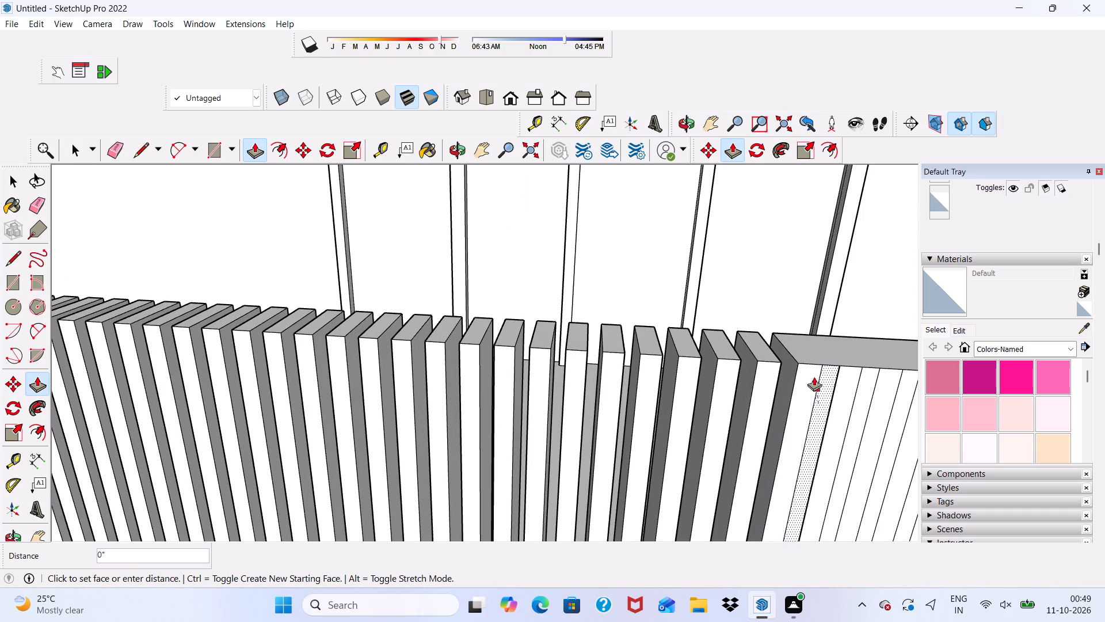
drag(814, 377, 801, 350)
click(800, 348)
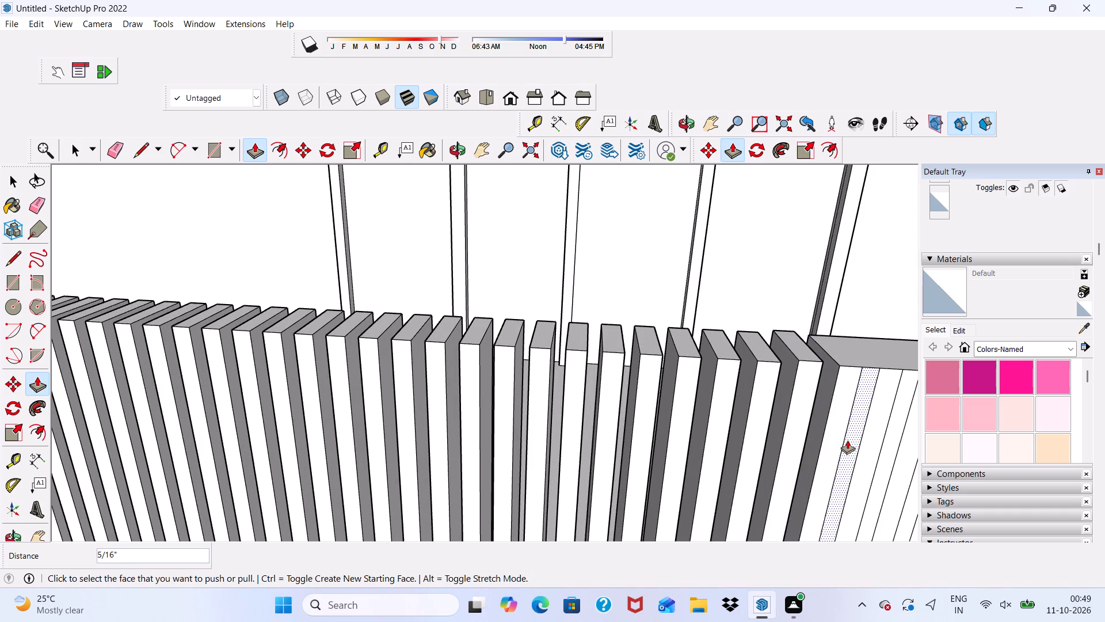
key(ctrl+z)
Push the thirty-second narrow strip from the central panel back into the parapet in successive pushes, then undo the last one.
drag(847, 439, 844, 401)
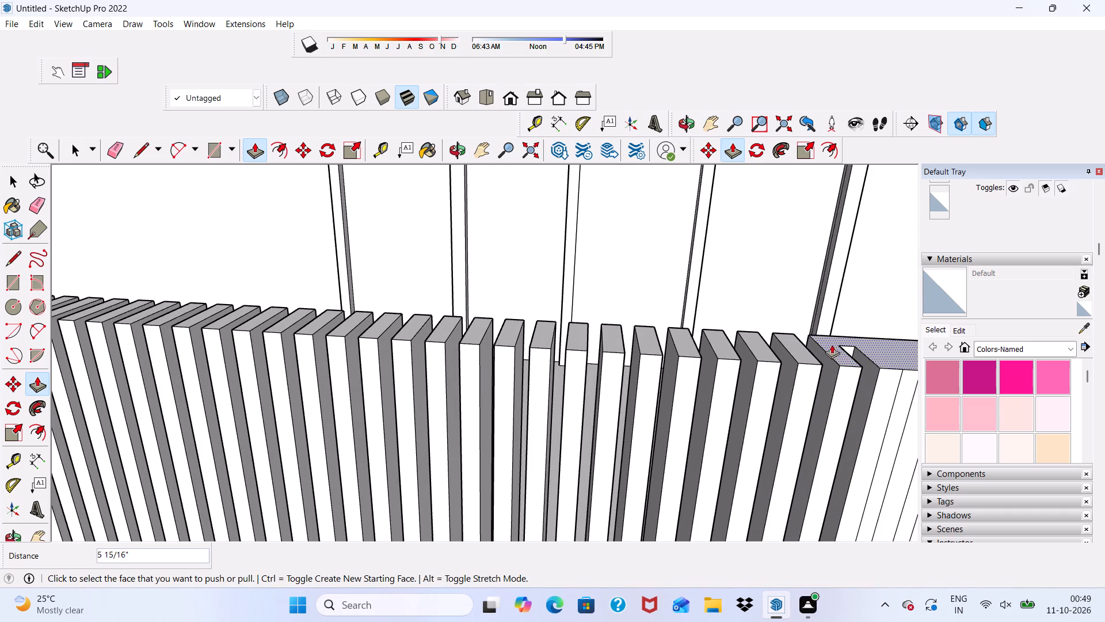
scroll(836, 339, up, 9)
scroll(865, 383, up, 3)
scroll(852, 380, down, 2)
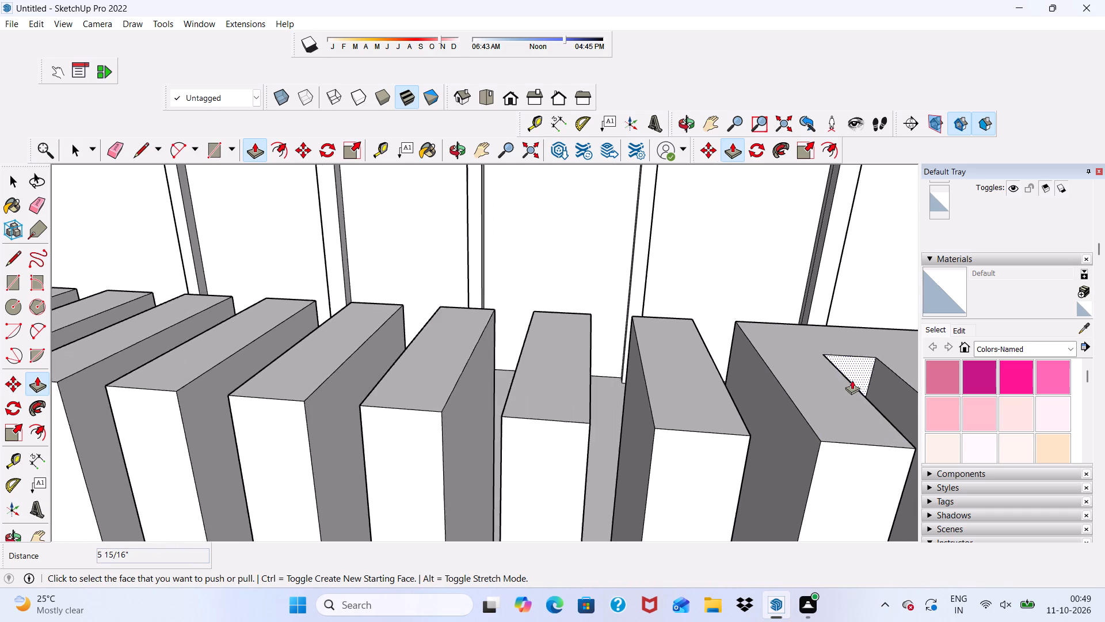
scroll(852, 380, down, 2)
drag(852, 370, 826, 346)
click(820, 338)
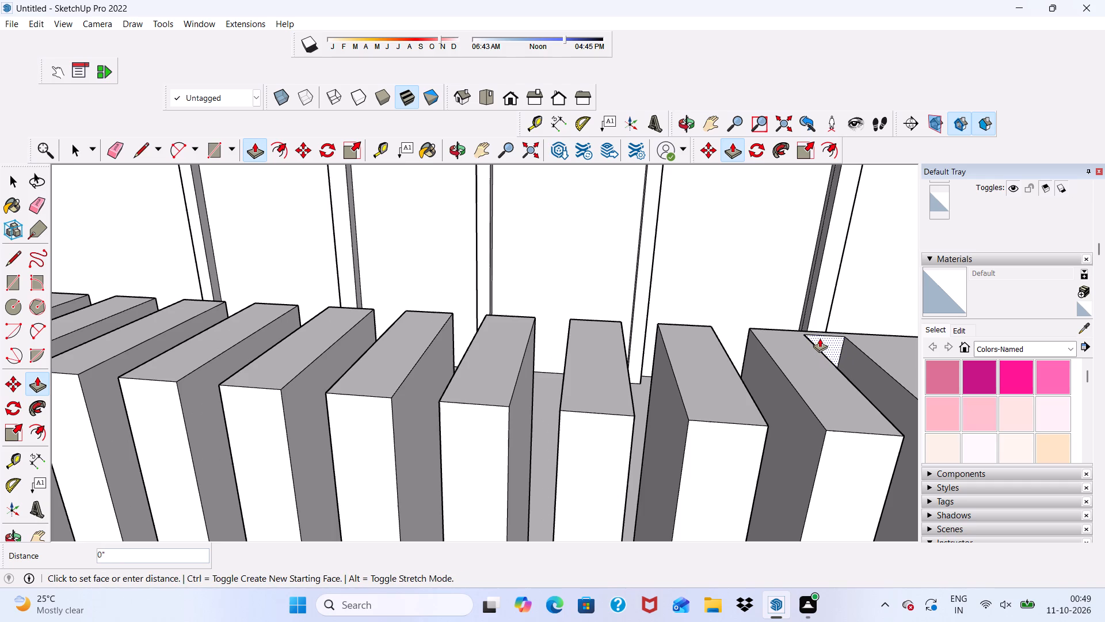
click(816, 333)
scroll(779, 365, down, 2)
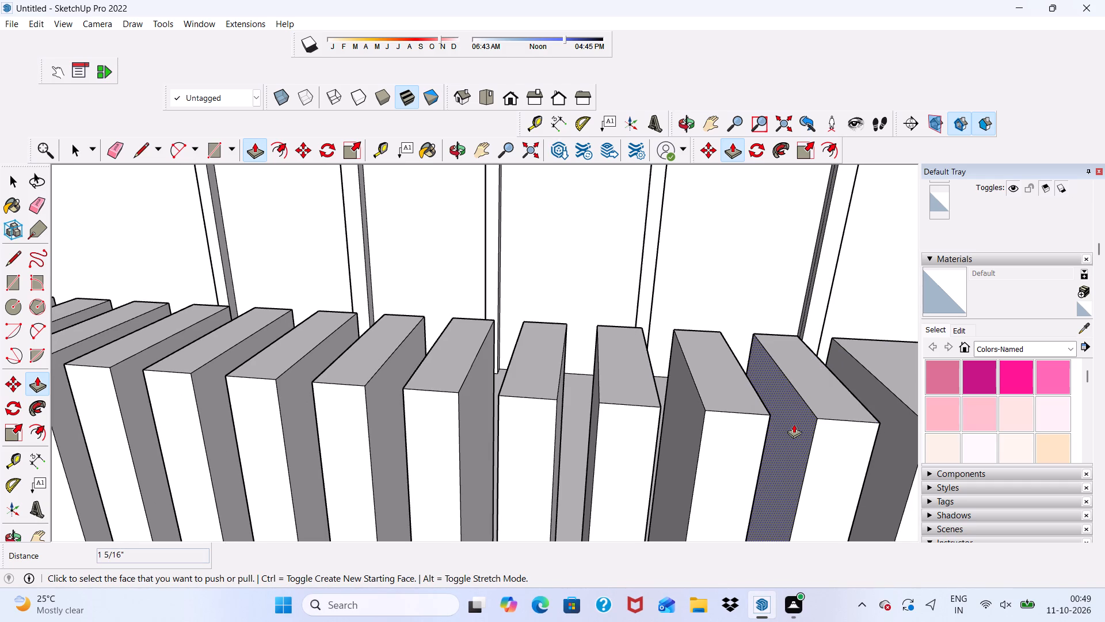
key(ctrl+z)
Push the thirty-third and thirty-fourth narrow strips from the central panel 9" through the parapet.
scroll(761, 343, up, 2)
scroll(650, 394, down, 8)
middle_drag(638, 408, 810, 346)
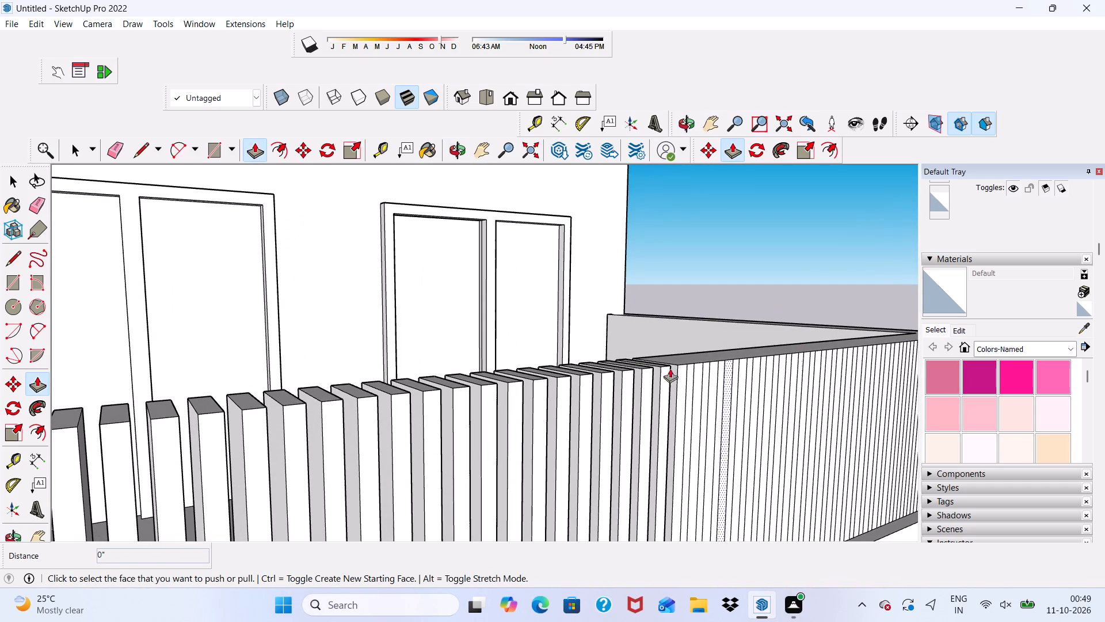
scroll(480, 323, up, 4)
scroll(510, 279, up, 4)
scroll(483, 321, up, 3)
scroll(483, 321, down, 7)
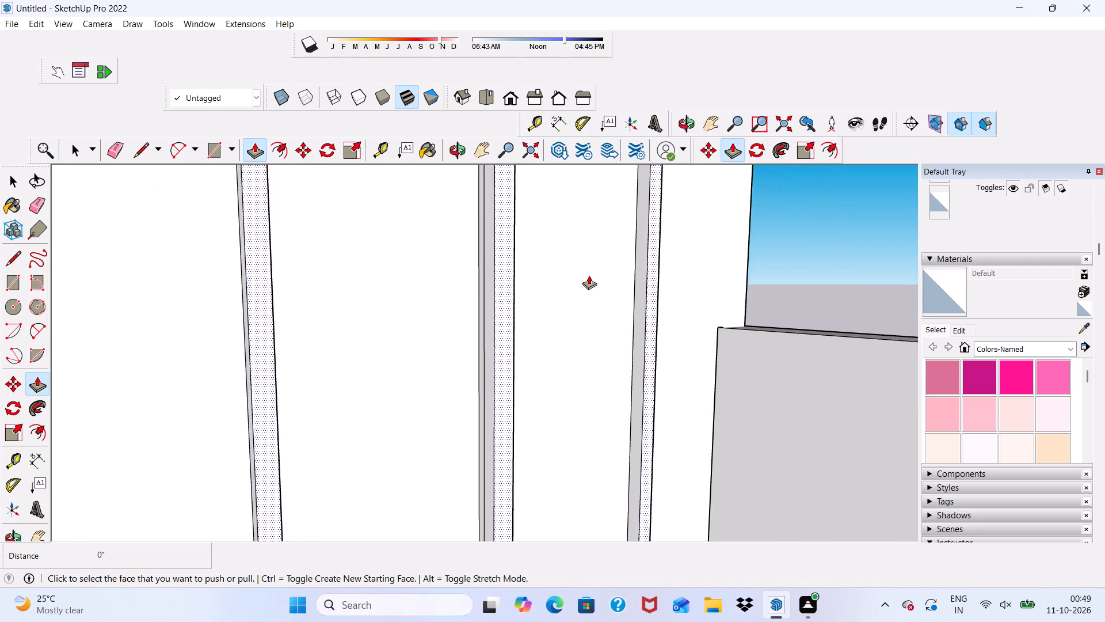
scroll(589, 275, down, 3)
scroll(514, 382, up, 5)
middle_drag(557, 366, 583, 413)
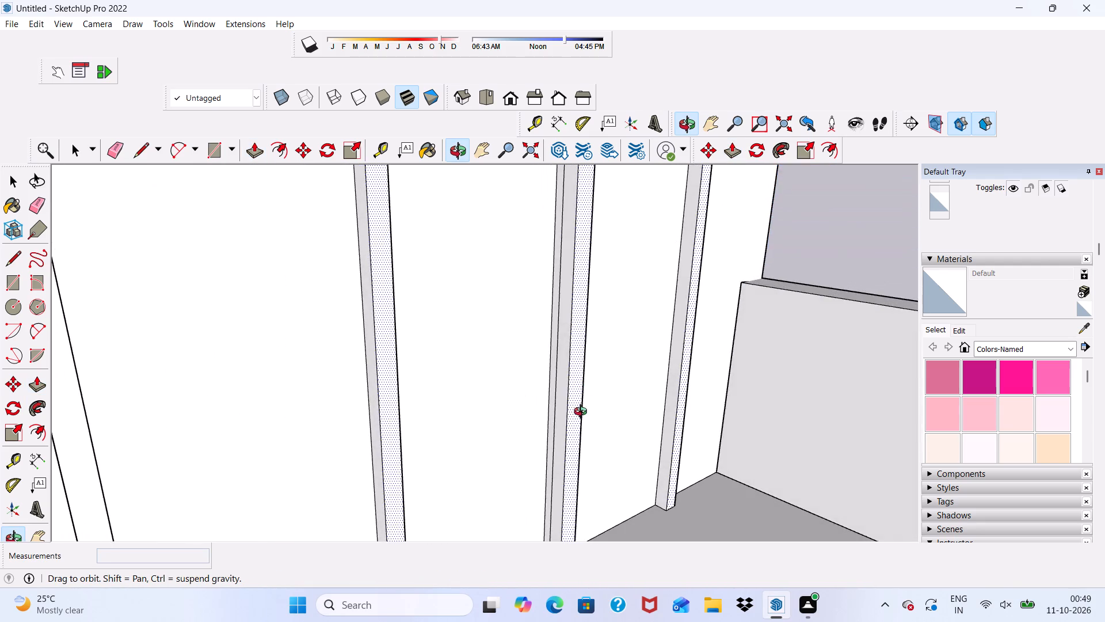
middle_drag(583, 413, 538, 383)
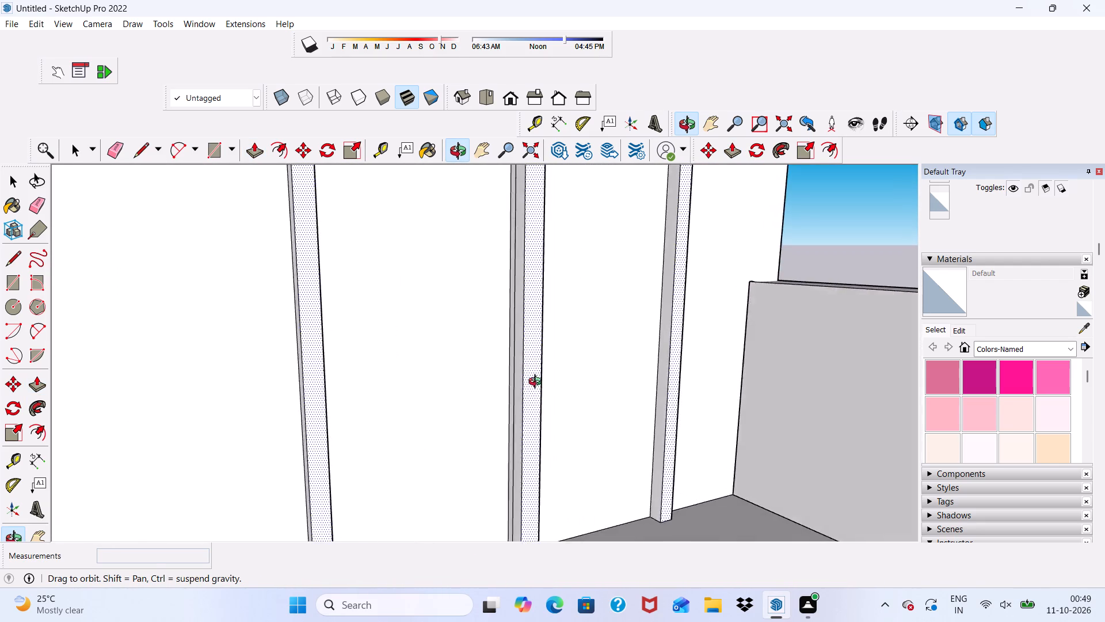
middle_drag(538, 383, 536, 383)
scroll(534, 383, up, 1)
scroll(524, 386, down, 14)
scroll(669, 483, up, 3)
scroll(606, 453, up, 2)
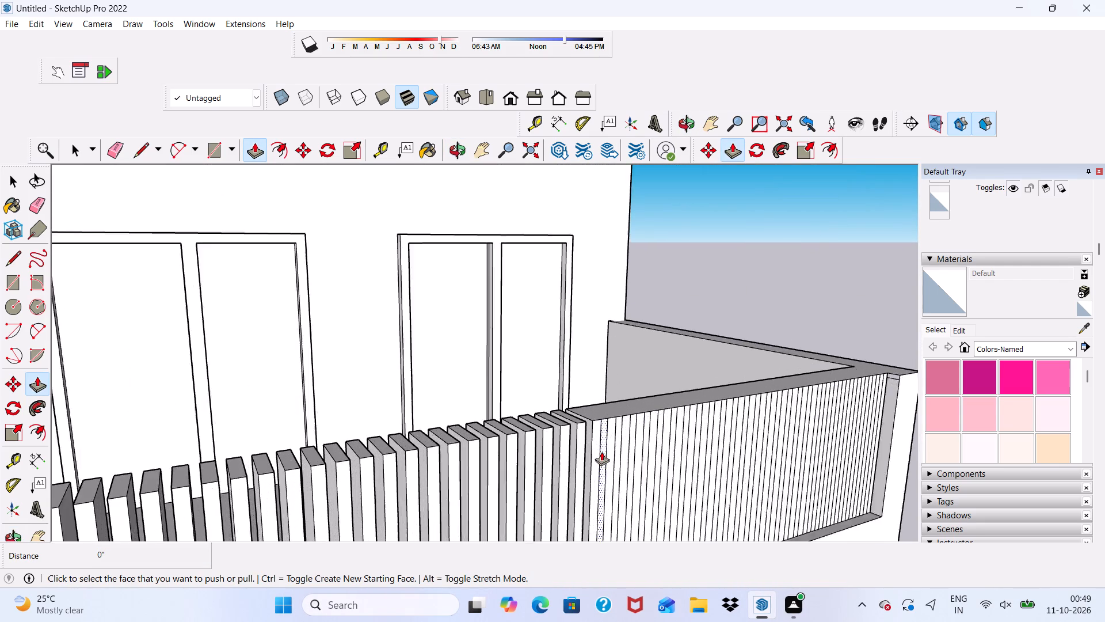
scroll(601, 452, up, 10)
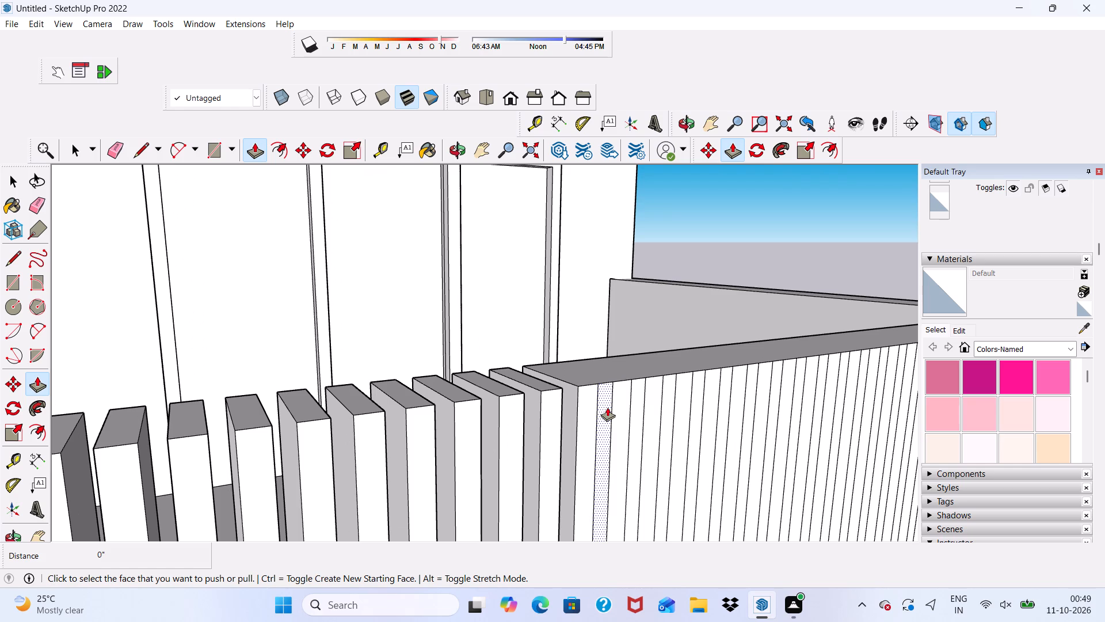
drag(607, 407, 560, 356)
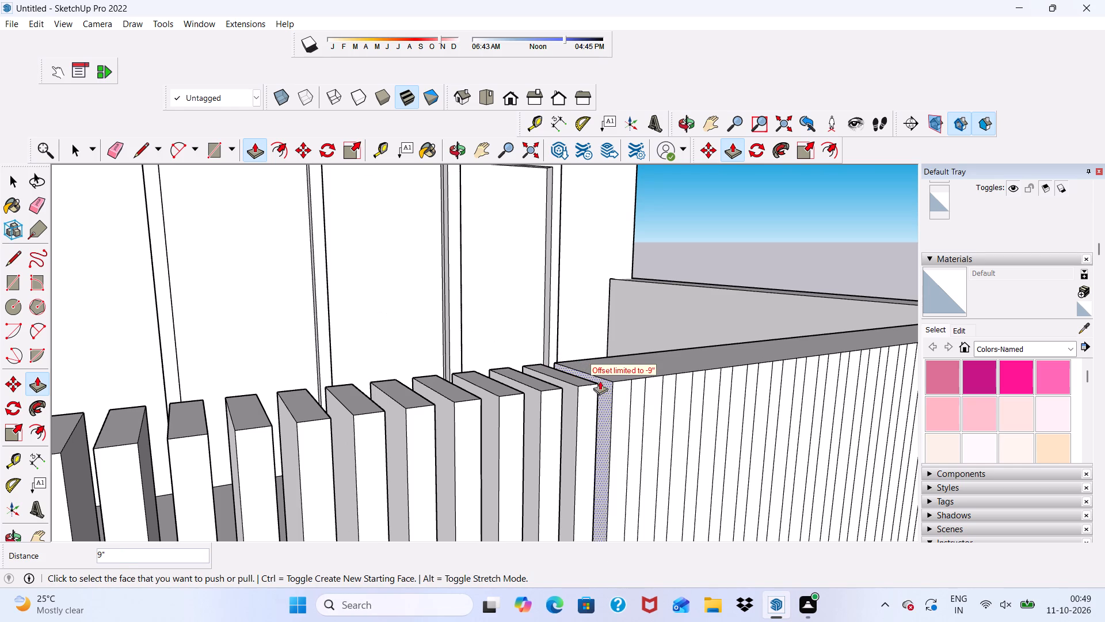
drag(642, 407, 599, 350)
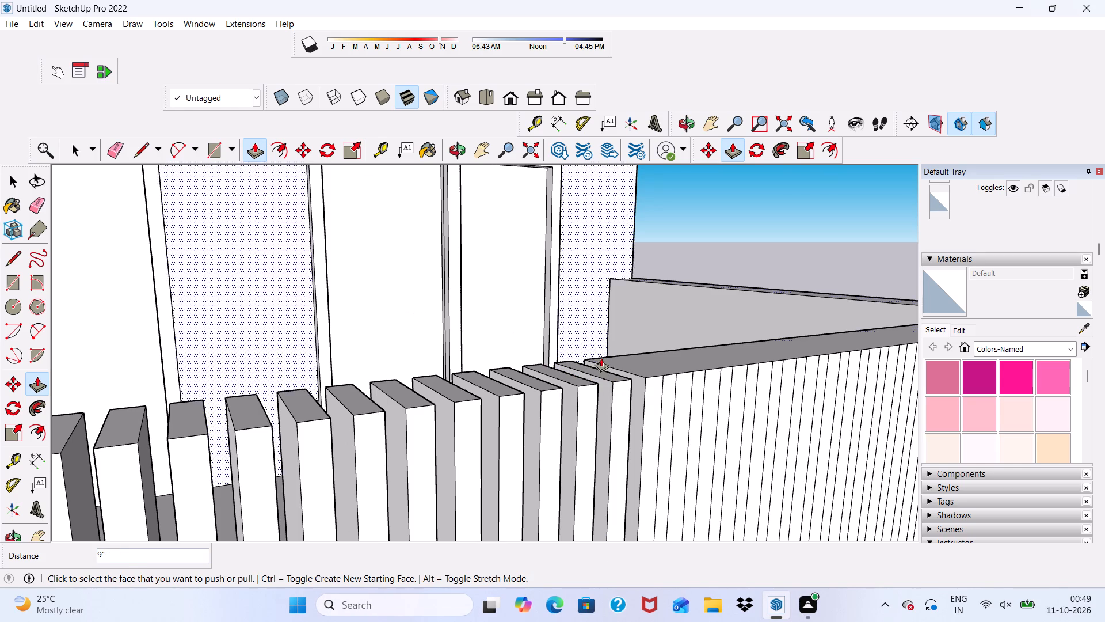
Push the thirty-fifth and thirty-sixth narrow strips from the central panel 9" through the parapet.
drag(668, 391, 624, 352)
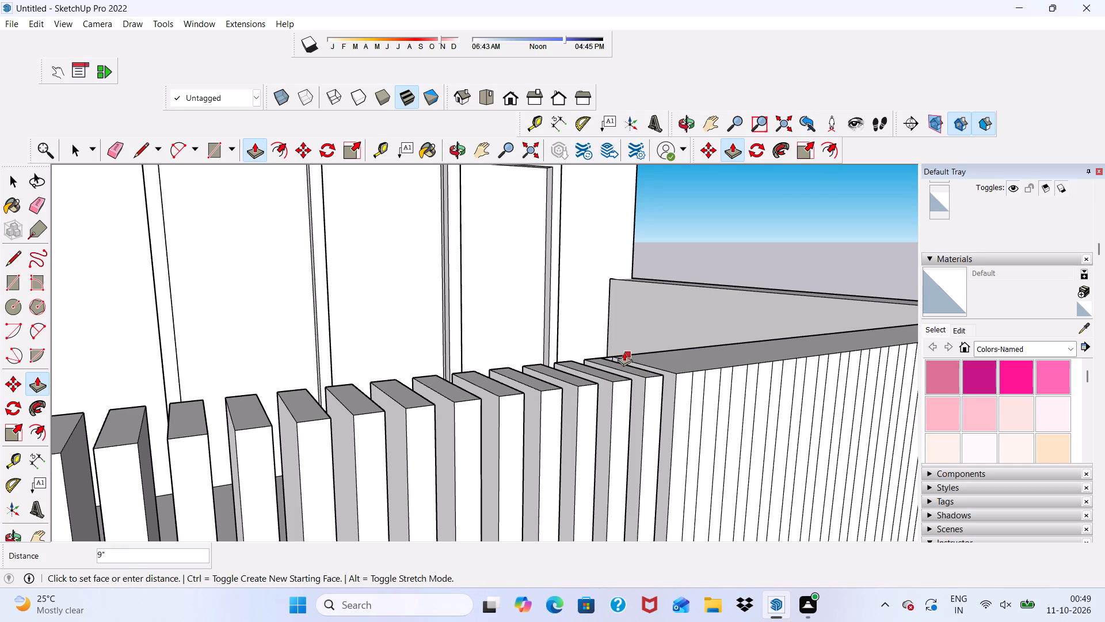
drag(624, 352, 608, 347)
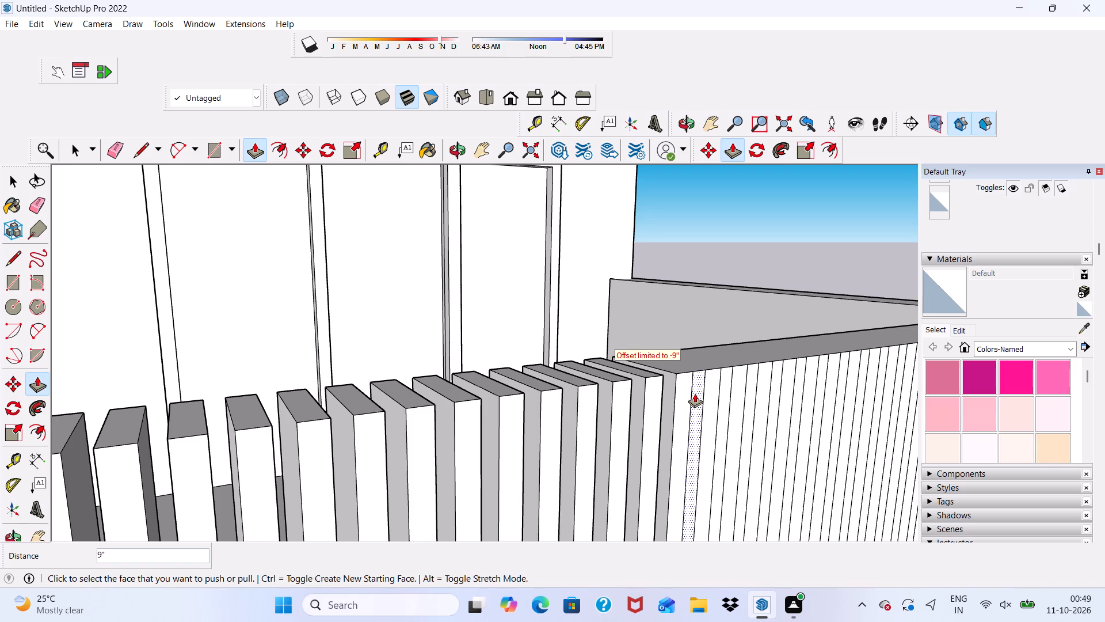
drag(695, 392, 640, 339)
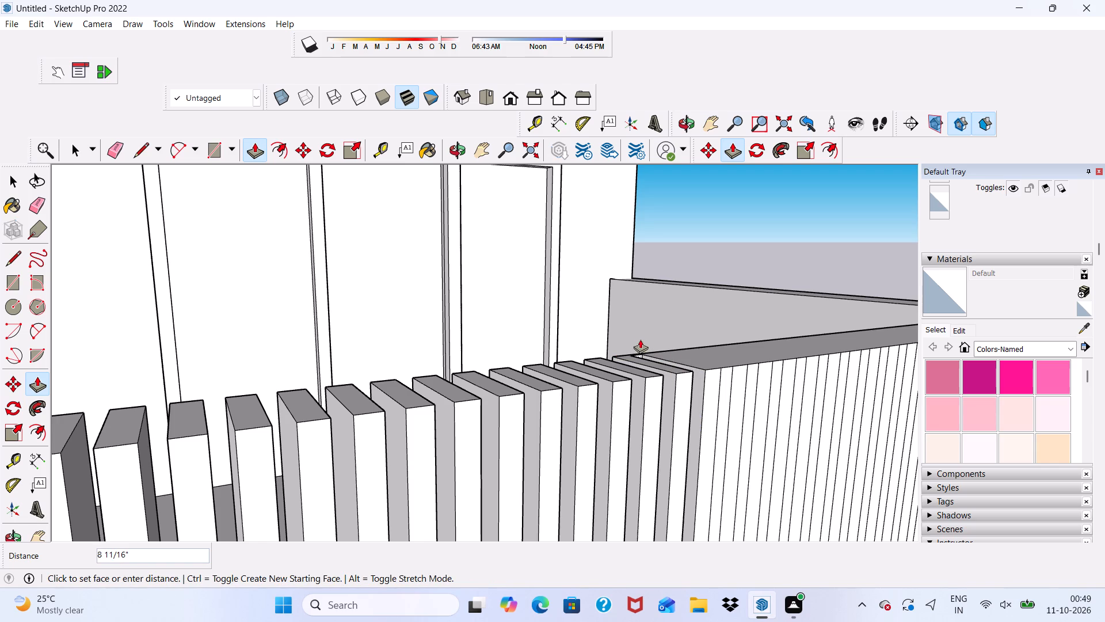
drag(640, 339, 635, 336)
Push the thirty-seventh and thirty-eighth narrow strips from the central panel through the parapet, cancelling any stray push on another face.
scroll(681, 388, down, 9)
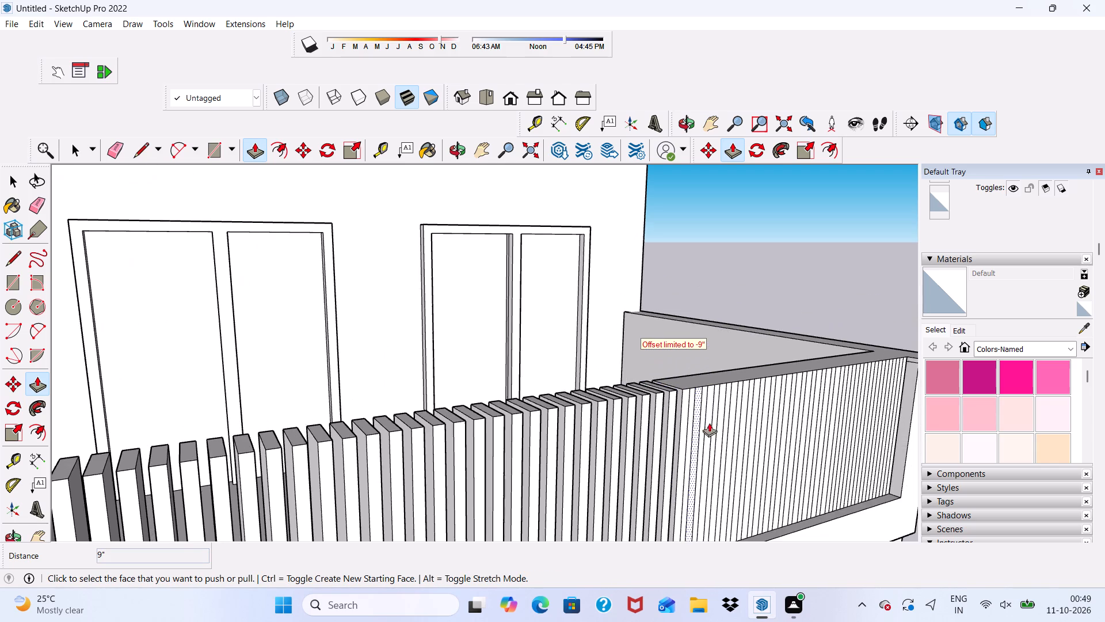
middle_drag(672, 417, 567, 408)
scroll(644, 424, up, 9)
drag(632, 407, 627, 351)
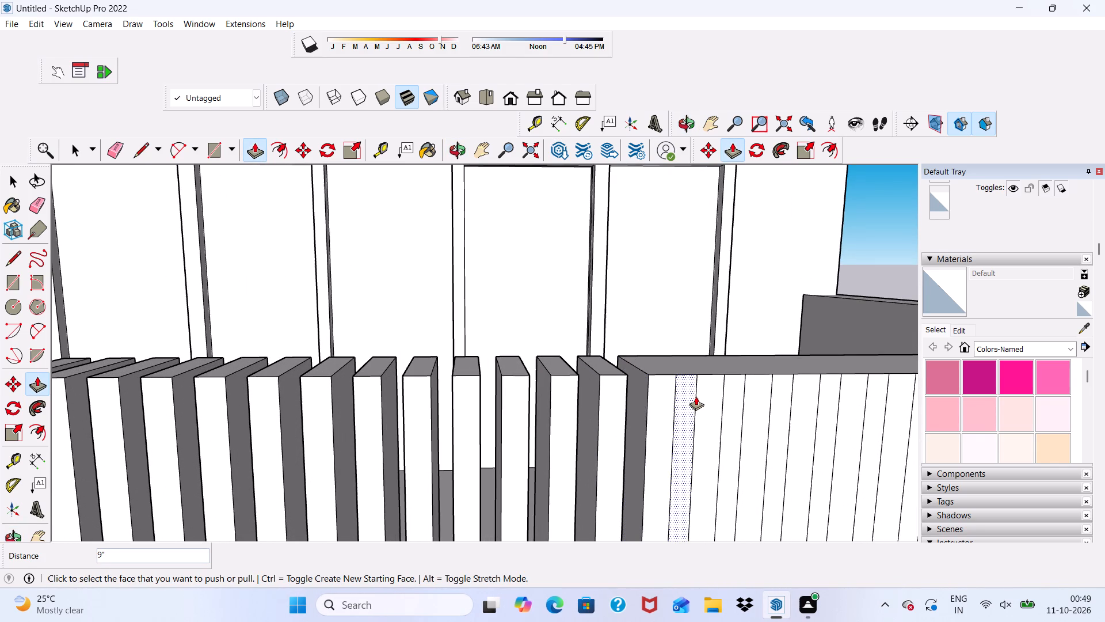
drag(679, 416, 679, 402)
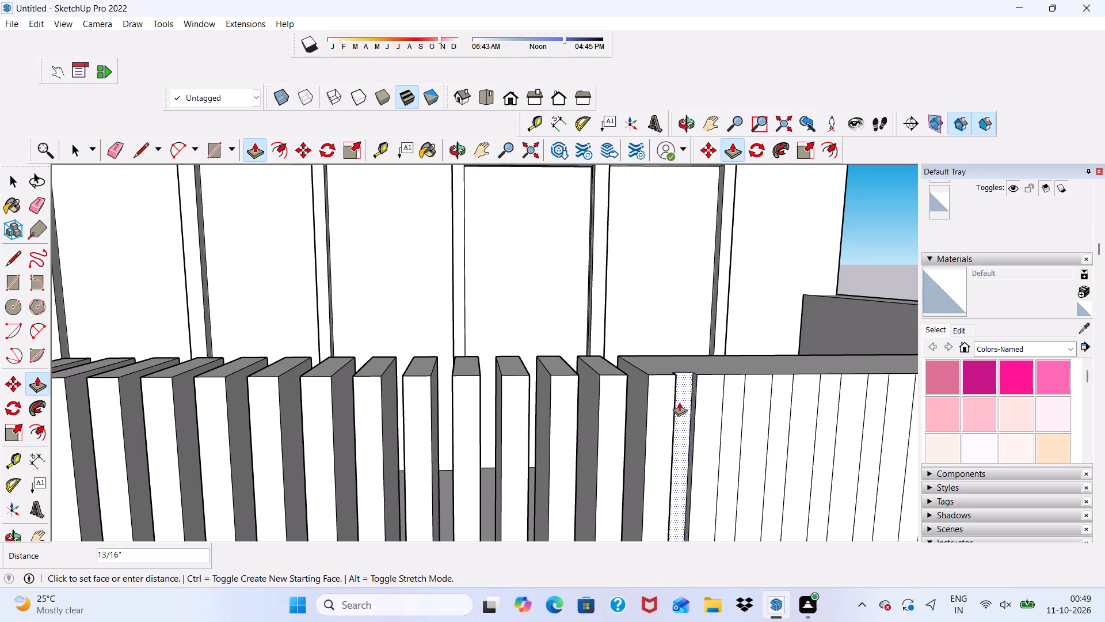
drag(679, 402, 658, 347)
click(658, 347)
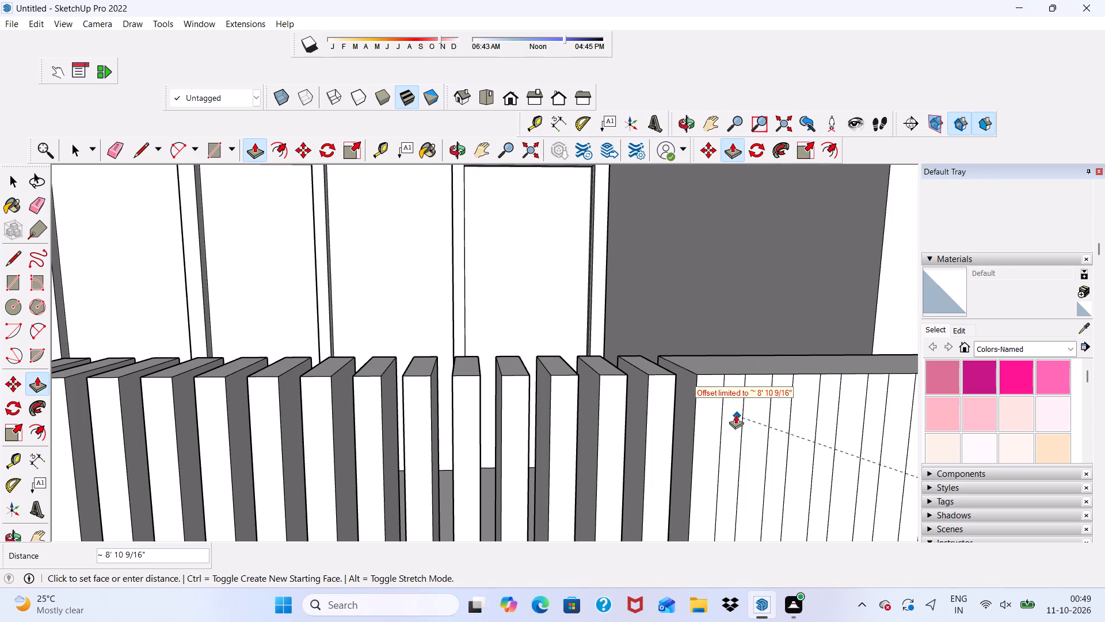
key(space)
Push the thirty-ninth and fortieth narrow strips from the central panel 9" through the parapet.
scroll(723, 383, up, 2)
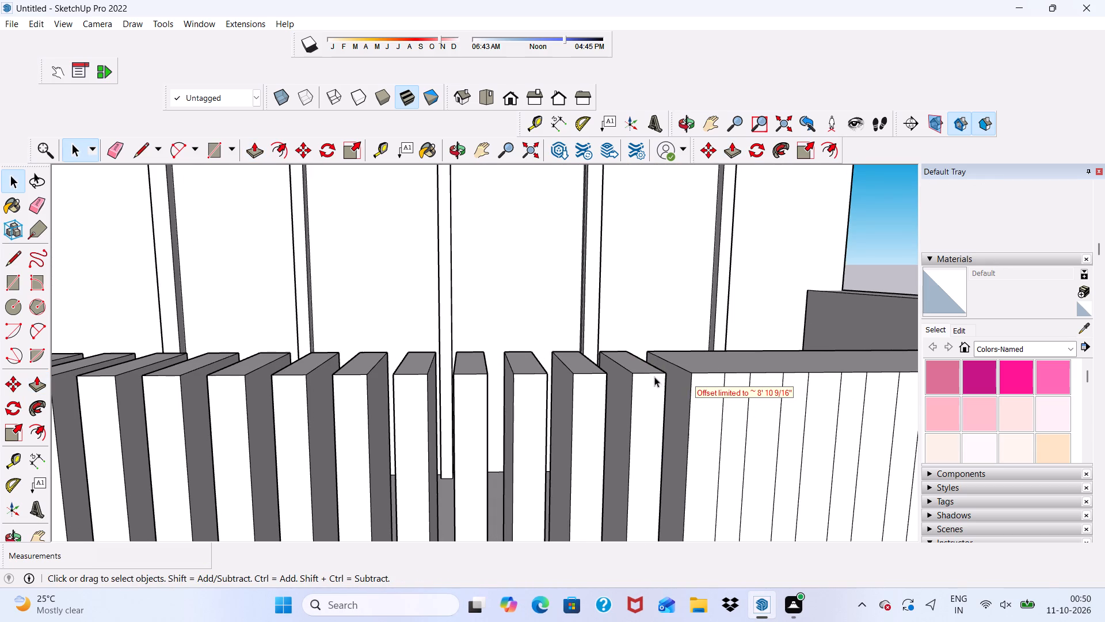
drag(252, 155, 260, 162)
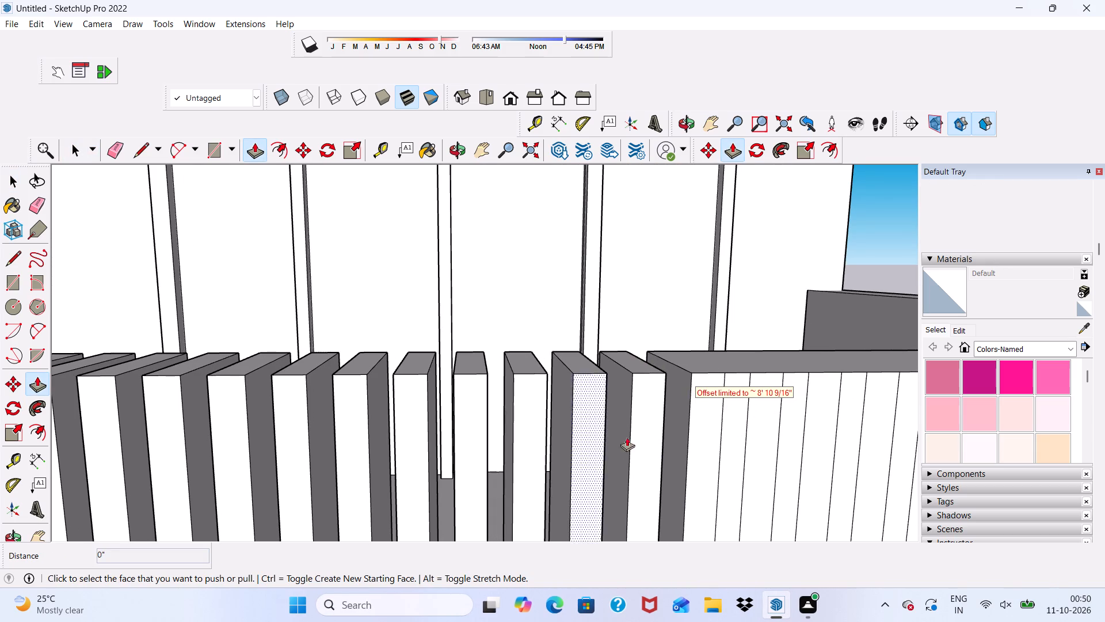
drag(727, 389, 676, 349)
drag(788, 405, 710, 363)
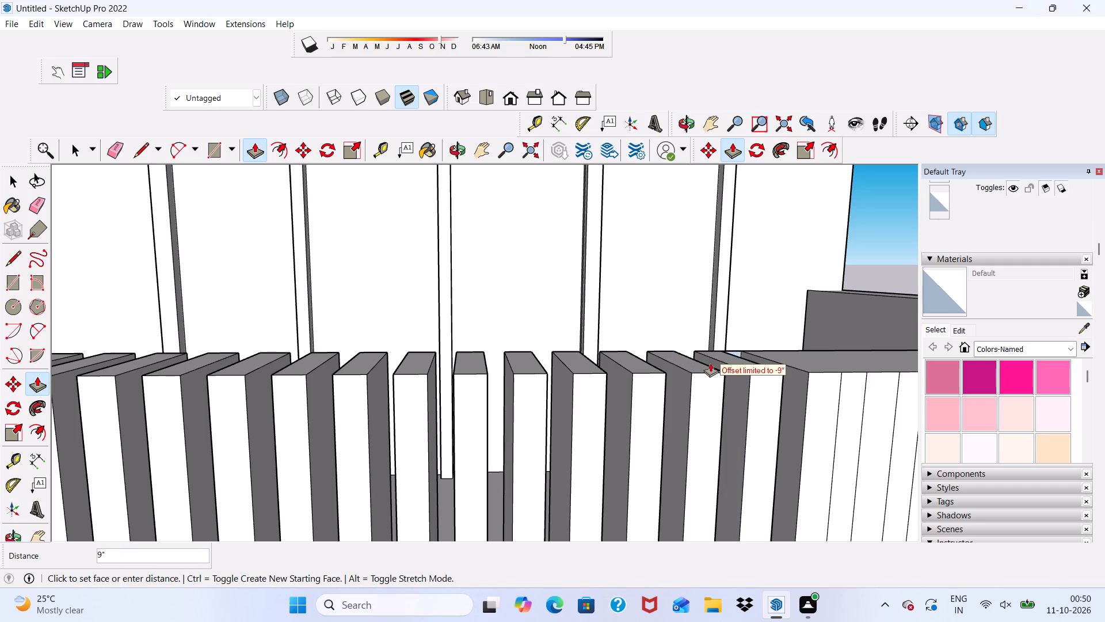
drag(710, 363, 695, 359)
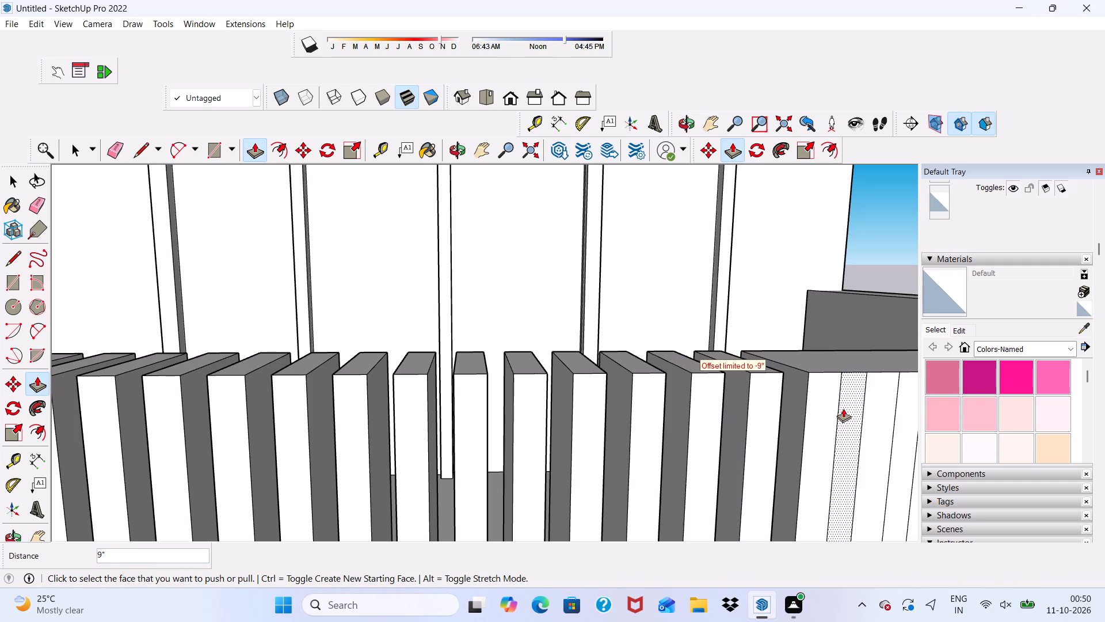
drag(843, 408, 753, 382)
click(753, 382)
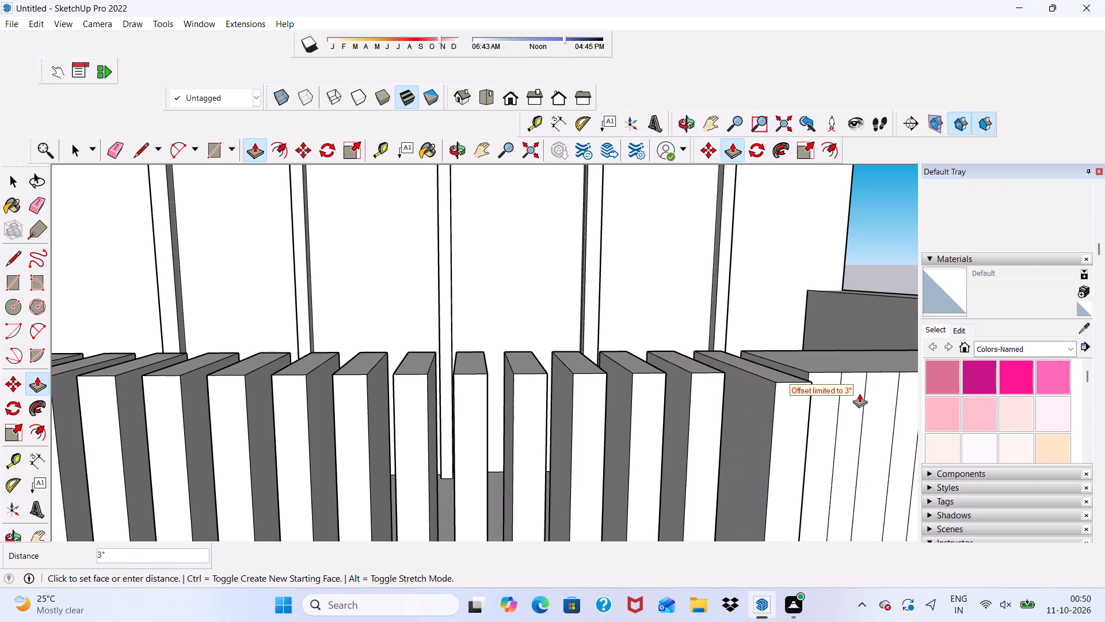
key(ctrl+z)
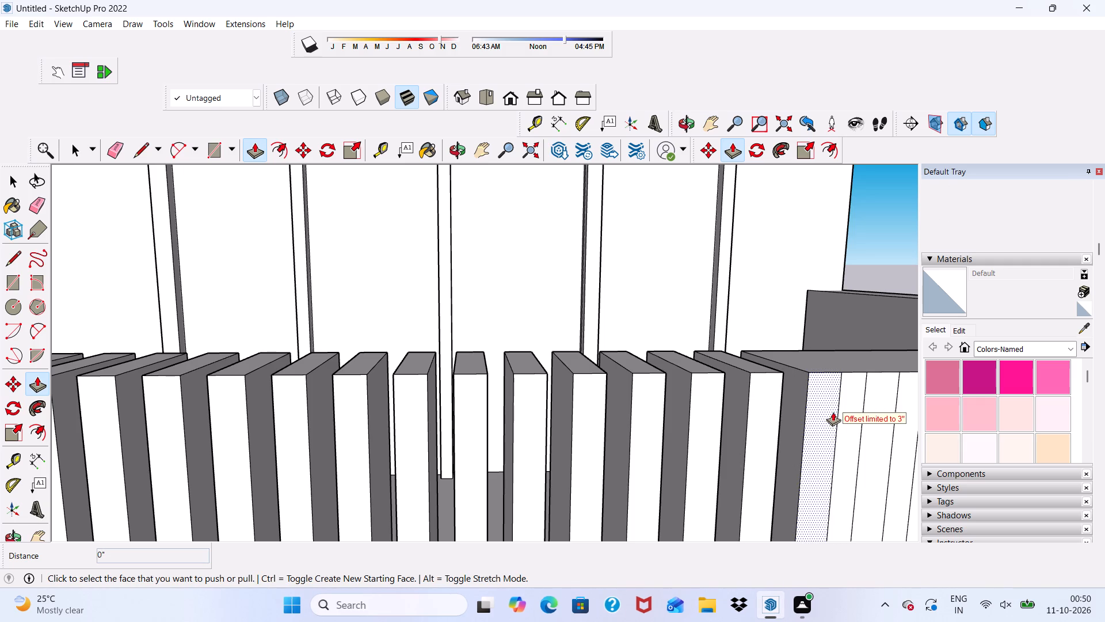
Push the forty-first narrow strip from the central panel through the parapet in two pushes of 4 1/2" each.
click(845, 401)
drag(806, 381, 788, 376)
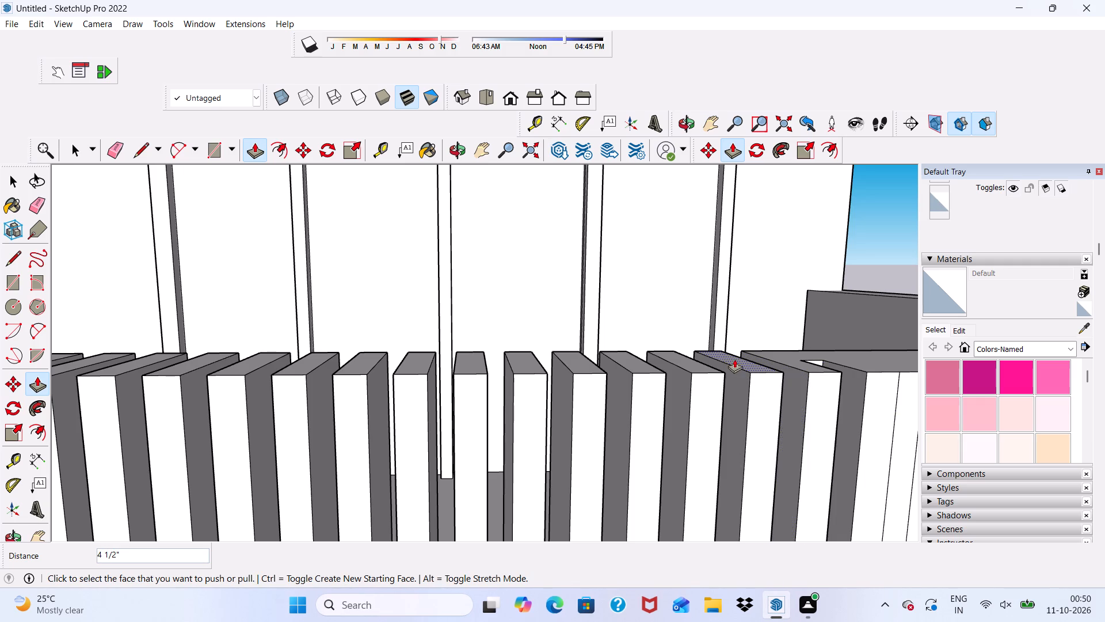
middle_drag(815, 393, 667, 417)
scroll(813, 395, down, 1)
drag(855, 442, 854, 414)
scroll(792, 428, down, 11)
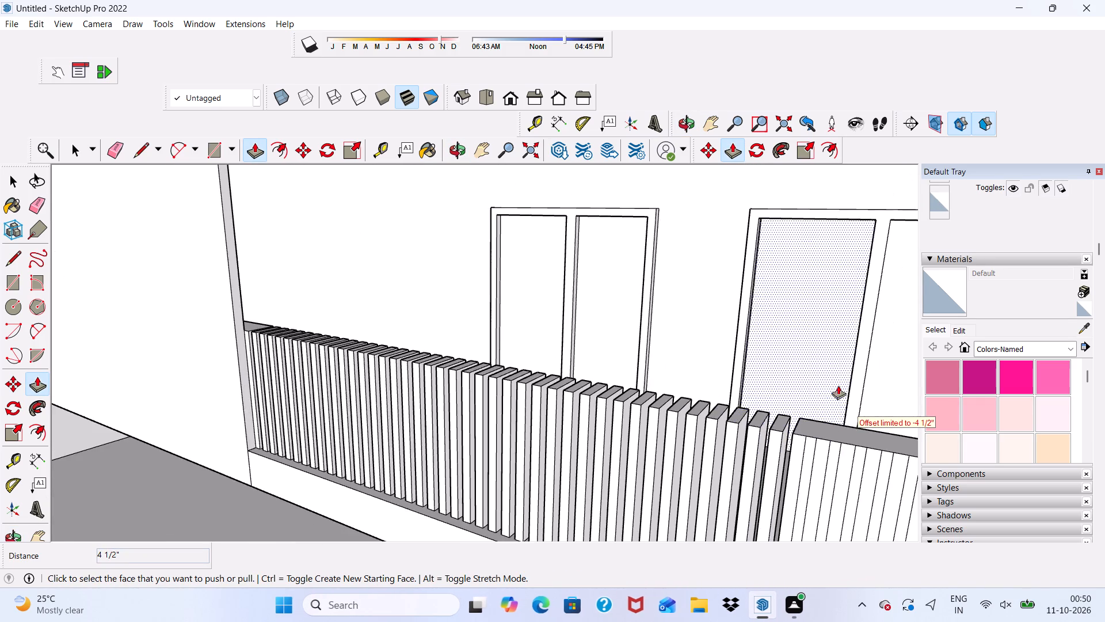
Push the next three narrow strips, forty-second to forty-fourth from the central panel, 9" through the parapet.
scroll(805, 404, down, 2)
scroll(819, 471, up, 4)
scroll(802, 423, down, 16)
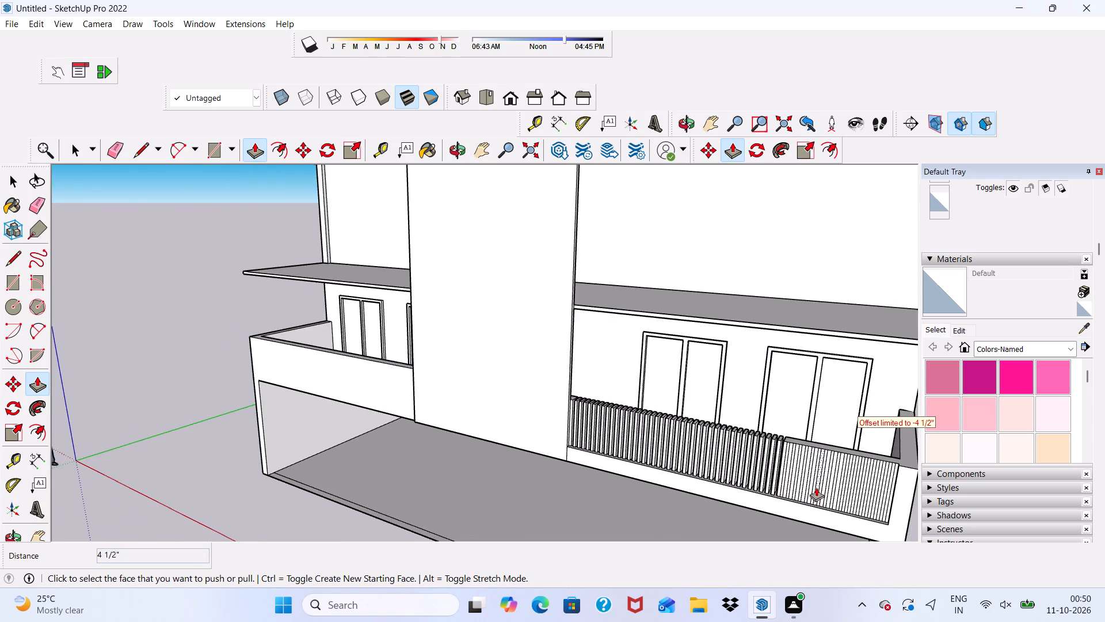
scroll(890, 482, up, 6)
scroll(723, 483, up, 11)
scroll(720, 389, up, 5)
drag(736, 355, 750, 321)
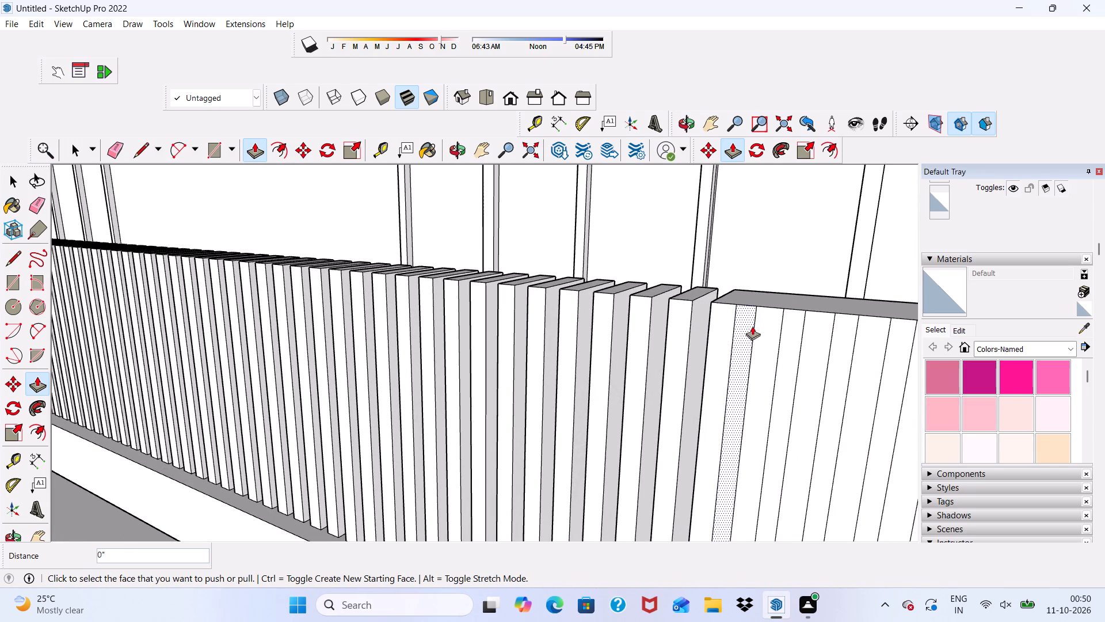
drag(741, 342, 755, 313)
scroll(738, 332, up, 4)
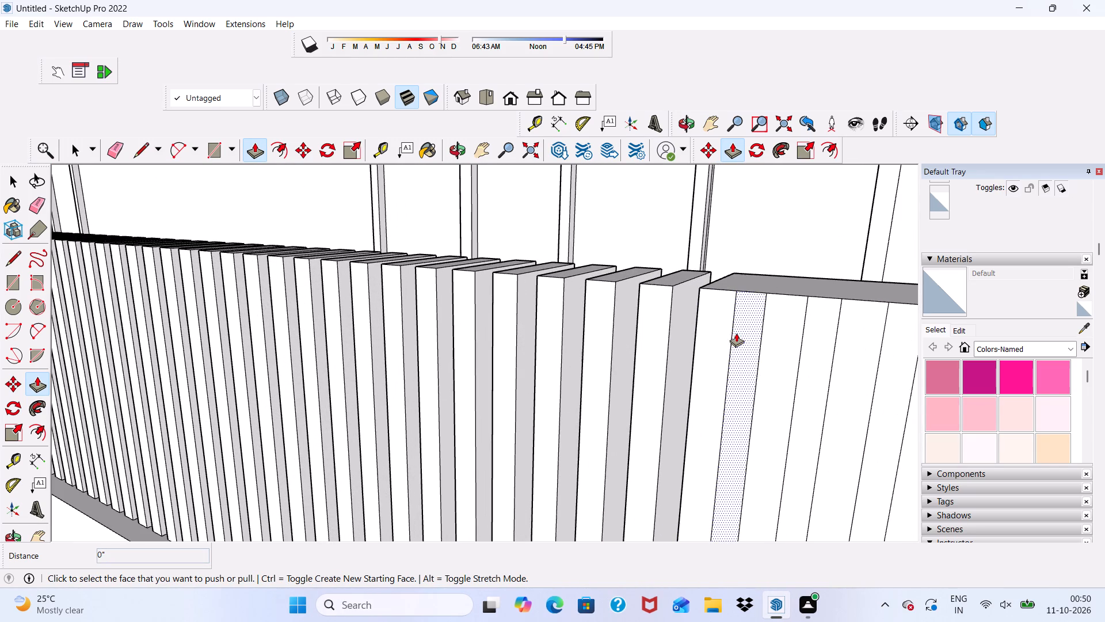
drag(745, 331, 769, 284)
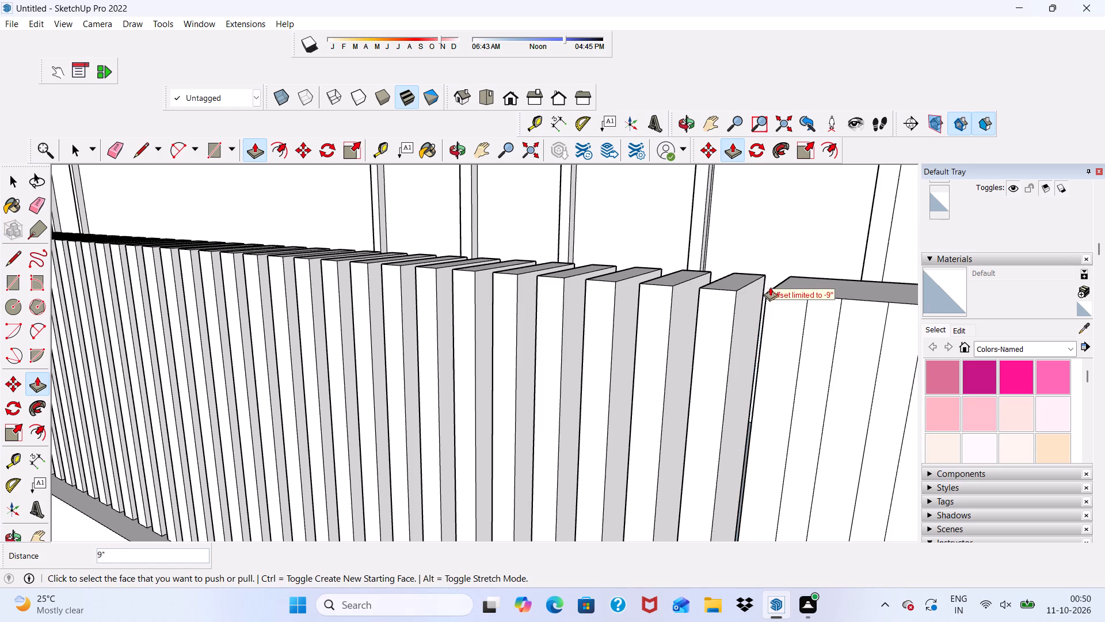
drag(810, 337, 828, 299)
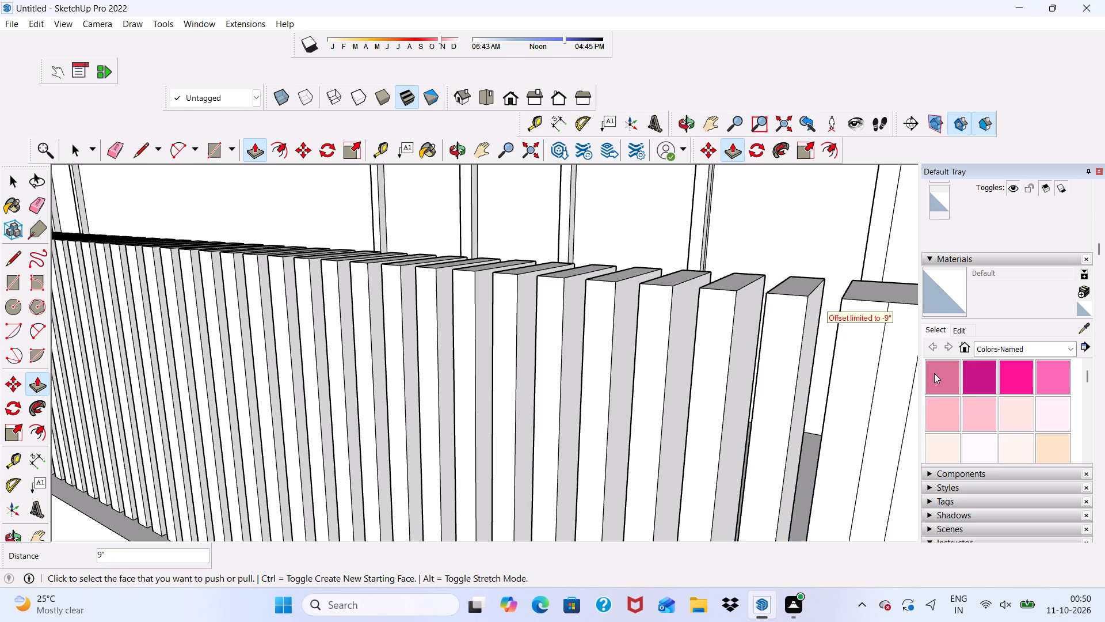
drag(897, 366, 897, 311)
Push the forty-fifth, forty-sixth and forty-seventh narrow strips from the central panel 9" through the parapet.
scroll(734, 341, down, 11)
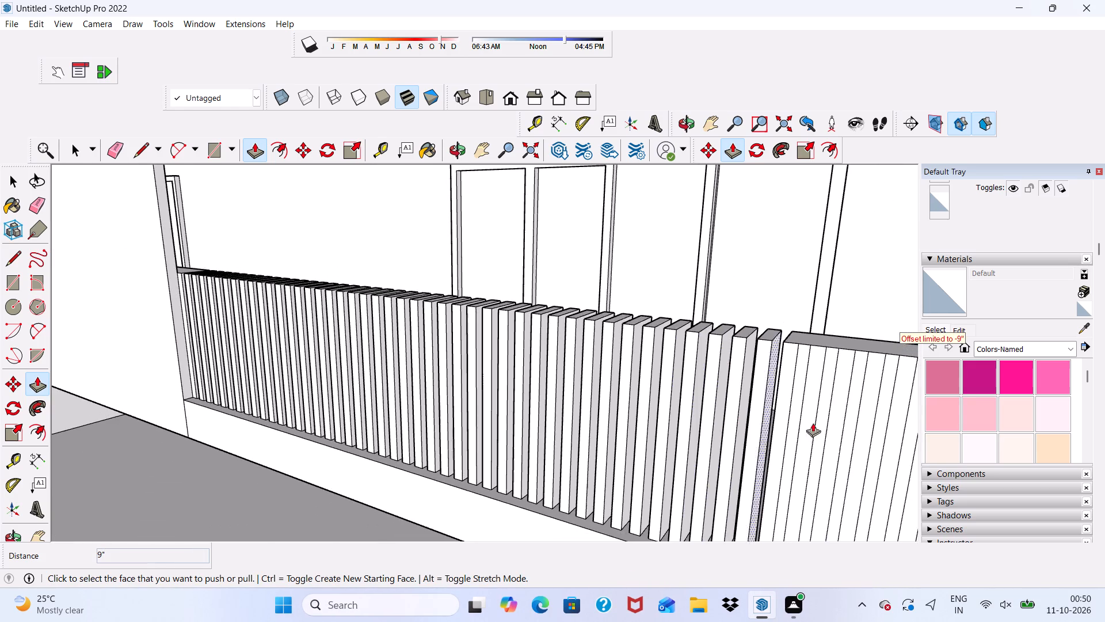
scroll(814, 371, up, 6)
drag(802, 353, 818, 332)
drag(843, 373, 856, 341)
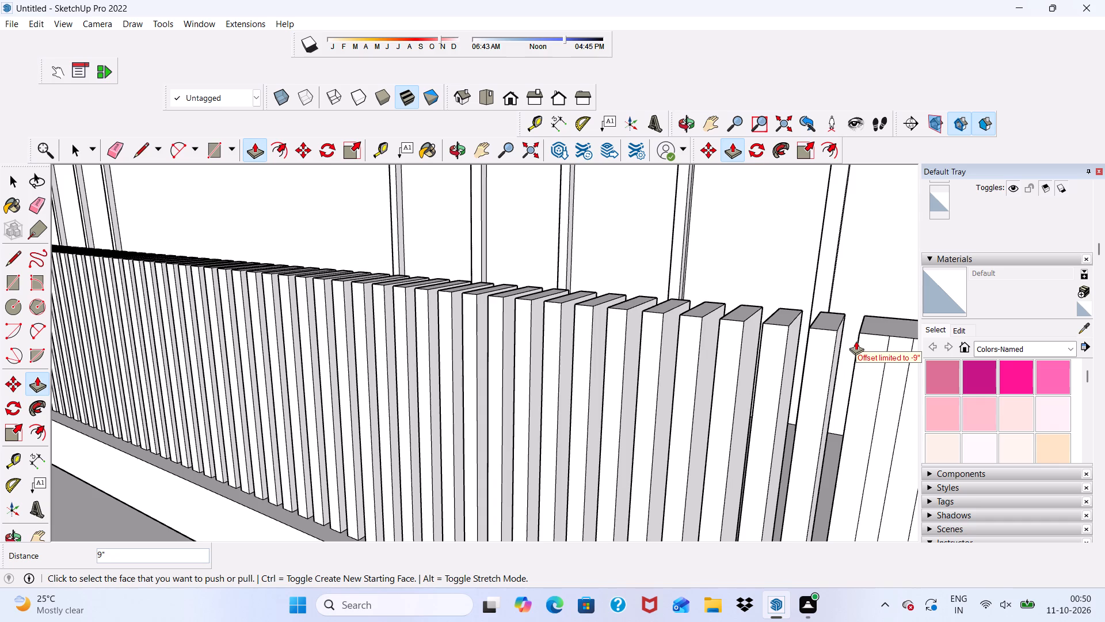
scroll(844, 388, down, 2)
drag(885, 385, 891, 352)
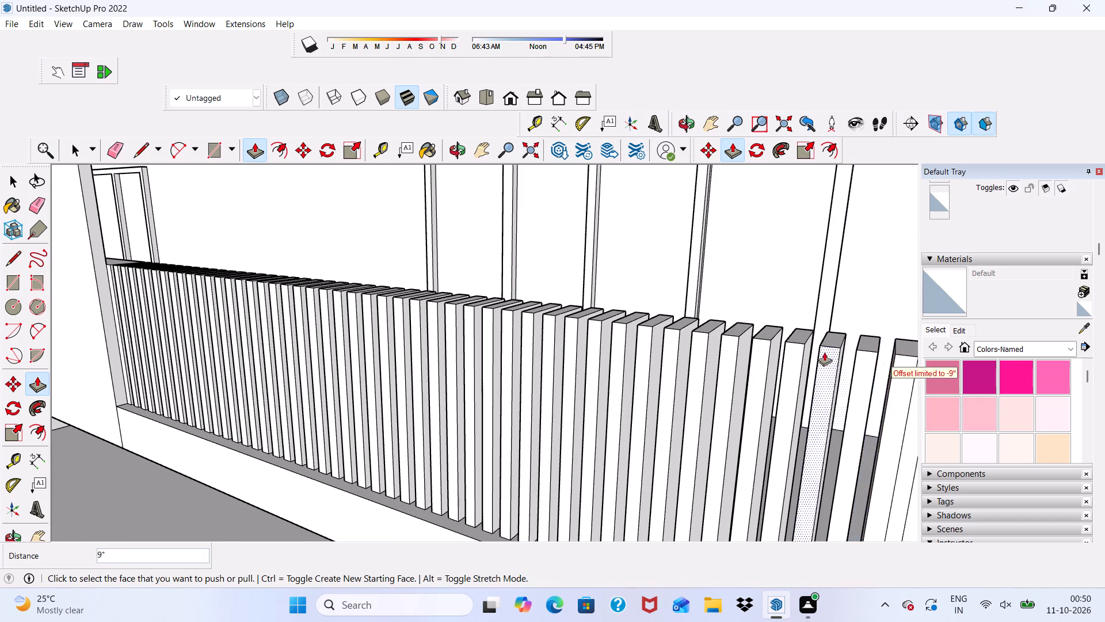
Push the forty-eighth, forty-ninth and fiftieth narrow strips from the central panel 9" through the parapet.
scroll(738, 378, down, 9)
scroll(817, 404, up, 13)
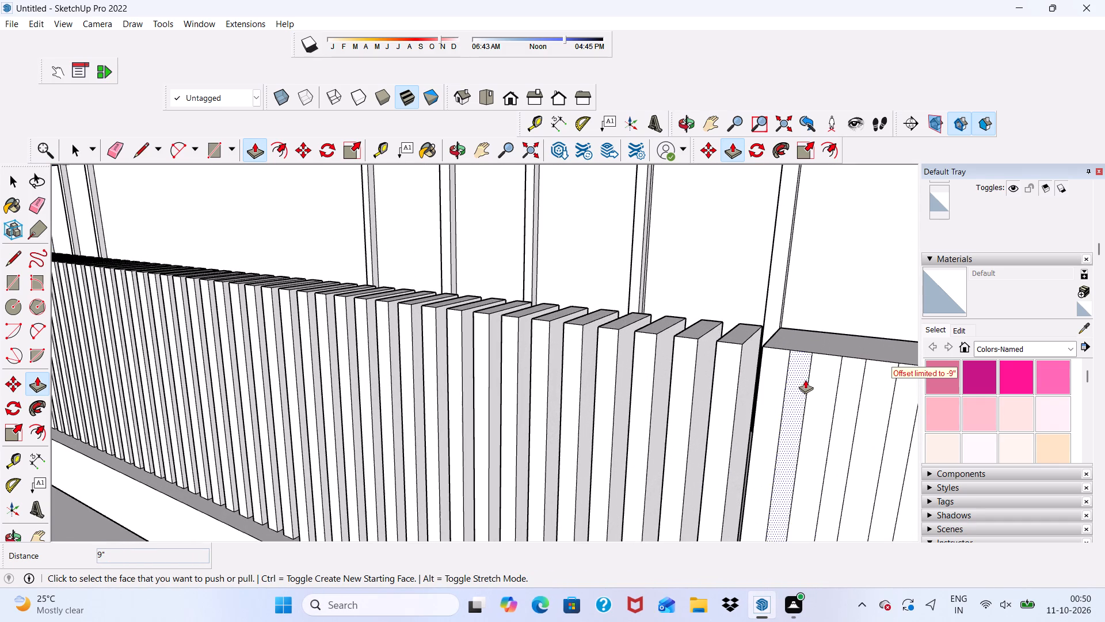
drag(801, 380, 818, 348)
scroll(817, 407, down, 1)
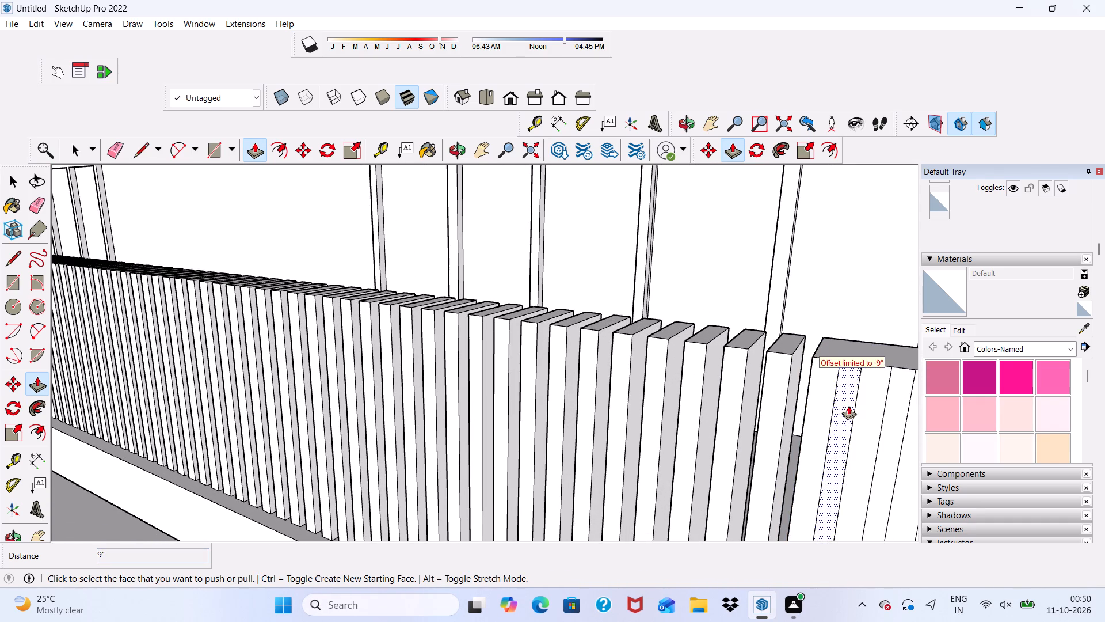
drag(841, 407, 856, 365)
scroll(662, 442, down, 9)
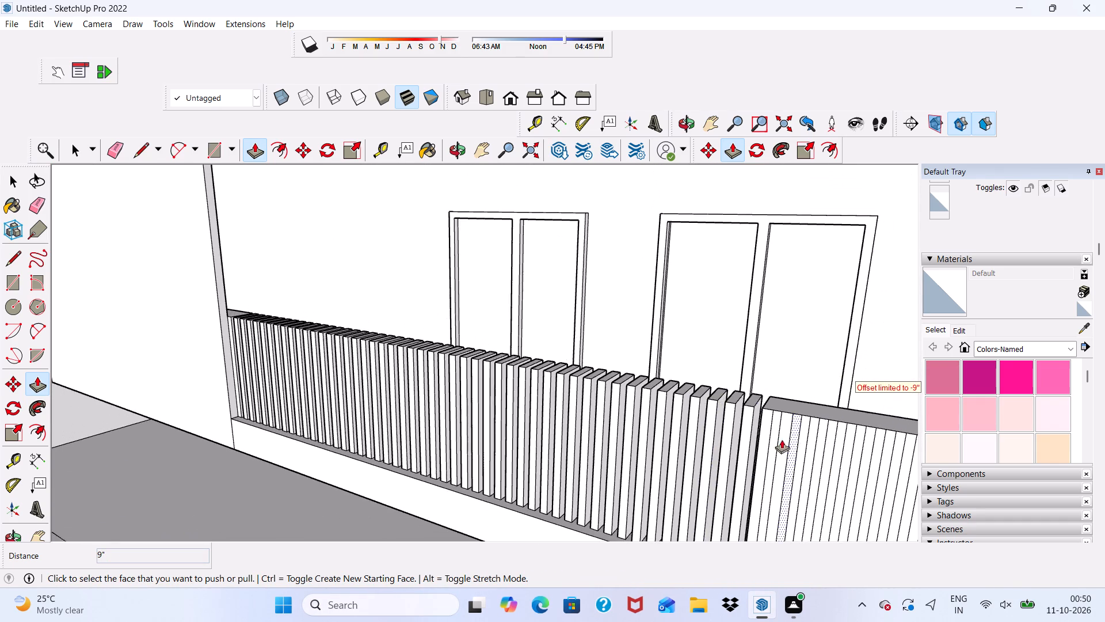
scroll(781, 441, up, 10)
drag(775, 416, 798, 381)
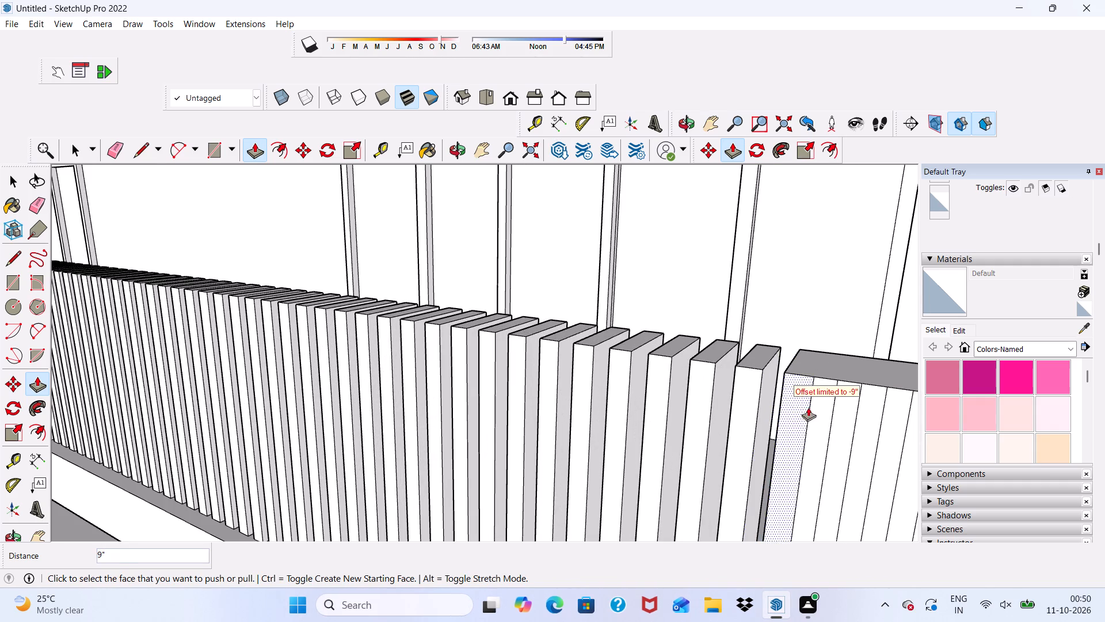
Push the next three narrow strips, fifty-first to fifty-third from the central panel, 9" through the parapet.
drag(814, 428, 843, 388)
click(843, 388)
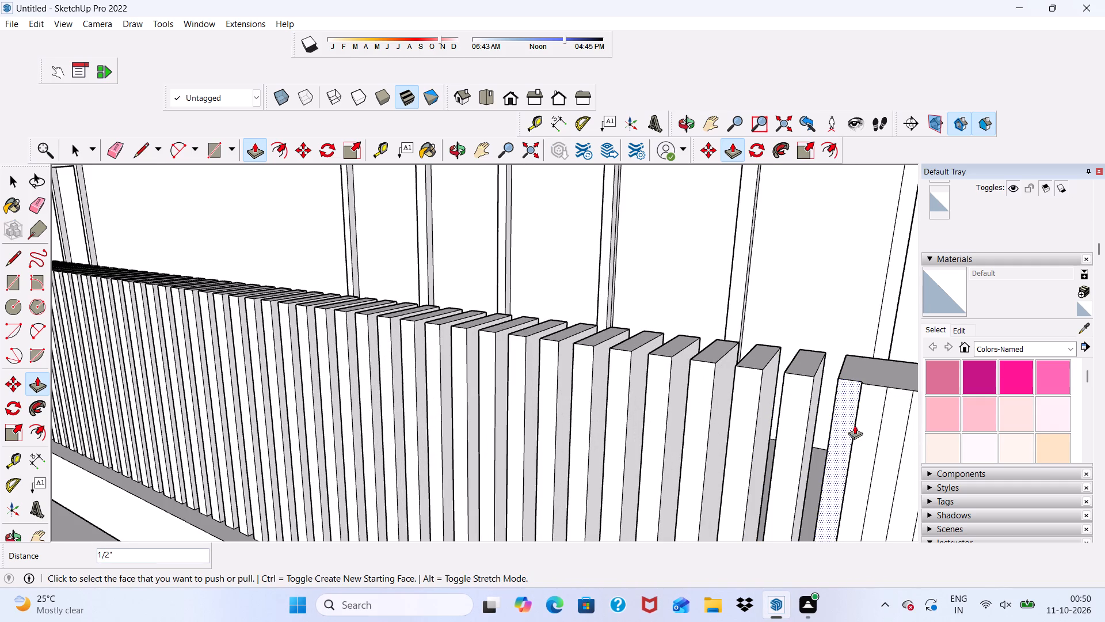
drag(868, 430, 879, 384)
scroll(756, 427, down, 5)
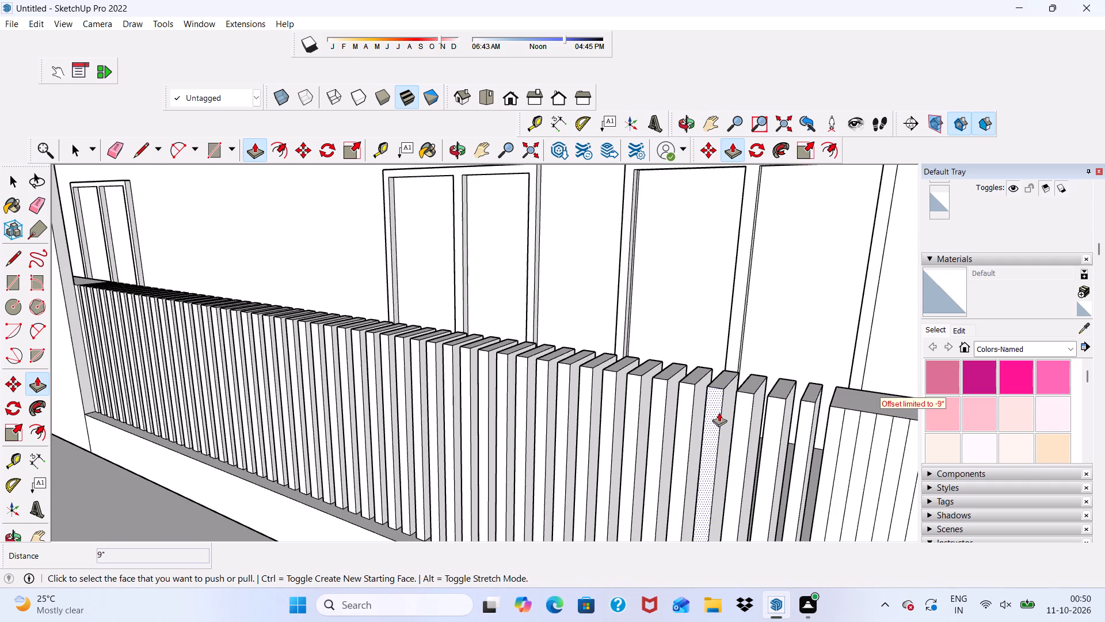
scroll(719, 415, down, 5)
scroll(814, 453, up, 14)
drag(814, 426, 819, 414)
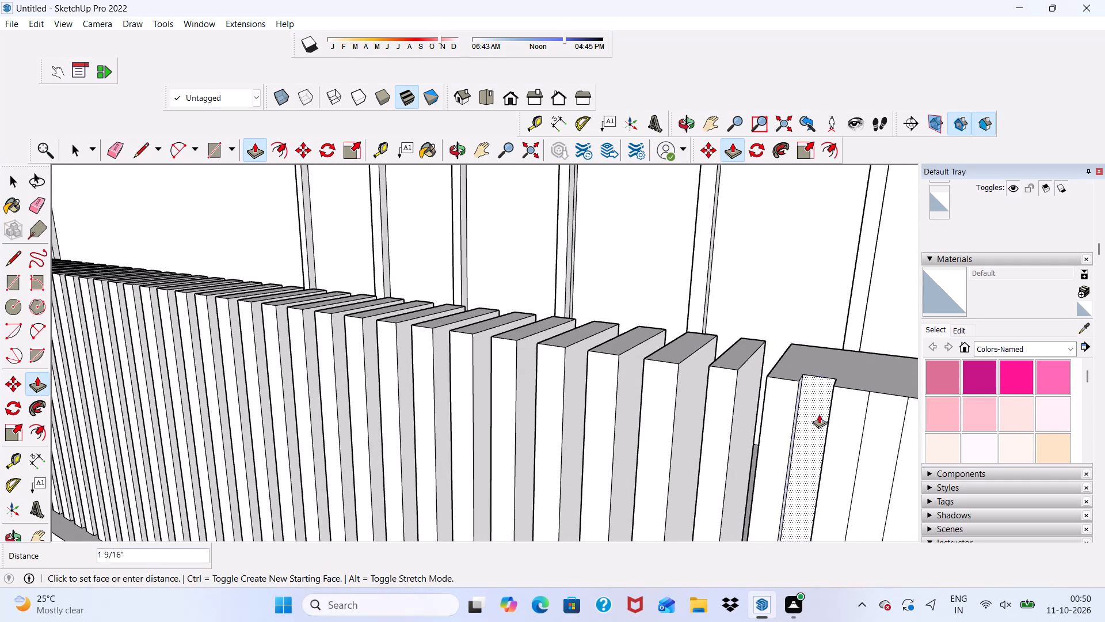
drag(819, 414, 840, 376)
Push the fifty-fourth, fifty-fifth and fifty-sixth narrow strips from the central panel 9" through the parapet.
scroll(849, 435, down, 3)
scroll(875, 458, up, 1)
drag(879, 455, 878, 413)
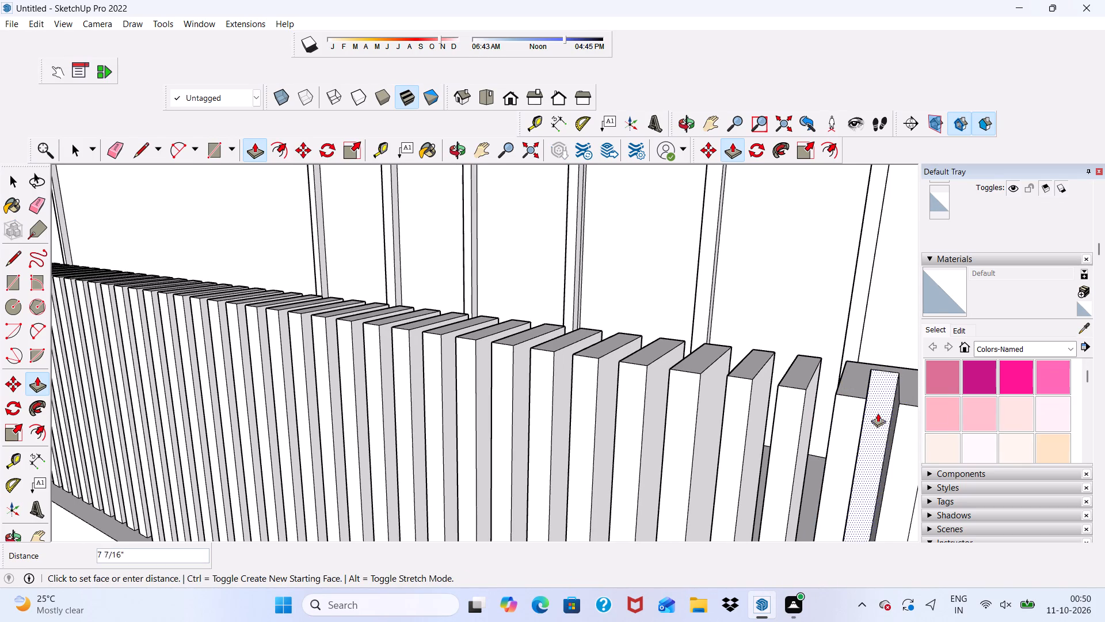
drag(878, 413, 878, 401)
scroll(717, 437, down, 11)
scroll(822, 426, up, 5)
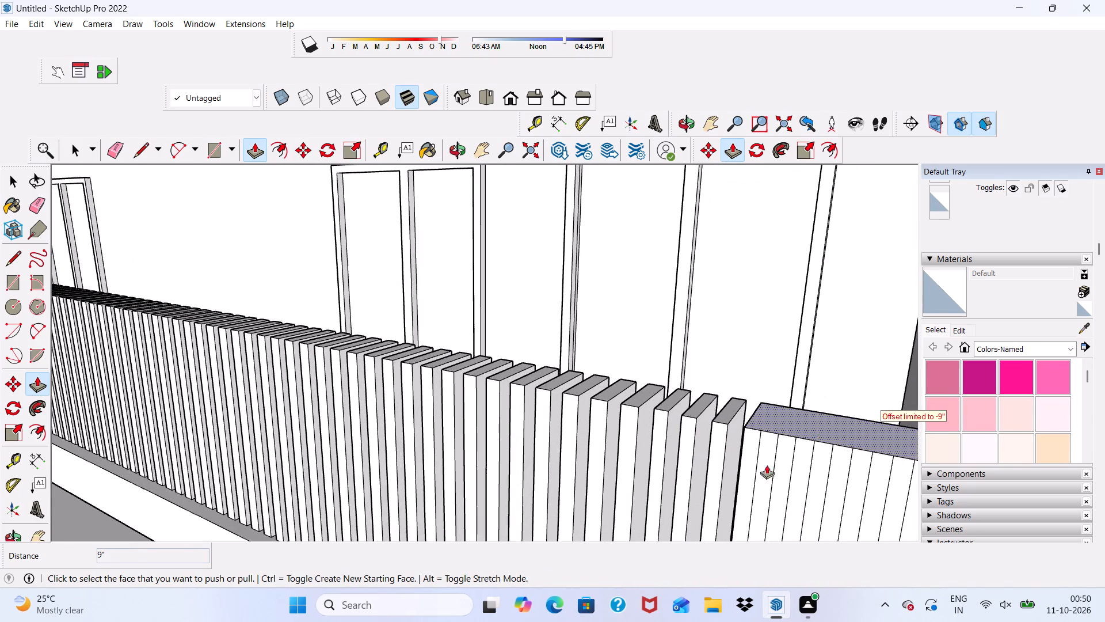
scroll(767, 465, up, 7)
drag(772, 453, 801, 409)
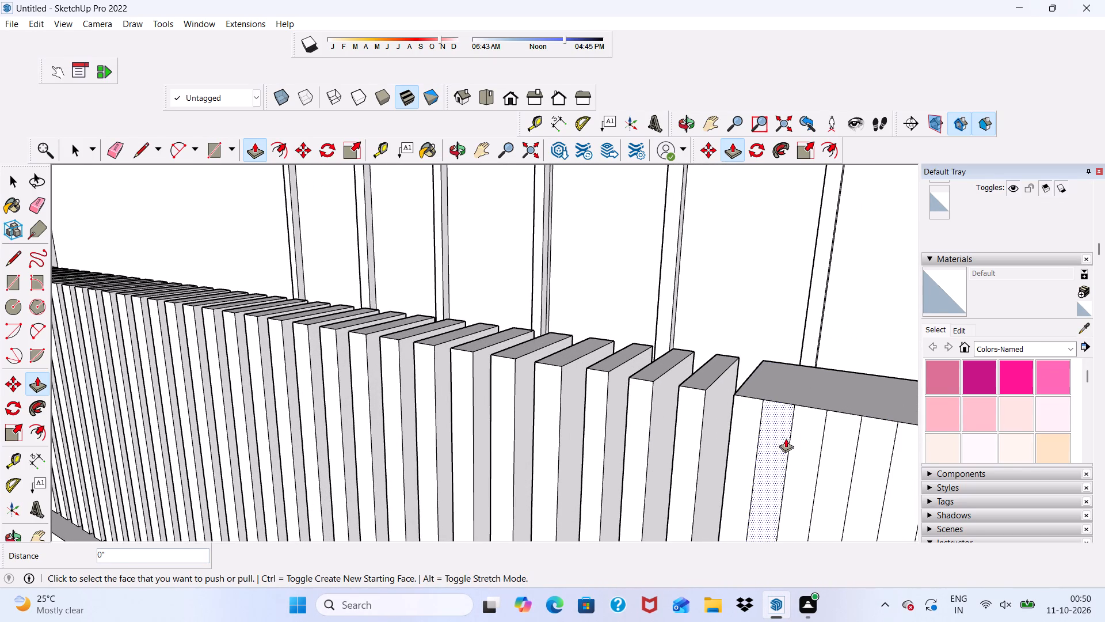
drag(776, 441, 808, 401)
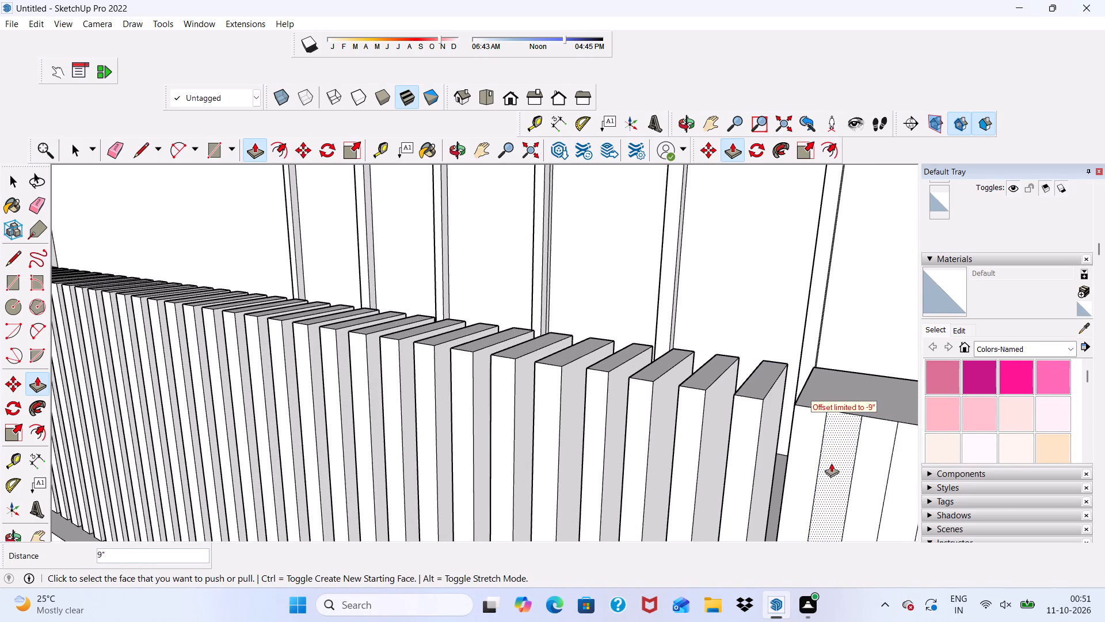
drag(831, 463, 850, 411)
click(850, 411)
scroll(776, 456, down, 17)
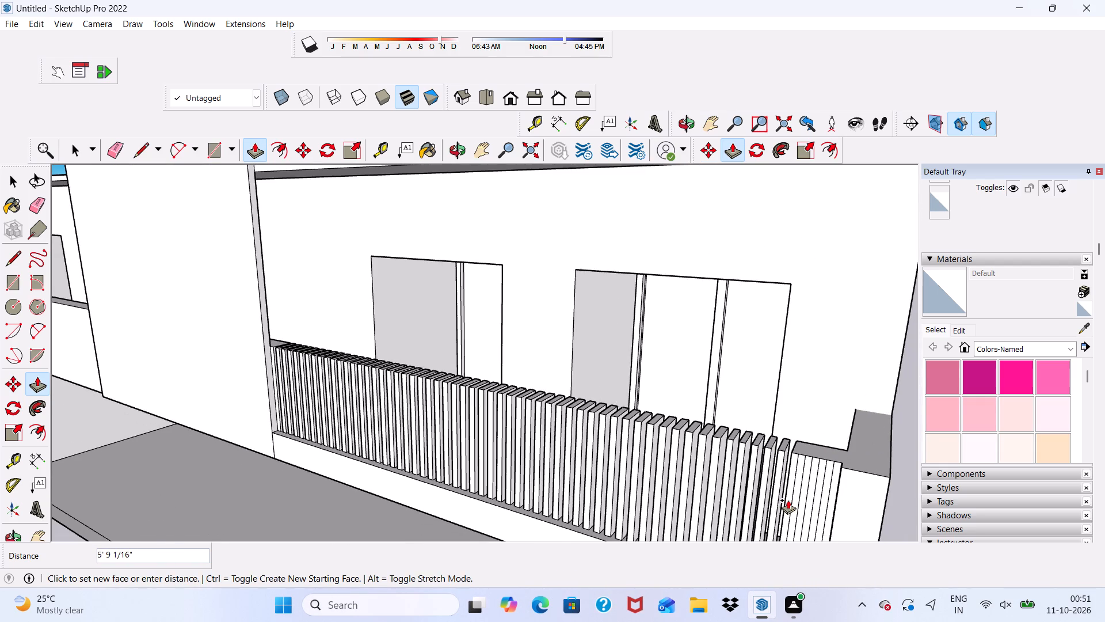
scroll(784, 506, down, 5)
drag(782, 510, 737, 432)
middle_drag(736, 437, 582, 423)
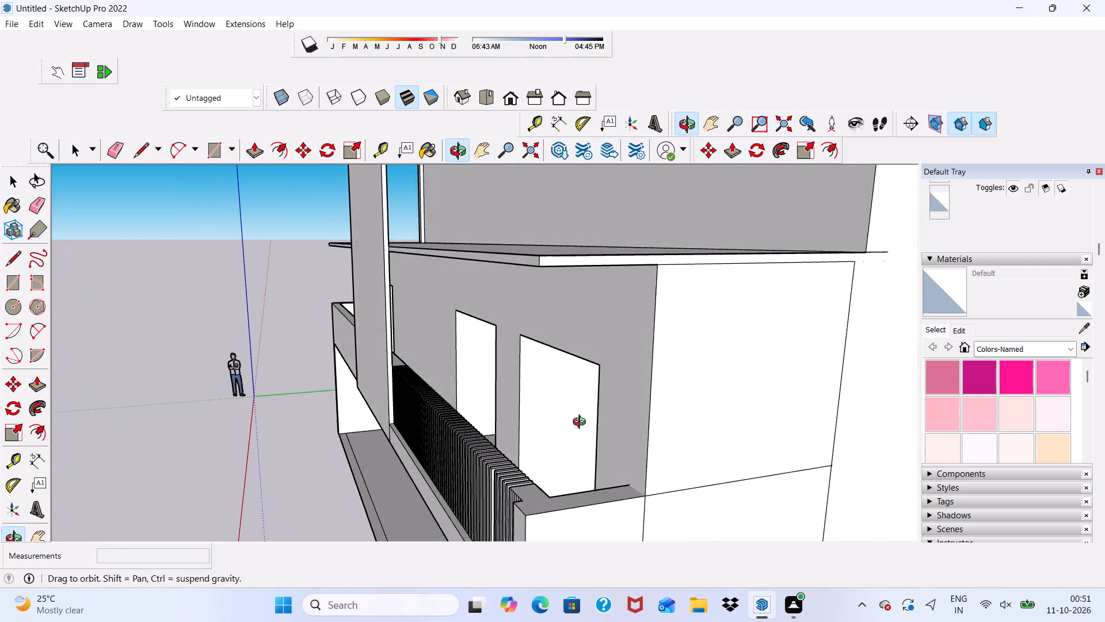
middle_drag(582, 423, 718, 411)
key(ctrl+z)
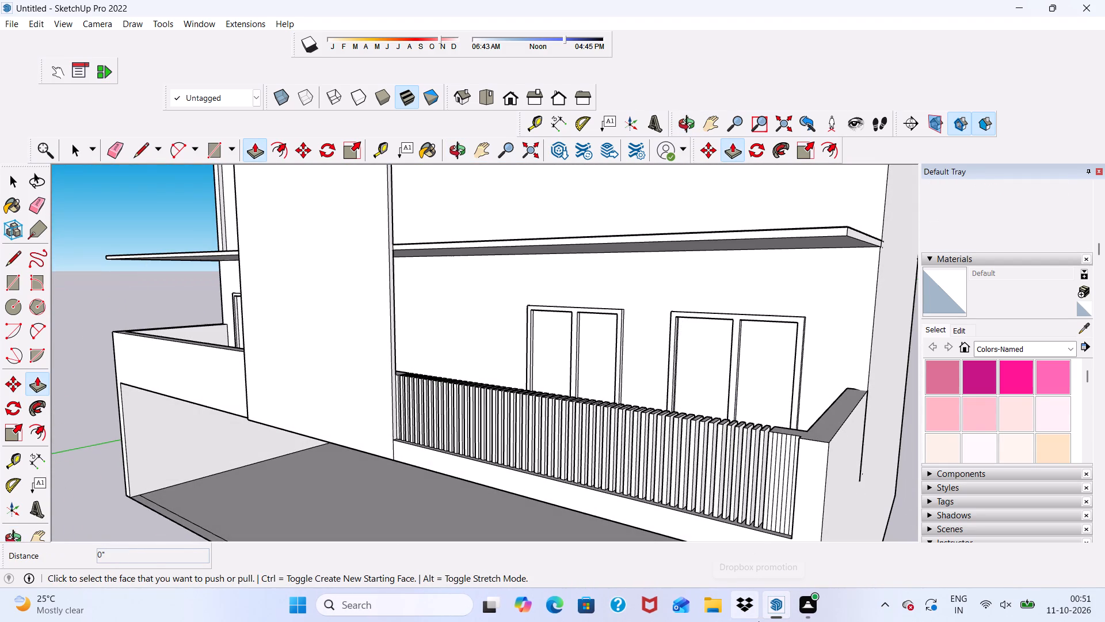
Push the last three narrow strips, nearest the parapet's outer corner, 9" through the parapet.
scroll(700, 527, up, 1)
scroll(700, 549, down, 4)
scroll(745, 511, up, 5)
scroll(812, 370, up, 5)
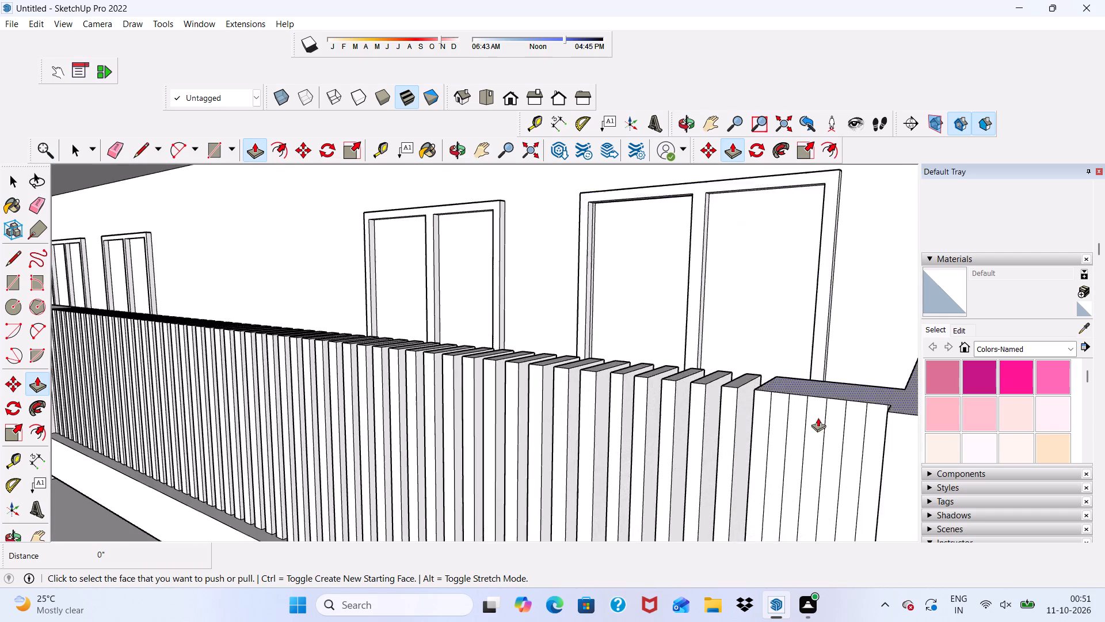
scroll(818, 418, up, 4)
drag(761, 412, 779, 374)
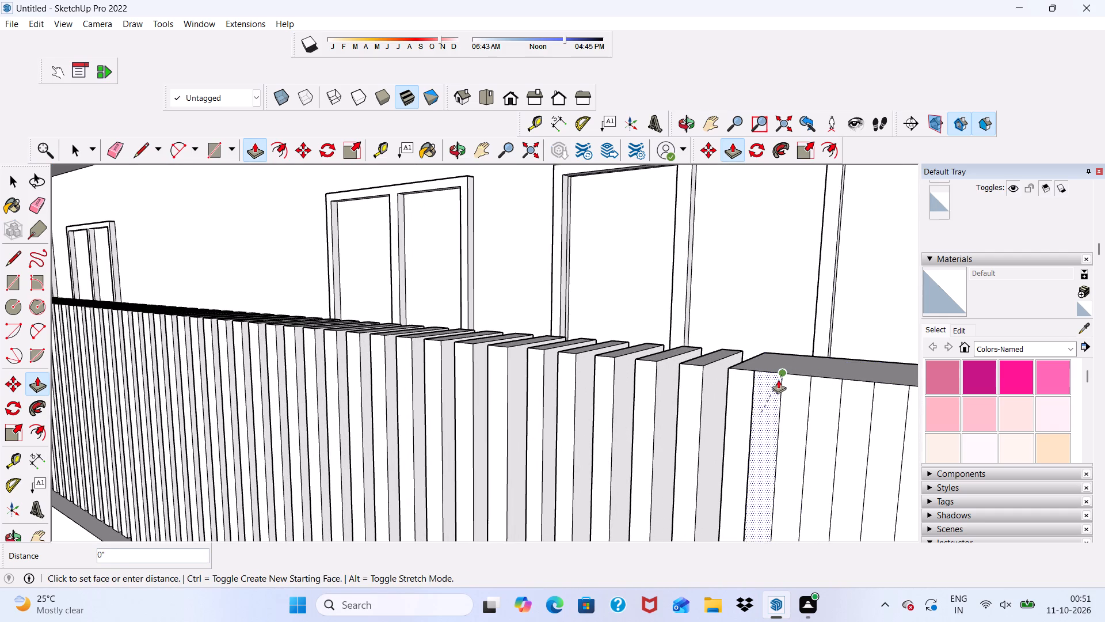
drag(775, 388, 806, 358)
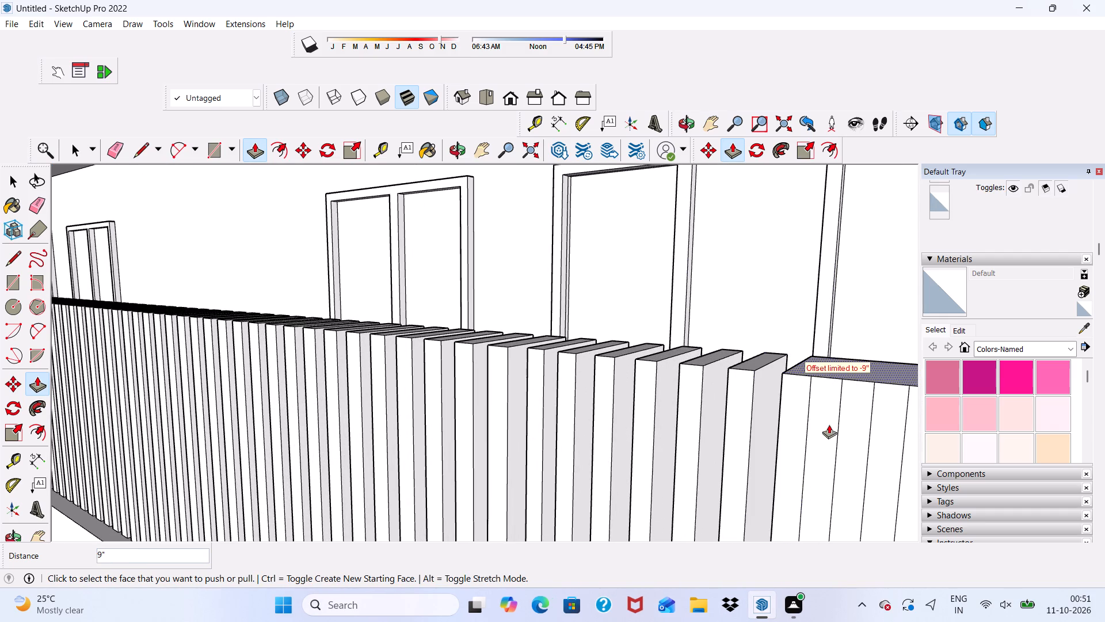
drag(829, 424, 841, 374)
drag(878, 430, 883, 404)
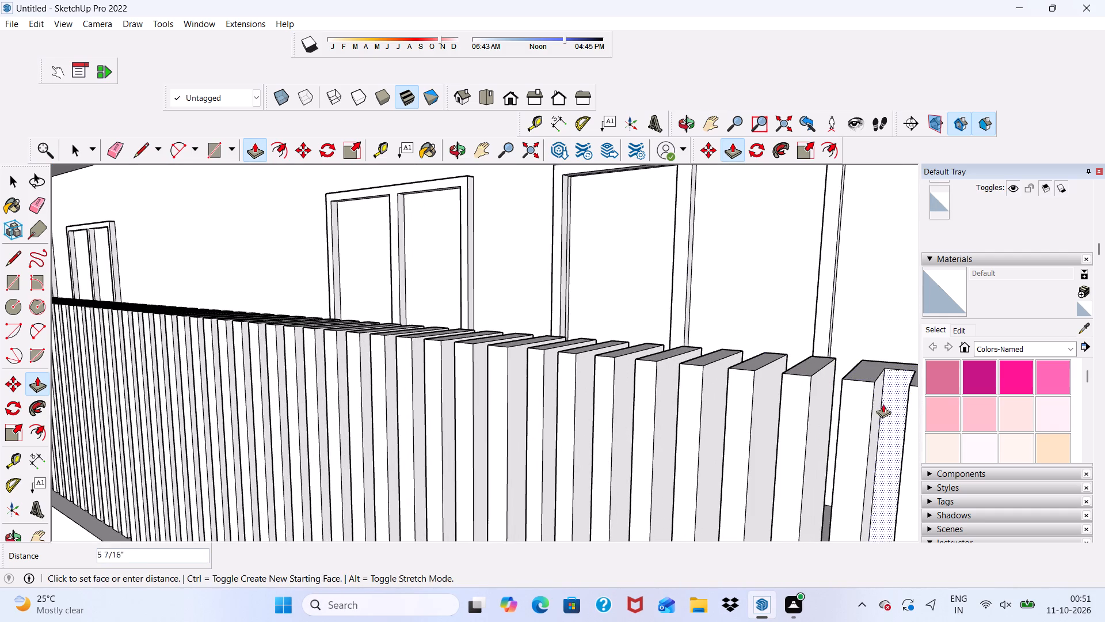
drag(883, 404, 887, 392)
Examine the slatted parapet and the rest of the building's front from below, above and both sides.
scroll(648, 443, down, 6)
scroll(697, 467, down, 2)
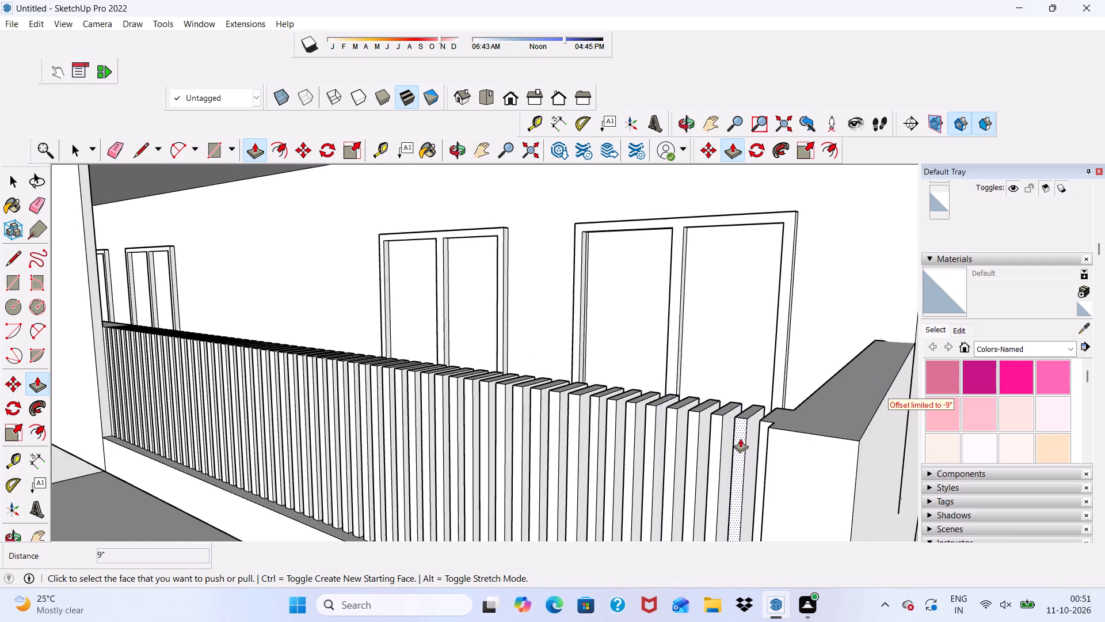
scroll(730, 437, down, 10)
middle_drag(591, 461, 818, 351)
key(space)
scroll(836, 402, up, 2)
scroll(835, 411, down, 3)
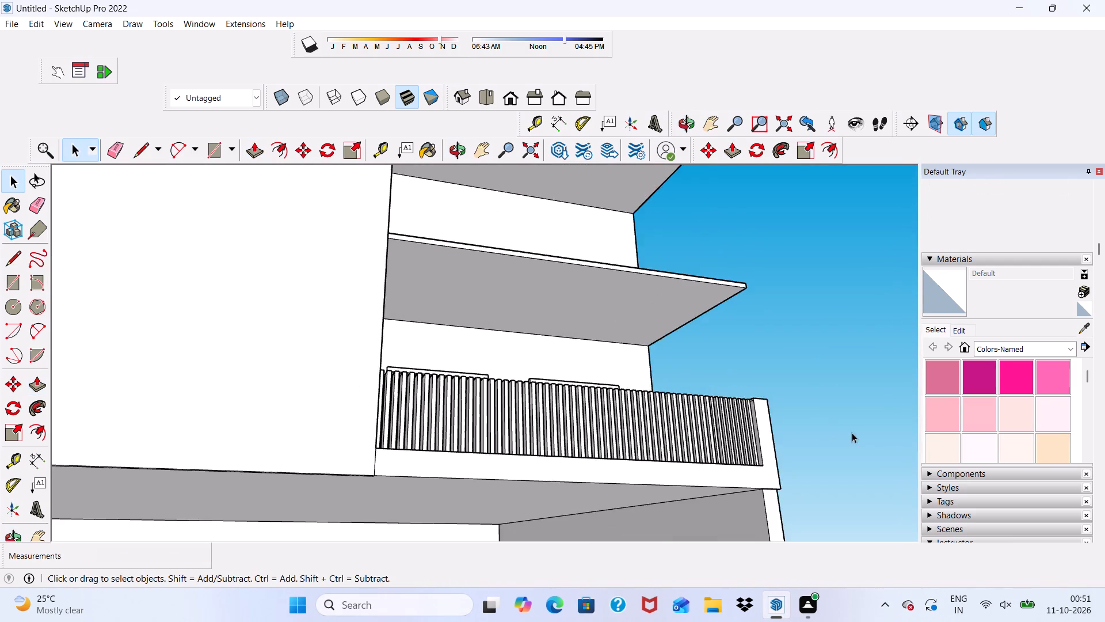
scroll(852, 433, down, 4)
middle_drag(776, 483, 665, 491)
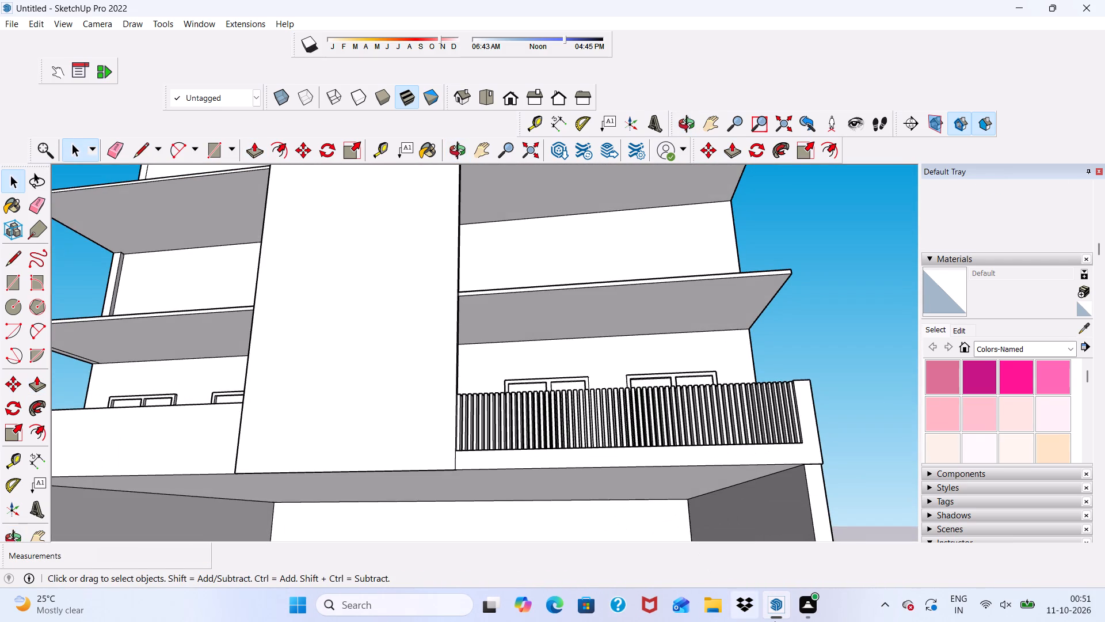
scroll(779, 621, down, 3)
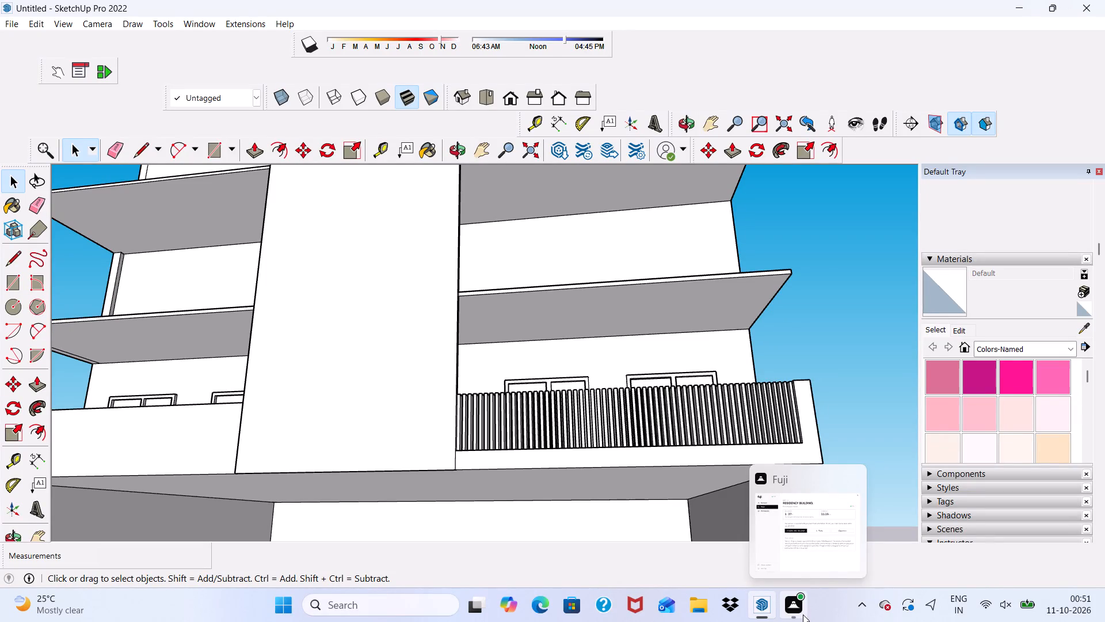
scroll(818, 621, down, 4)
scroll(712, 608, down, 5)
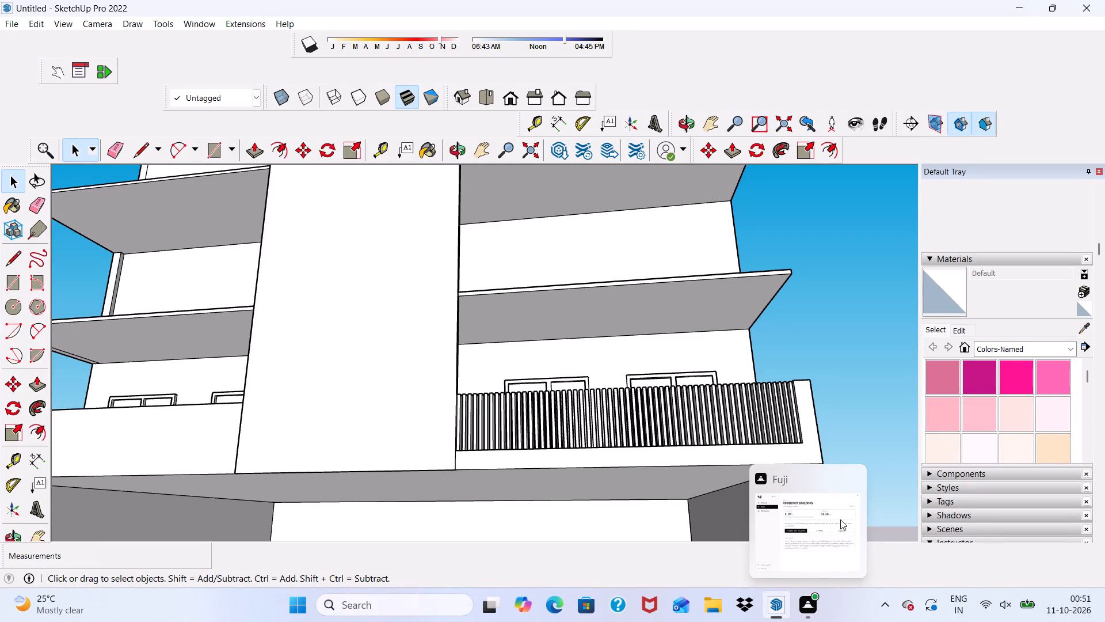
scroll(514, 564, up, 1)
scroll(487, 583, down, 4)
scroll(394, 508, down, 2)
scroll(380, 418, down, 10)
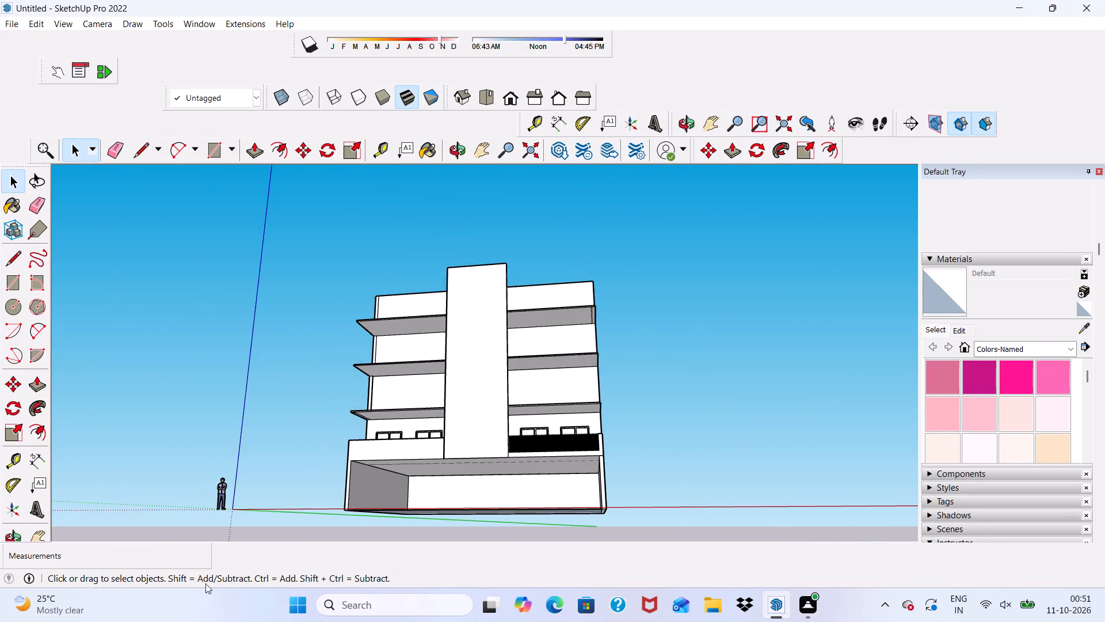
scroll(196, 587, up, 6)
scroll(317, 479, up, 5)
scroll(386, 458, down, 1)
middle_drag(392, 462, 465, 621)
scroll(341, 437, up, 5)
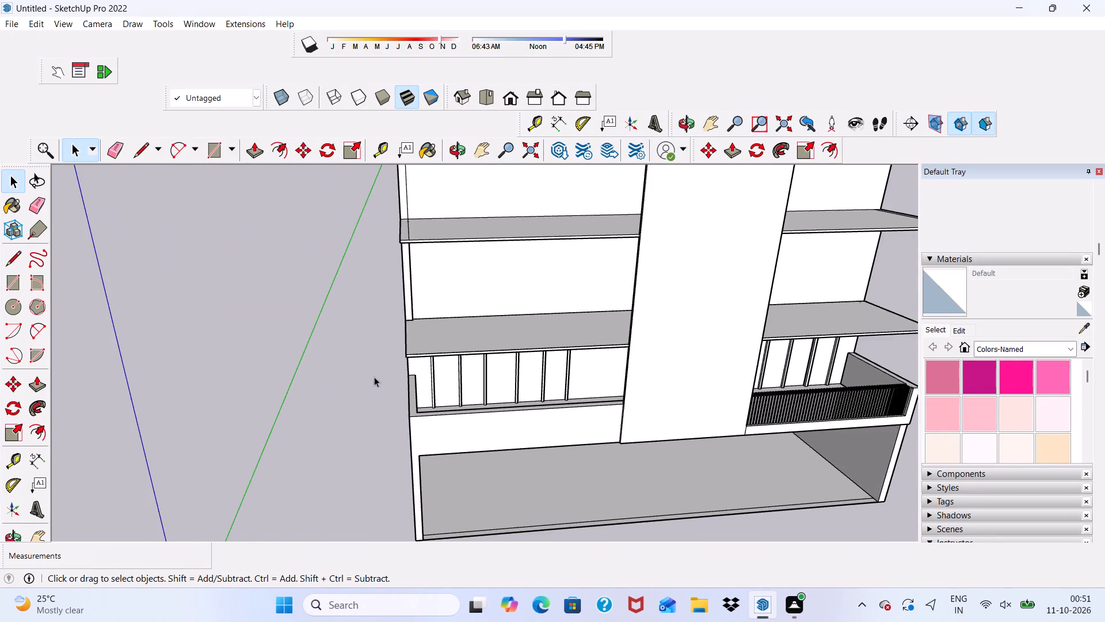
scroll(451, 434, up, 5)
scroll(508, 427, down, 9)
scroll(635, 446, up, 9)
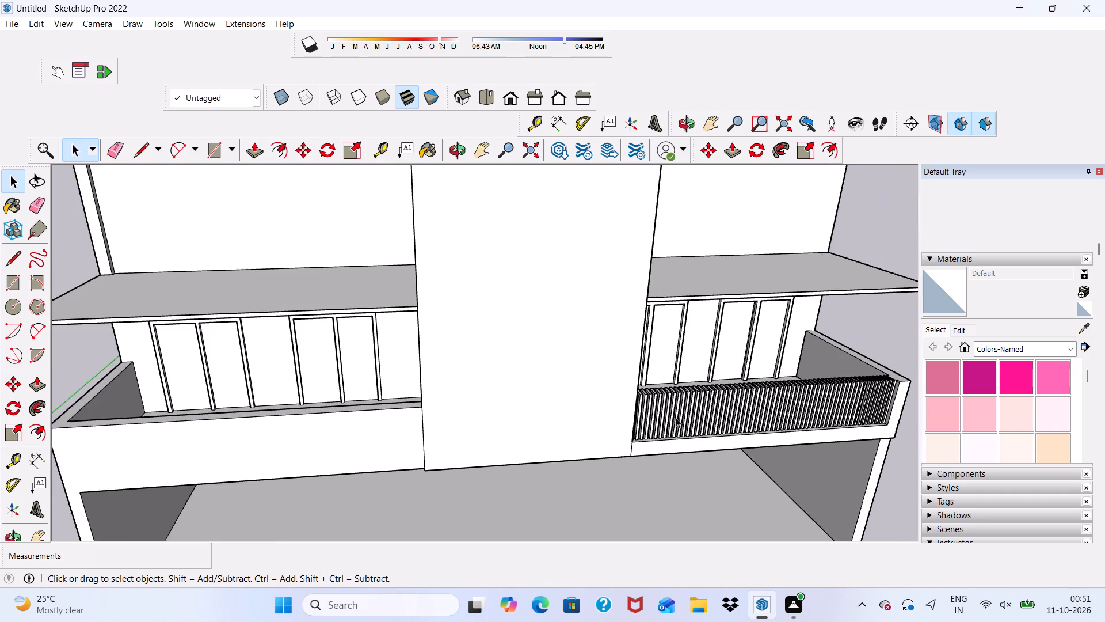
scroll(741, 396, down, 6)
middle_drag(692, 397, 555, 309)
scroll(559, 309, up, 5)
scroll(672, 441, down, 4)
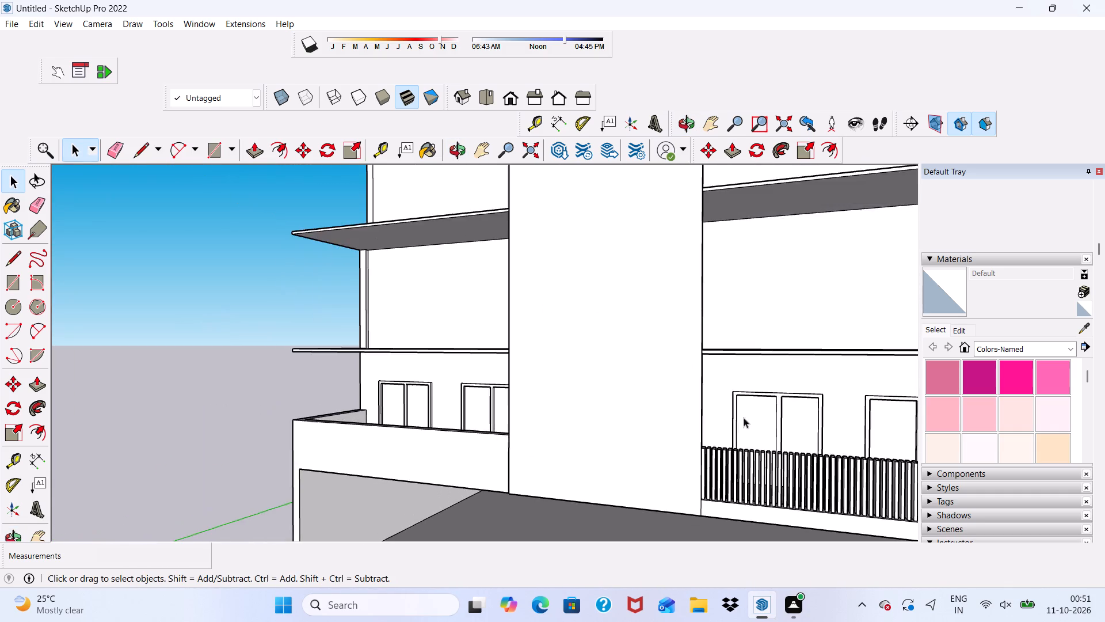
scroll(558, 443, down, 3)
middle_drag(566, 480, 746, 432)
scroll(732, 525, up, 4)
scroll(263, 399, down, 3)
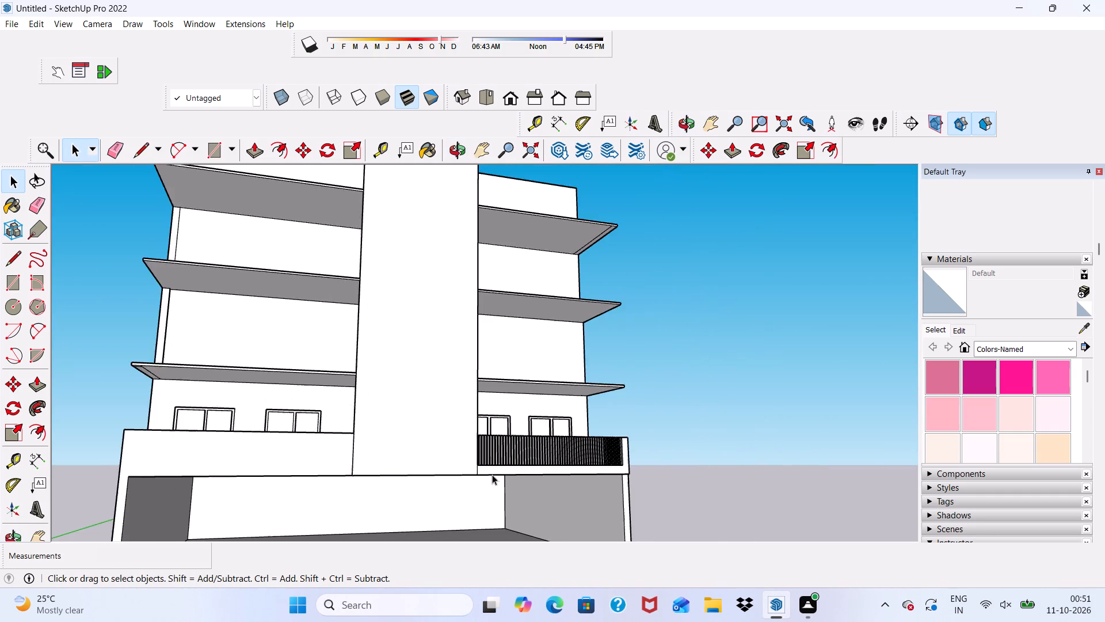
scroll(492, 475, down, 5)
scroll(67, 412, up, 2)
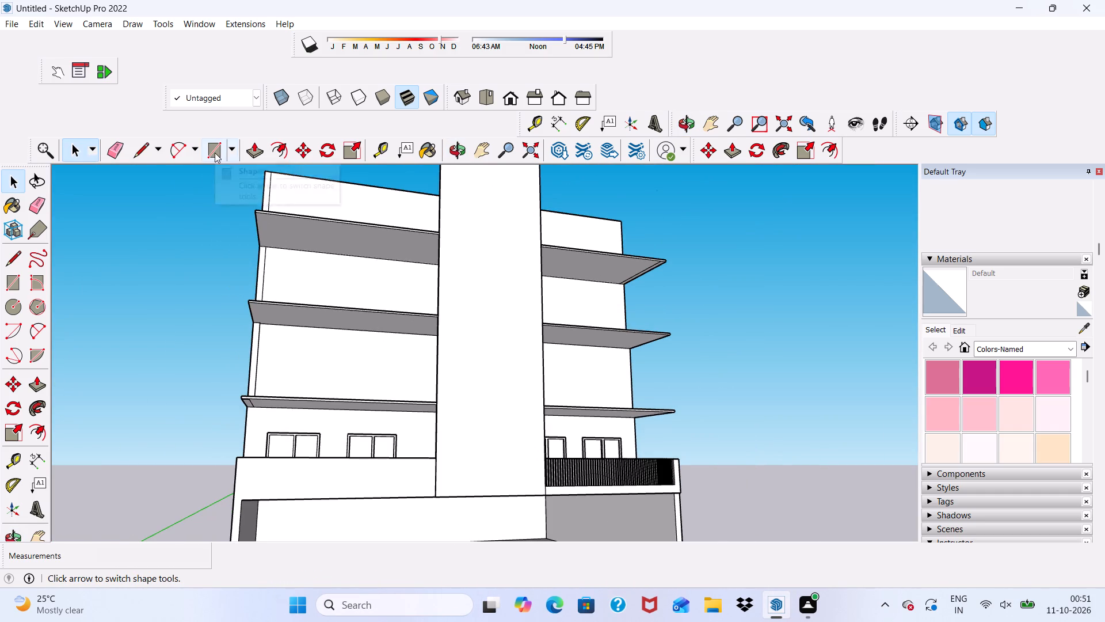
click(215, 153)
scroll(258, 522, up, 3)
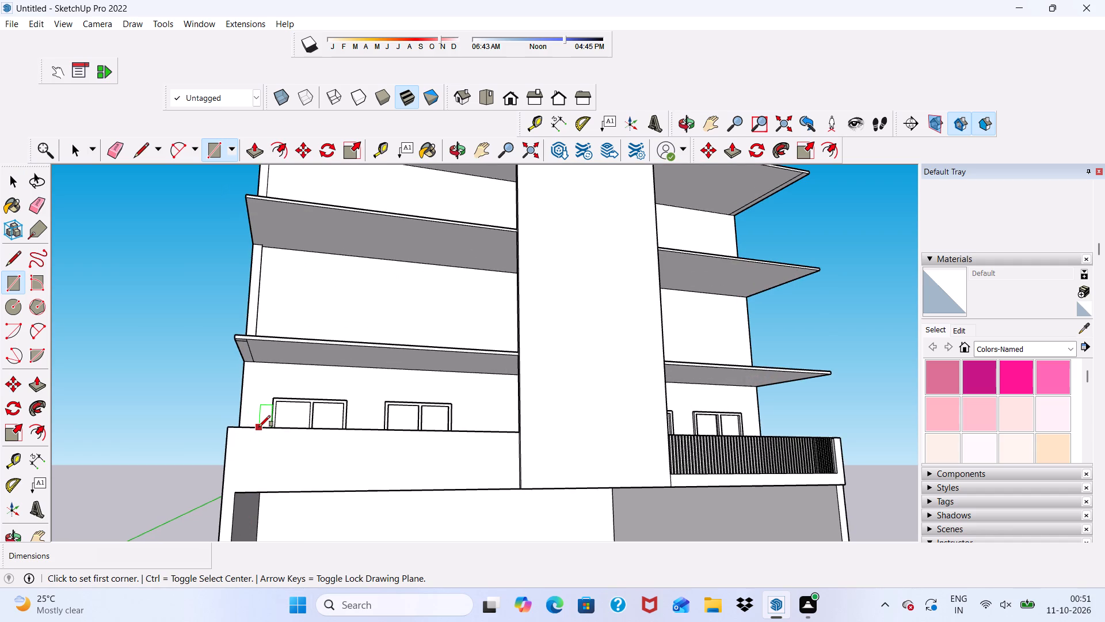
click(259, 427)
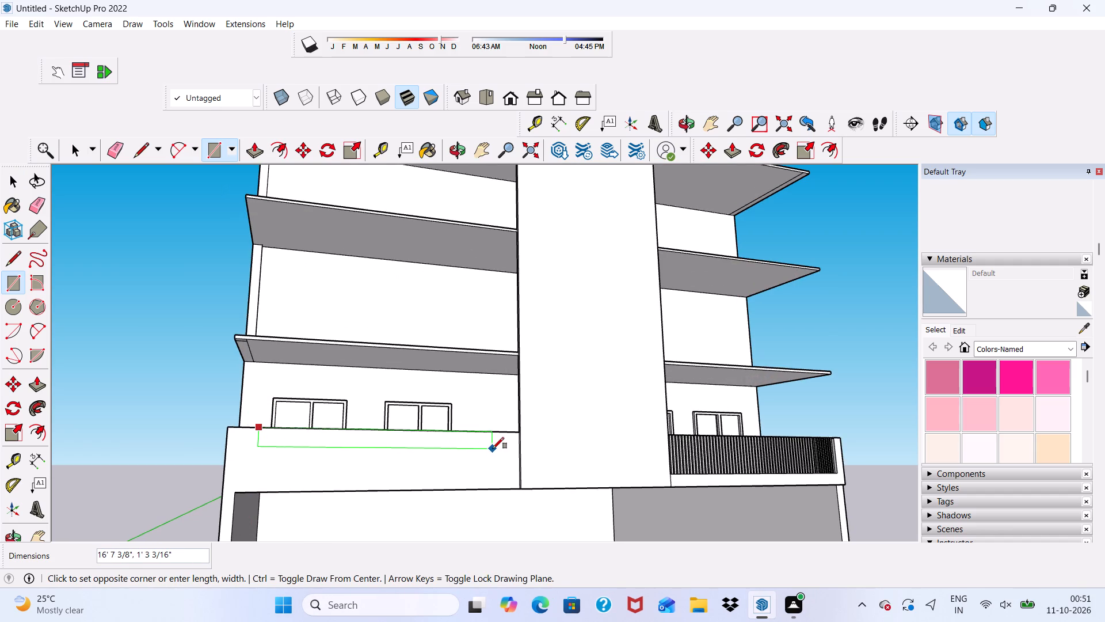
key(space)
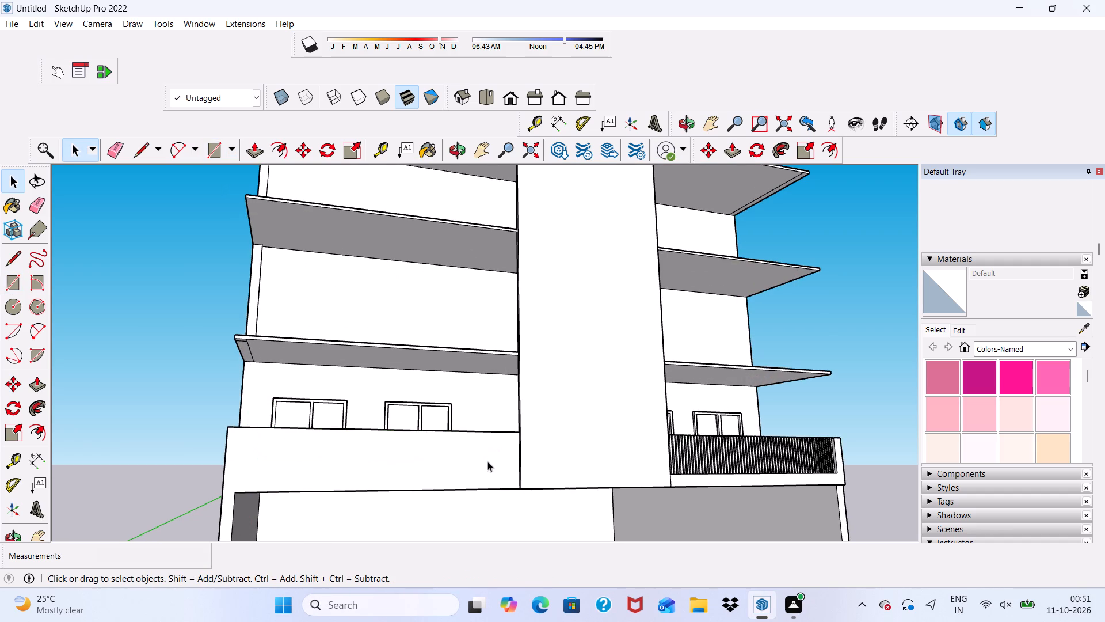
Draw a rectangle about 16' 5" by 1' 2" on the front face of the solid parapet across the central panel from the slats.
click(207, 154)
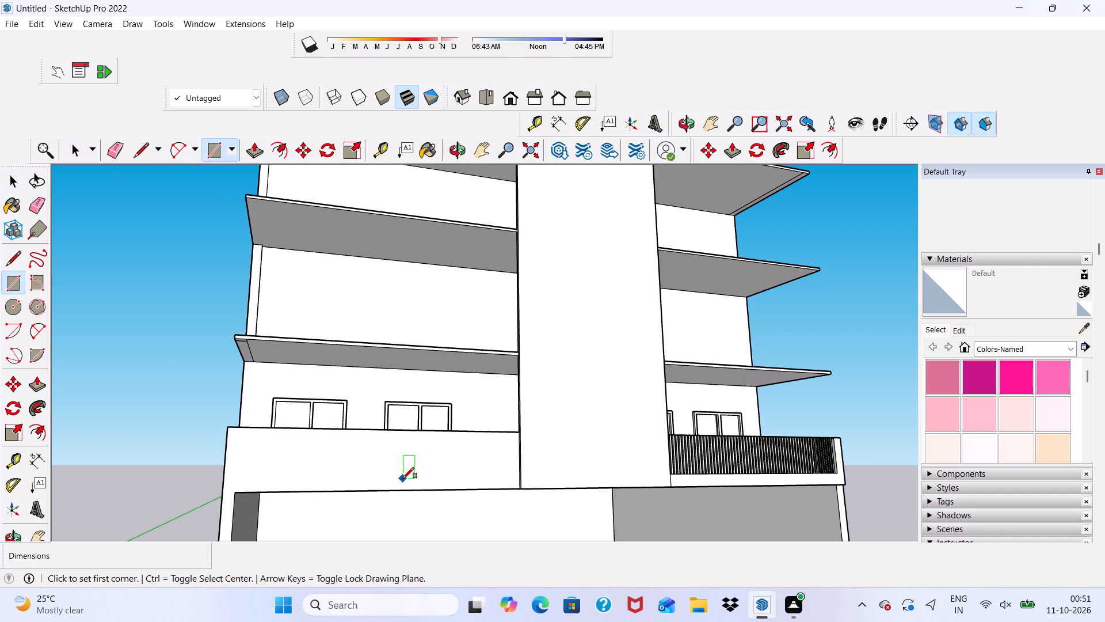
click(252, 436)
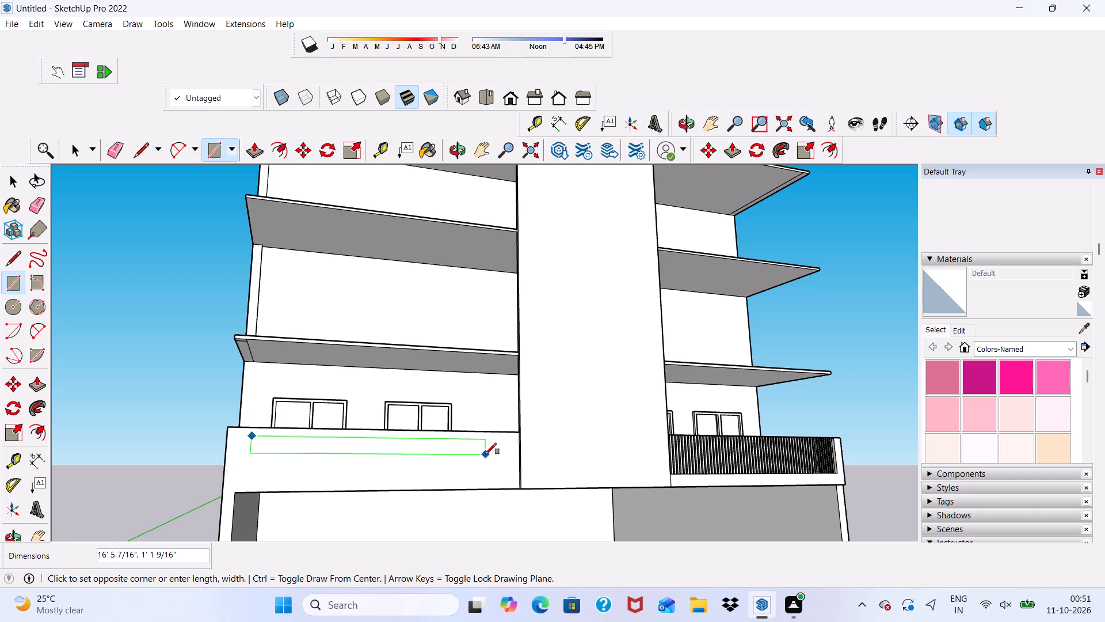
click(485, 454)
key(space)
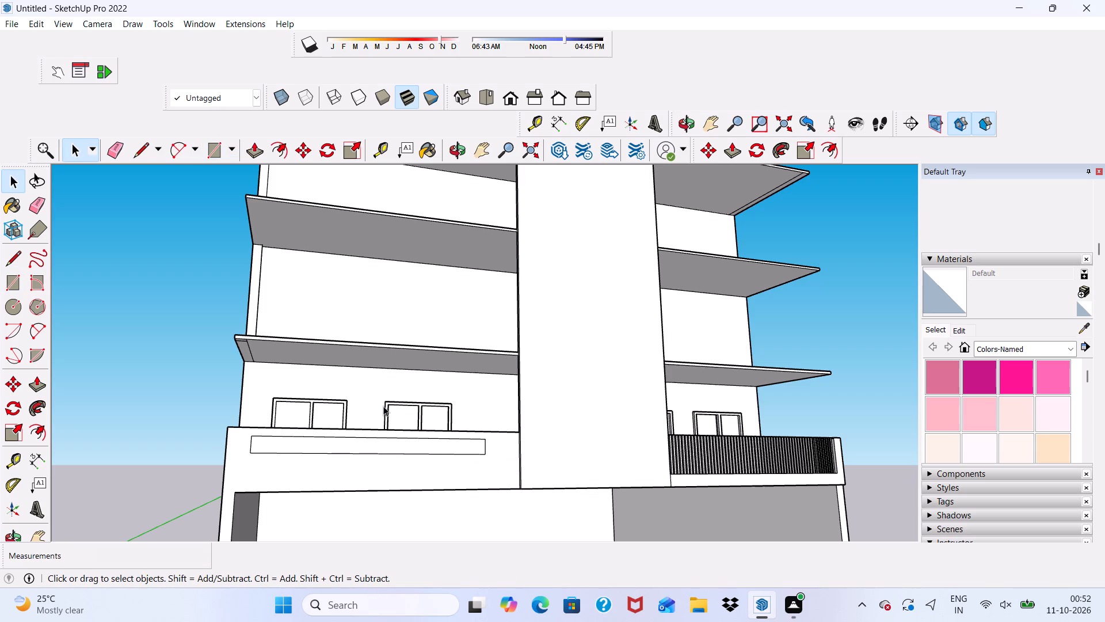
Push the long rectangle on the solid parapet's front face 9" through to cut a horizontal slot opening.
scroll(383, 406, up, 5)
click(357, 470)
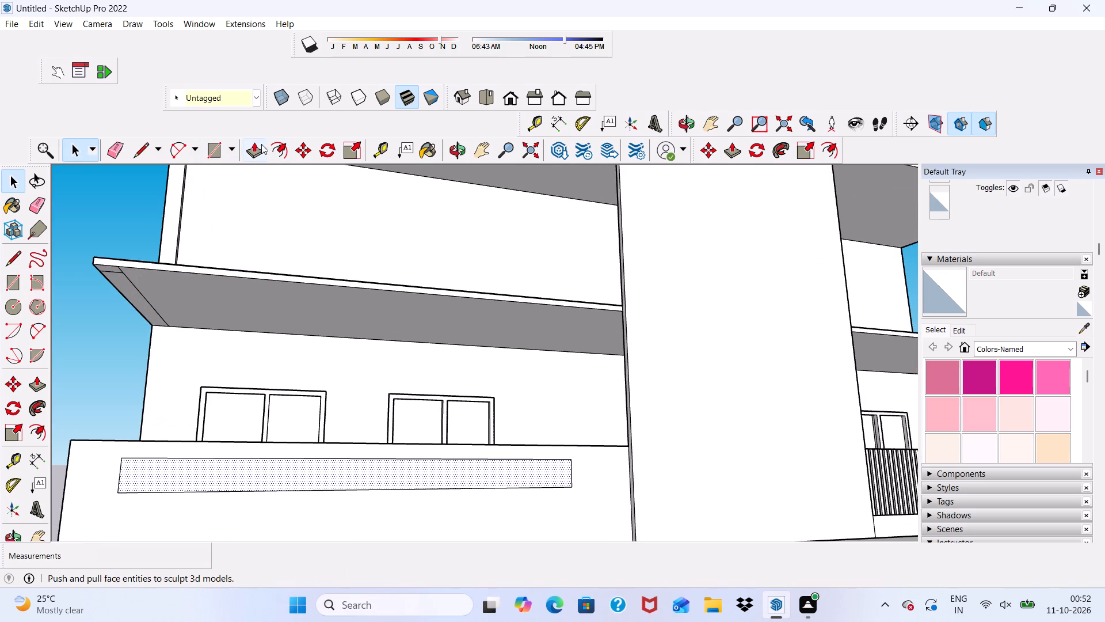
click(260, 148)
click(332, 476)
scroll(329, 463, down, 1)
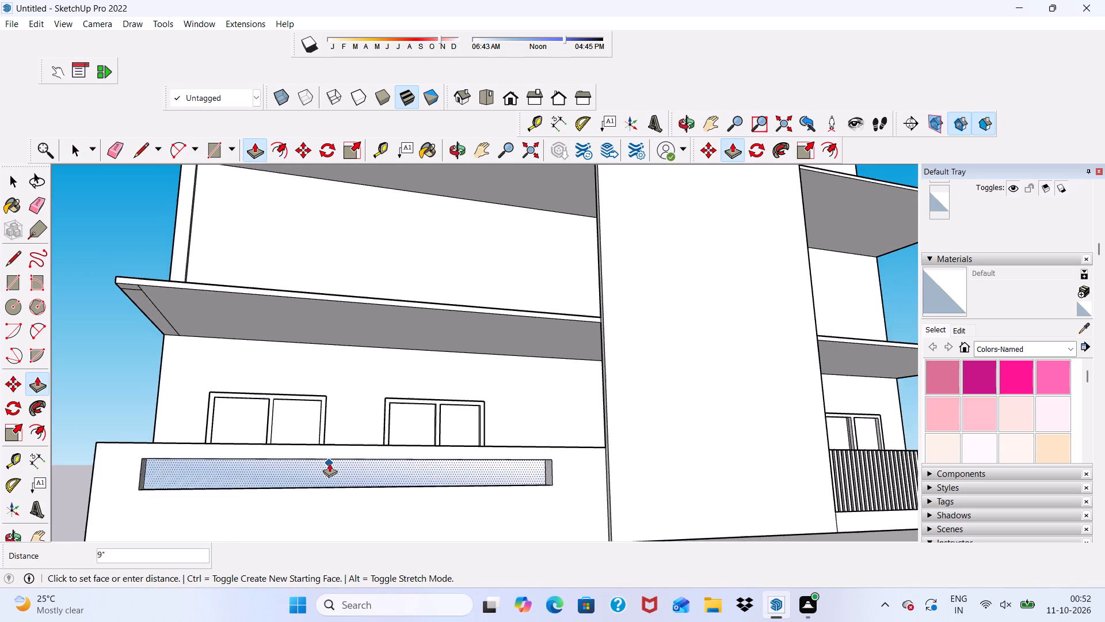
middle_drag(330, 464, 283, 560)
scroll(288, 510, up, 4)
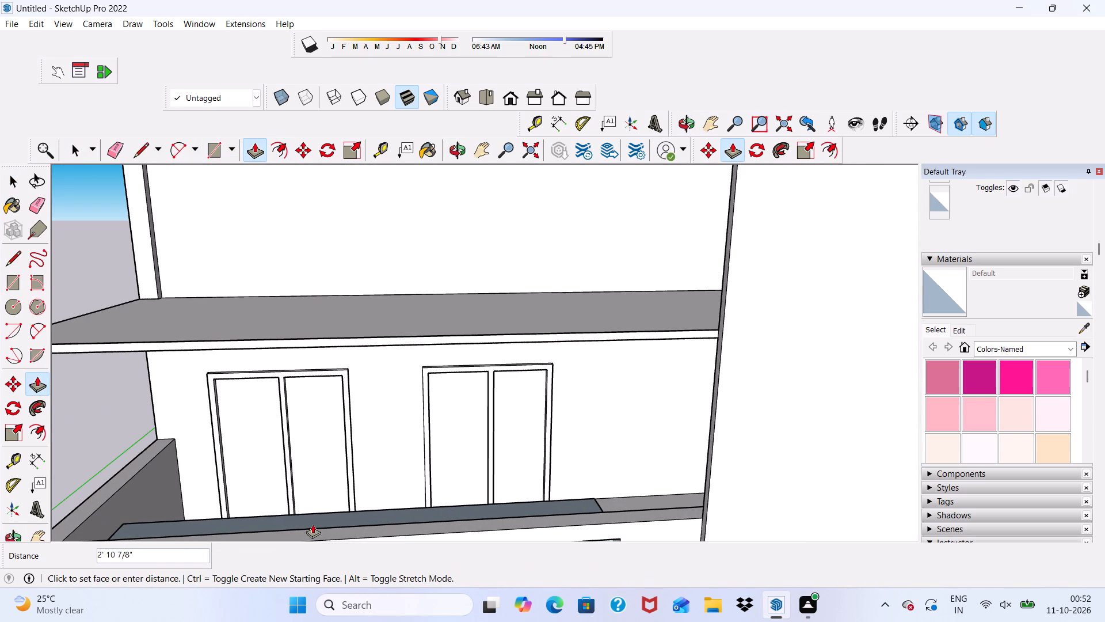
scroll(351, 493, down, 5)
scroll(384, 521, up, 5)
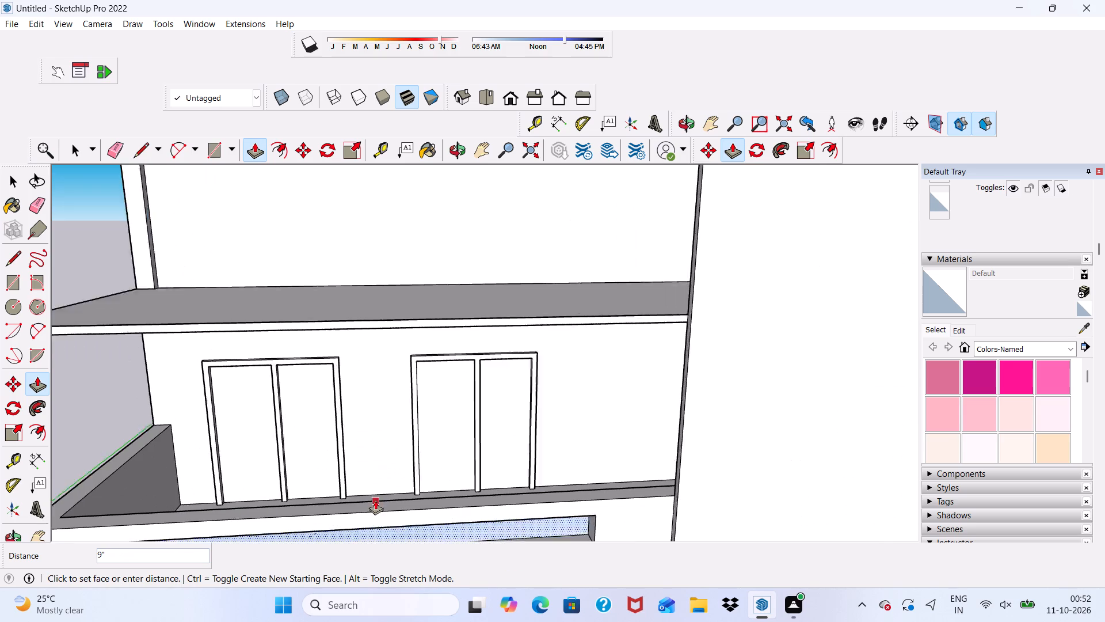
scroll(375, 500, up, 4)
click(375, 500)
scroll(379, 476, down, 6)
key(space)
Examine the slotted parapet and the building's front from below and above.
scroll(481, 468, down, 1)
middle_drag(481, 469, 469, 384)
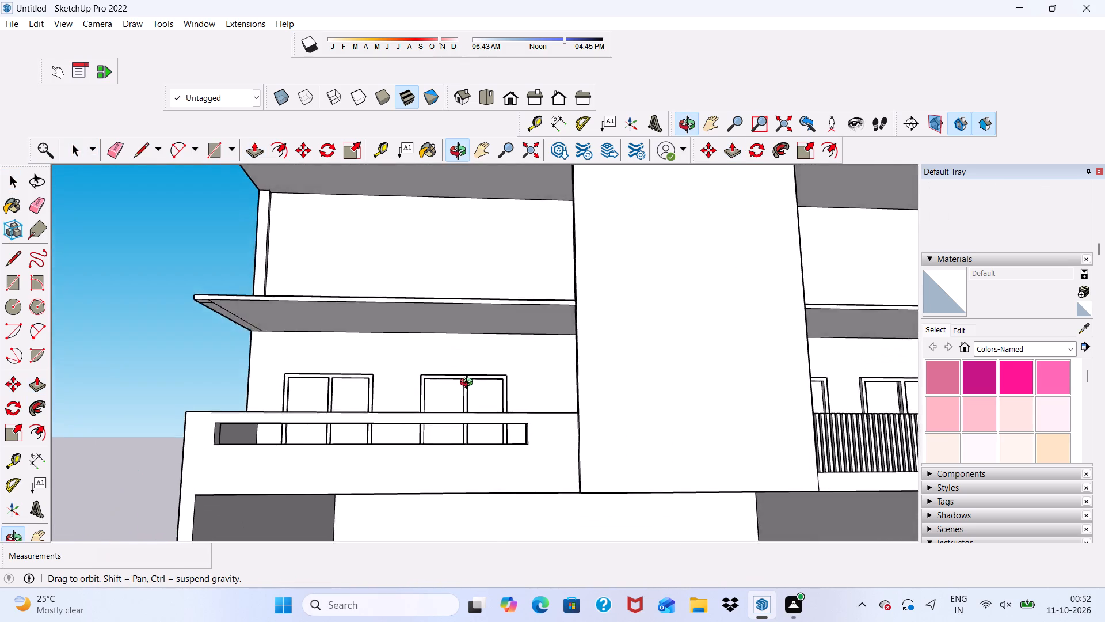
middle_drag(469, 384, 482, 442)
key(space)
scroll(447, 431, down, 7)
scroll(0, 621, down, 1)
scroll(524, 412, down, 1)
middle_drag(525, 423, 447, 367)
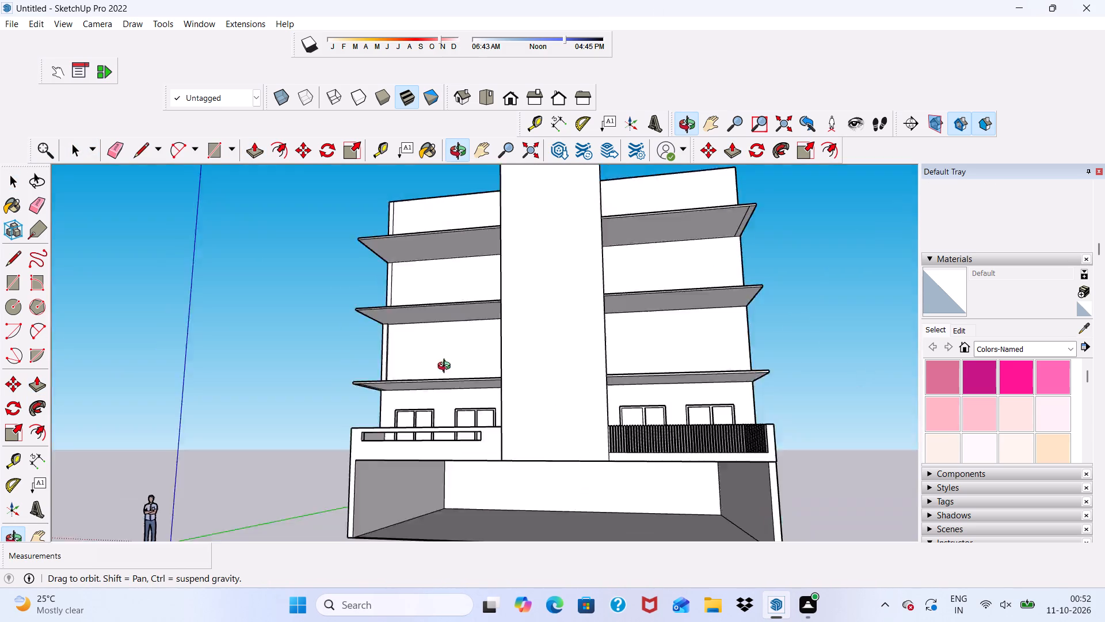
middle_drag(447, 367, 500, 420)
Push the narrow vertical strip at the wall's outer edge above the lowest shelf inward about 4 9/16", flush with the wall.
scroll(502, 424, up, 5)
scroll(395, 331, up, 4)
scroll(397, 358, down, 1)
middle_drag(397, 358, 395, 464)
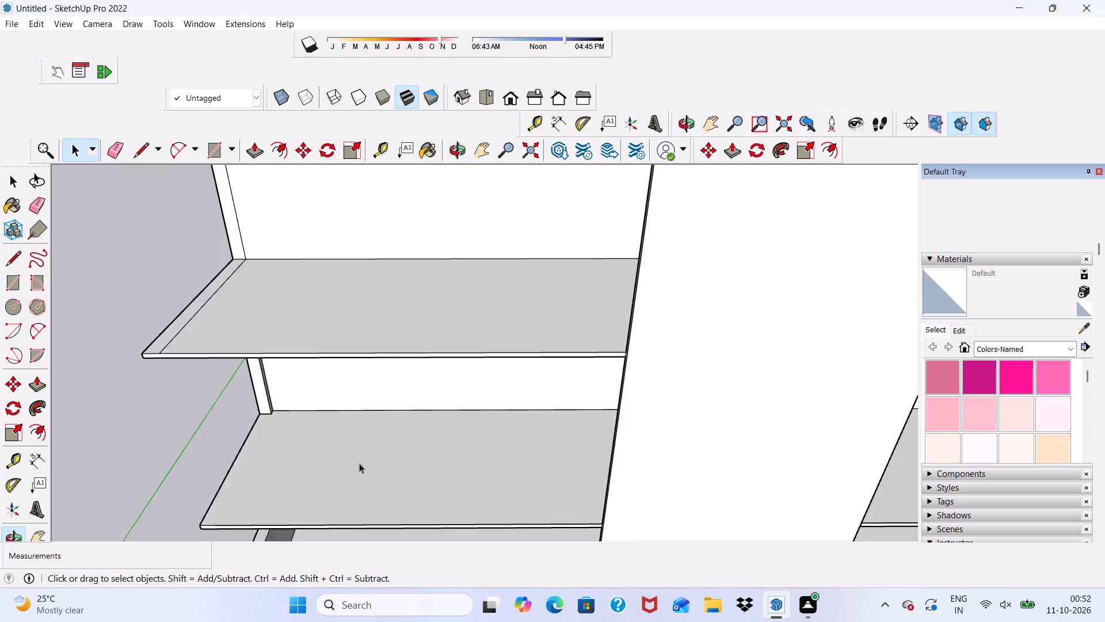
scroll(354, 460, up, 4)
scroll(238, 309, up, 7)
scroll(228, 319, down, 12)
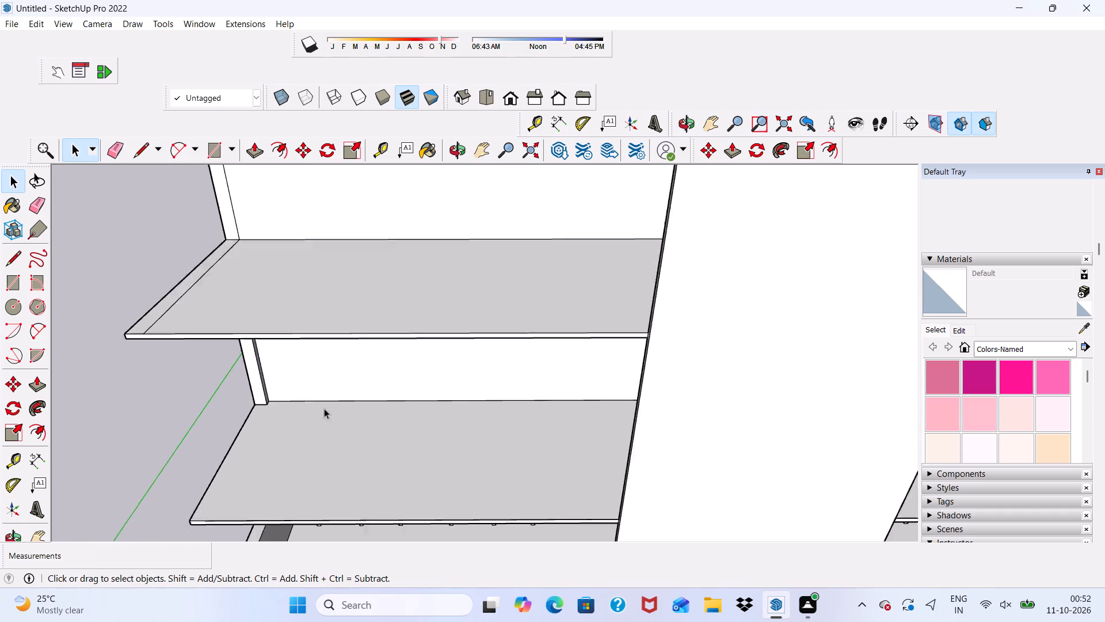
scroll(324, 408, down, 2)
middle_drag(333, 413, 296, 295)
scroll(296, 295, up, 14)
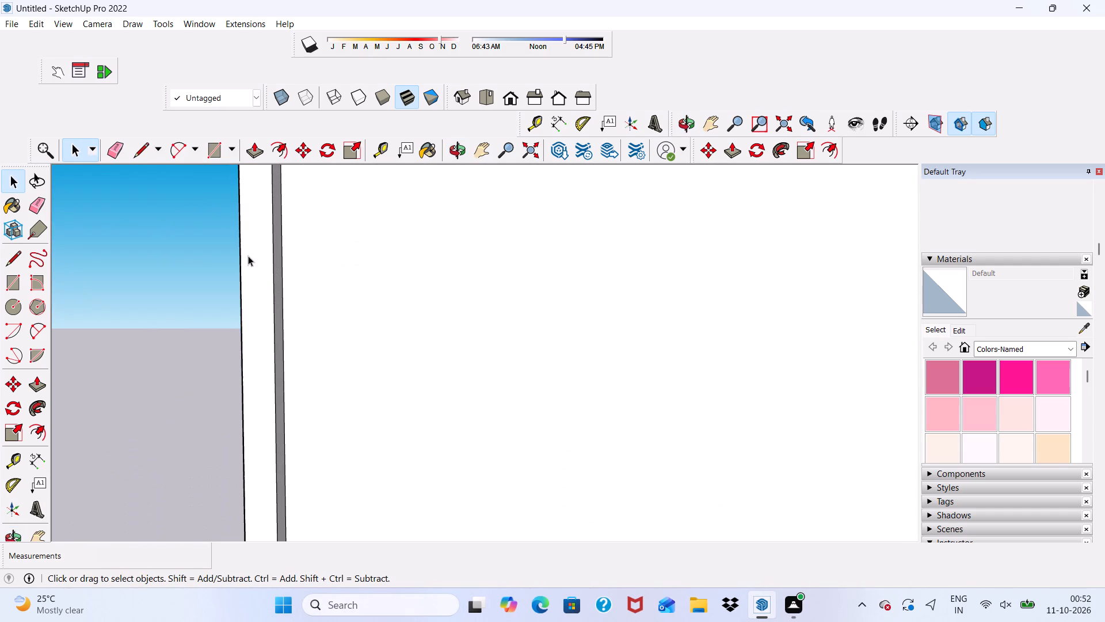
click(248, 256)
click(253, 150)
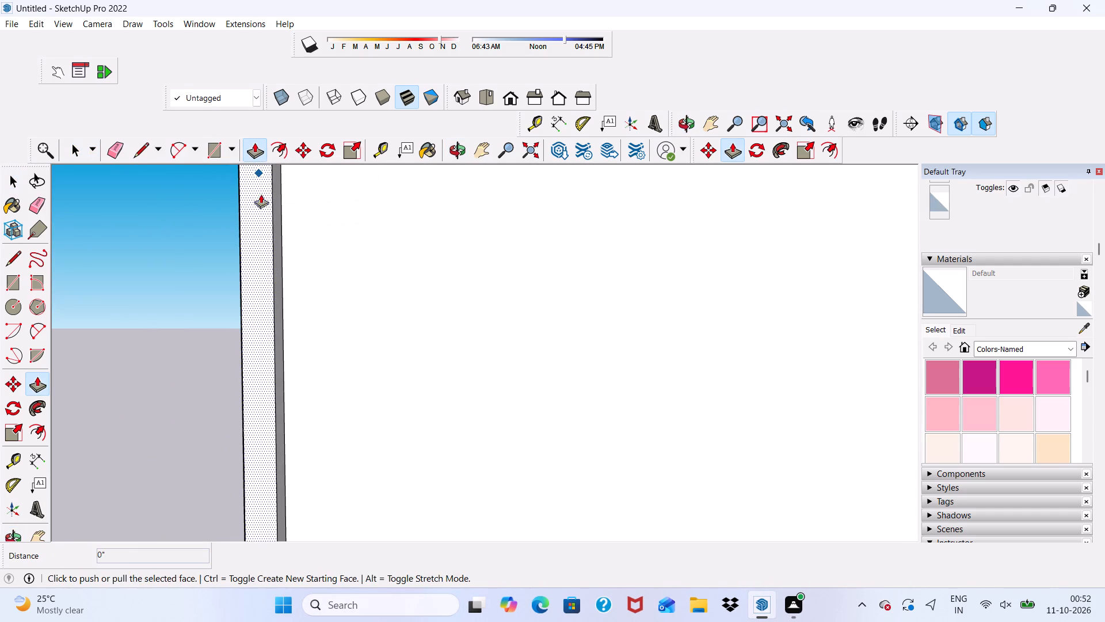
drag(264, 221, 274, 216)
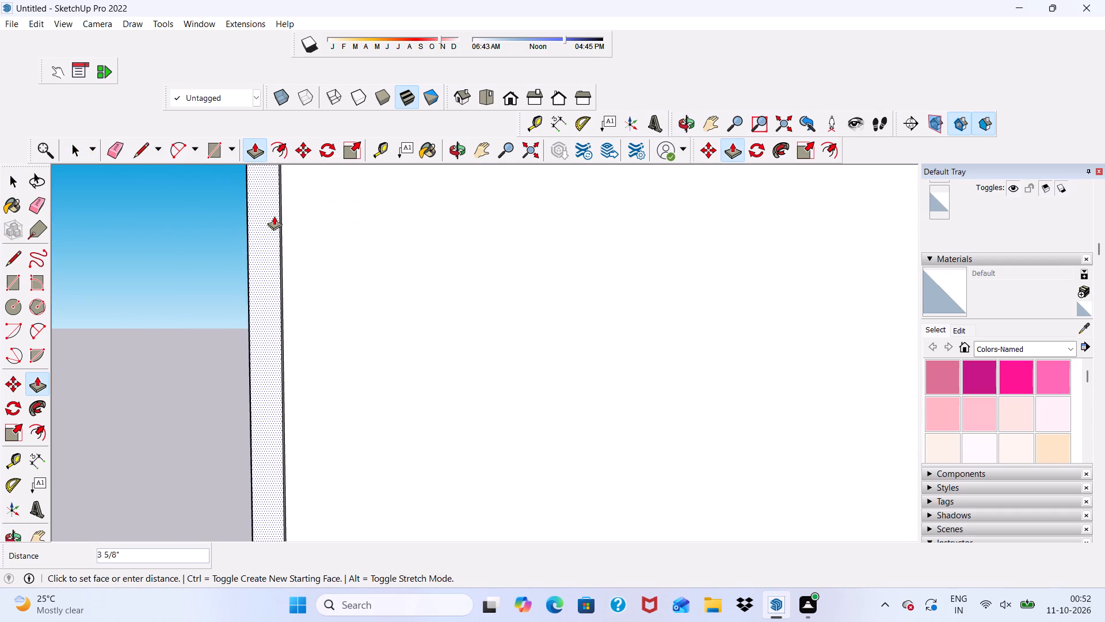
drag(274, 216, 278, 213)
scroll(407, 190, down, 14)
key(space)
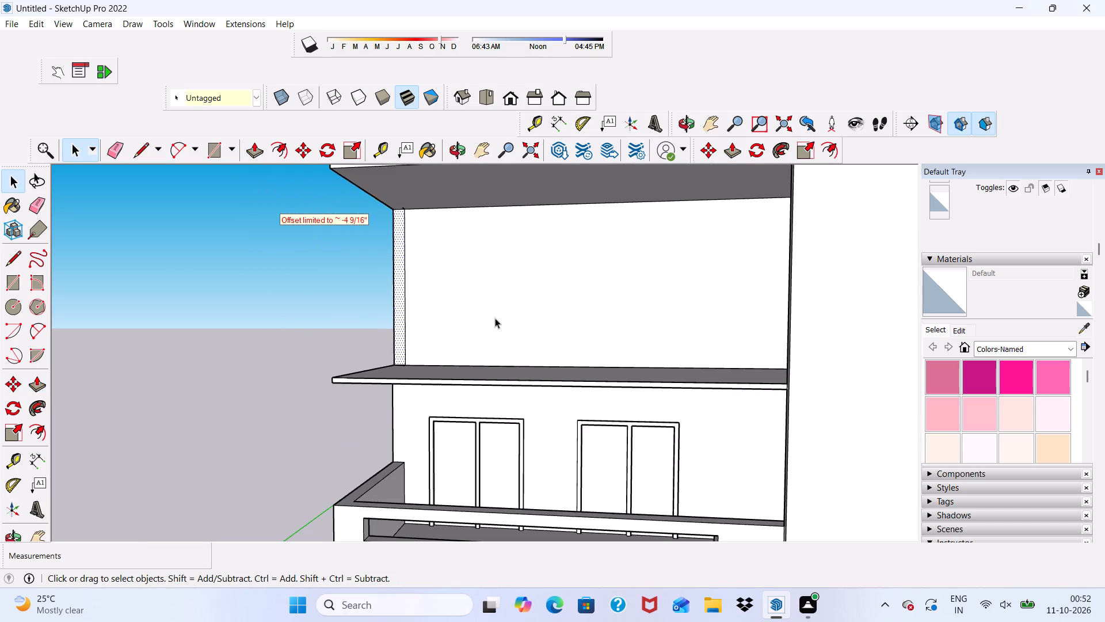
Examine the building's whole front, comparing the wall edges, shelves and parapets on both sides.
middle_drag(495, 318, 448, 342)
scroll(448, 339, up, 1)
scroll(376, 321, down, 10)
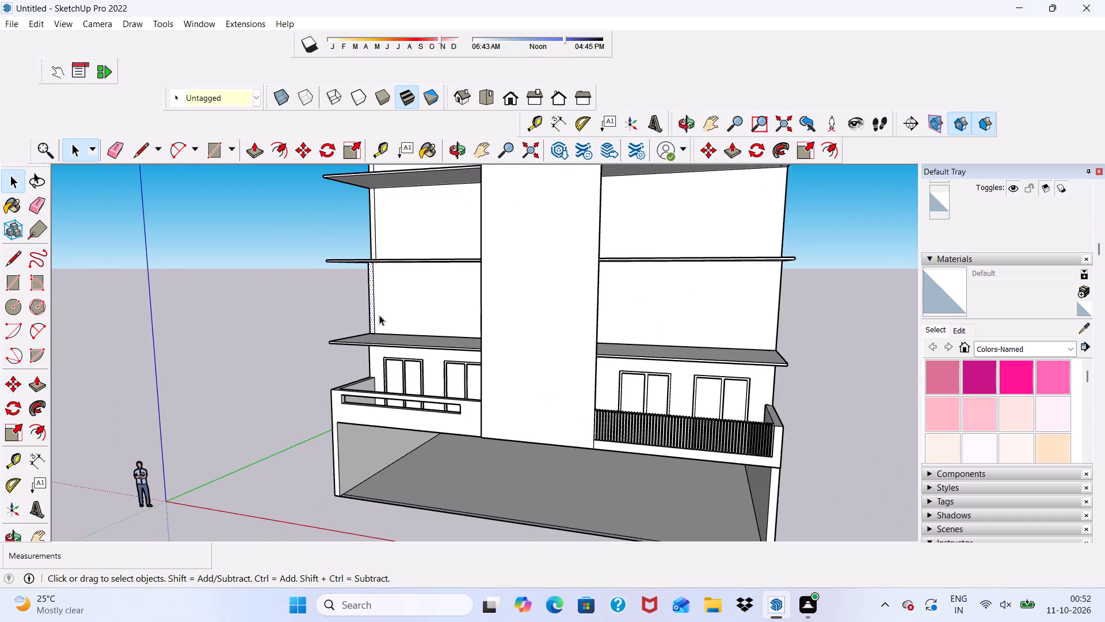
middle_drag(379, 315, 488, 290)
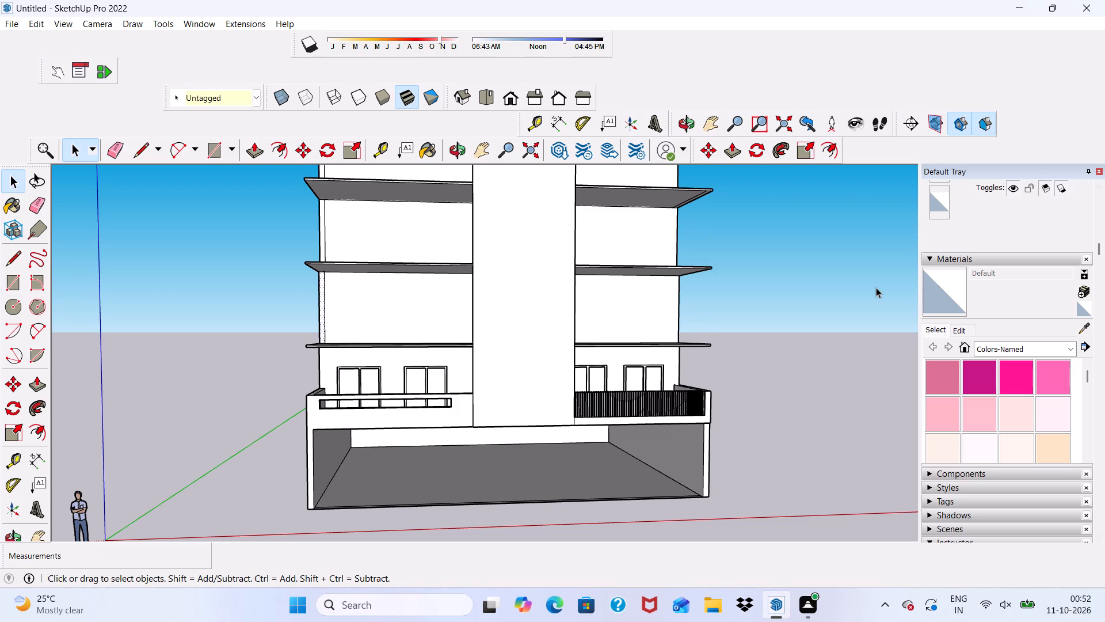
key(space)
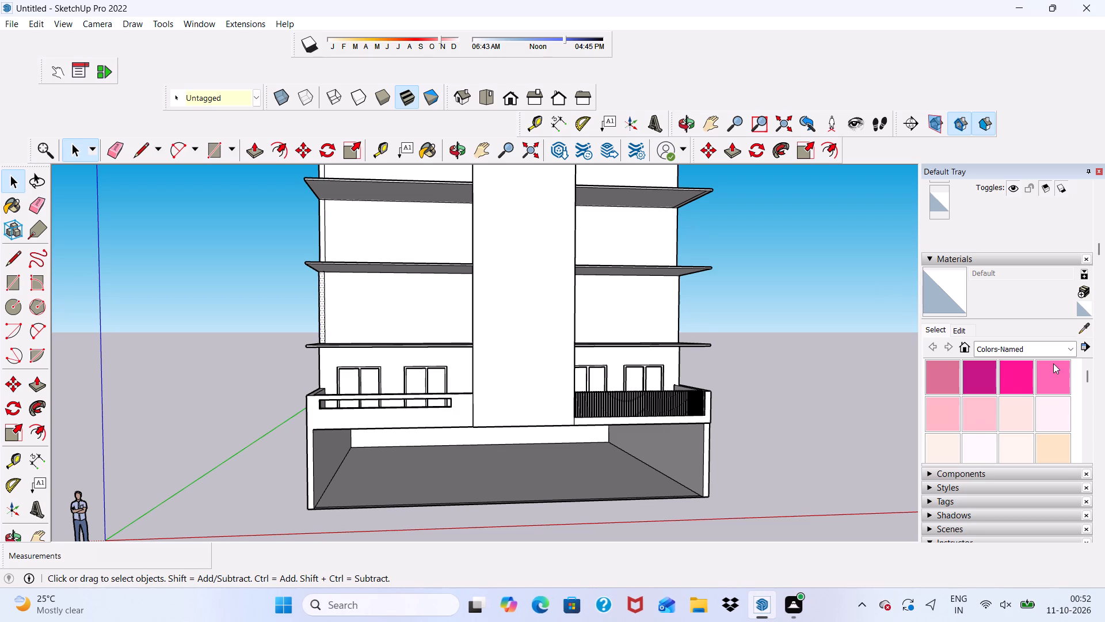
click(863, 445)
scroll(872, 483, down, 4)
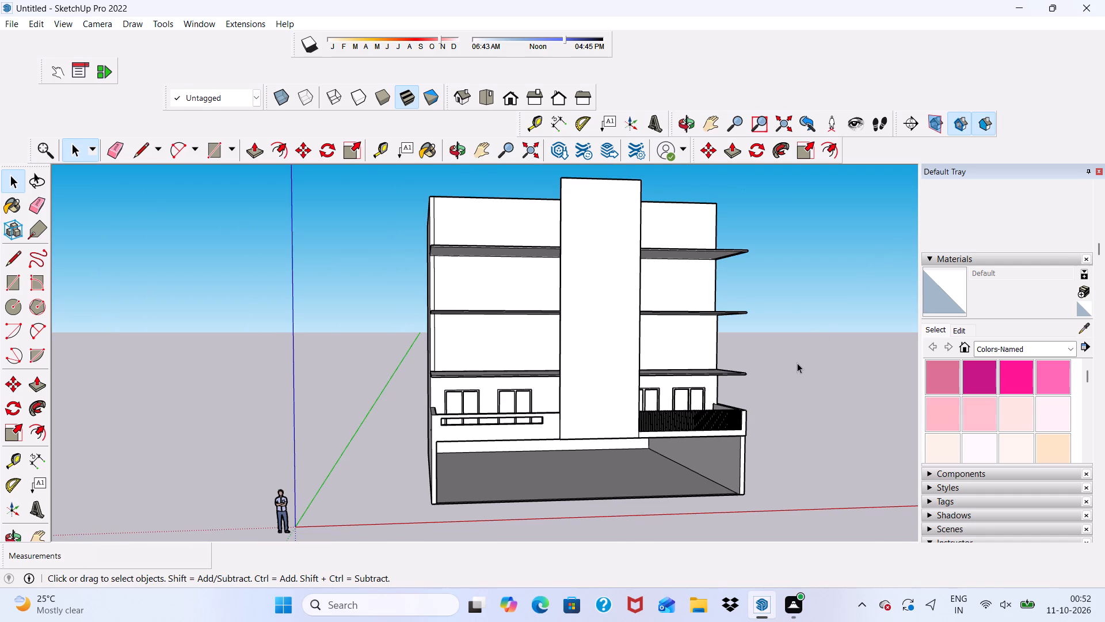
scroll(797, 363, up, 2)
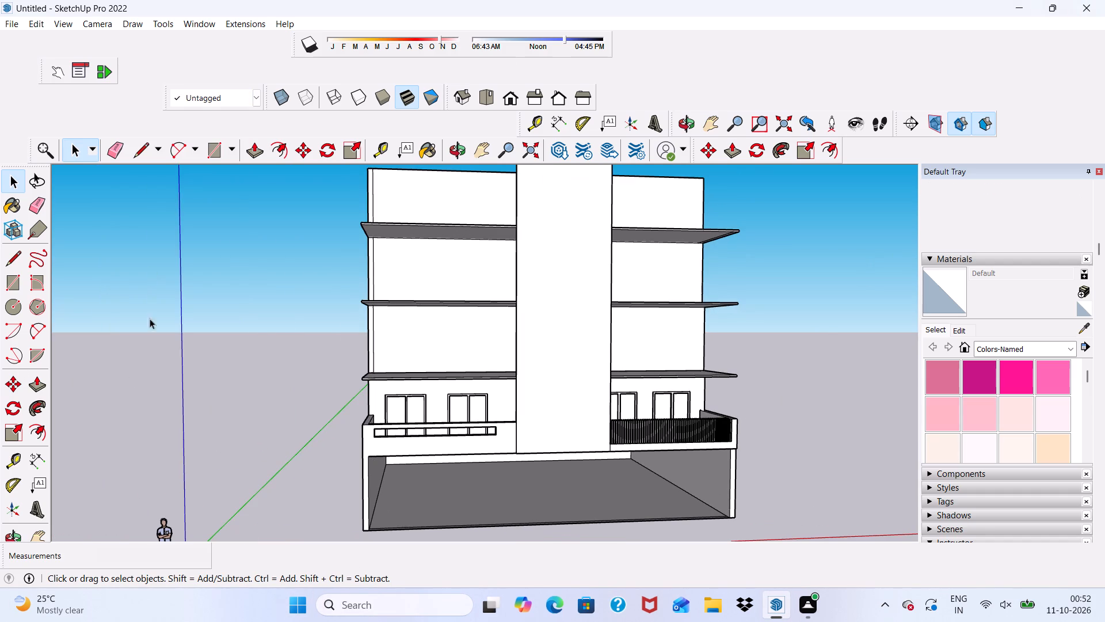
Offset the top face of the lowest projecting shelf 9" inward to outline a parapet border.
middle_drag(380, 267, 383, 394)
scroll(380, 427, up, 6)
scroll(356, 215, up, 6)
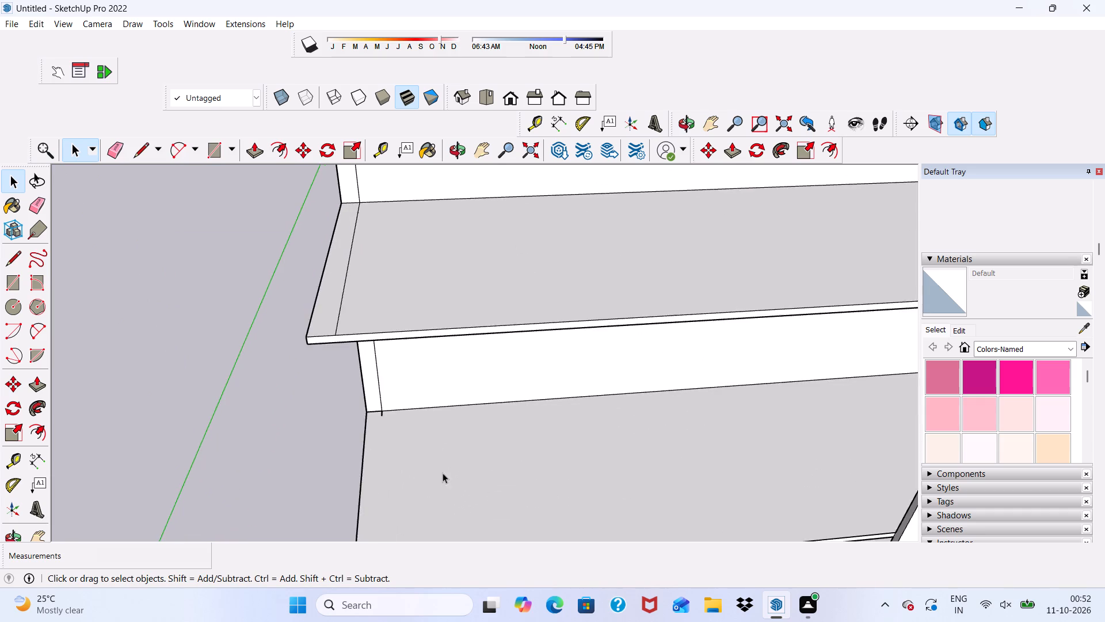
scroll(443, 473, up, 4)
scroll(317, 348, down, 2)
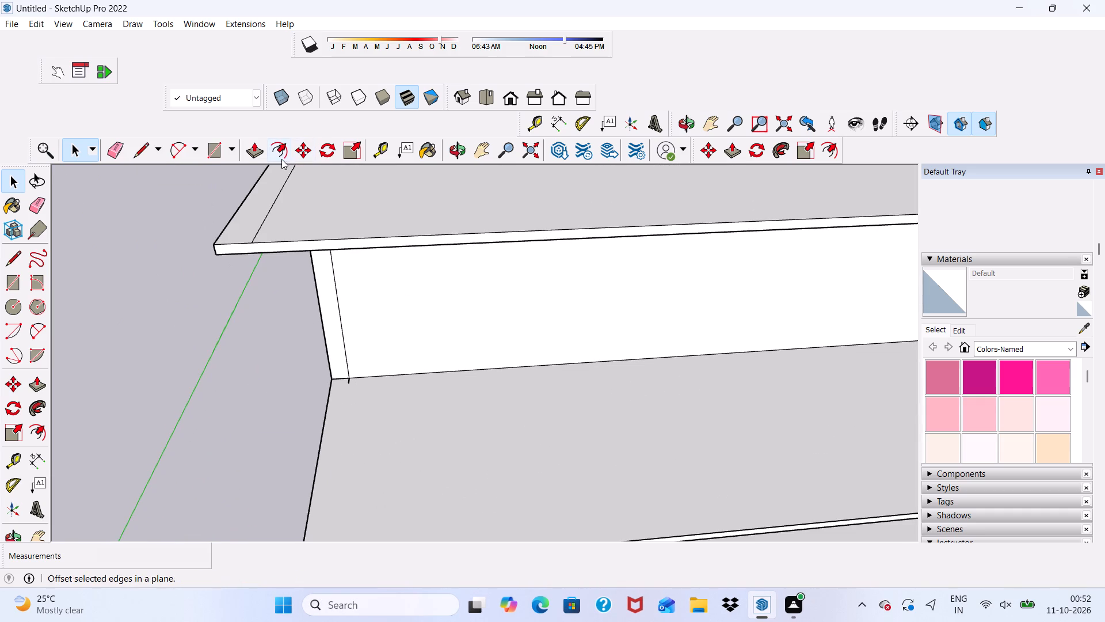
click(280, 151)
click(360, 457)
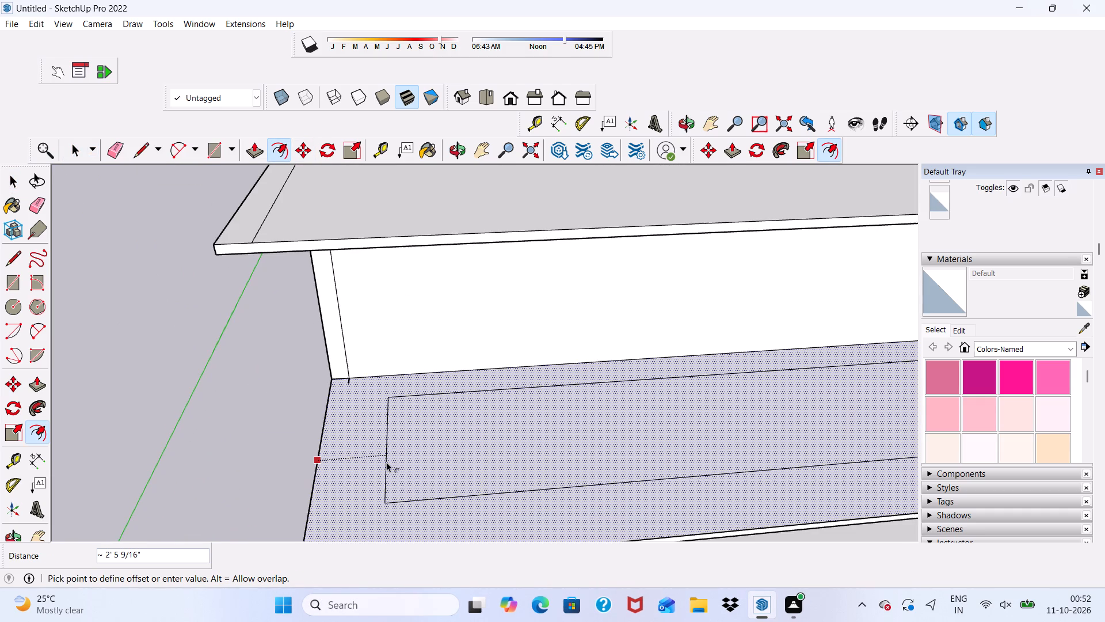
key(8)
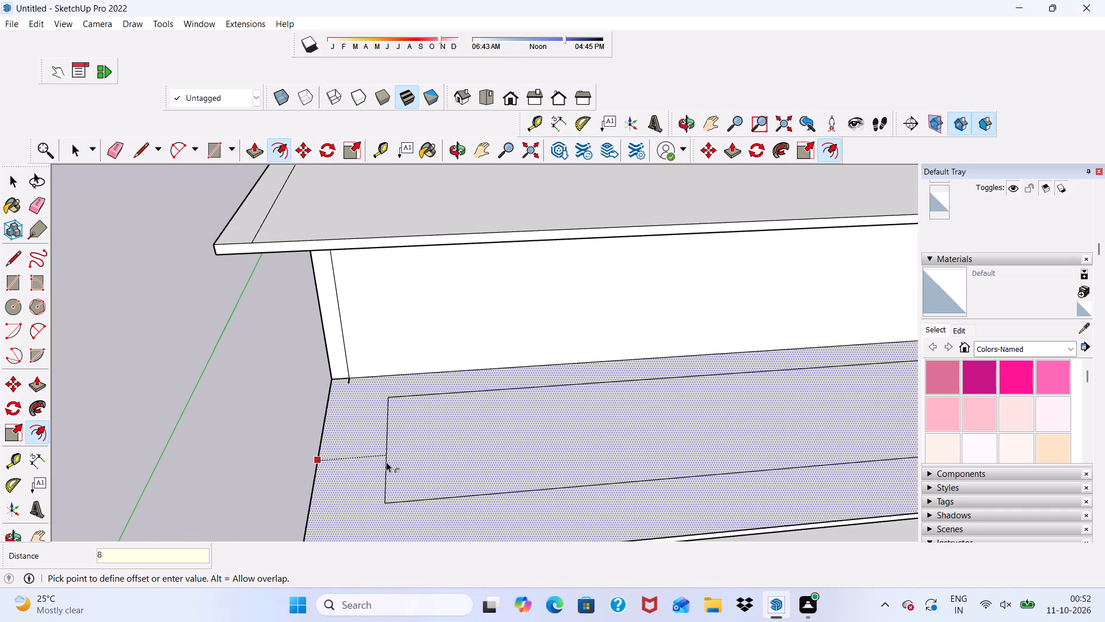
key(BackSpace)
key(BackSpace)
key(BackSpace)
text(9")
key(Return)
scroll(401, 405, down, 2)
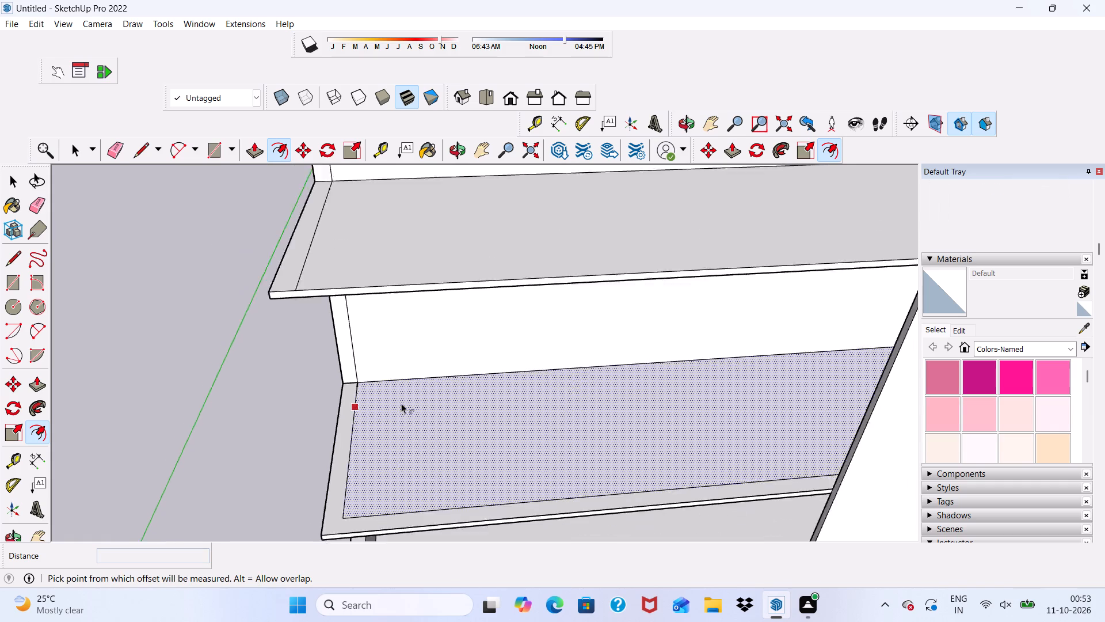
scroll(401, 403, down, 2)
scroll(460, 469, down, 4)
middle_drag(422, 472, 408, 404)
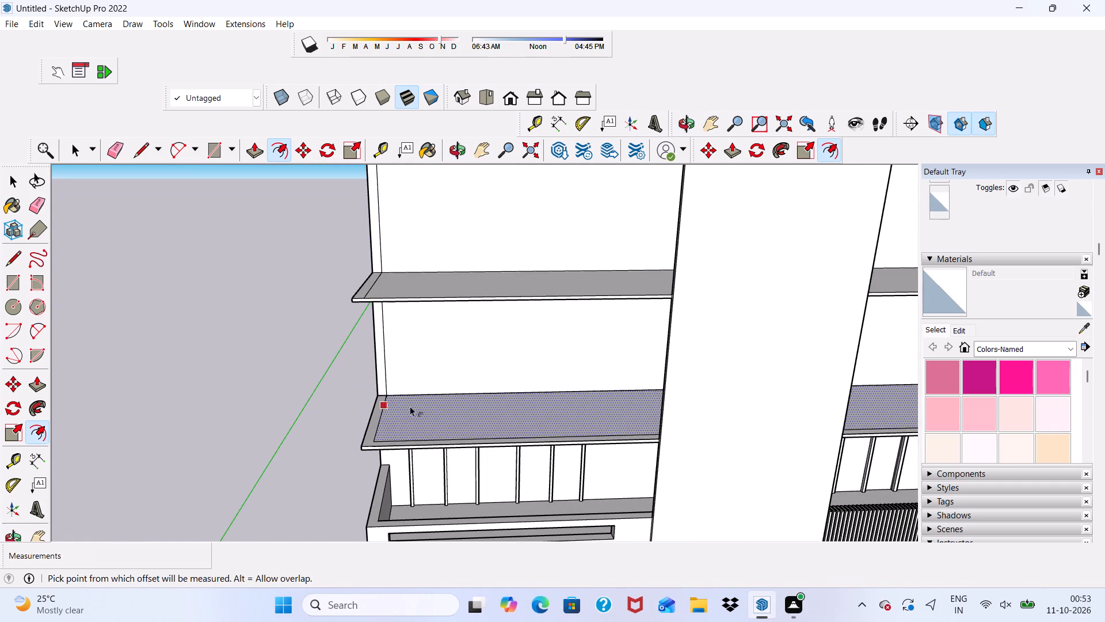
key(space)
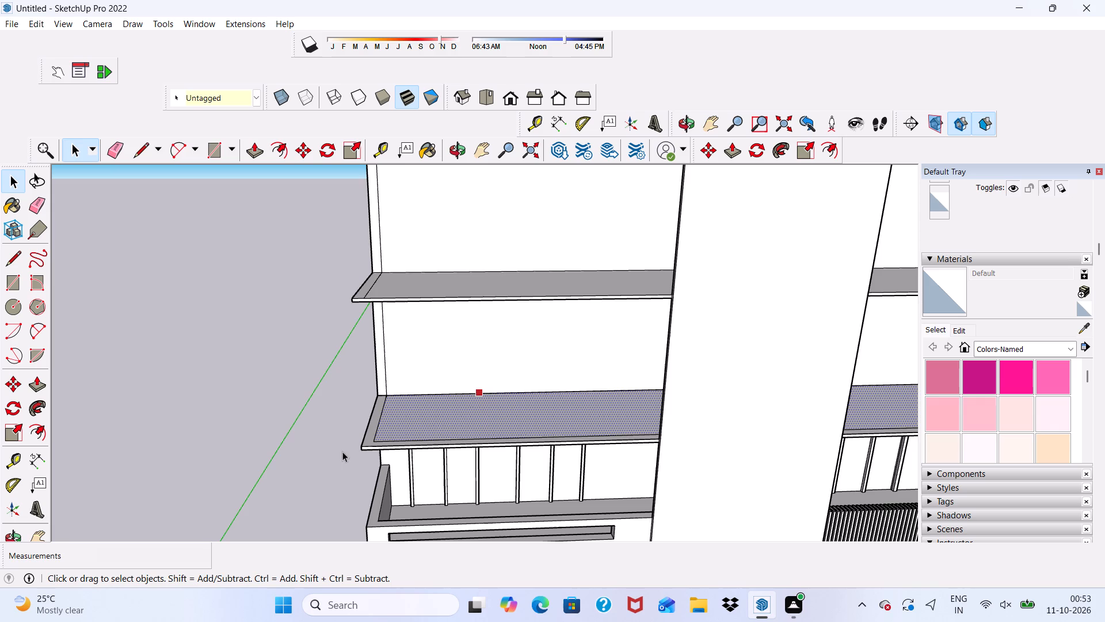
Pull the 9" border on the lowest shelf up 4' to form a parapet.
scroll(415, 390, down, 5)
scroll(403, 374, up, 5)
scroll(407, 381, down, 4)
scroll(388, 465, up, 7)
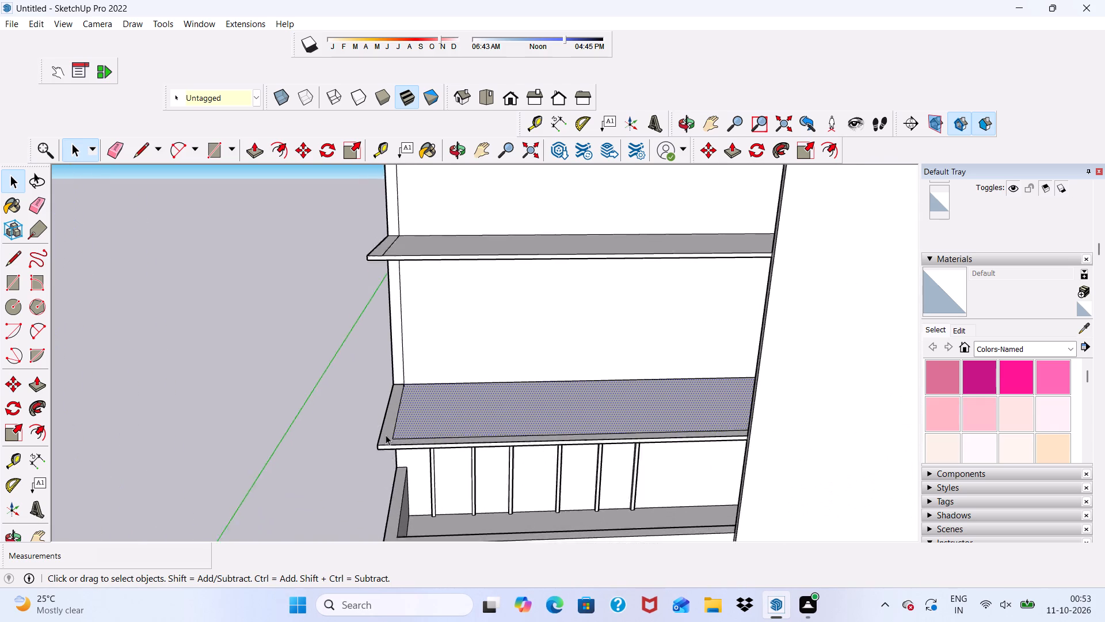
scroll(386, 435, up, 8)
click(386, 435)
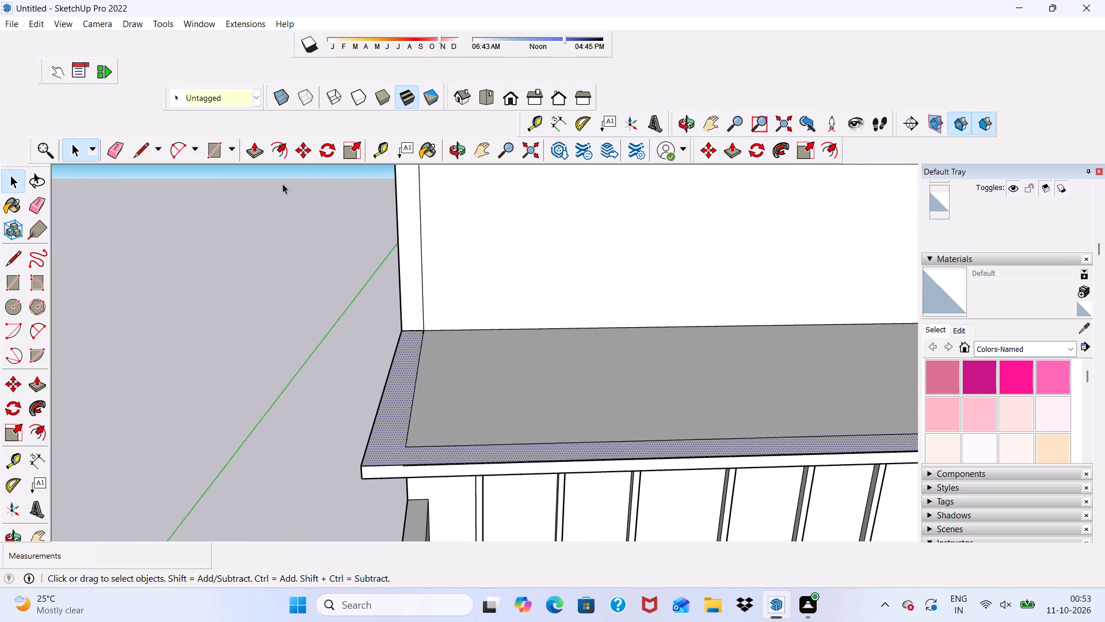
click(253, 149)
click(396, 447)
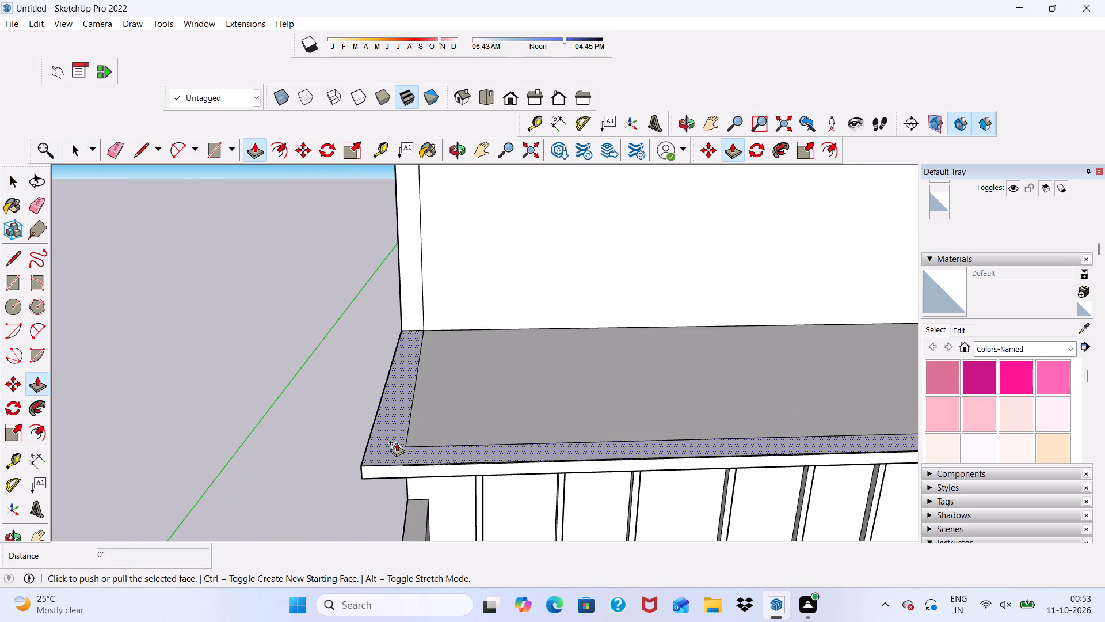
text(4')
key(Return)
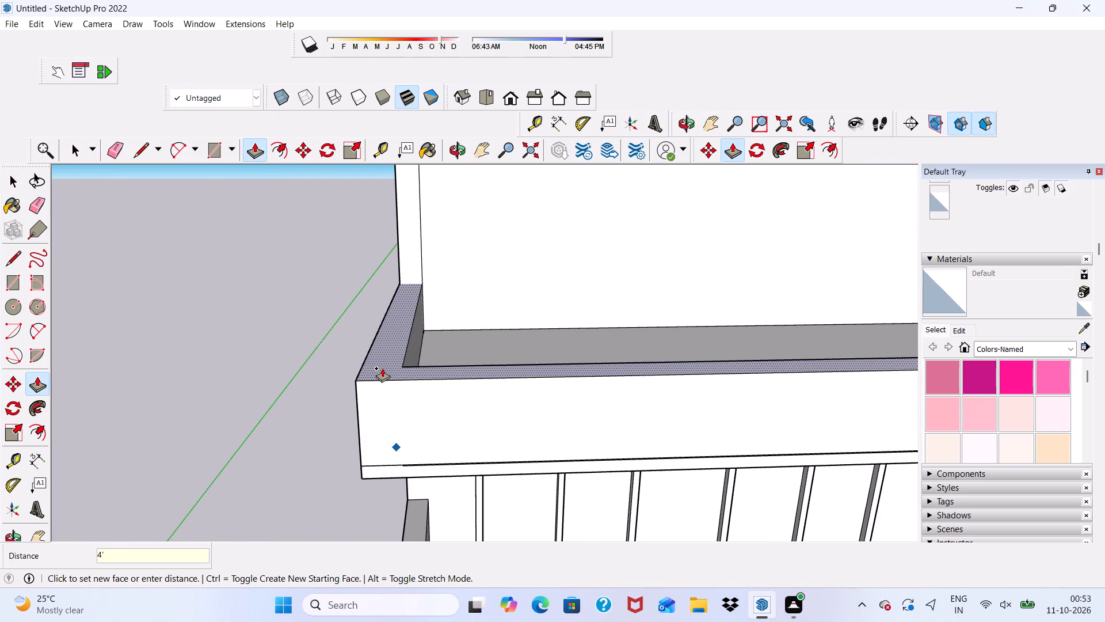
key(space)
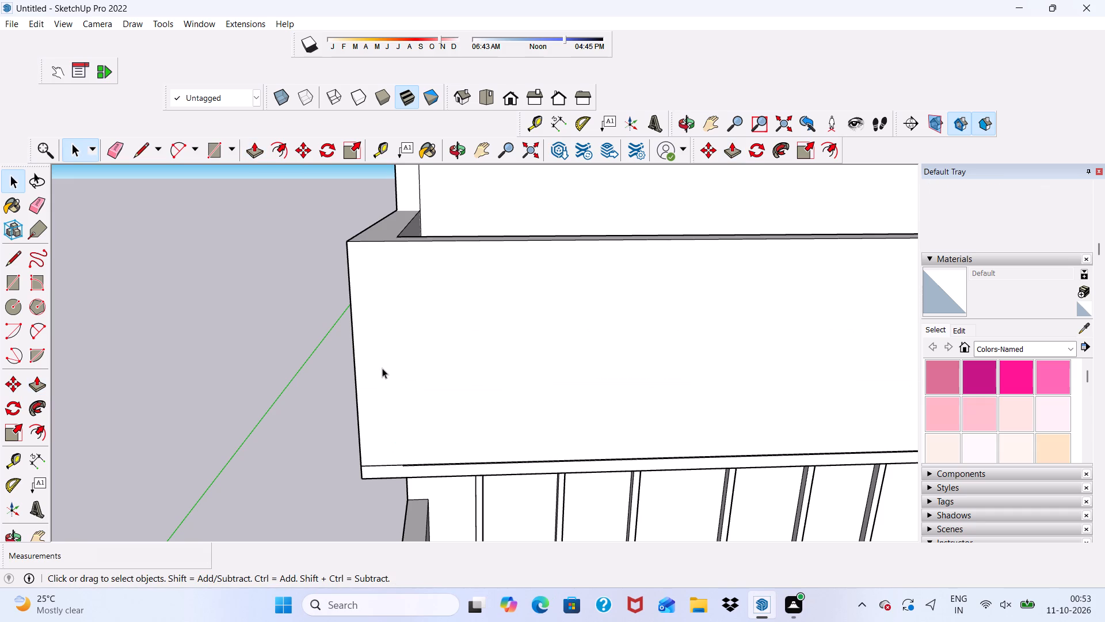
Measure the height of the slotted parapet's front face along its edge beside the central panel.
scroll(451, 441, down, 8)
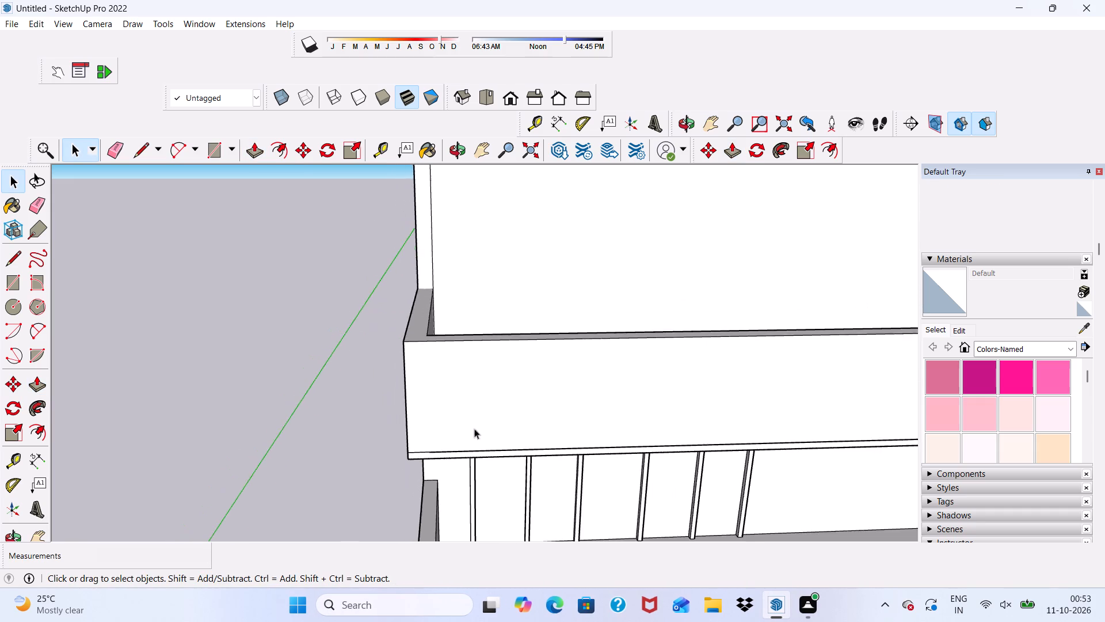
scroll(474, 428, down, 6)
middle_drag(483, 414, 459, 290)
scroll(476, 323, down, 6)
middle_drag(500, 313, 511, 330)
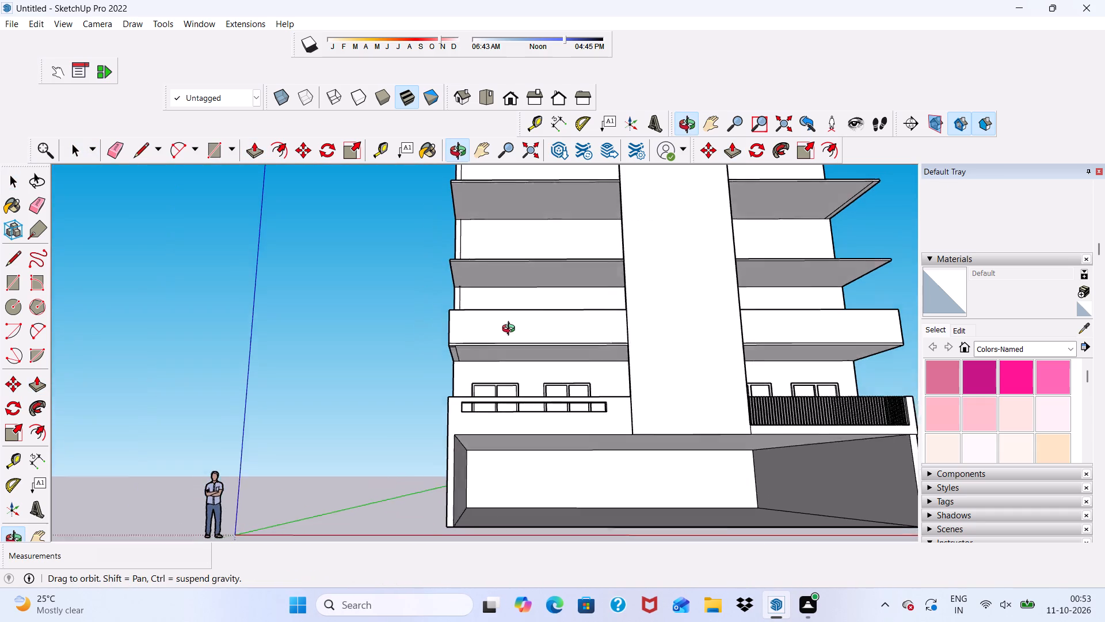
middle_drag(511, 330, 508, 359)
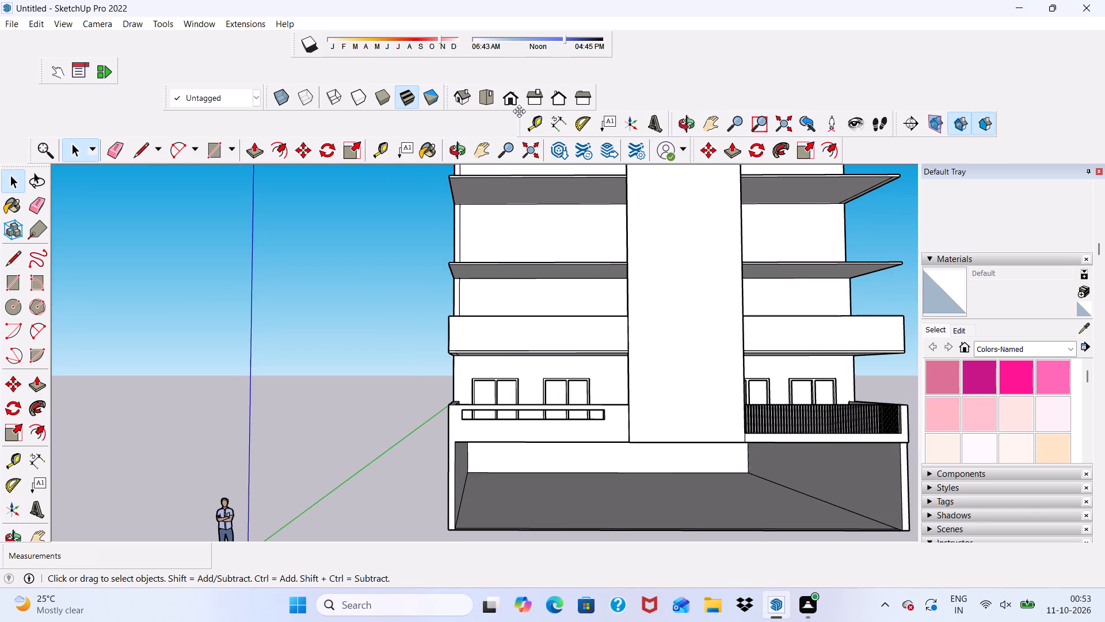
click(564, 118)
scroll(542, 299, up, 6)
scroll(443, 448, down, 4)
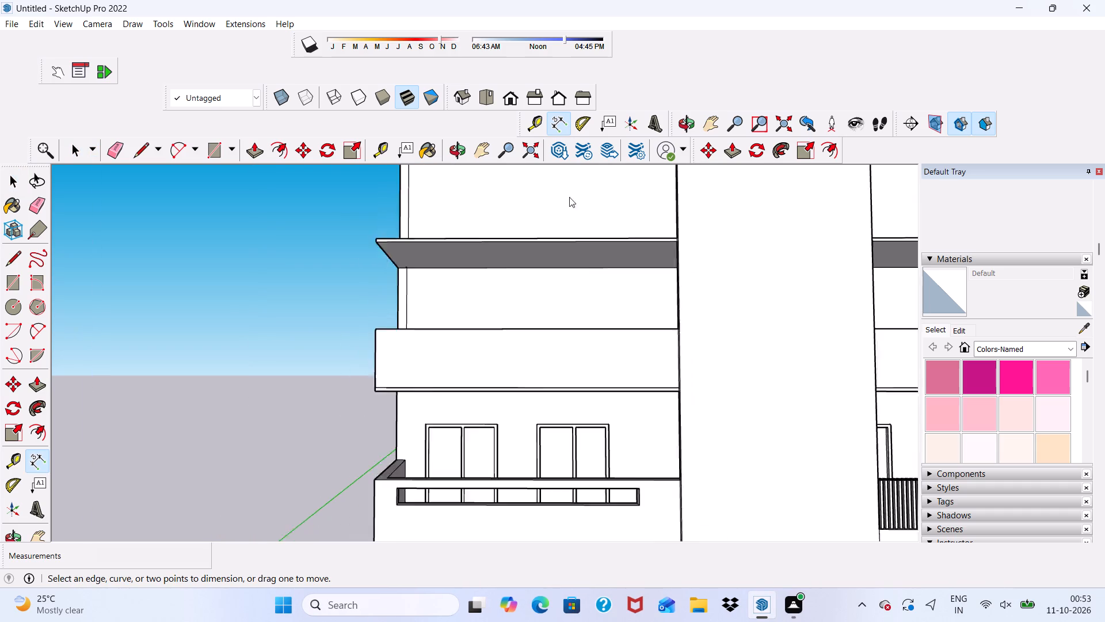
scroll(569, 197, down, 2)
scroll(387, 416, up, 1)
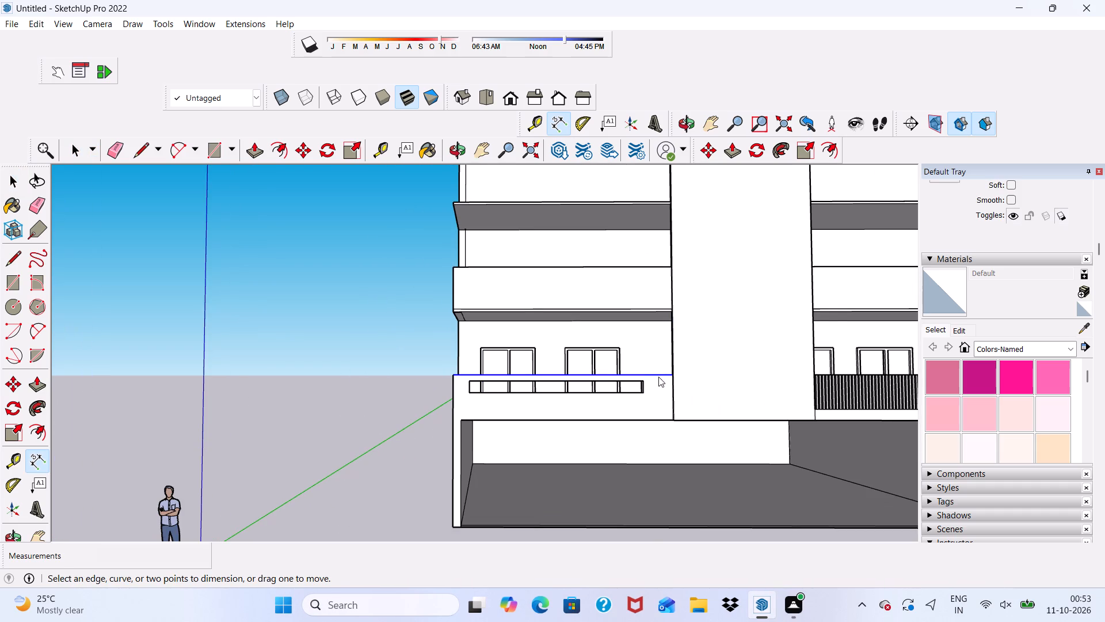
scroll(674, 415, up, 6)
middle_drag(681, 419, 740, 436)
scroll(679, 460, up, 6)
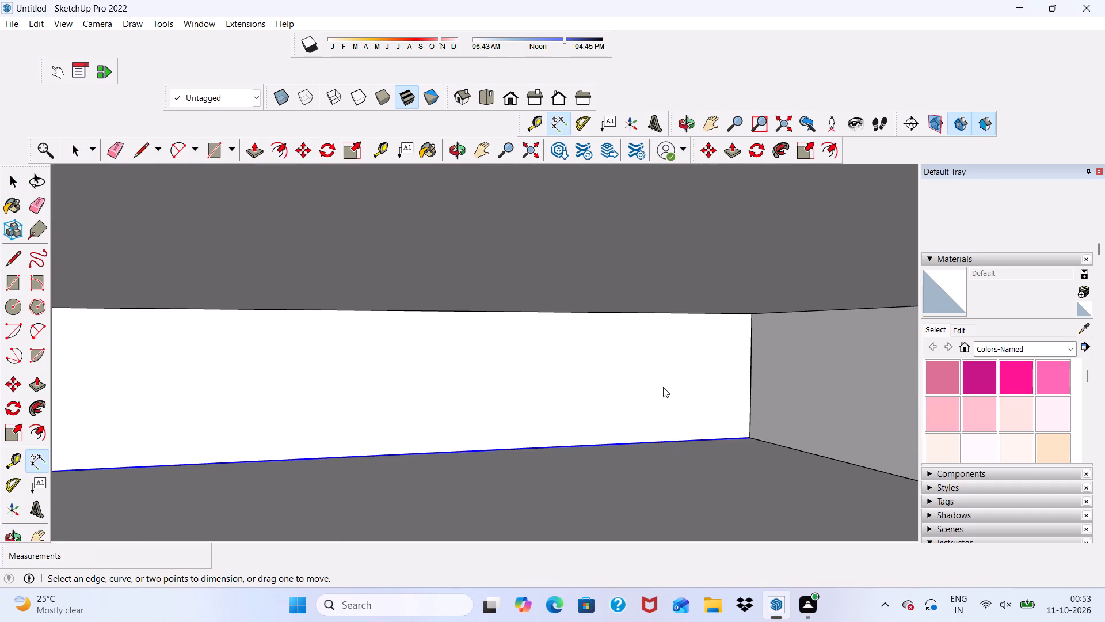
scroll(698, 414, down, 4)
scroll(725, 387, up, 1)
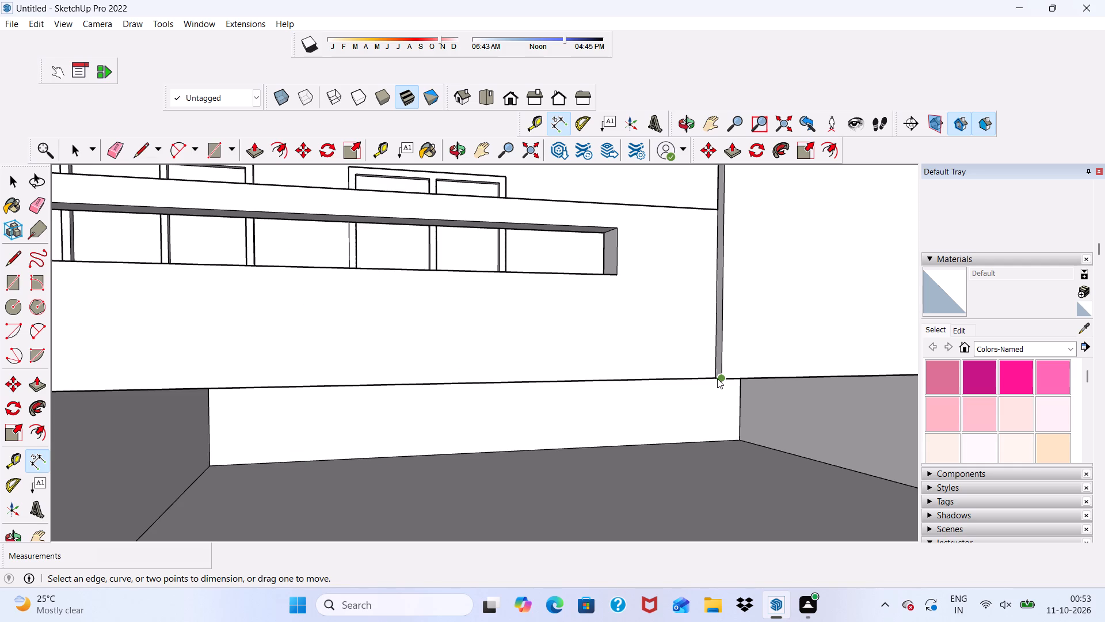
click(716, 377)
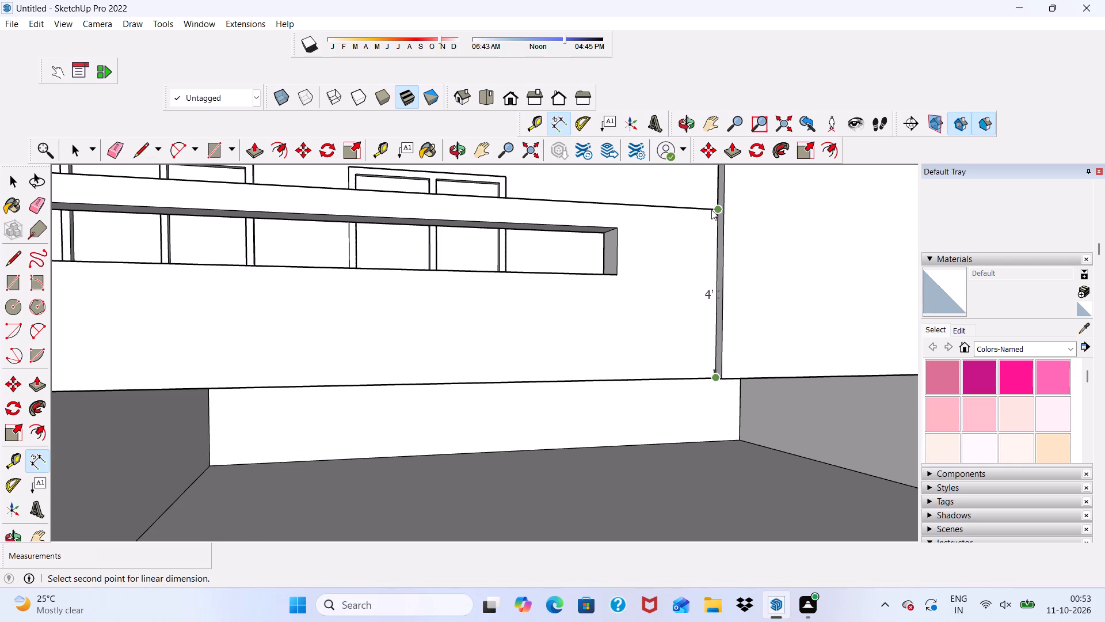
scroll(711, 209, down, 1)
click(711, 219)
key(space)
Erase the seam lines along the bottom of the solid parapet above the slotted one, on its front and outer side faces.
scroll(711, 222, down, 5)
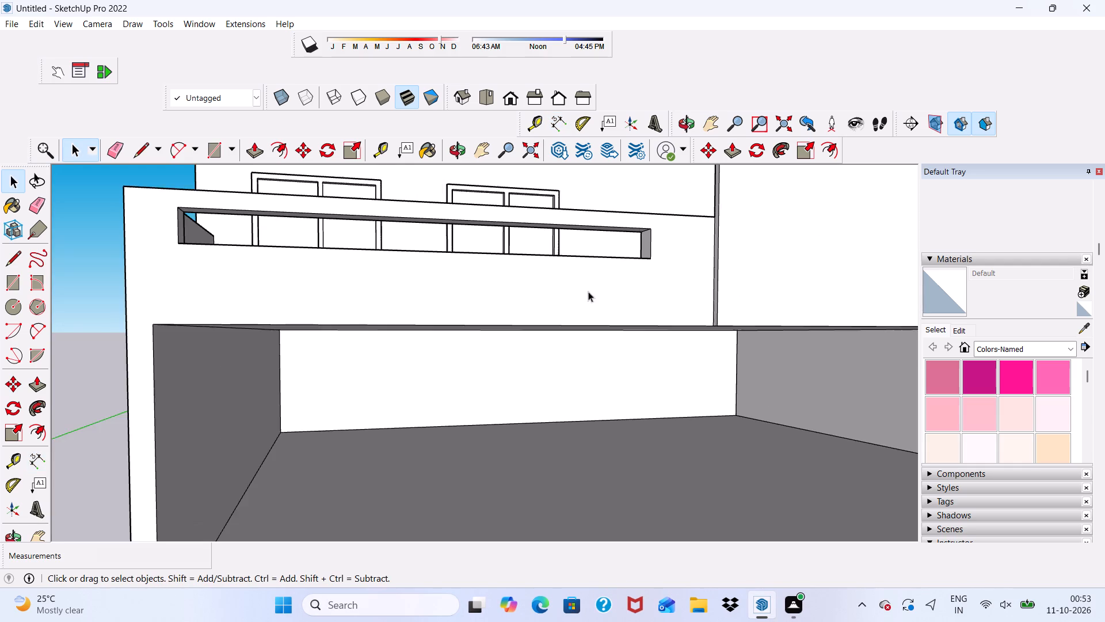
scroll(589, 293, down, 11)
scroll(533, 175, up, 11)
scroll(579, 263, down, 3)
middle_drag(577, 265, 501, 337)
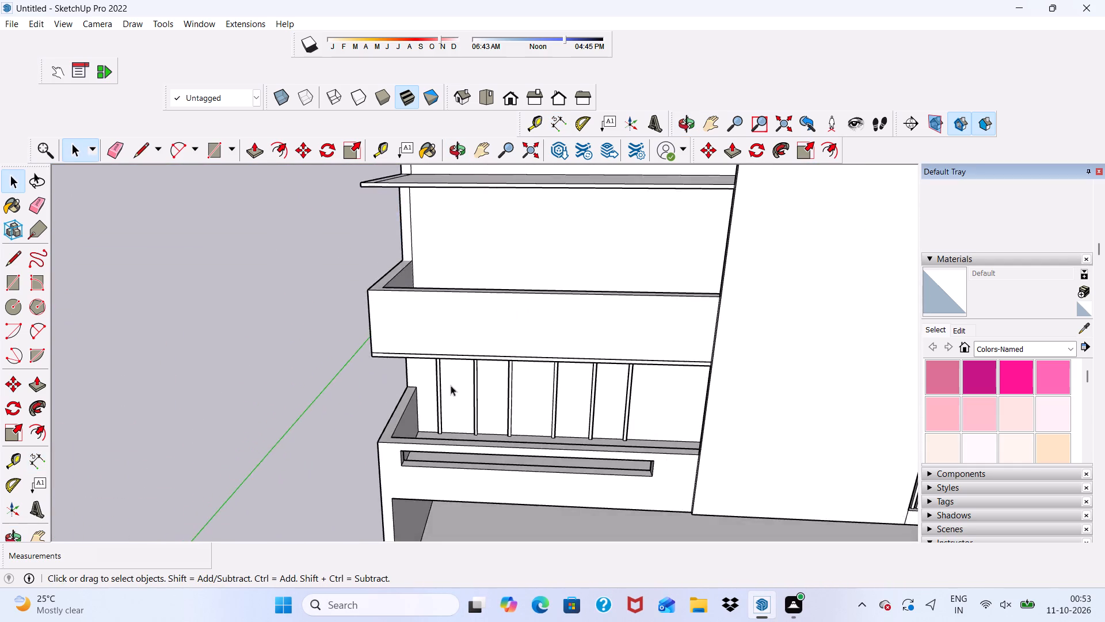
scroll(447, 385, up, 5)
click(113, 150)
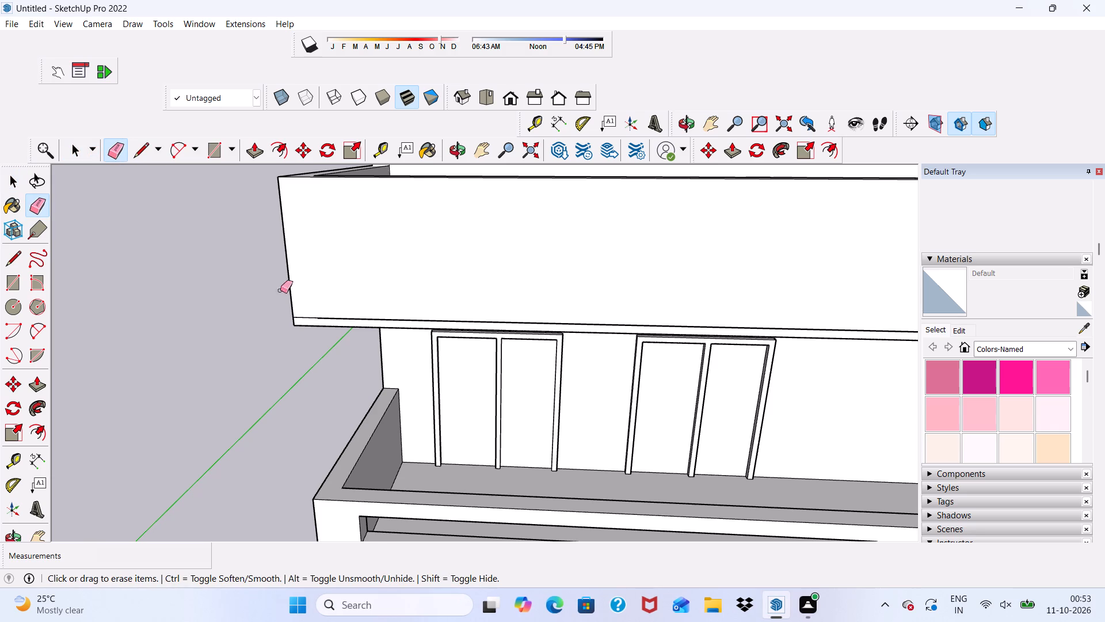
drag(331, 323, 330, 317)
scroll(354, 318, down, 8)
middle_drag(441, 310, 335, 414)
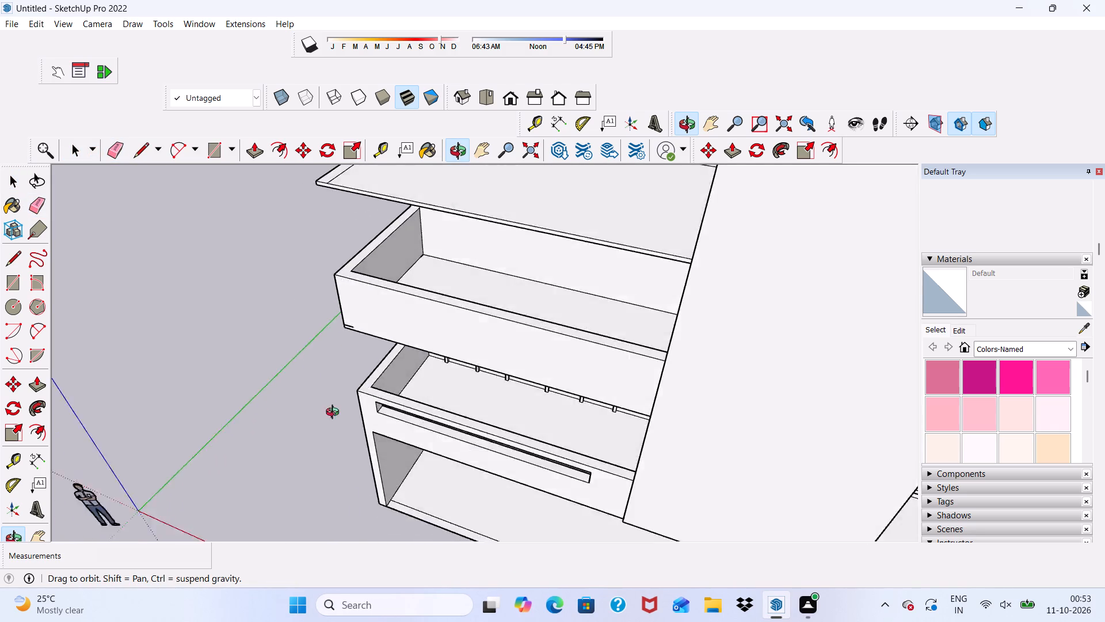
middle_drag(335, 414, 634, 267)
scroll(345, 340, up, 5)
drag(374, 270, 377, 270)
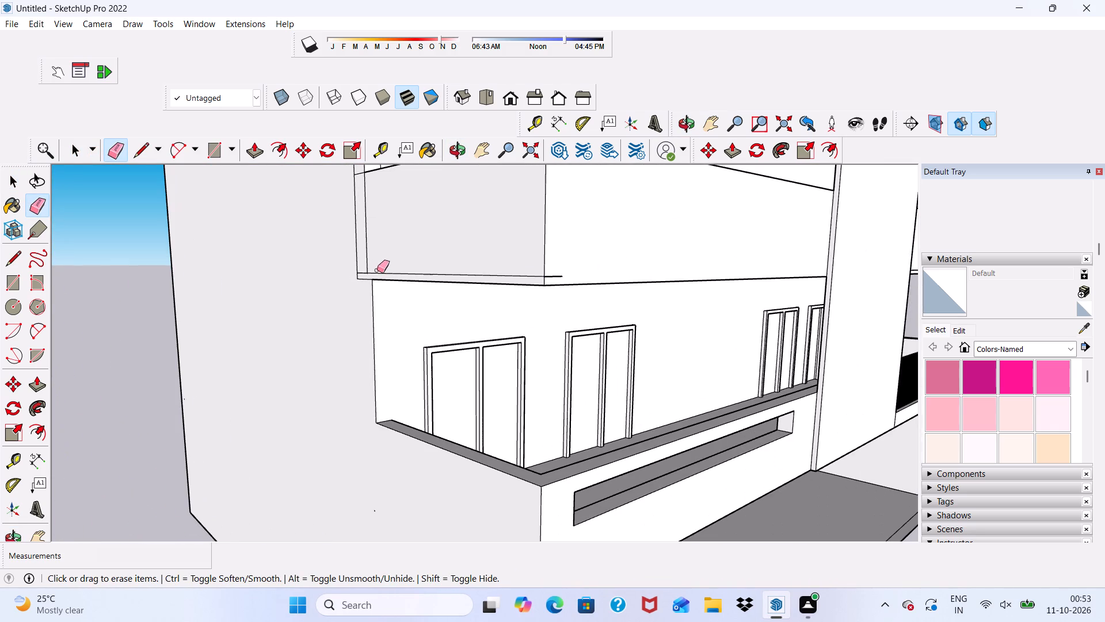
drag(377, 270, 394, 276)
click(553, 274)
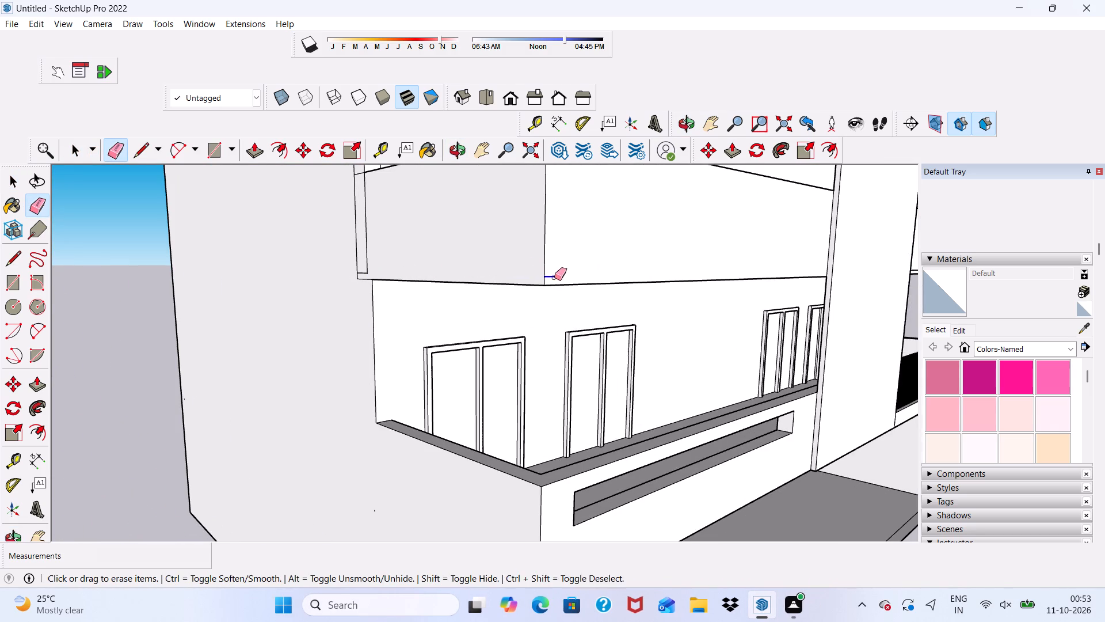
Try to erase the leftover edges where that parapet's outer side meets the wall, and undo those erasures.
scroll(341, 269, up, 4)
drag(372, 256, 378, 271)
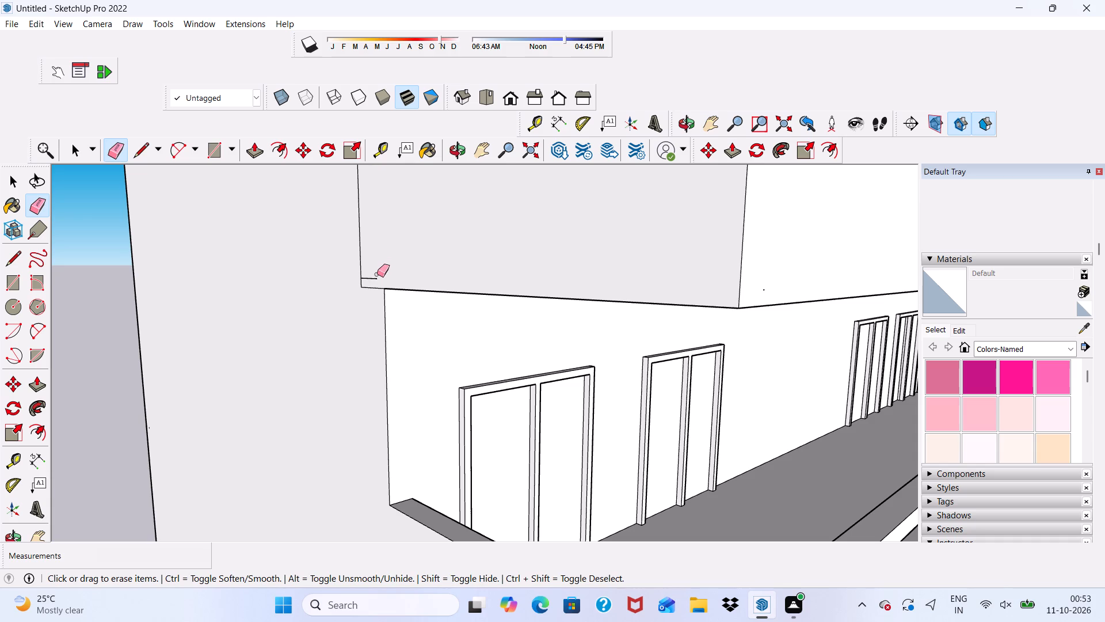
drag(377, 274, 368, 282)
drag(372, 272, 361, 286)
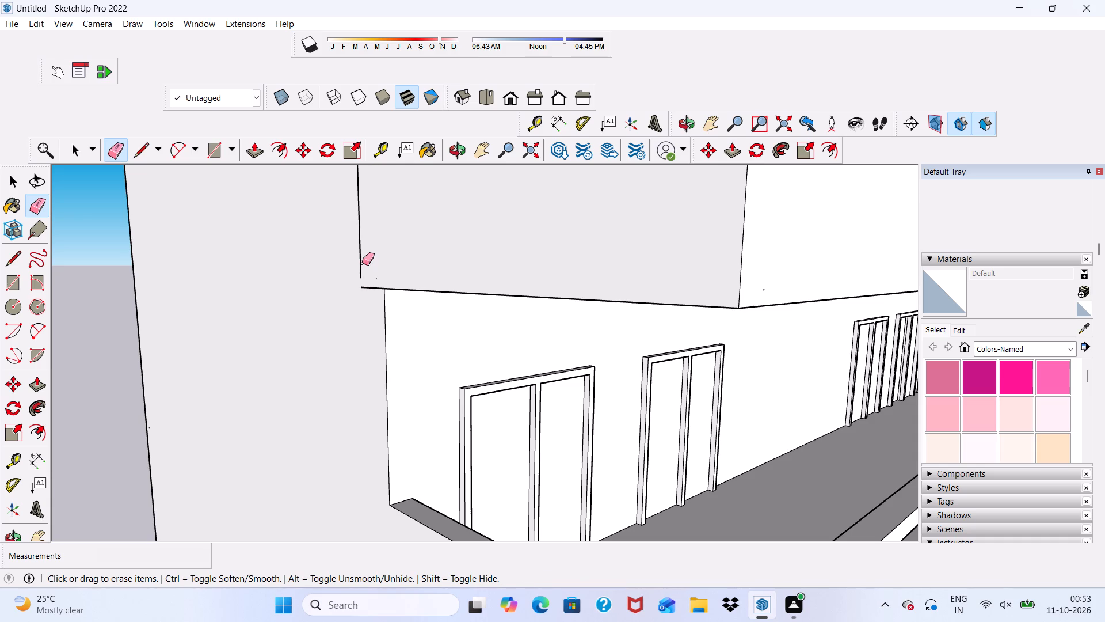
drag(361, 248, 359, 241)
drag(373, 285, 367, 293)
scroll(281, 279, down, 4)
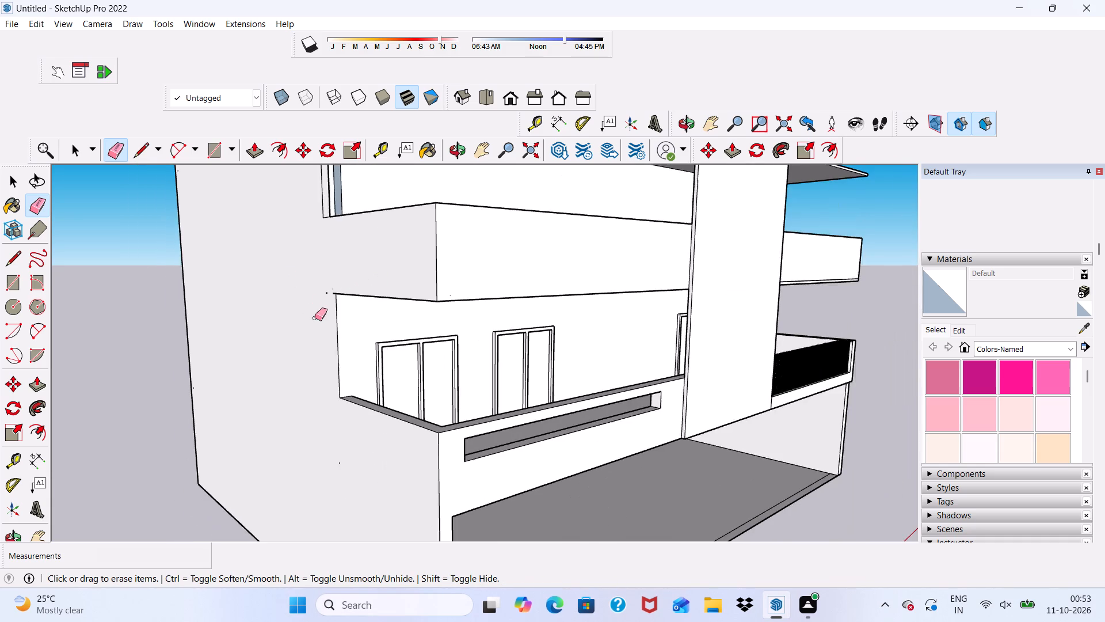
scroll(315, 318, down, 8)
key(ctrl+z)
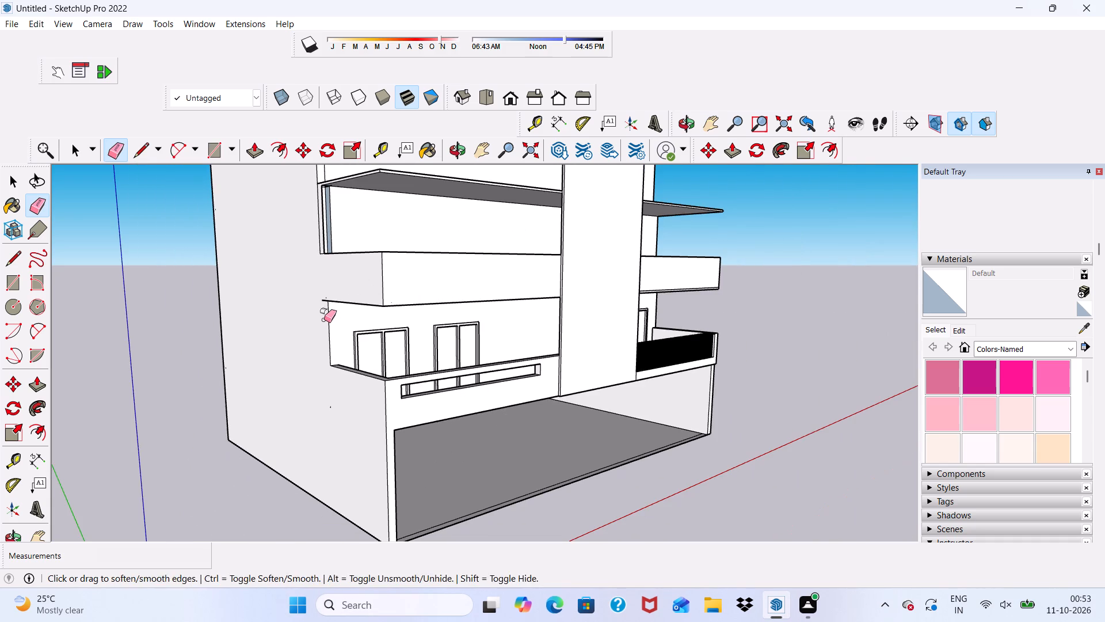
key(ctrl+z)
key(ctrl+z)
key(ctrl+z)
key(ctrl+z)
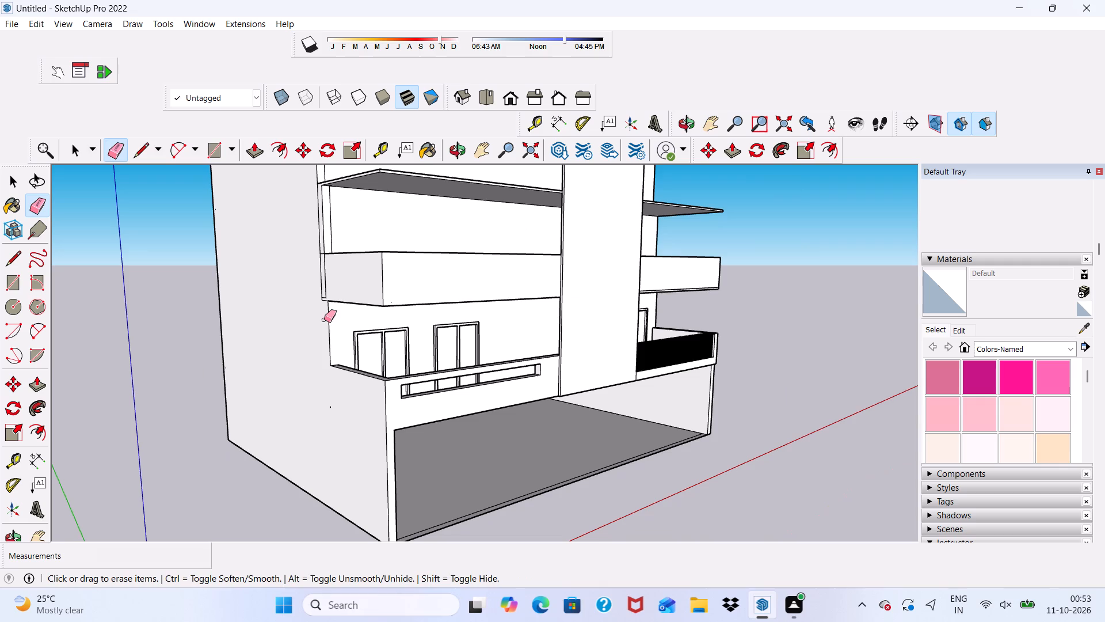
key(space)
Examine the building's front, comparing the solid parapets with the slotted and slatted ones below them.
scroll(365, 278, down, 5)
middle_drag(389, 283, 121, 390)
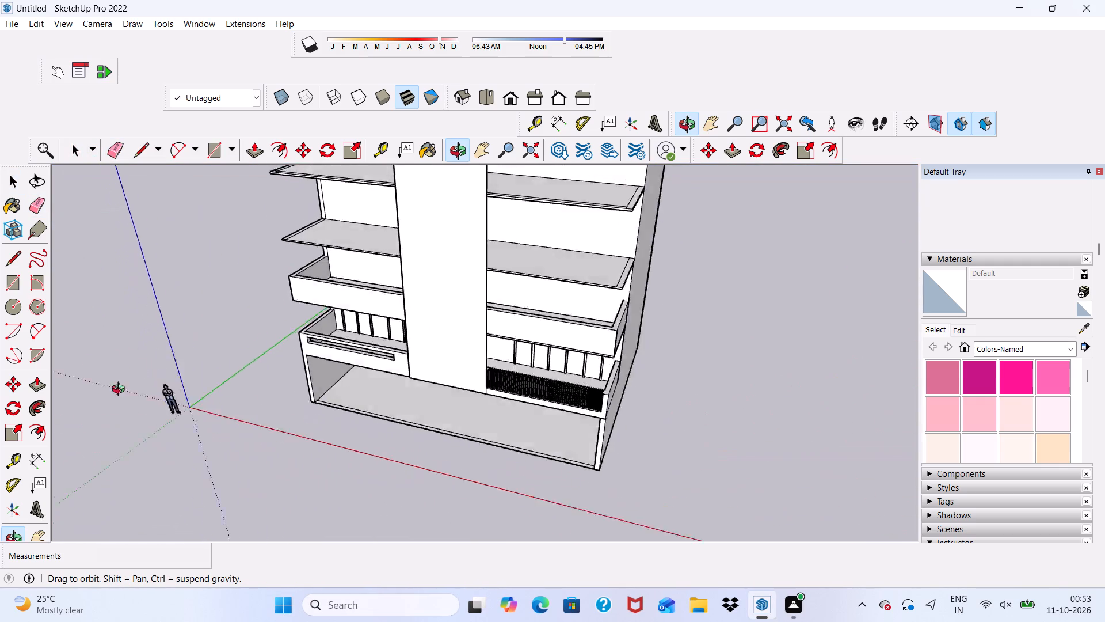
middle_drag(121, 390, 59, 496)
scroll(514, 343, up, 5)
scroll(532, 427, up, 6)
scroll(552, 420, down, 2)
middle_drag(555, 415, 599, 291)
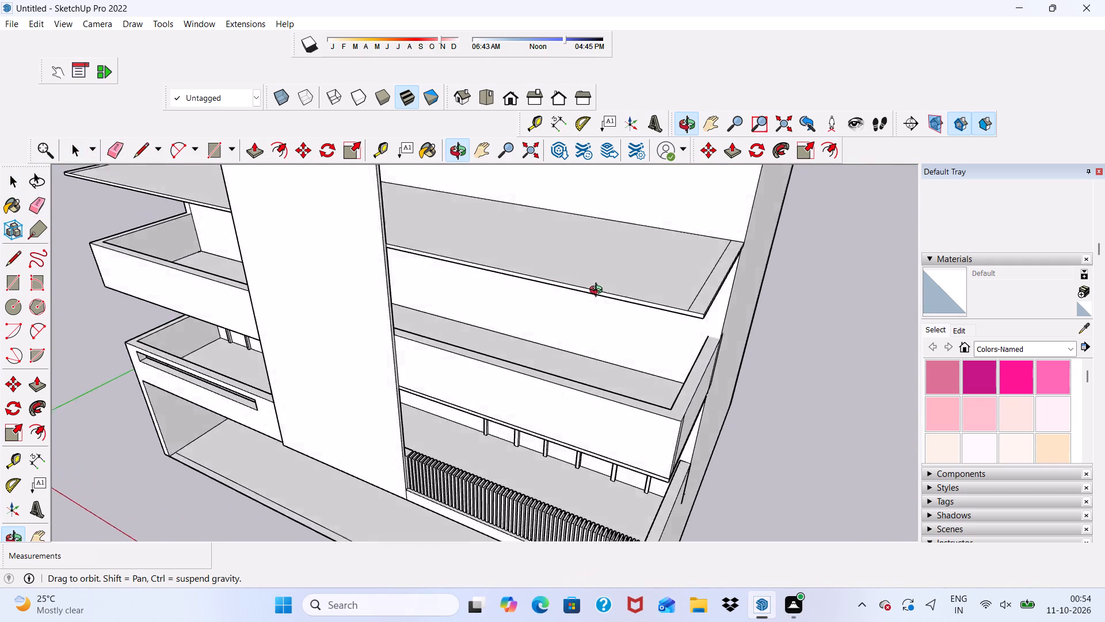
middle_drag(599, 291, 626, 269)
scroll(634, 336, down, 6)
middle_drag(653, 337, 704, 234)
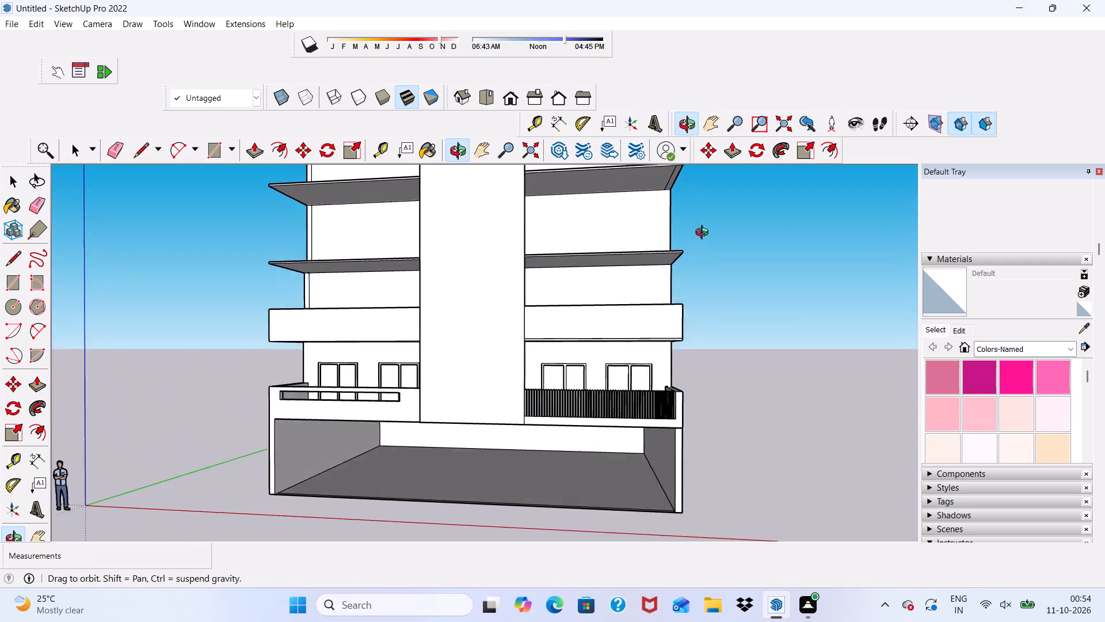
middle_drag(704, 234, 715, 243)
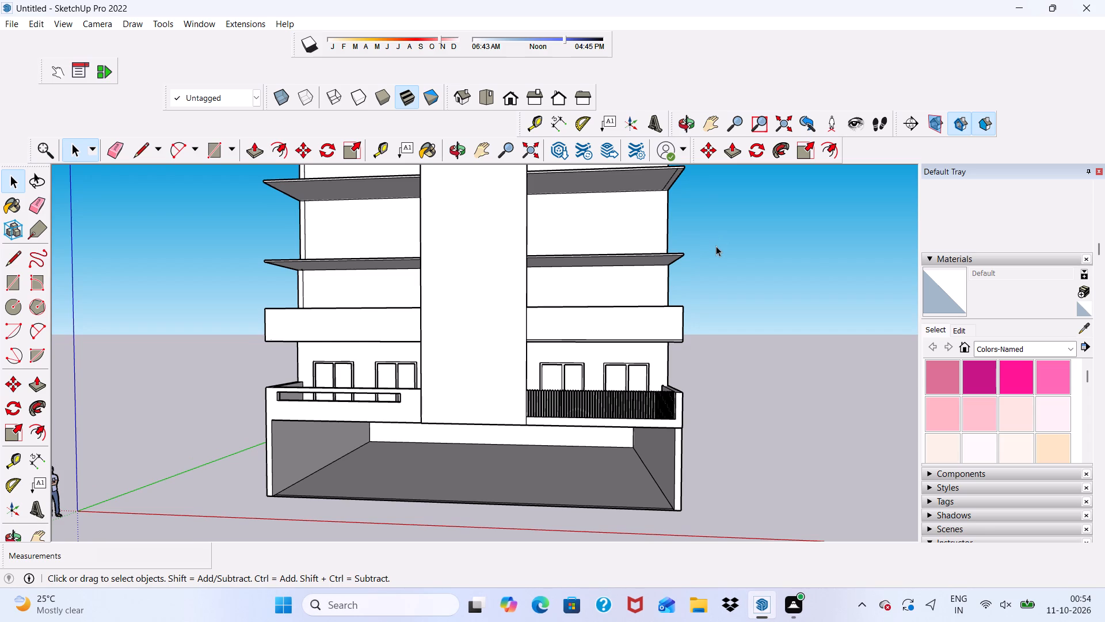
scroll(716, 246, up, 1)
scroll(719, 274, down, 5)
scroll(675, 288, up, 5)
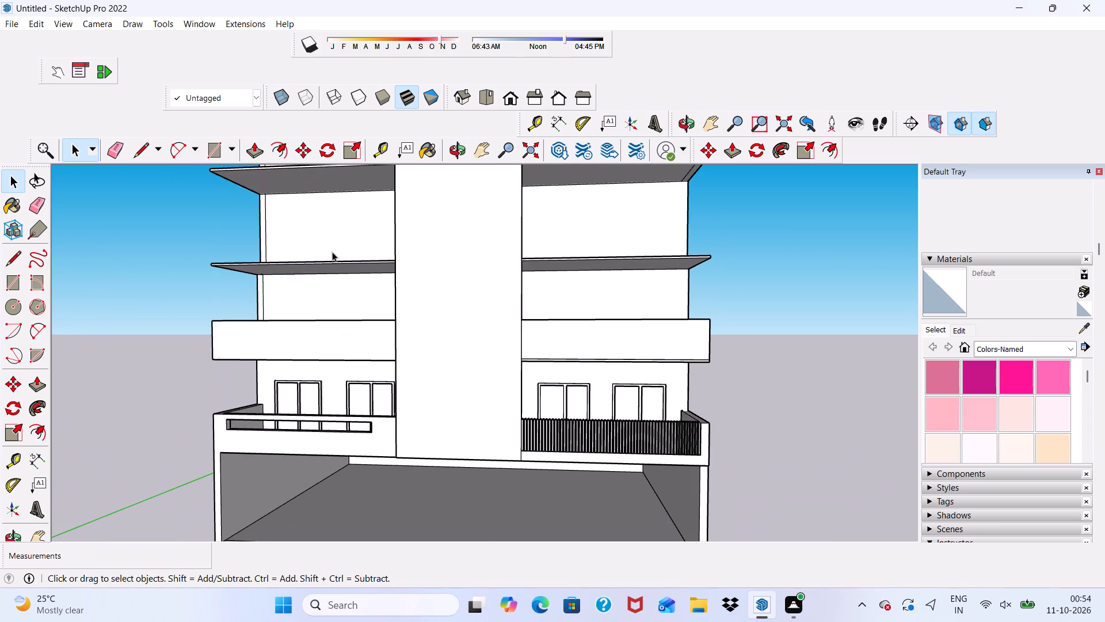
Draw a long horizontal rectangle about 15' 8 1/2" by 10 5/16" near the top of the solid parapet above the slatted one.
click(222, 148)
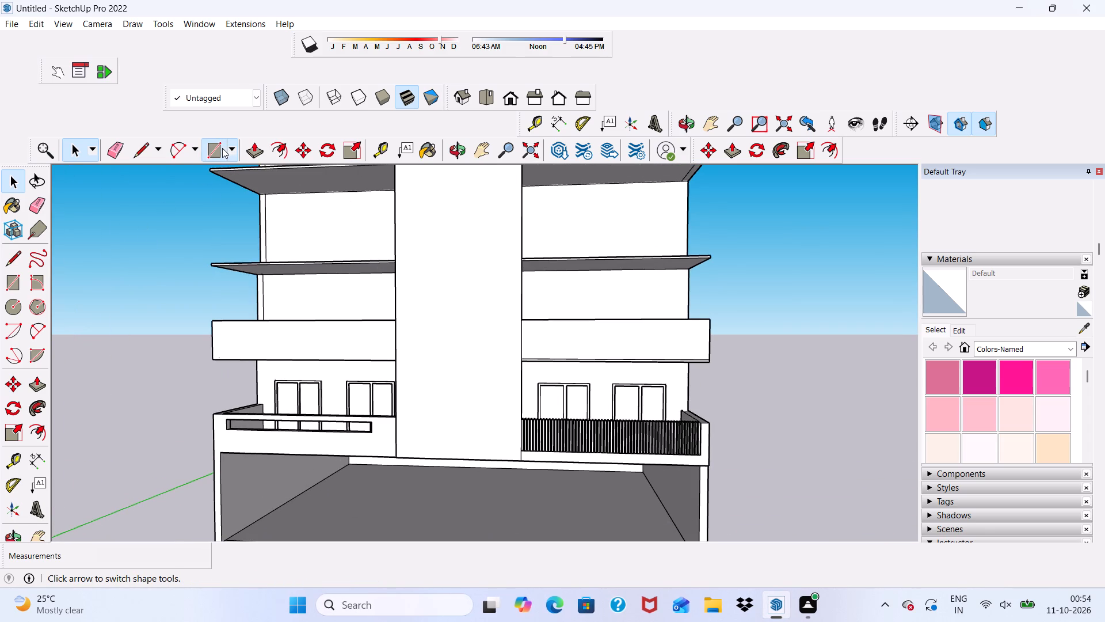
scroll(447, 259, up, 1)
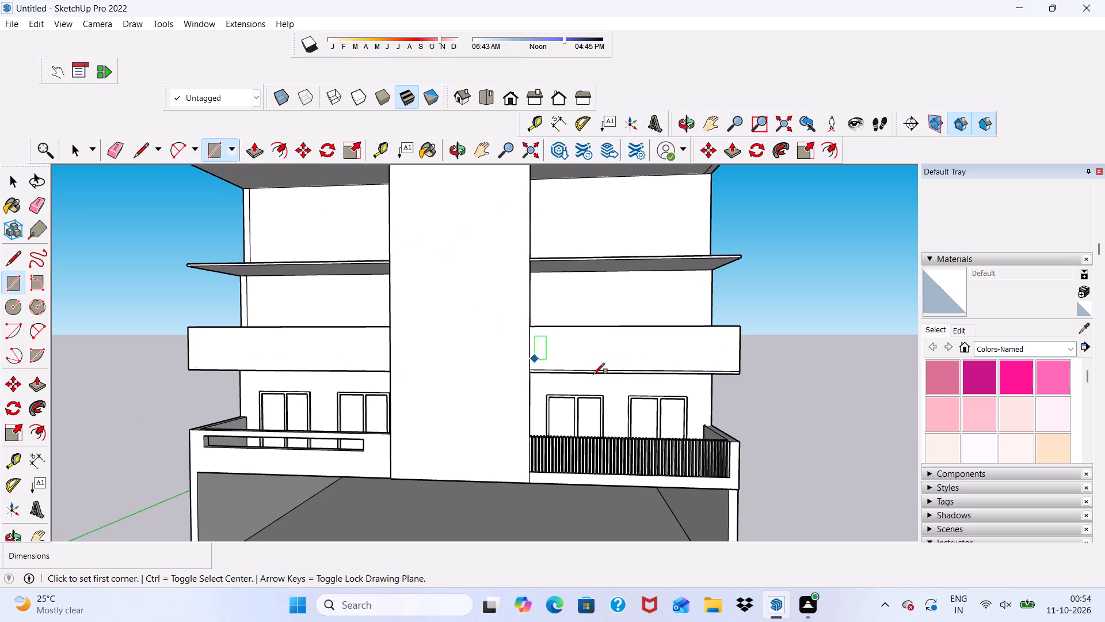
scroll(632, 376, up, 6)
middle_drag(574, 335, 464, 408)
scroll(439, 339, up, 5)
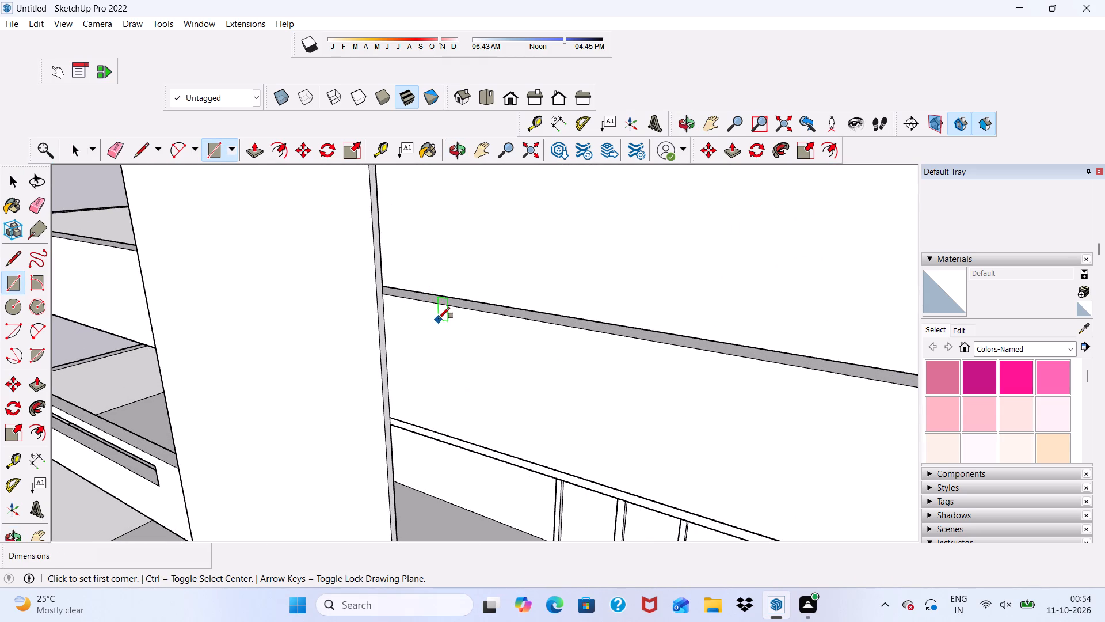
click(438, 318)
scroll(494, 347, down, 10)
scroll(652, 385, up, 5)
scroll(627, 397, down, 3)
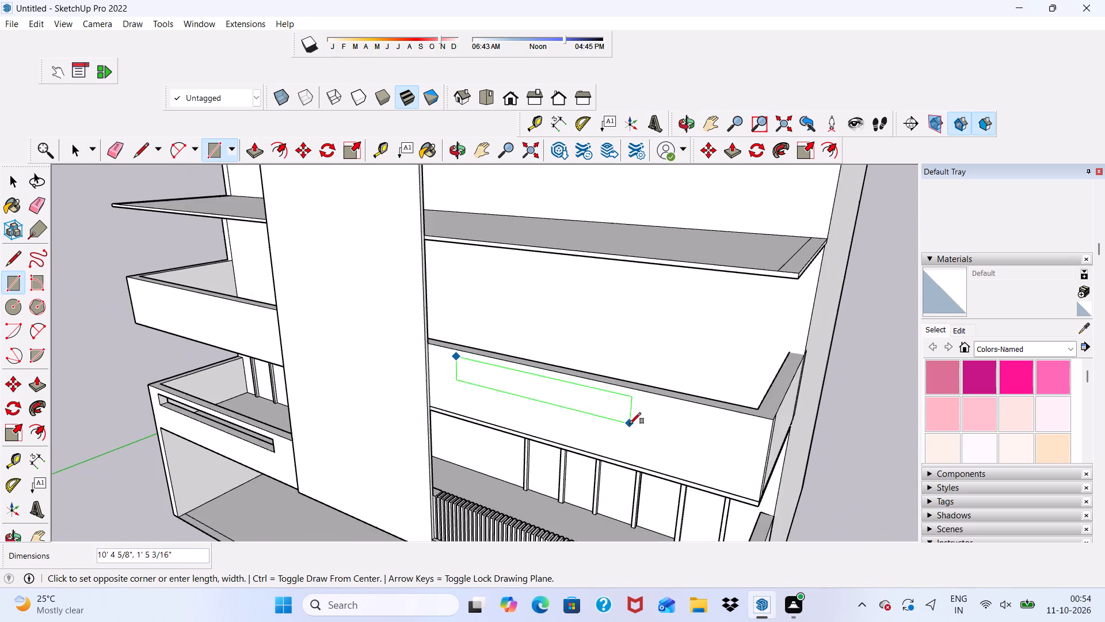
scroll(657, 400, up, 1)
scroll(654, 401, down, 1)
middle_drag(652, 403, 683, 223)
scroll(692, 257, up, 2)
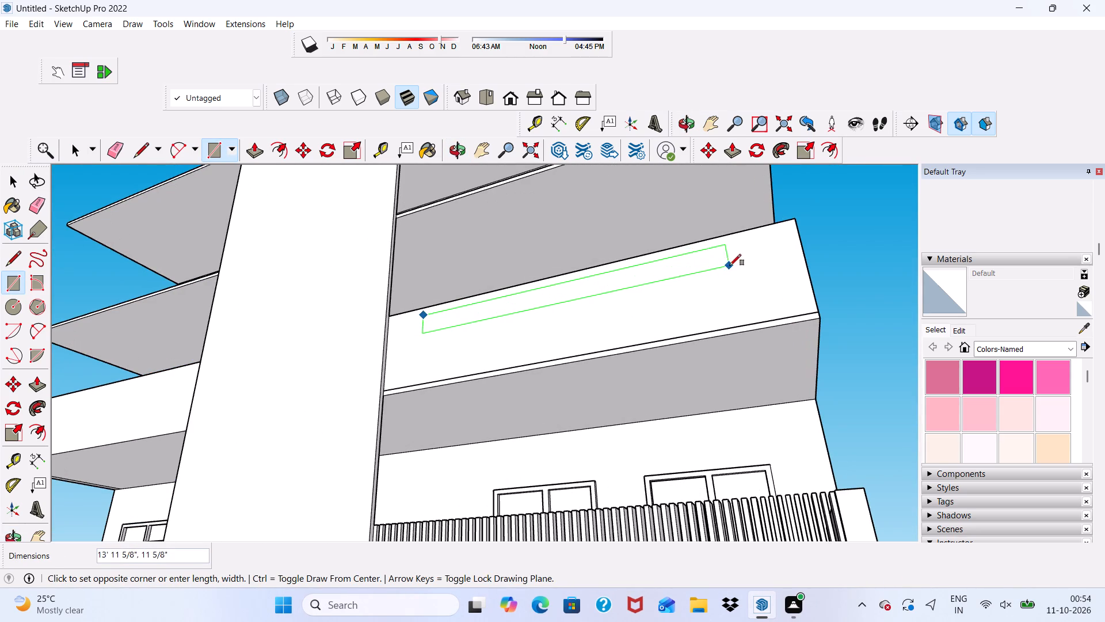
click(778, 252)
key(space)
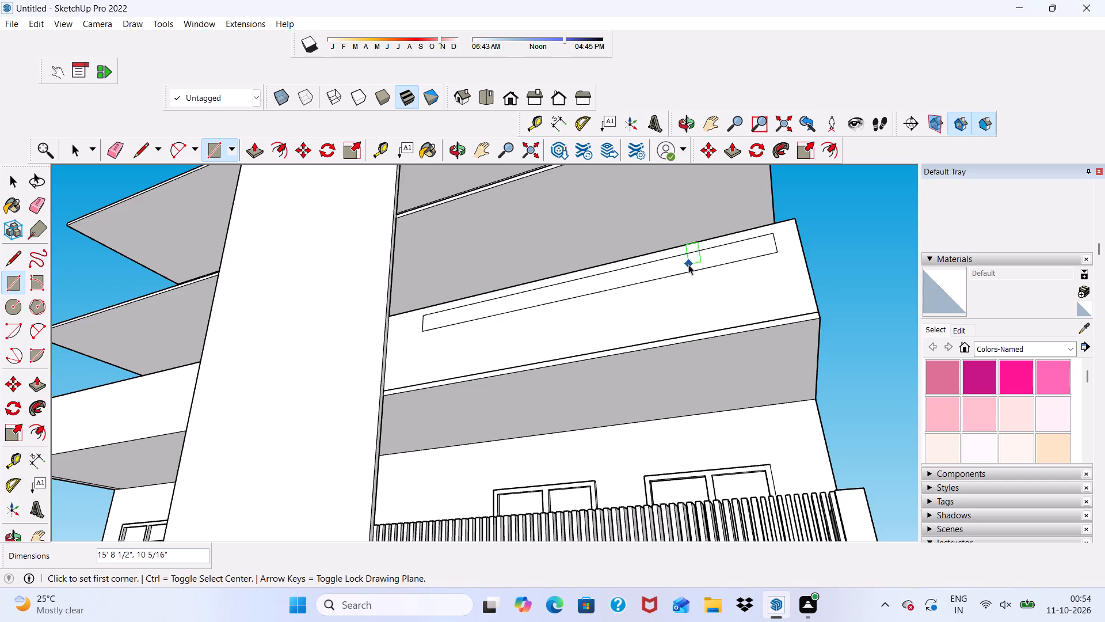
Push the long rectangle through the parapet's full thickness to its inner face, cutting an open slot.
middle_drag(679, 257, 674, 419)
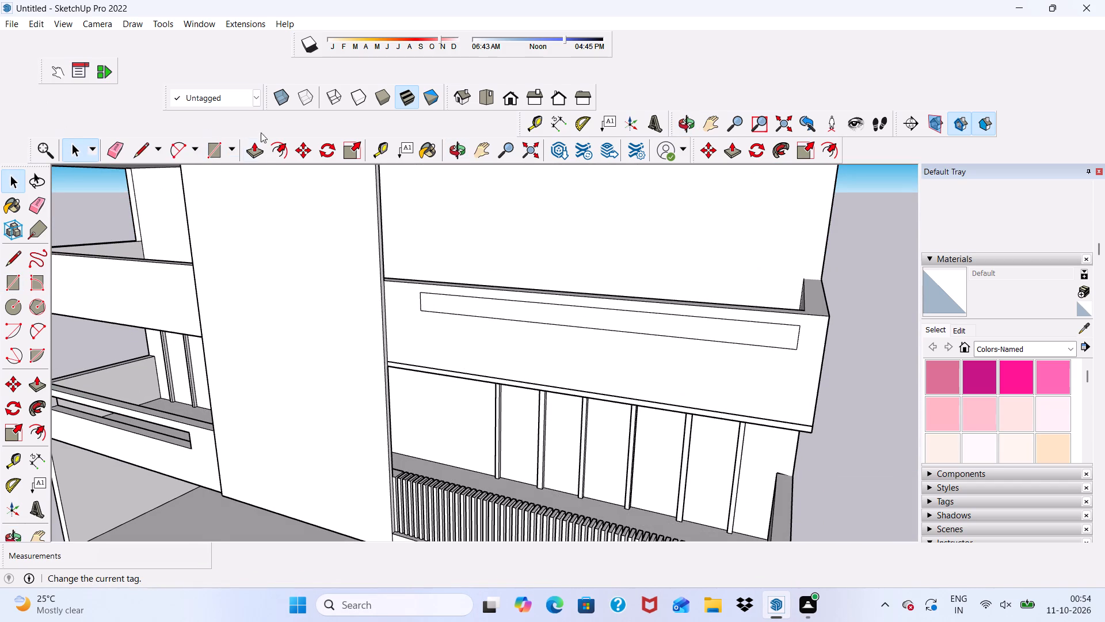
click(247, 143)
scroll(517, 289, up, 4)
click(501, 315)
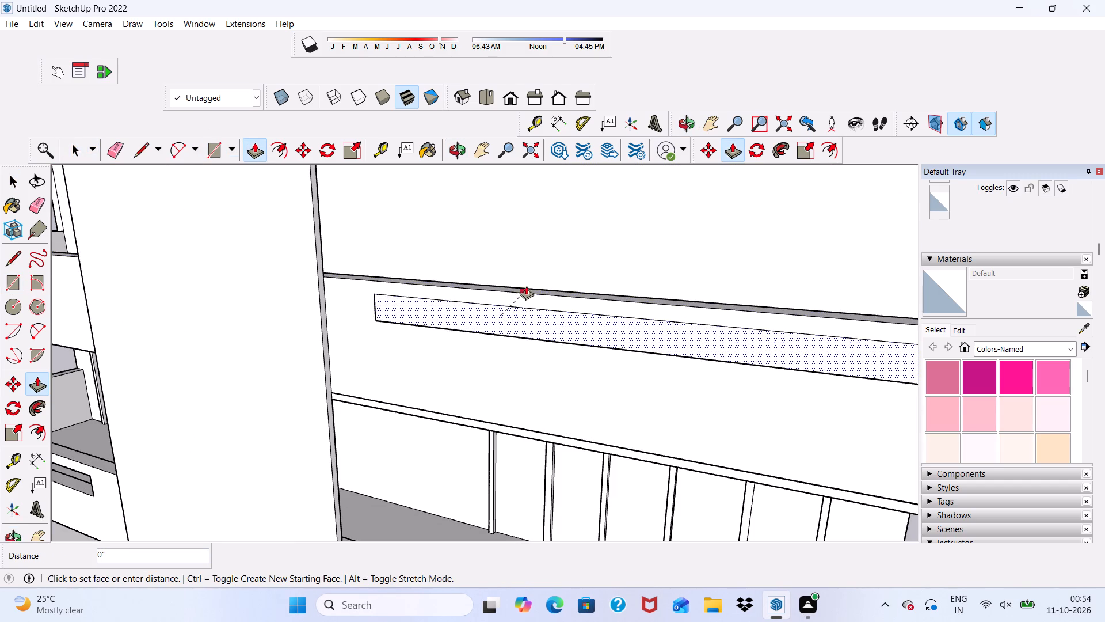
middle_drag(523, 298, 486, 364)
scroll(485, 363, up, 4)
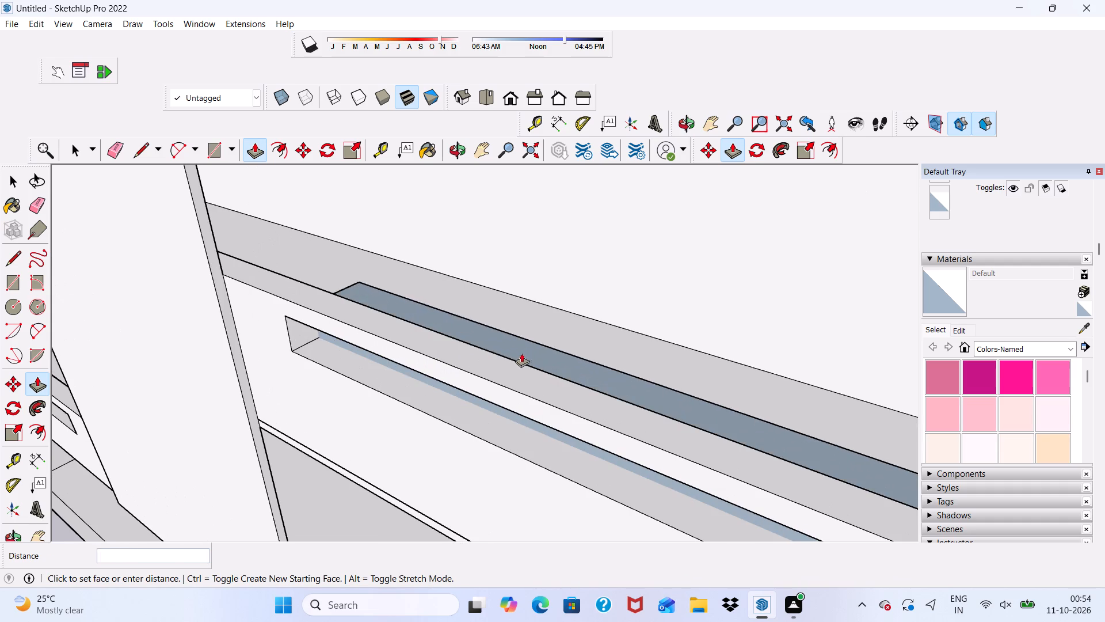
click(527, 363)
scroll(517, 329, down, 5)
middle_drag(482, 337, 584, 251)
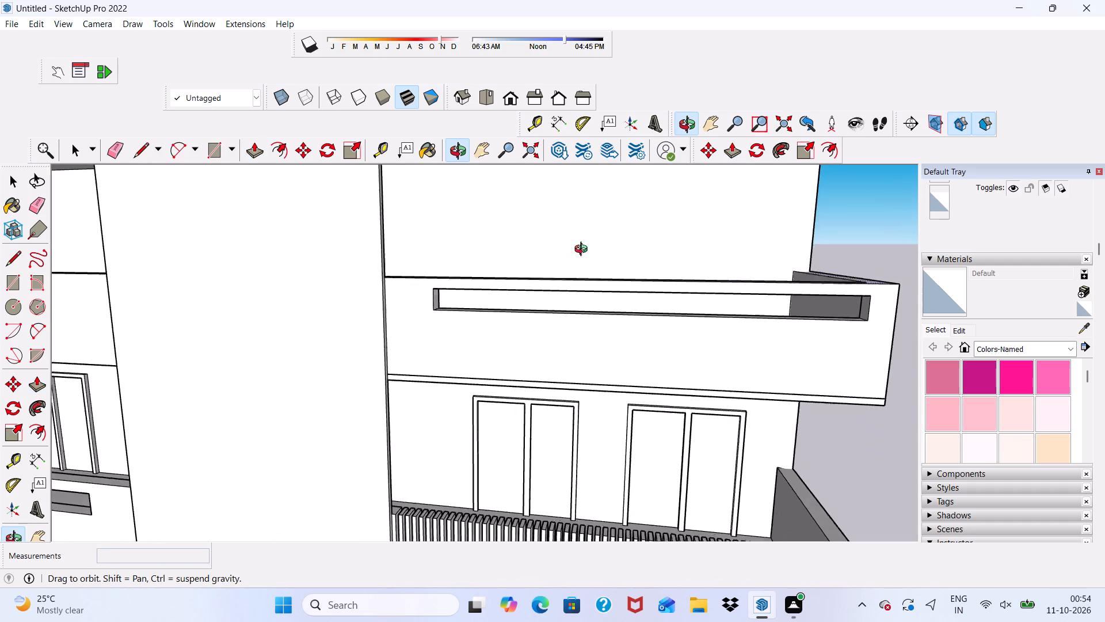
middle_drag(584, 251, 586, 249)
key(space)
scroll(608, 272, down, 6)
key(space)
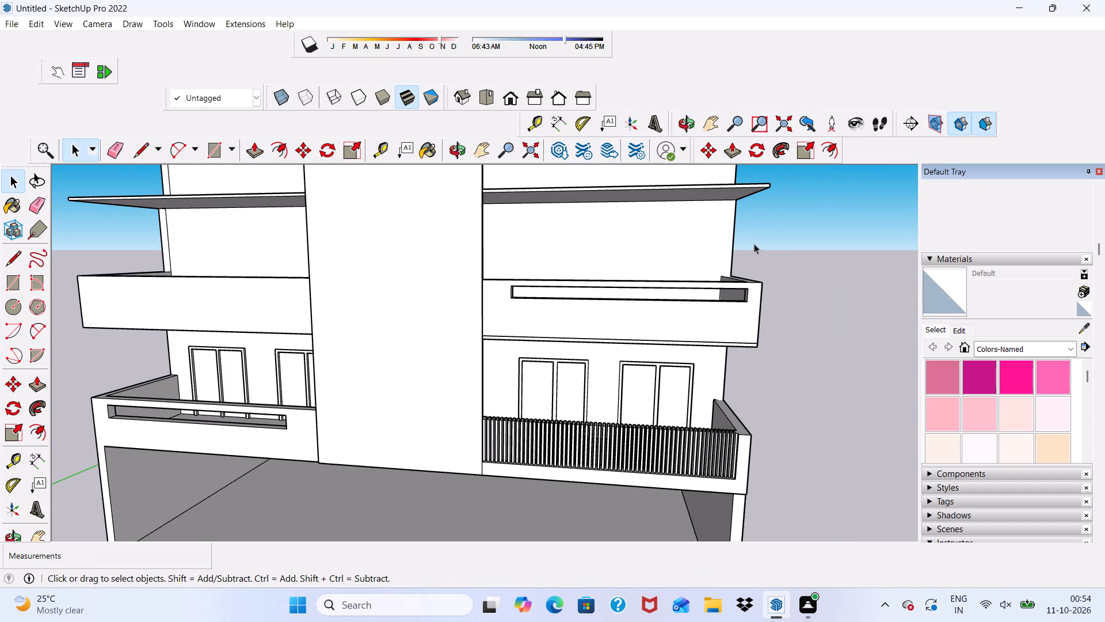
Draw a full-height vertical strip 4' 3 1/16" by 9" at the outer end of the solid parapet above the slotted one.
click(754, 244)
scroll(731, 256, down, 6)
scroll(353, 301, up, 4)
middle_drag(306, 293, 322, 338)
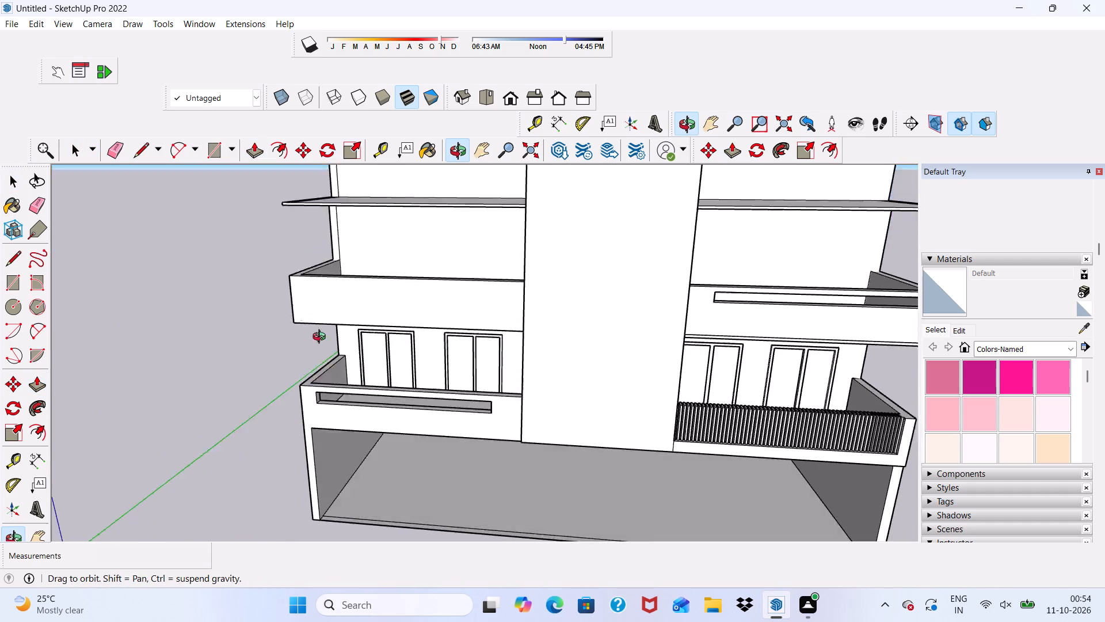
middle_drag(322, 338, 331, 365)
scroll(311, 331, up, 4)
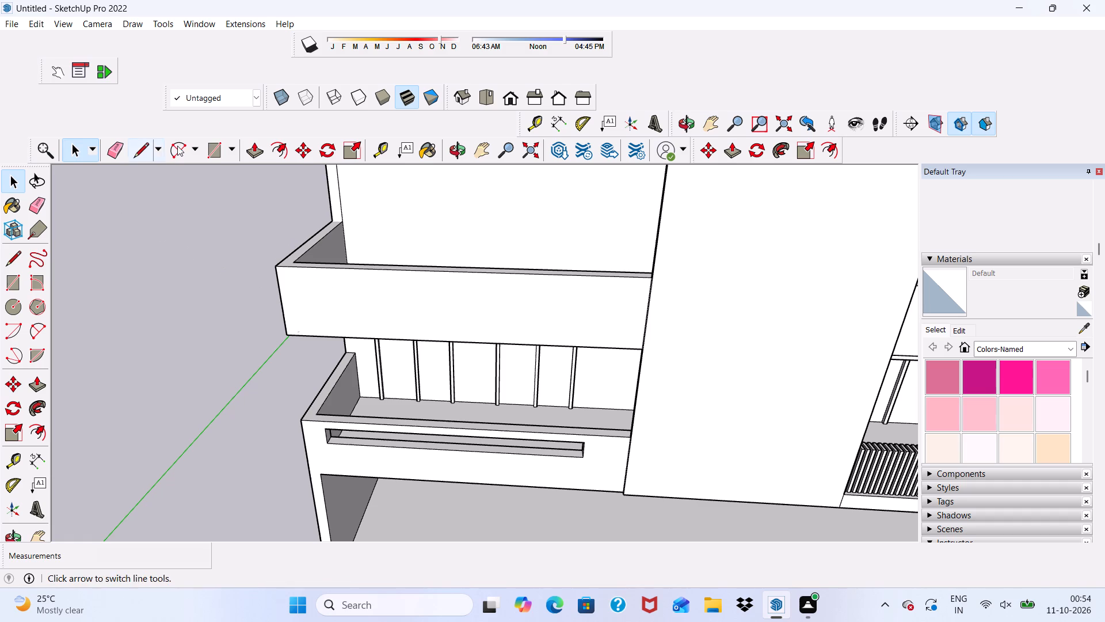
click(215, 147)
scroll(277, 308, up, 3)
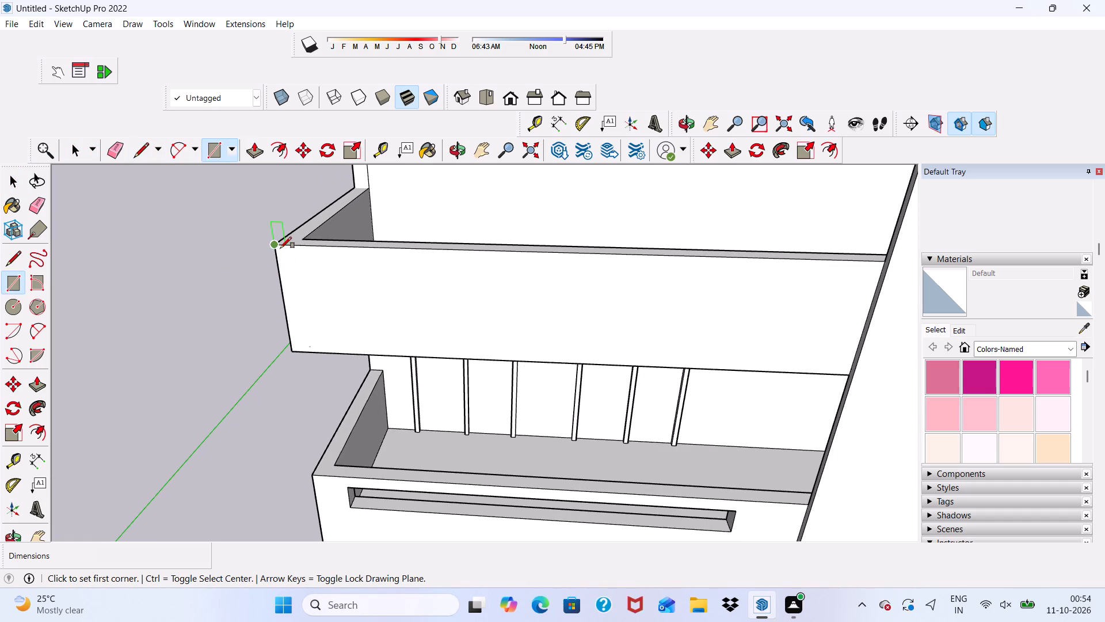
click(274, 251)
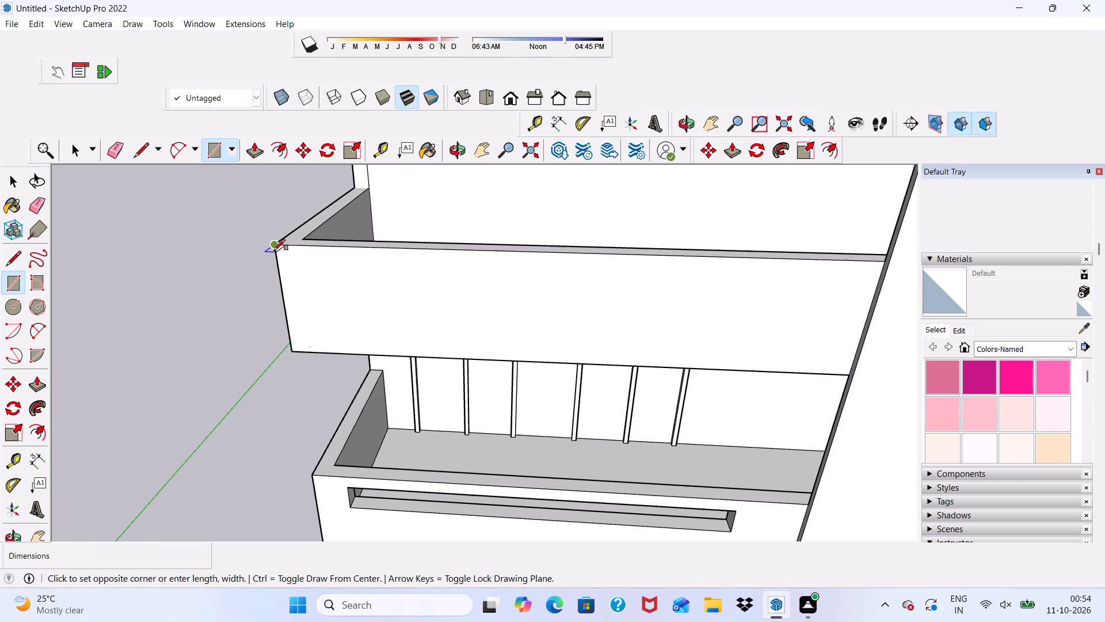
click(311, 352)
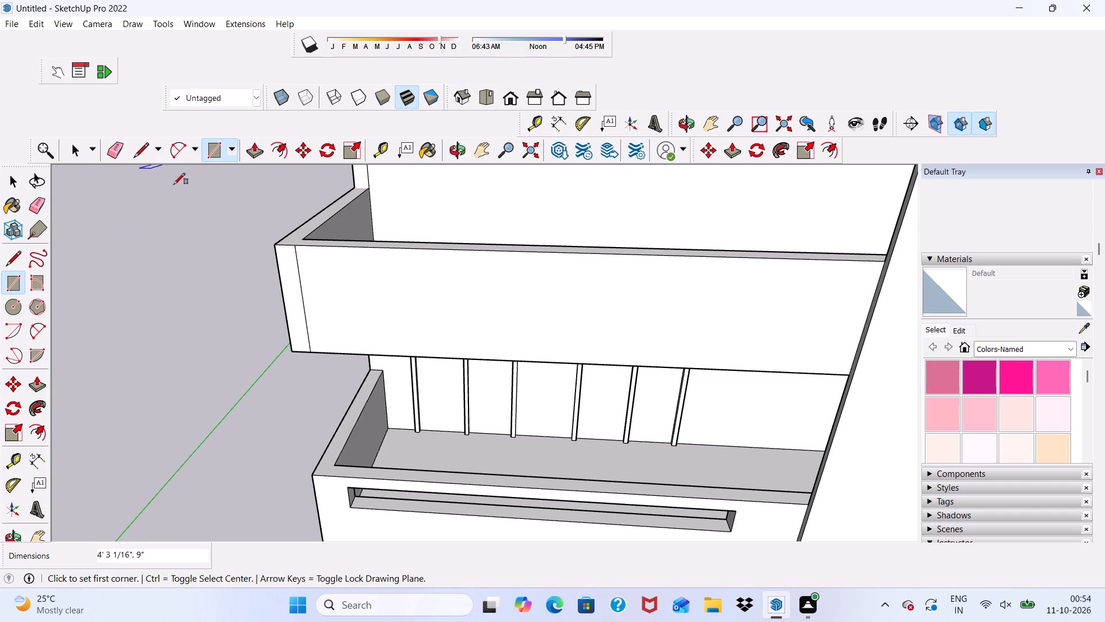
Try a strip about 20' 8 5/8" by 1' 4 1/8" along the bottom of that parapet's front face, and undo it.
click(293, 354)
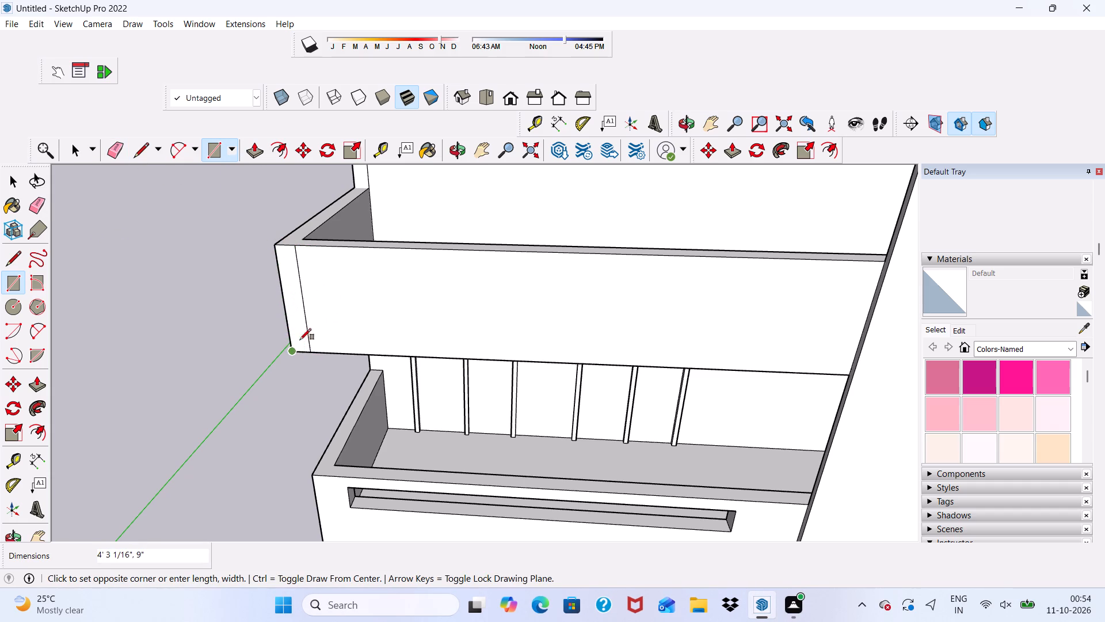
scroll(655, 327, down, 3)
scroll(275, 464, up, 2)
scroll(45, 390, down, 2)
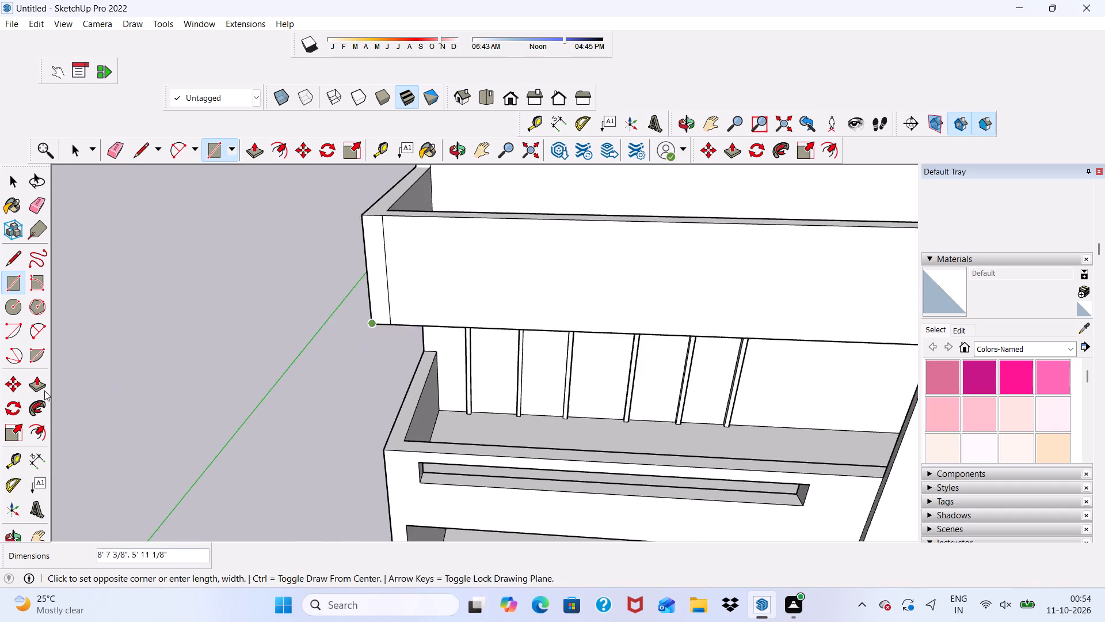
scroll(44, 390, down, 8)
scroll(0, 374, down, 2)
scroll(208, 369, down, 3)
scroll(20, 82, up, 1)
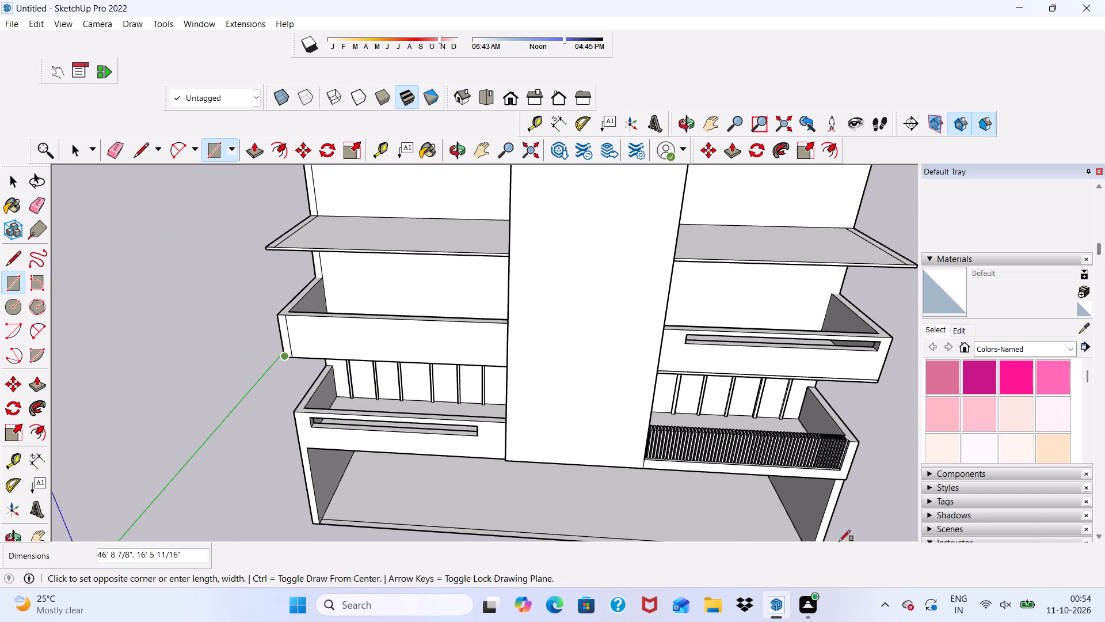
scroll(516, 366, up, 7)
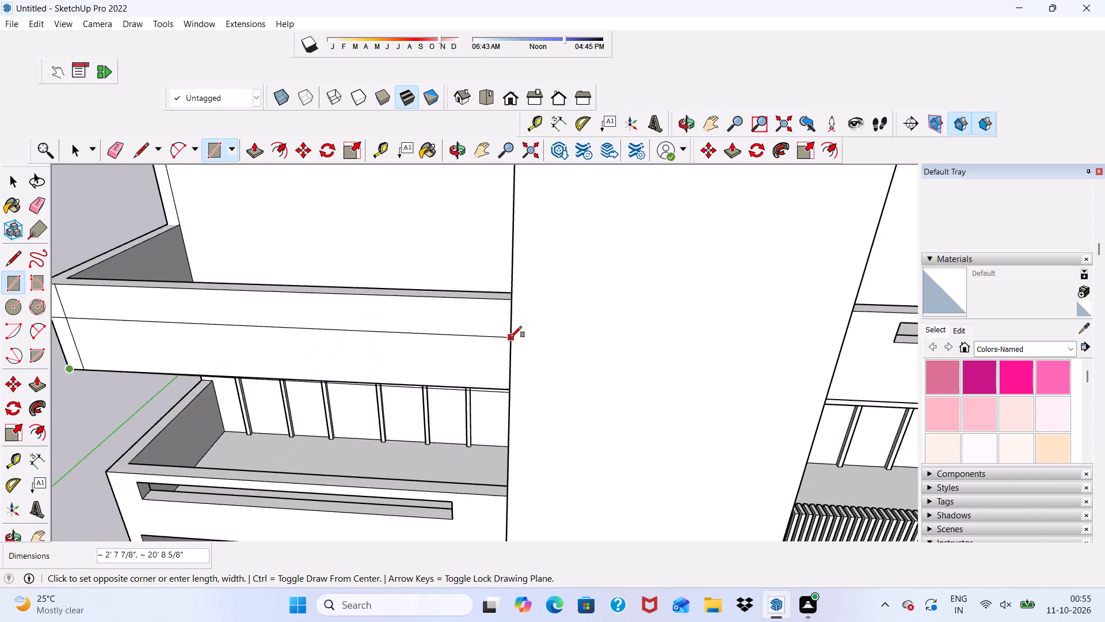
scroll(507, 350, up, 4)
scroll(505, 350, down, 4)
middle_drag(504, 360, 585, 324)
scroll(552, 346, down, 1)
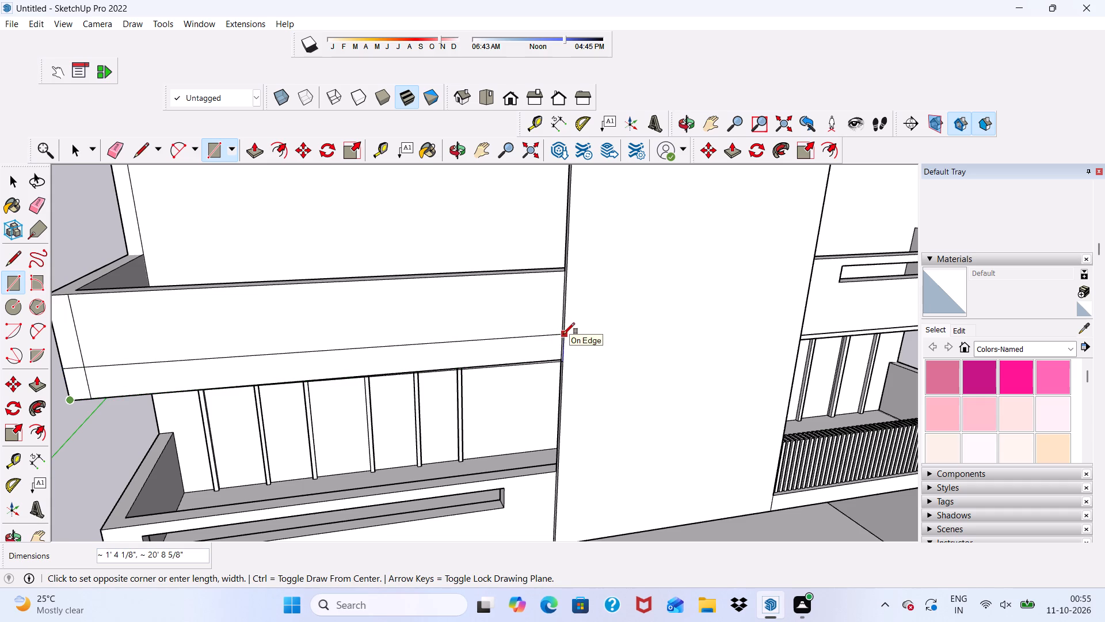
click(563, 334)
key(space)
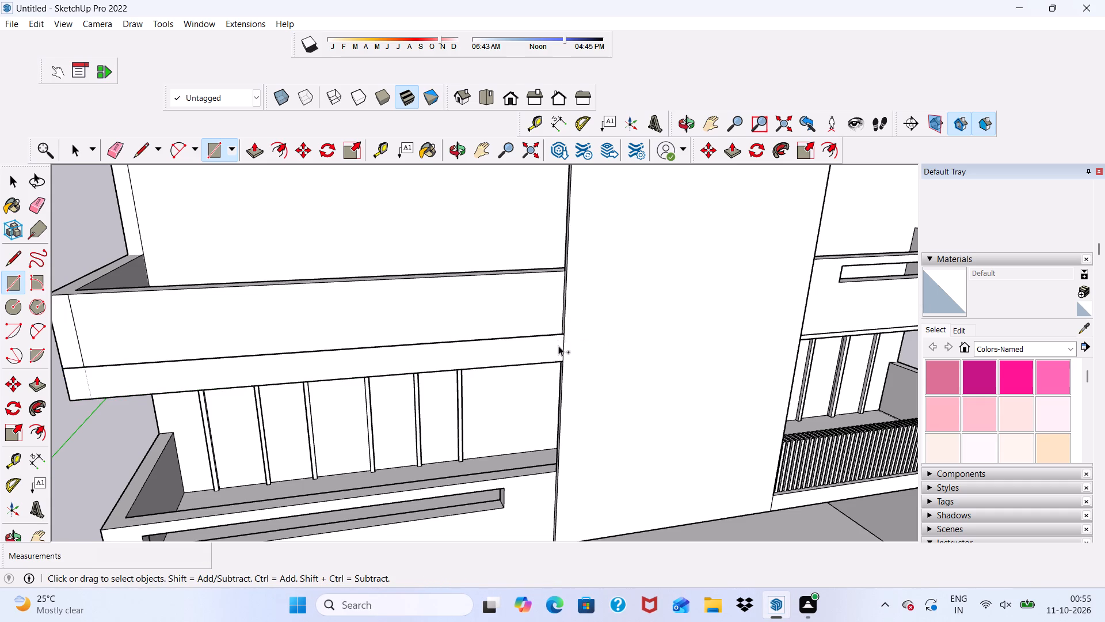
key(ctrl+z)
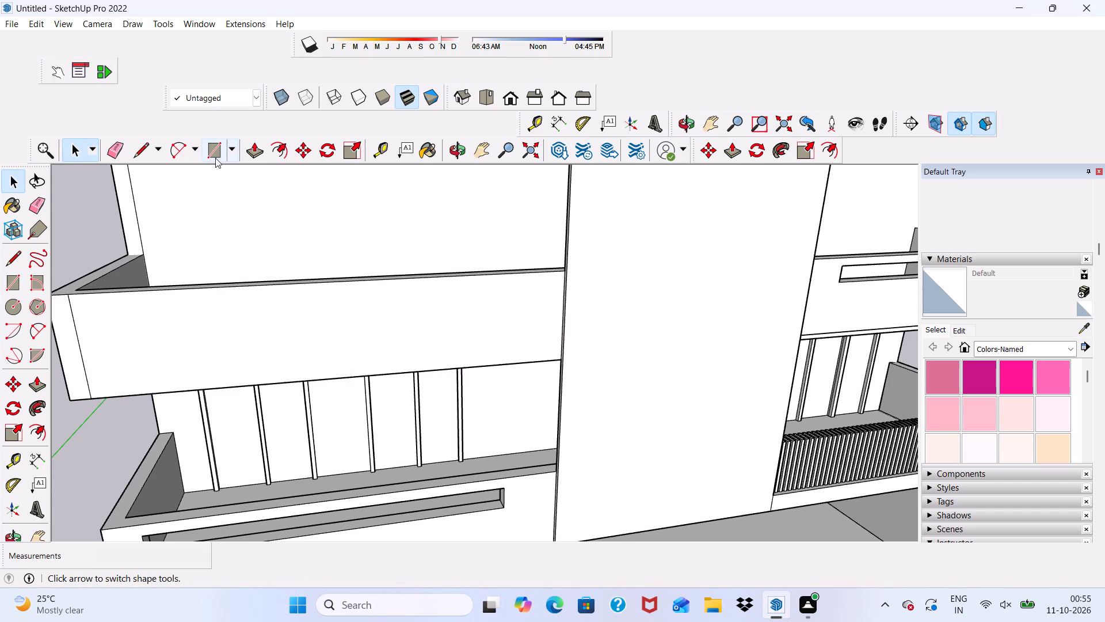
Draw a strip about 20' 8 5/8" by 11 13/16" along the parapet's bottom edge, from its outer corner to the central panel.
click(214, 150)
scroll(358, 227, down, 6)
scroll(279, 327, up, 12)
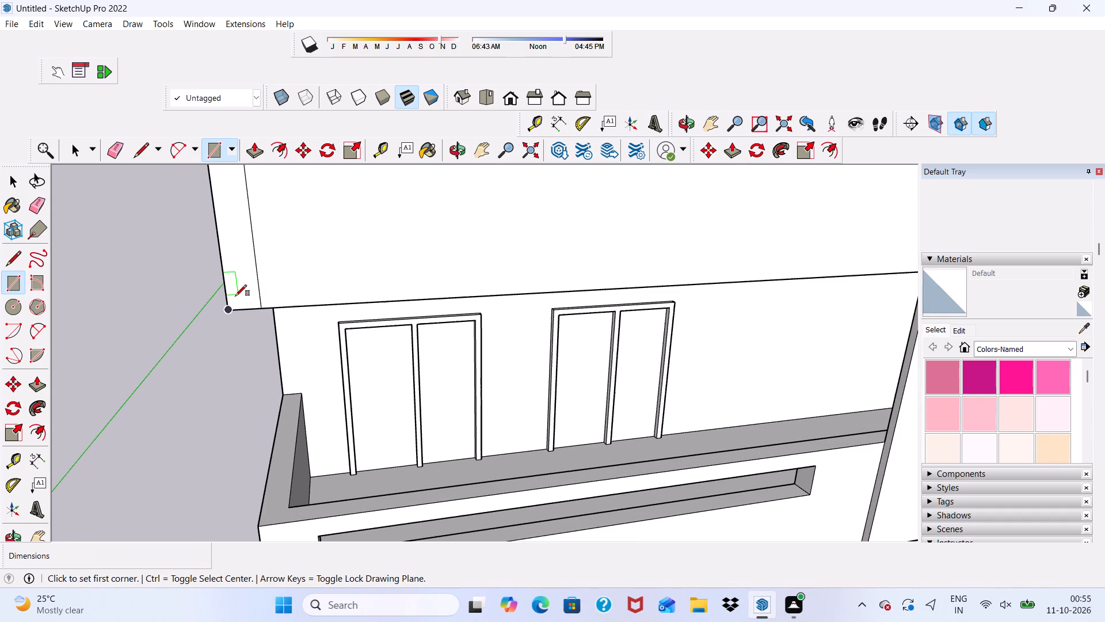
click(227, 310)
scroll(251, 283, down, 5)
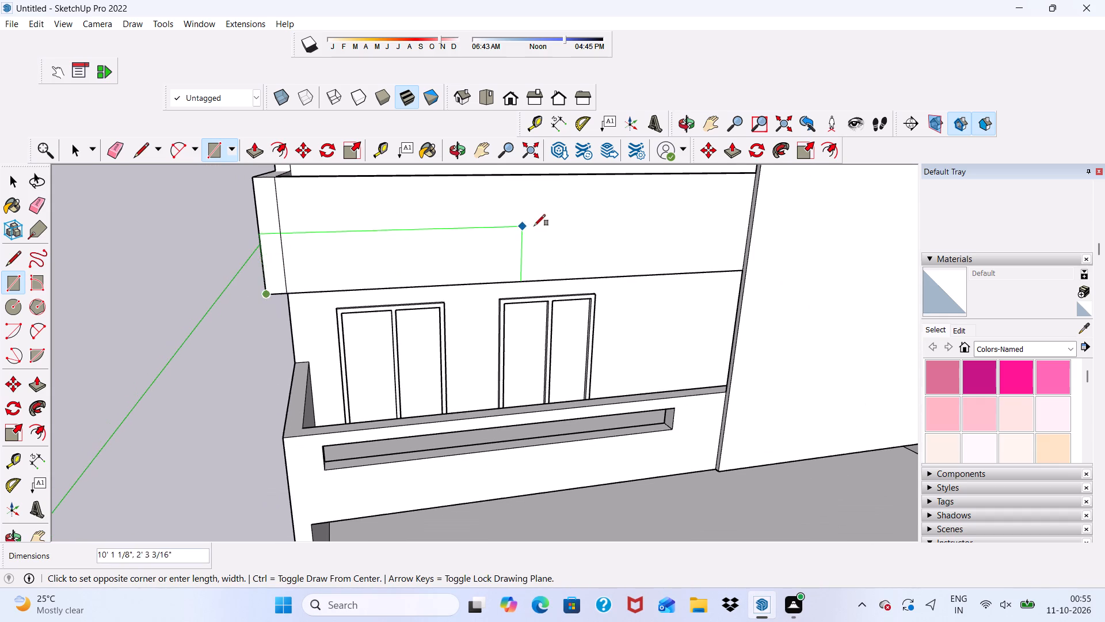
middle_drag(540, 230, 672, 230)
scroll(683, 226, up, 4)
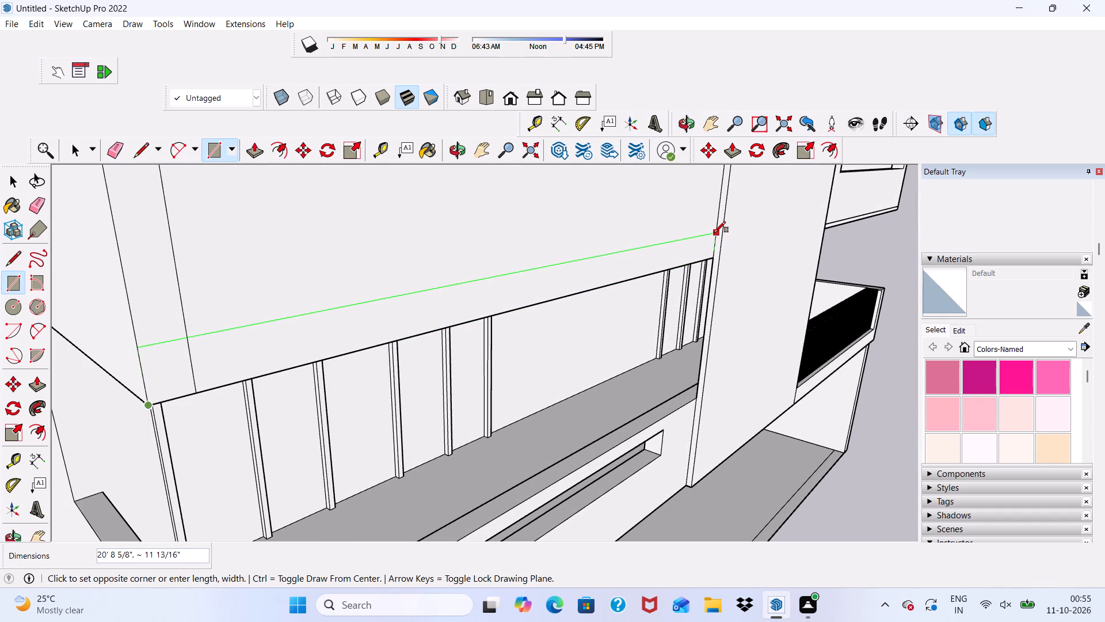
double_click(714, 233)
key(space)
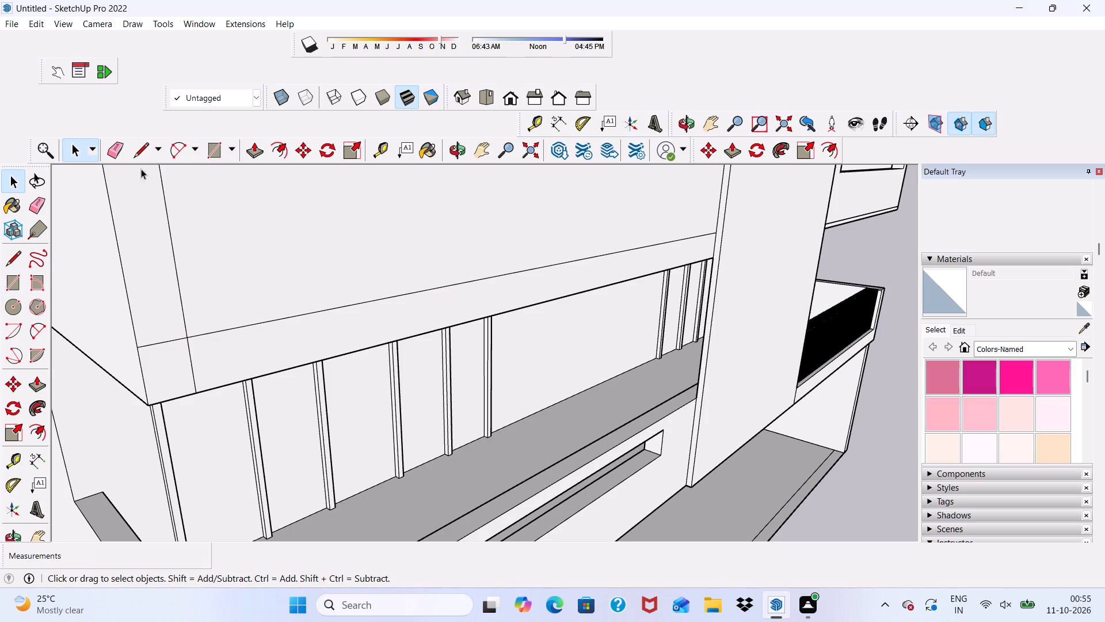
Erase the crossing edges where the vertical and bottom strips overlap, merging them into one L-shaped border.
click(116, 140)
drag(151, 336, 200, 361)
drag(193, 387, 204, 380)
key(space)
scroll(193, 369, up, 1)
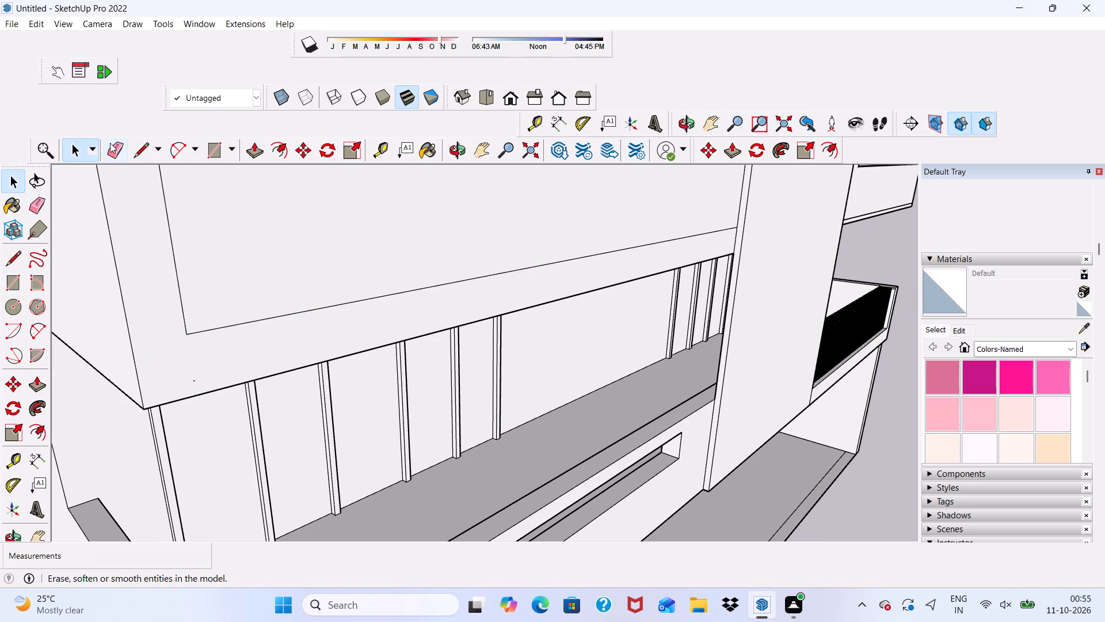
click(112, 144)
drag(197, 379, 196, 386)
click(194, 381)
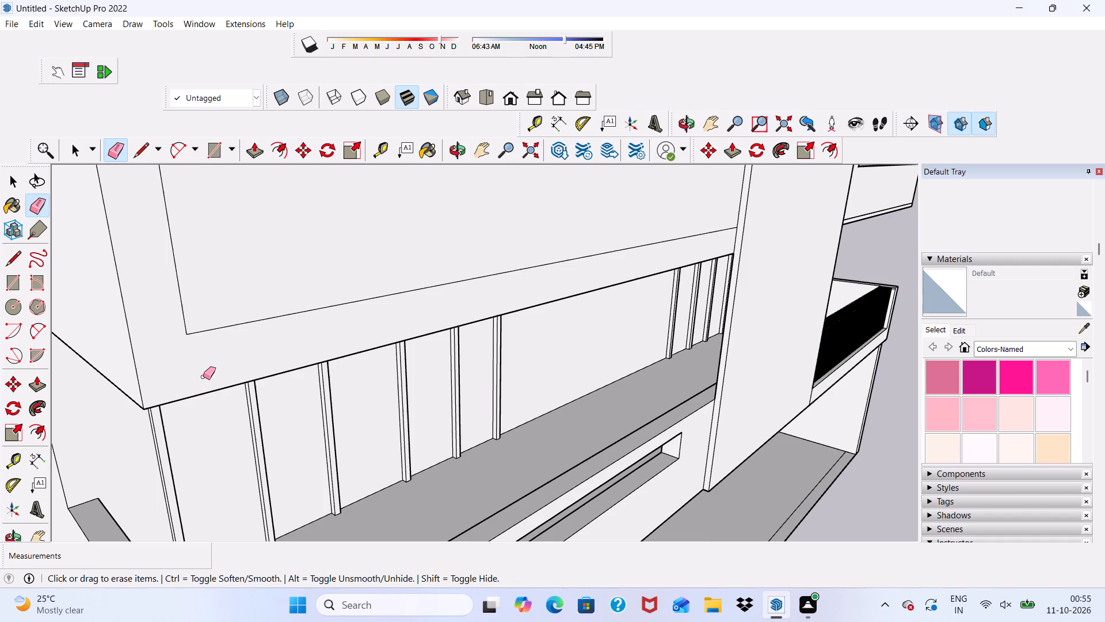
key(space)
Pull the L-shaped border on the parapet's front face outward by 3".
click(256, 151)
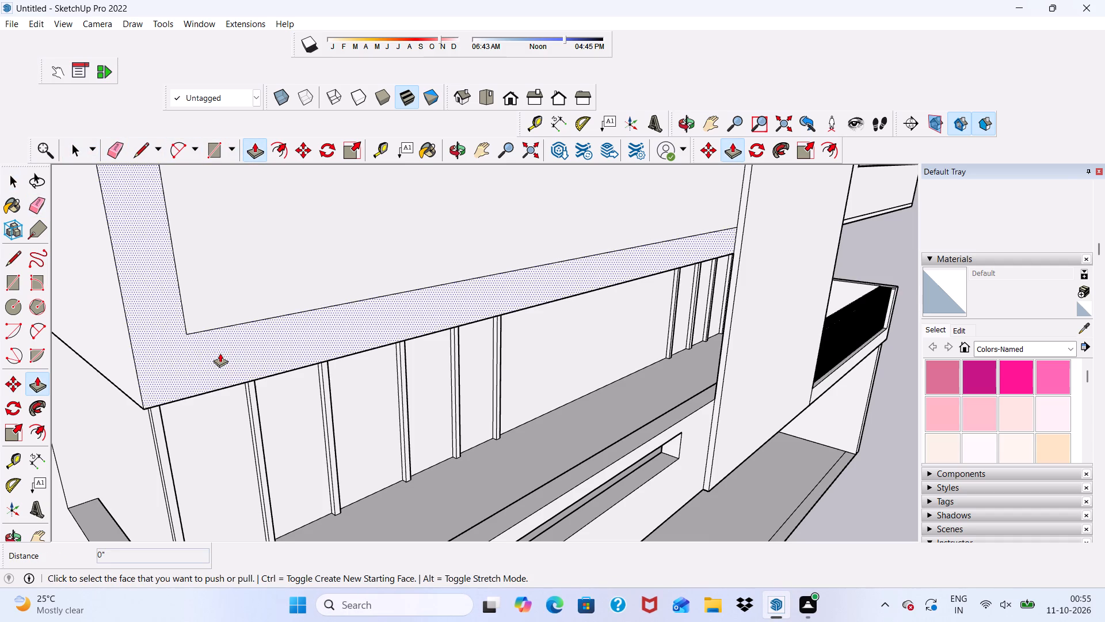
click(218, 354)
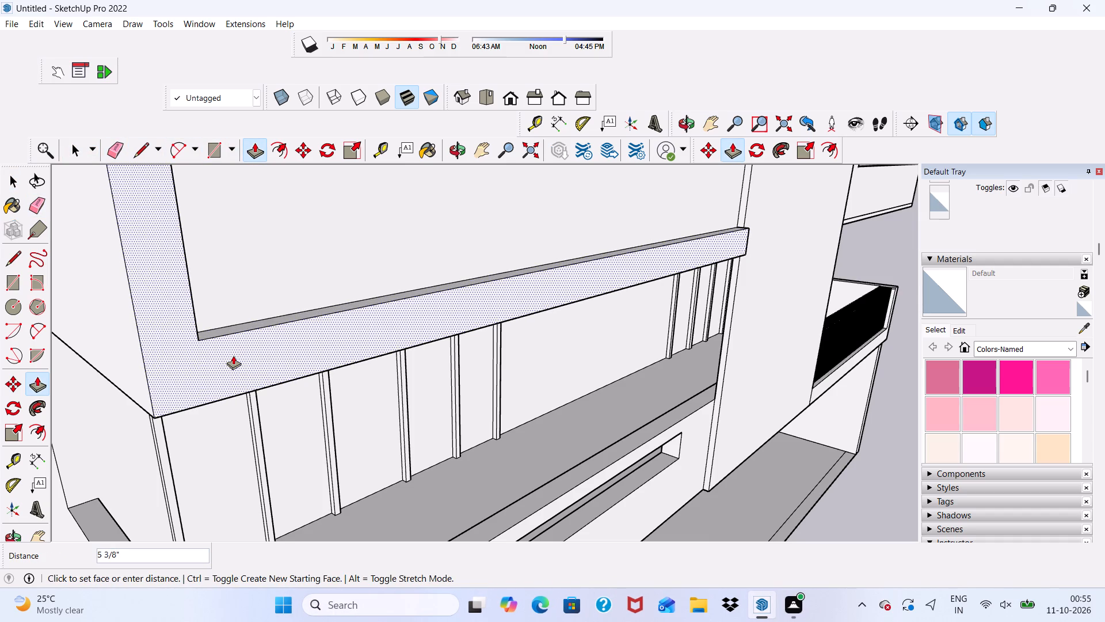
key(3)
key(shift+quotedbl)
key(Return)
key(space)
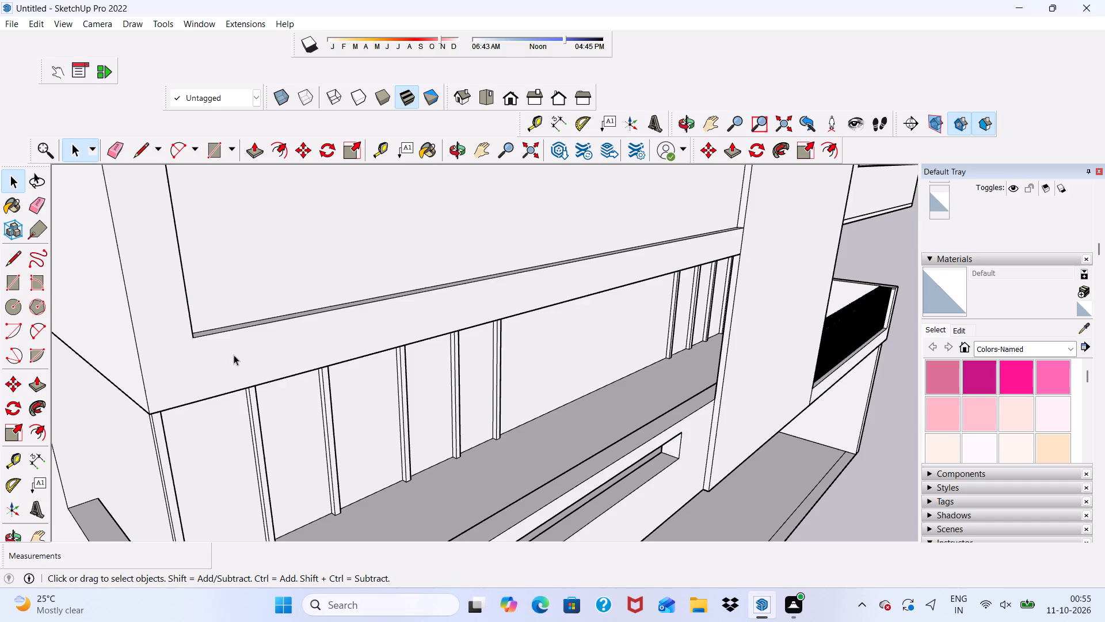
Draw a short line across the parapet's top from its inner edge to the outer corner beside the central panel.
scroll(280, 349, down, 4)
middle_drag(300, 358, 147, 394)
scroll(105, 212, up, 5)
scroll(195, 202, down, 2)
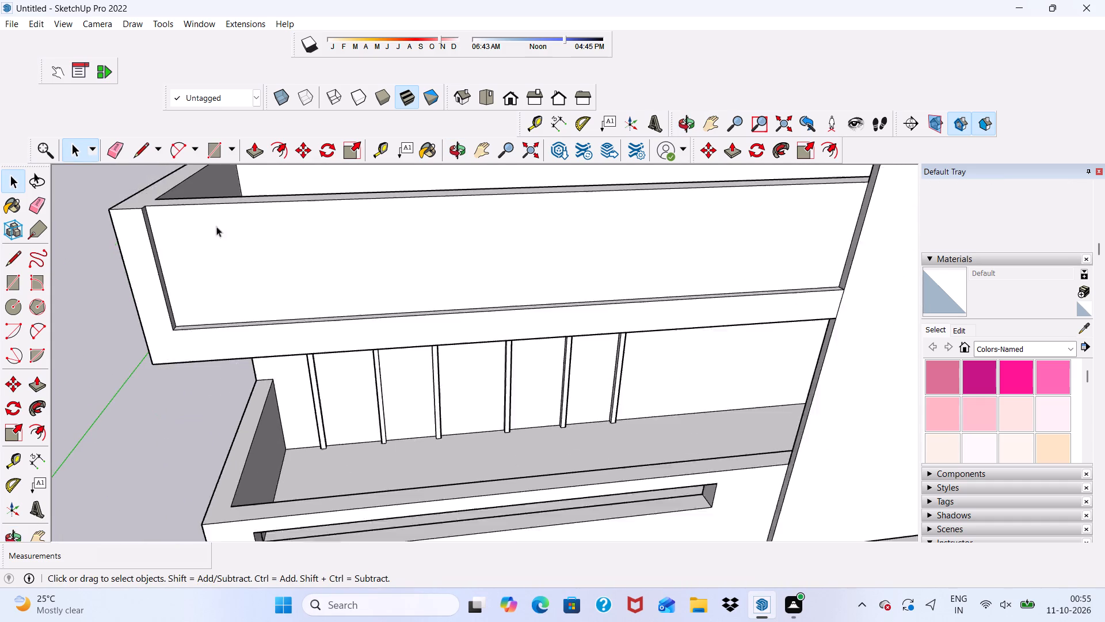
scroll(216, 226, down, 5)
middle_drag(270, 250, 327, 337)
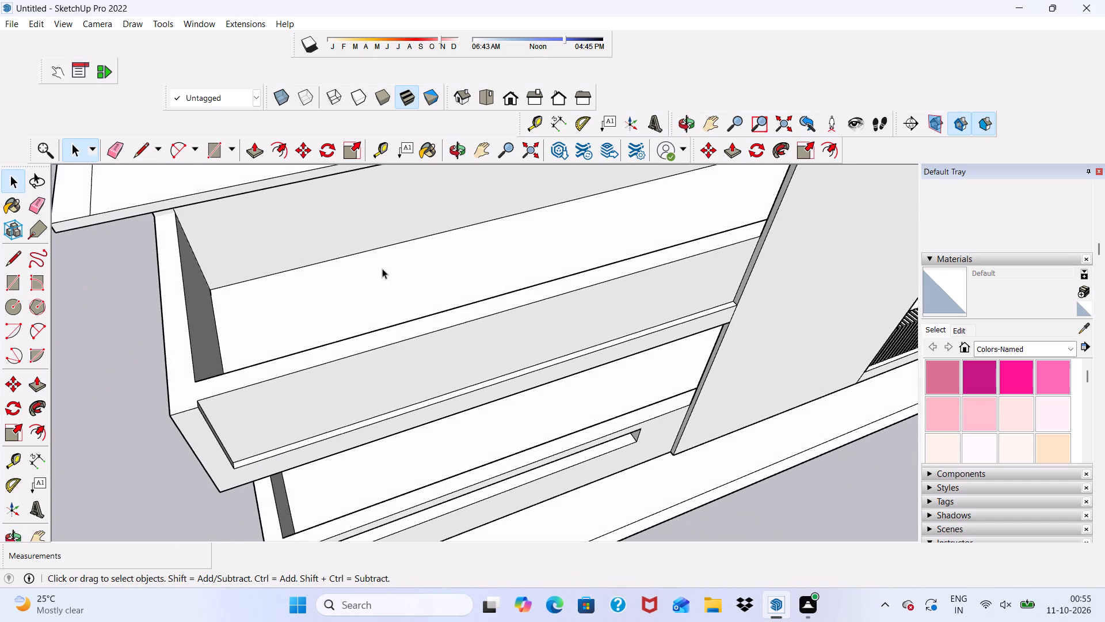
scroll(62, 97, up, 1)
click(132, 153)
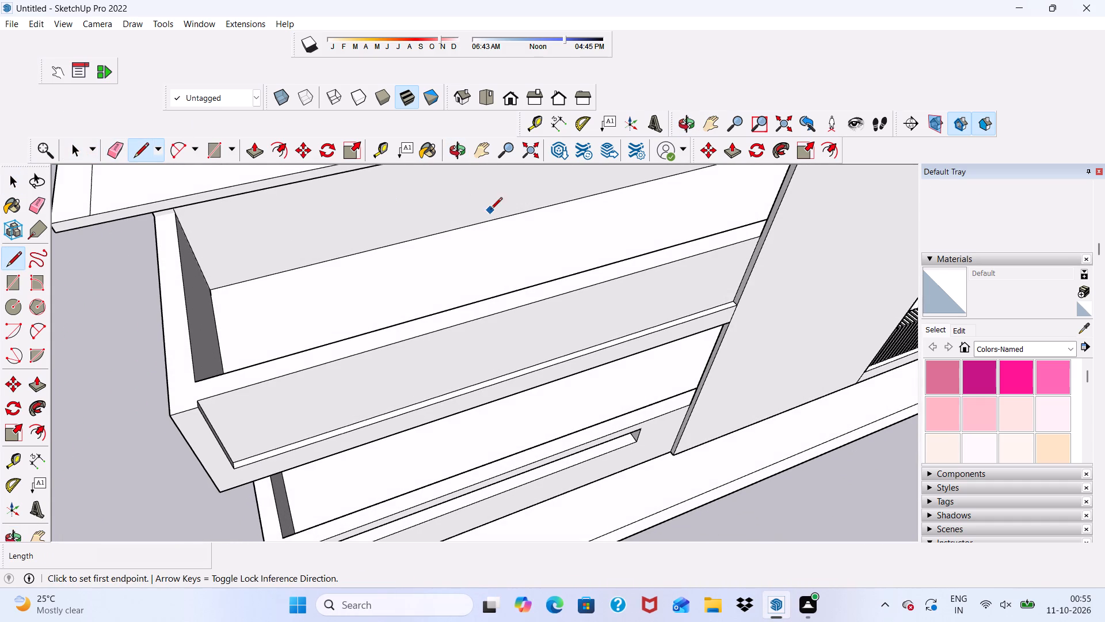
scroll(712, 225, up, 5)
scroll(783, 211, up, 3)
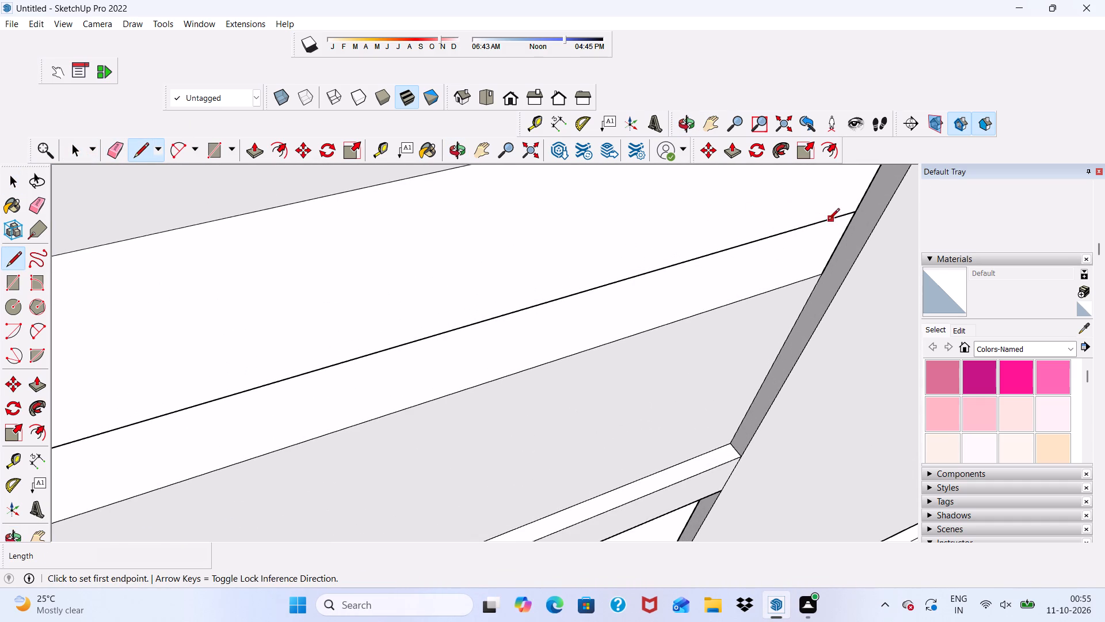
click(815, 223)
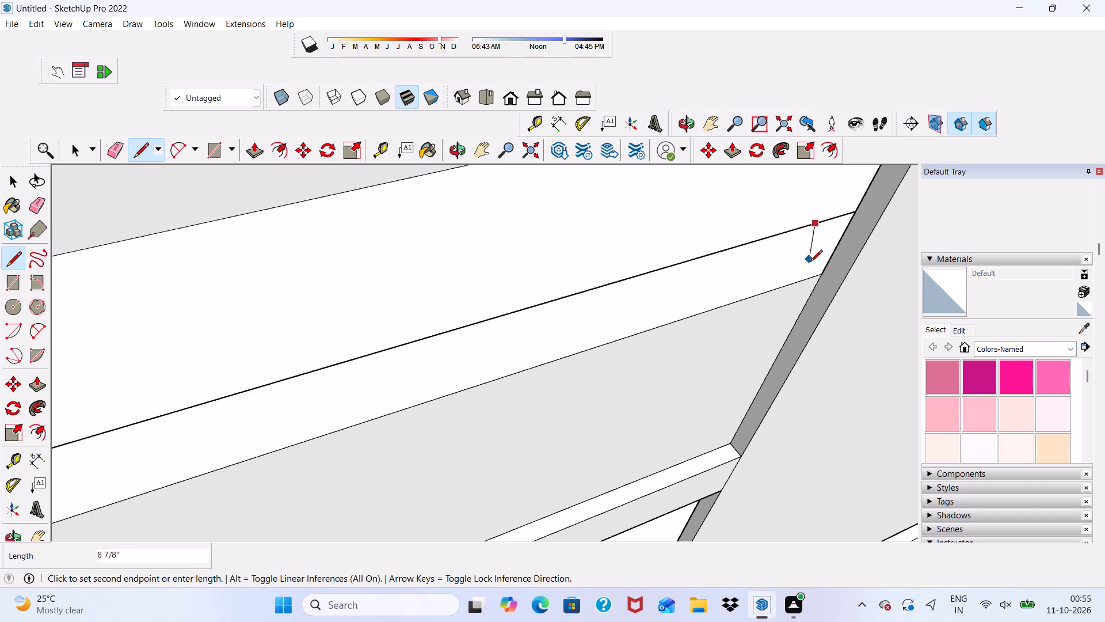
click(826, 276)
scroll(752, 218, down, 7)
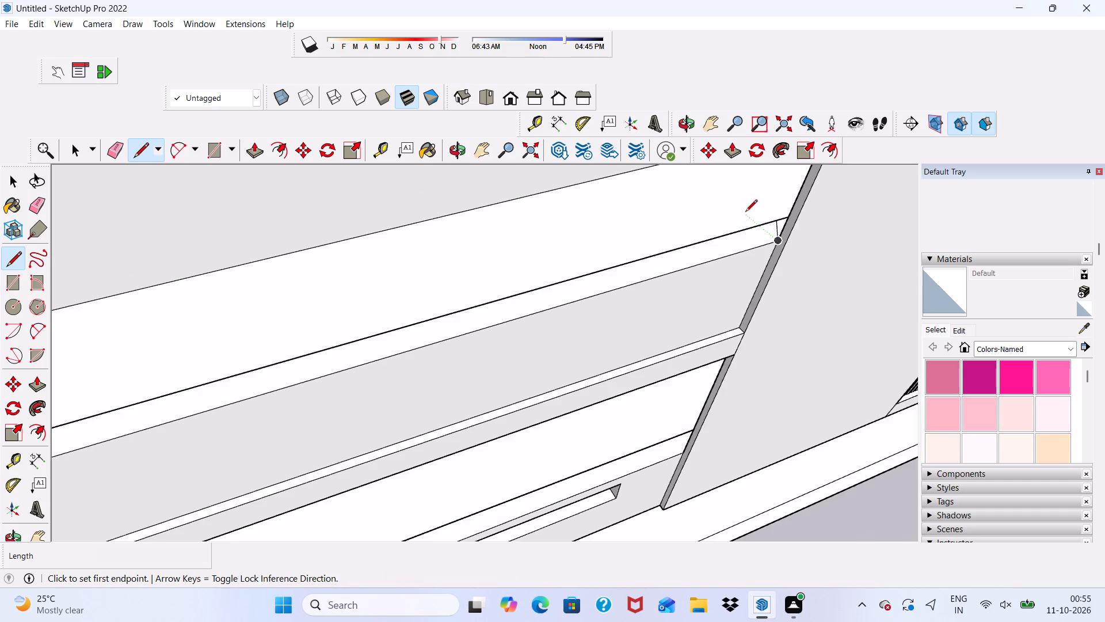
scroll(745, 213, down, 4)
middle_drag(748, 221, 718, 160)
click(688, 203)
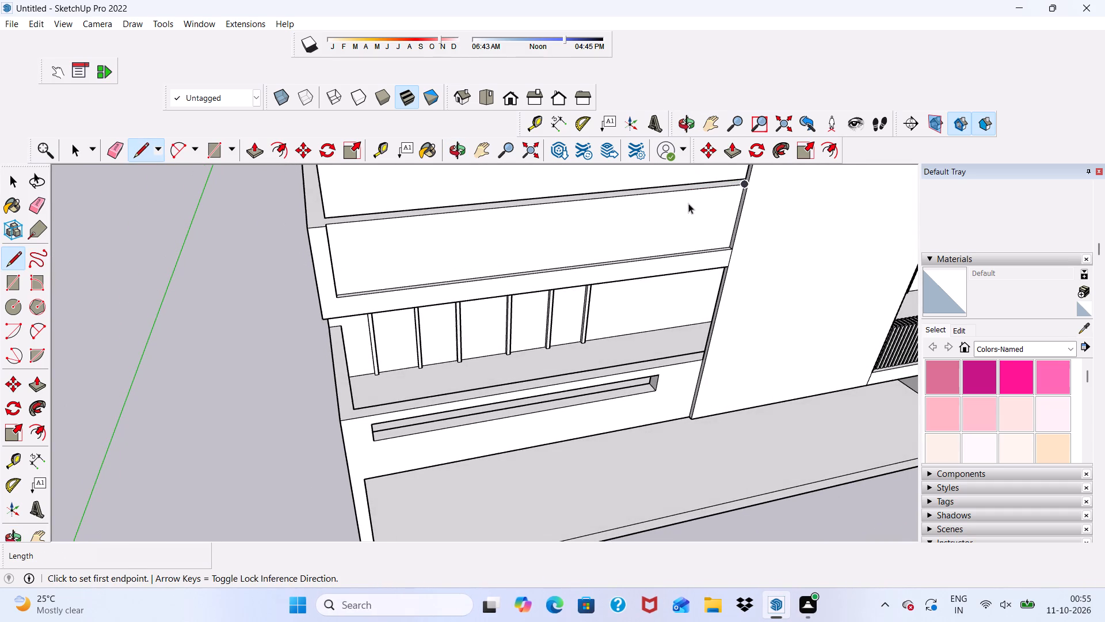
key(space)
scroll(322, 278, up, 1)
click(253, 297)
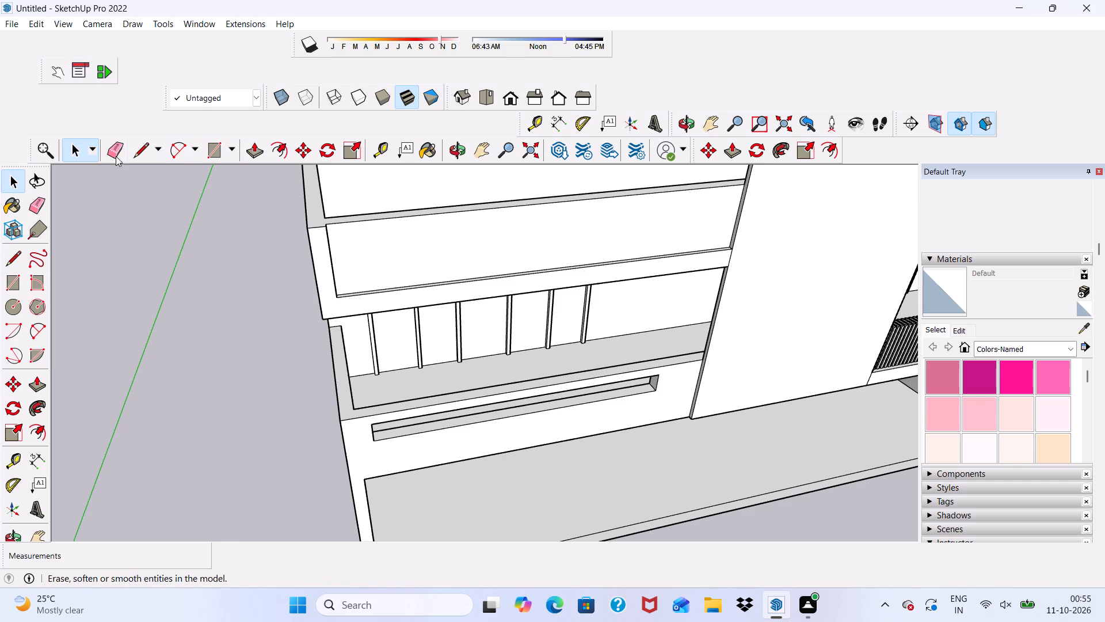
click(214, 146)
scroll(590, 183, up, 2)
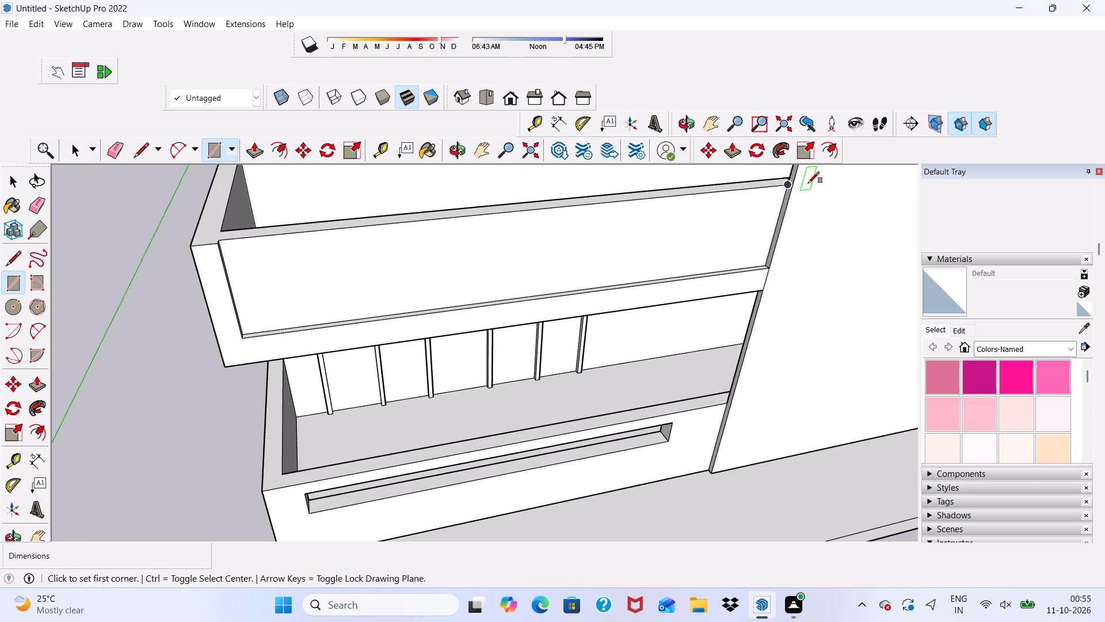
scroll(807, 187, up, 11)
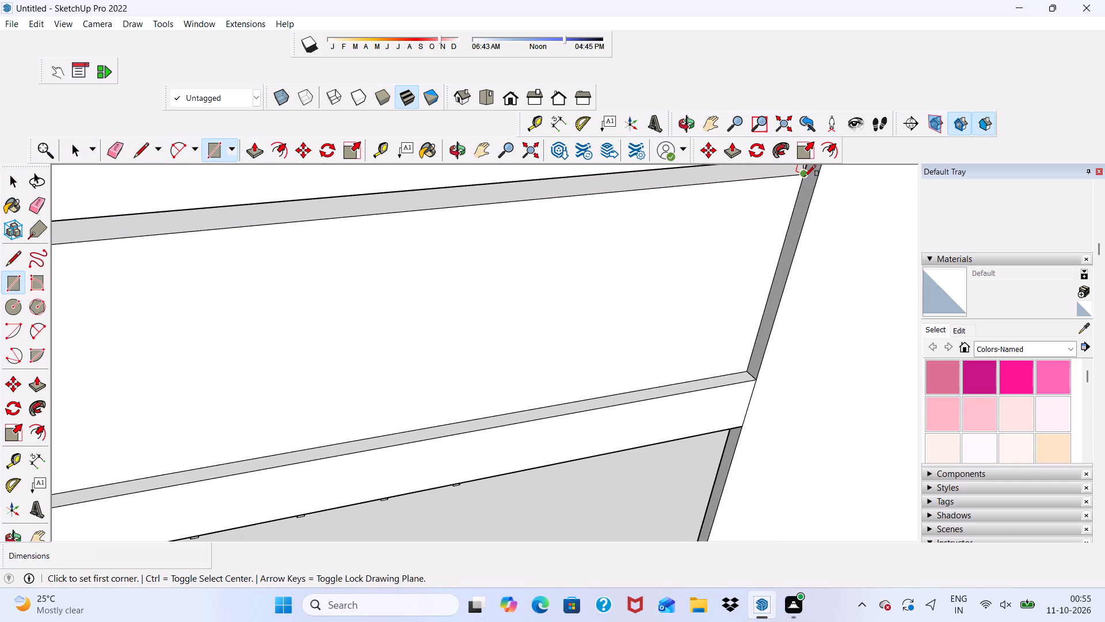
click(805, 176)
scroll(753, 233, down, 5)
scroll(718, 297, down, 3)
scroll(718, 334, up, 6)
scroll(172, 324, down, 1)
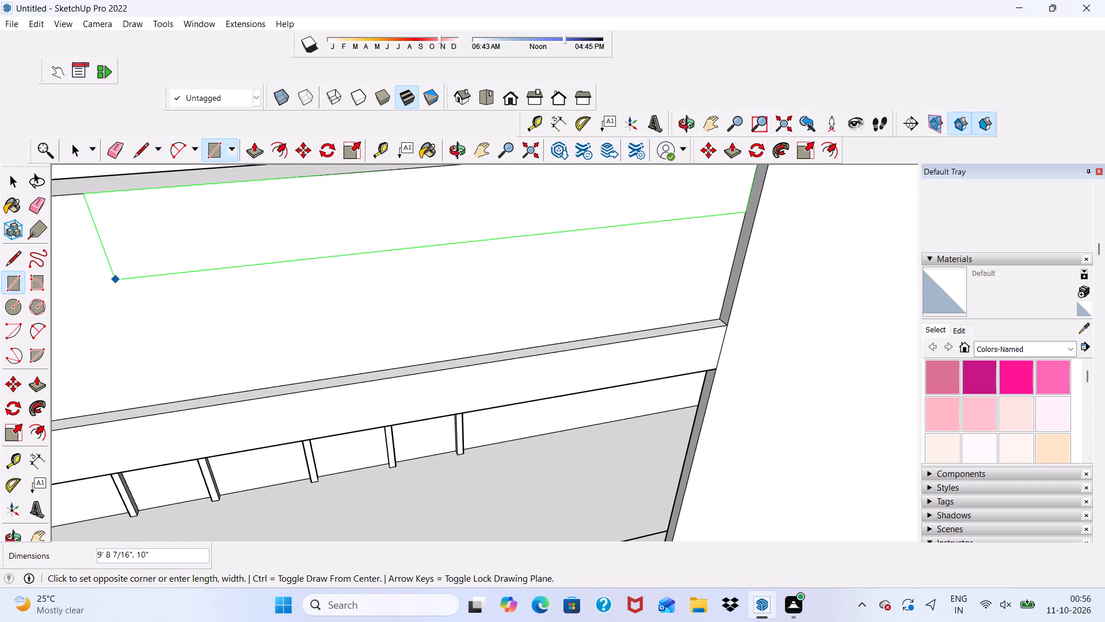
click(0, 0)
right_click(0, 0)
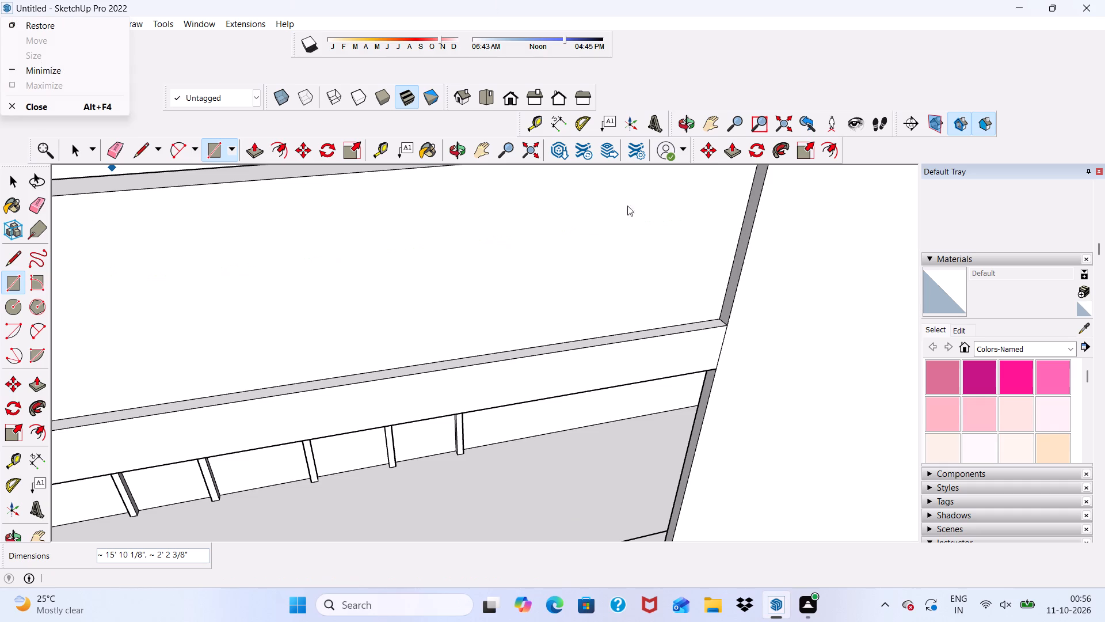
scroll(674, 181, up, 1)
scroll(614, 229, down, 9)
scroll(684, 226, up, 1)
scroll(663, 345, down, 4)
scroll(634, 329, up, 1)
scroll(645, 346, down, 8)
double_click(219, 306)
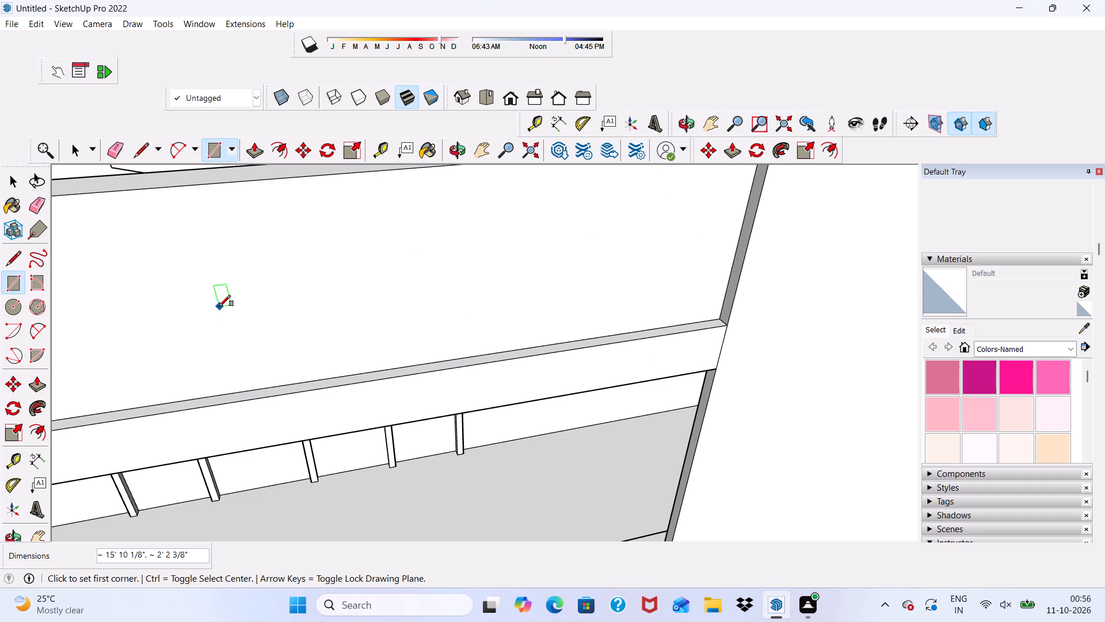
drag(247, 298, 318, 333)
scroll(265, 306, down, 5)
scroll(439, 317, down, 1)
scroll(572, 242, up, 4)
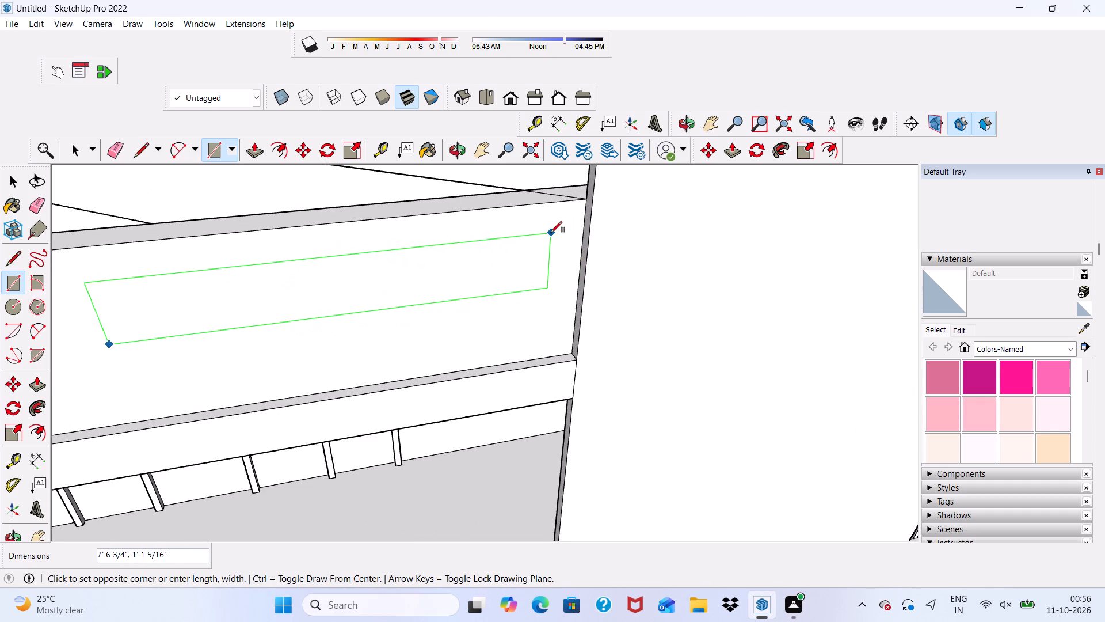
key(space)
Draw a narrow vertical strip about 3' 3 1/4" by 2 5/16" at the recessed parapet face's end beside the central panel.
scroll(566, 245, up, 1)
click(217, 149)
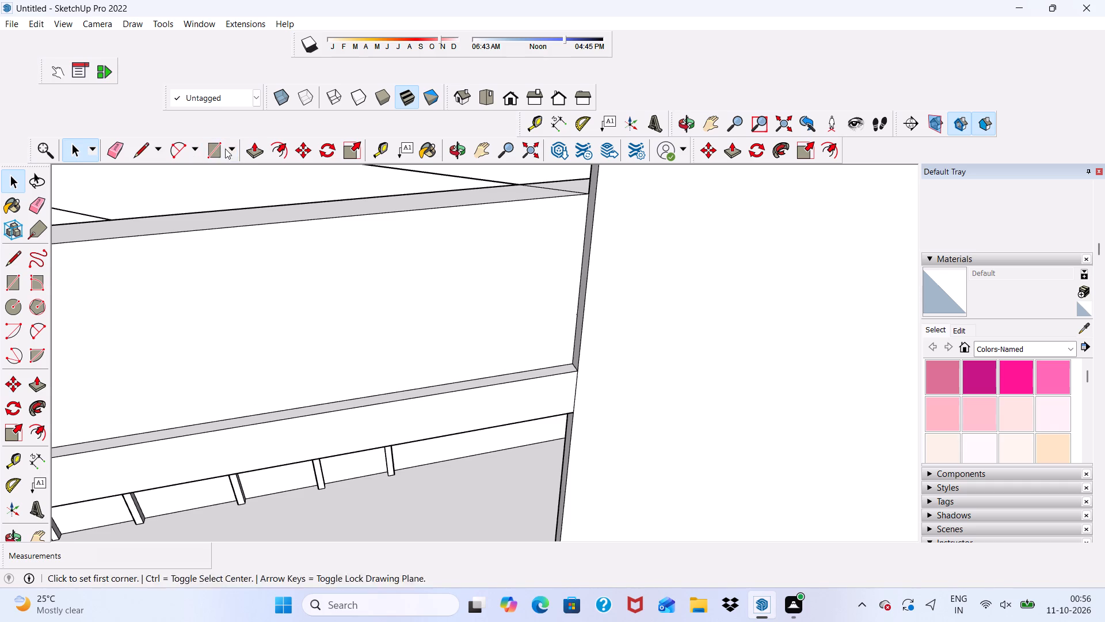
scroll(601, 154, up, 9)
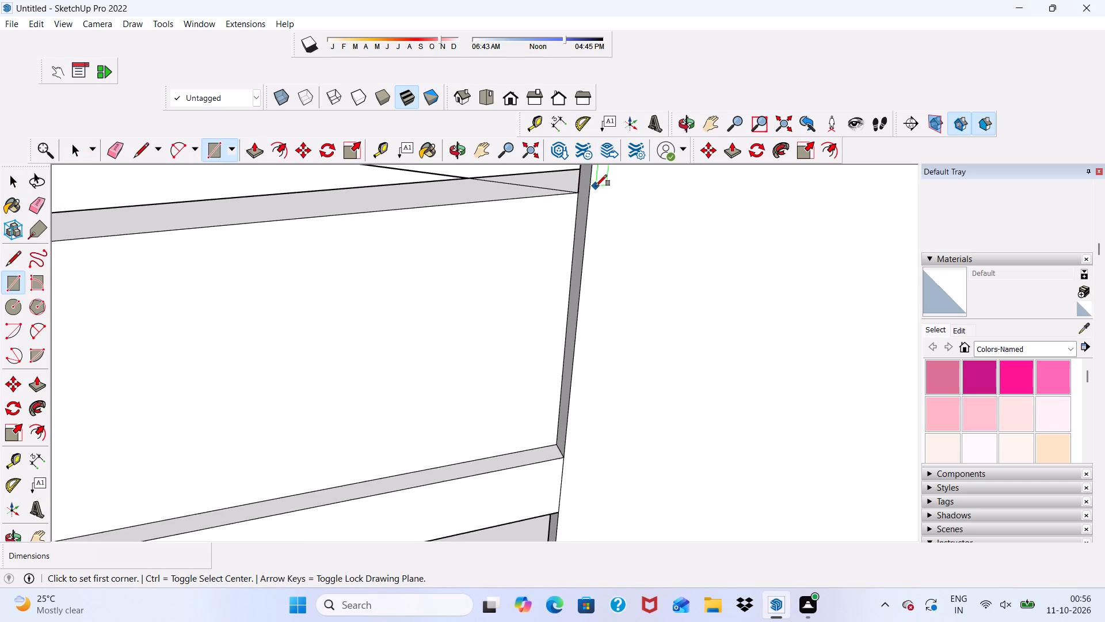
scroll(596, 186, up, 1)
click(574, 196)
scroll(447, 229, down, 5)
scroll(501, 242, down, 4)
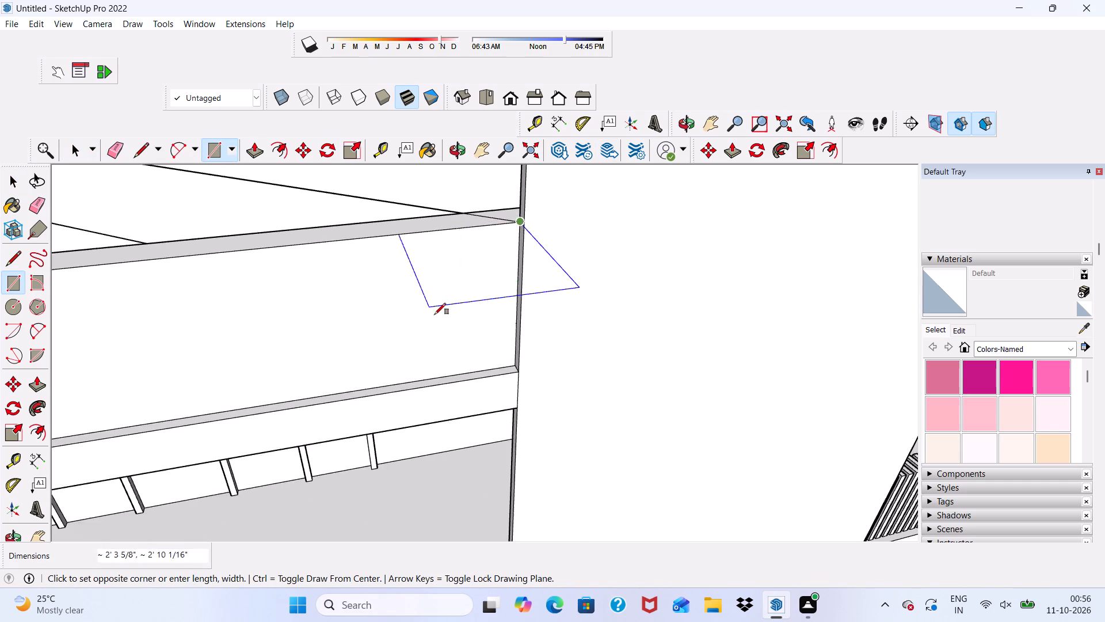
scroll(497, 307, up, 5)
scroll(440, 324, down, 5)
middle_drag(477, 364, 485, 378)
scroll(529, 376, up, 1)
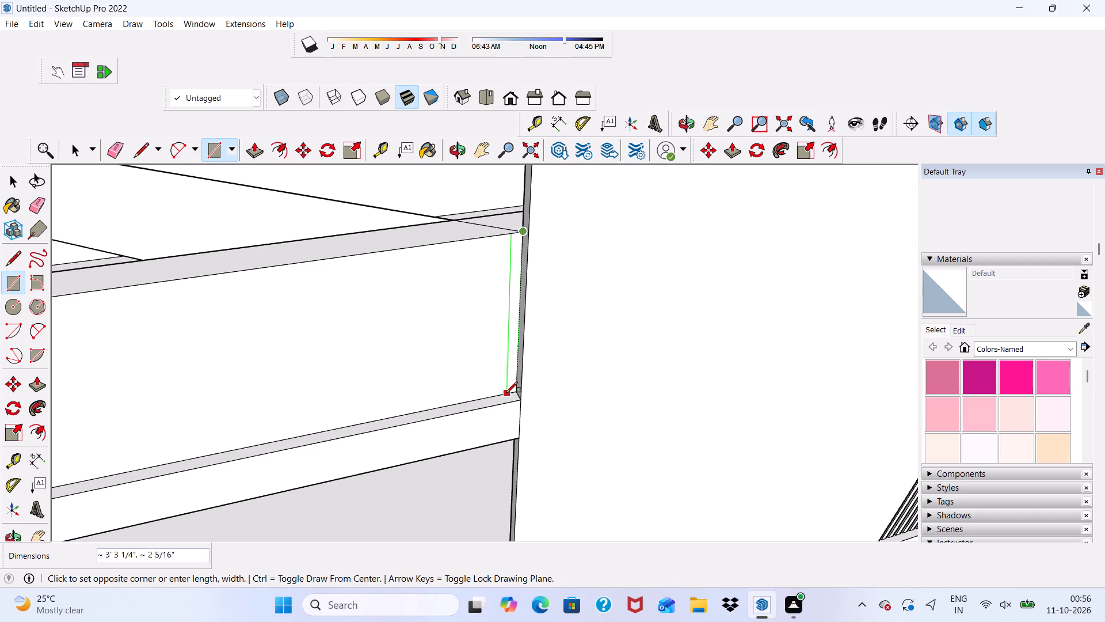
click(506, 393)
scroll(491, 282, up, 4)
Copy the narrow strip about 4 3/8" along the recessed face toward the outer corner and repeat the copy 40 times.
key(space)
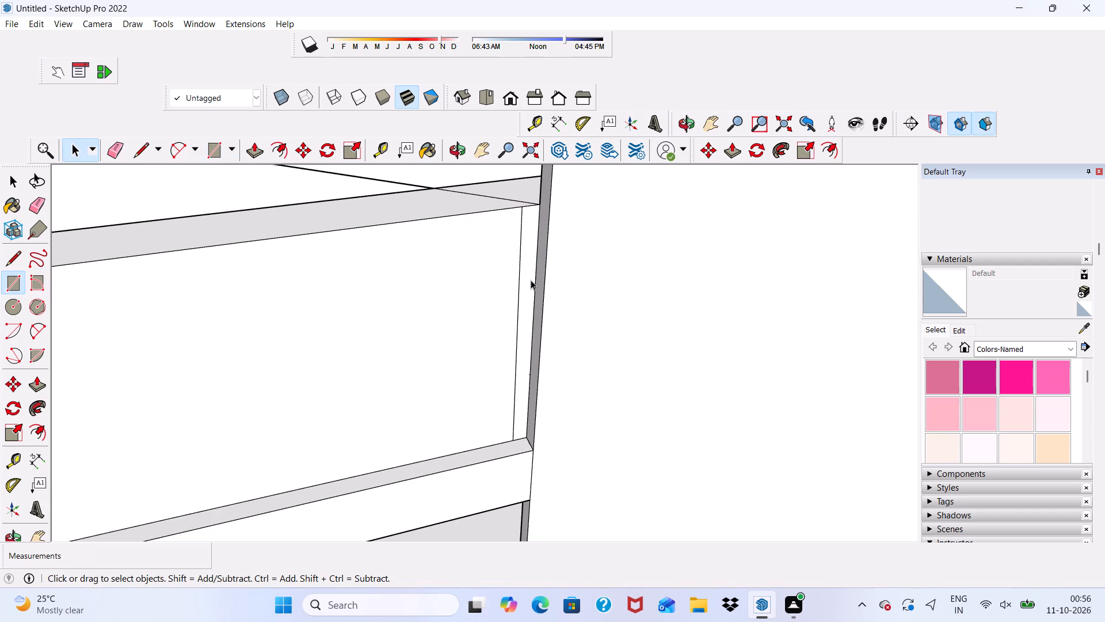
double_click(524, 283)
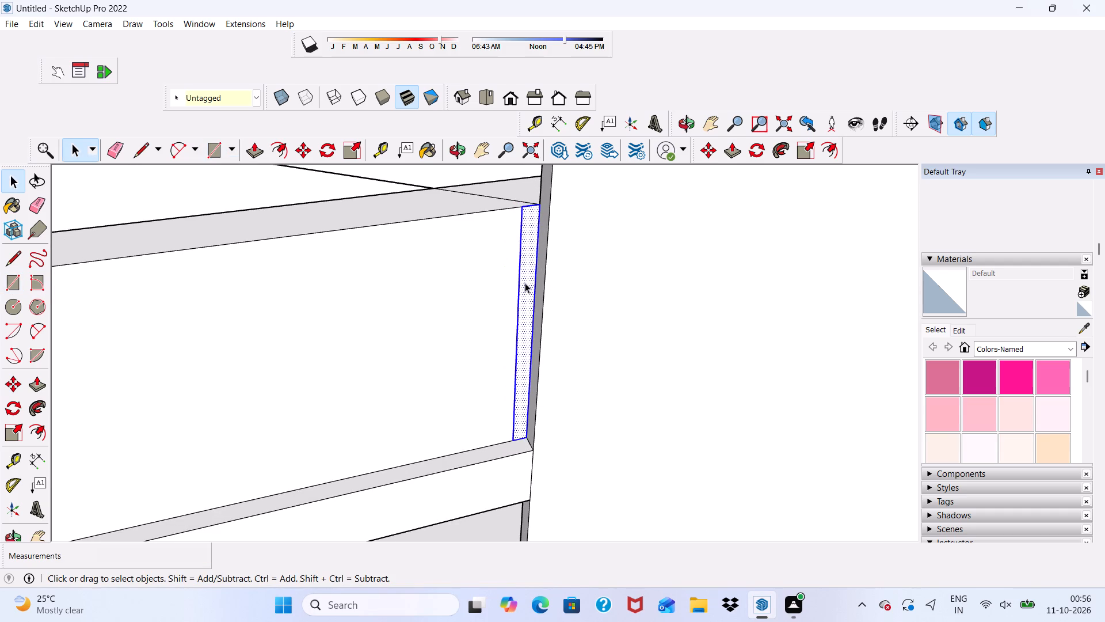
click(308, 147)
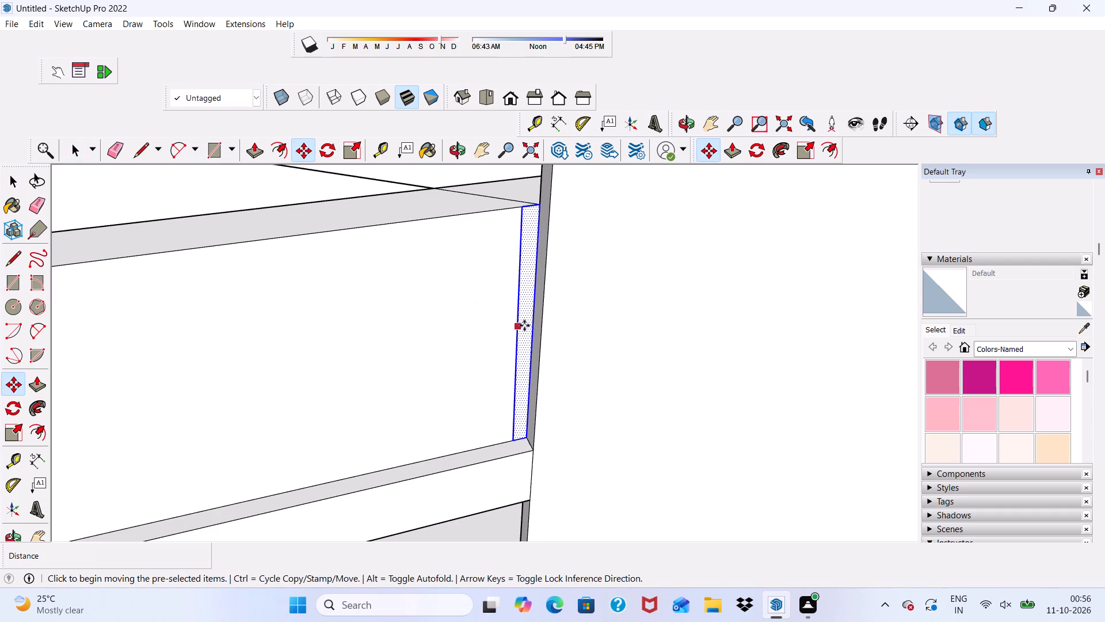
click(524, 323)
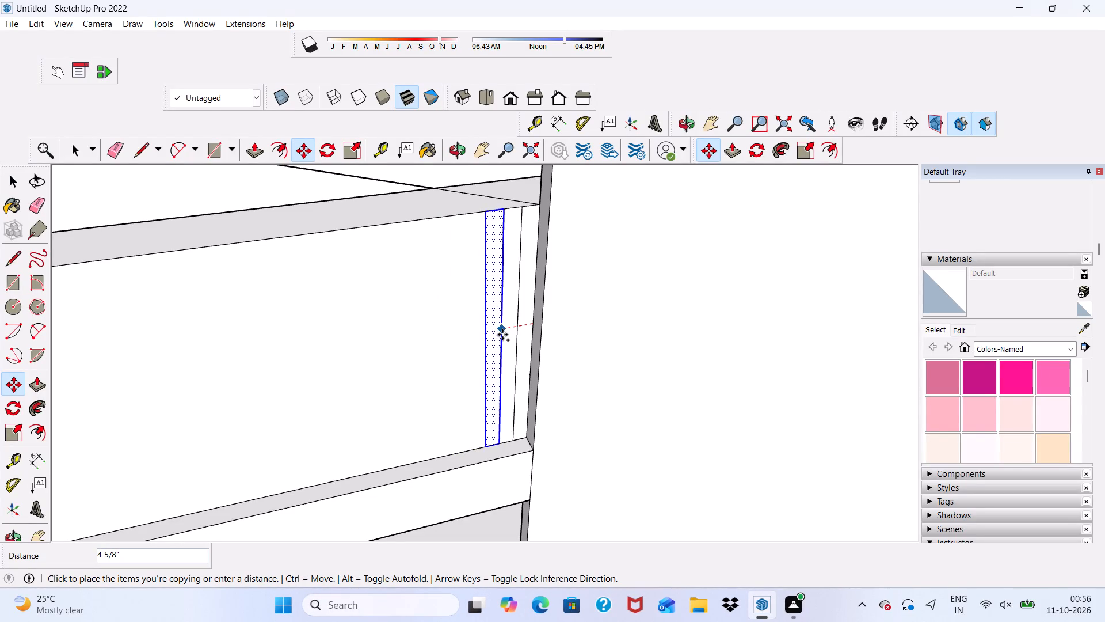
click(504, 335)
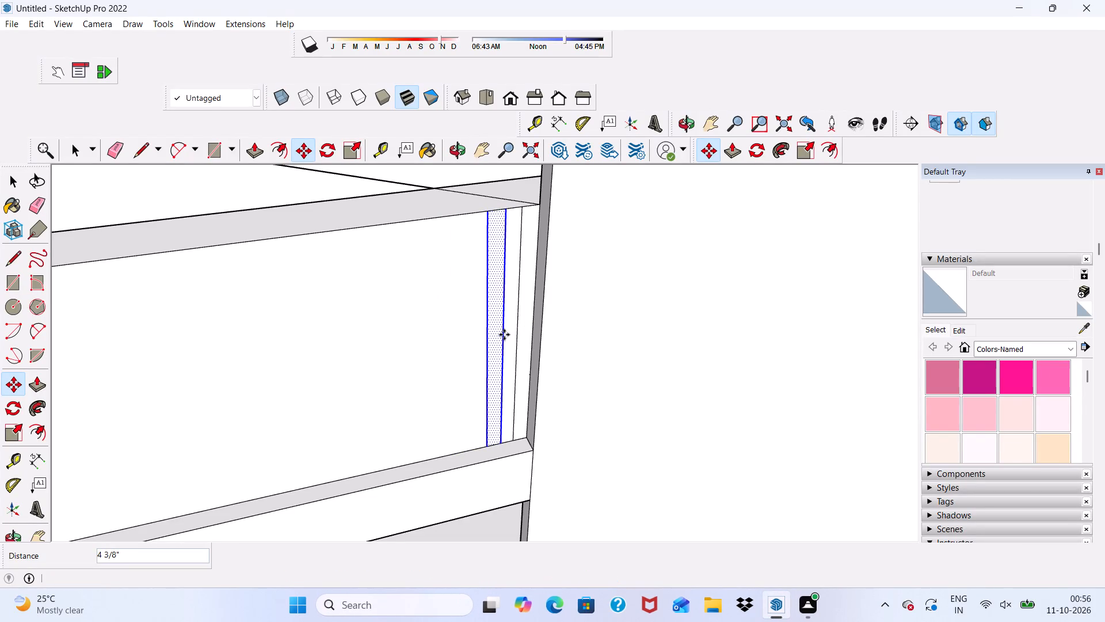
key(shift+asterisk)
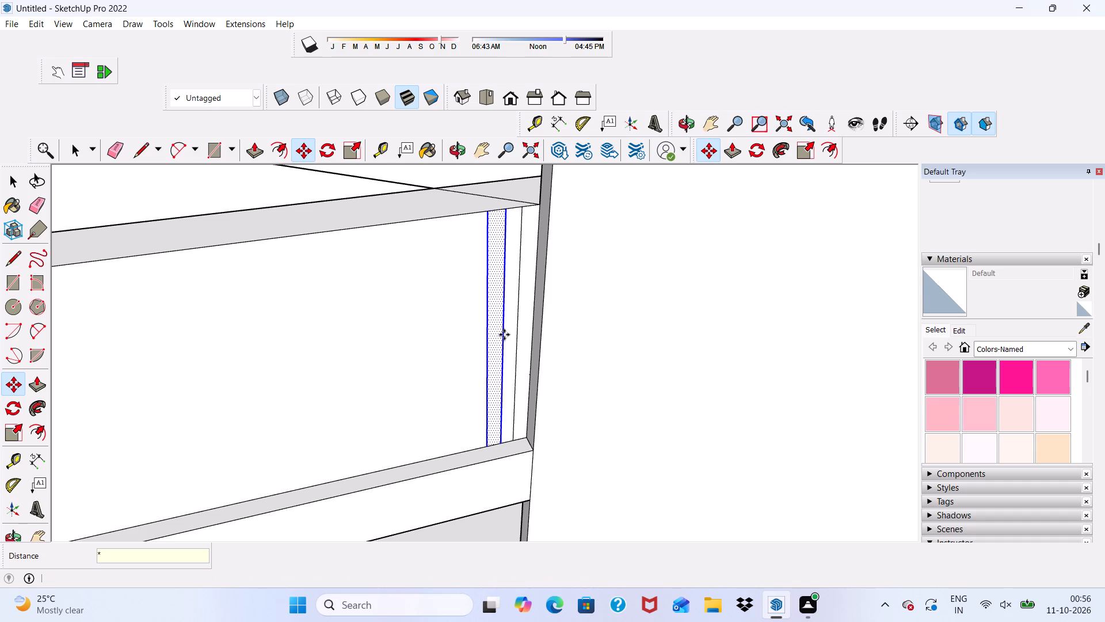
text(40)
key(Return)
Copy the last strip about 3 15/16" farther toward the outer corner and repeat the copy 25 times.
scroll(500, 337, down, 12)
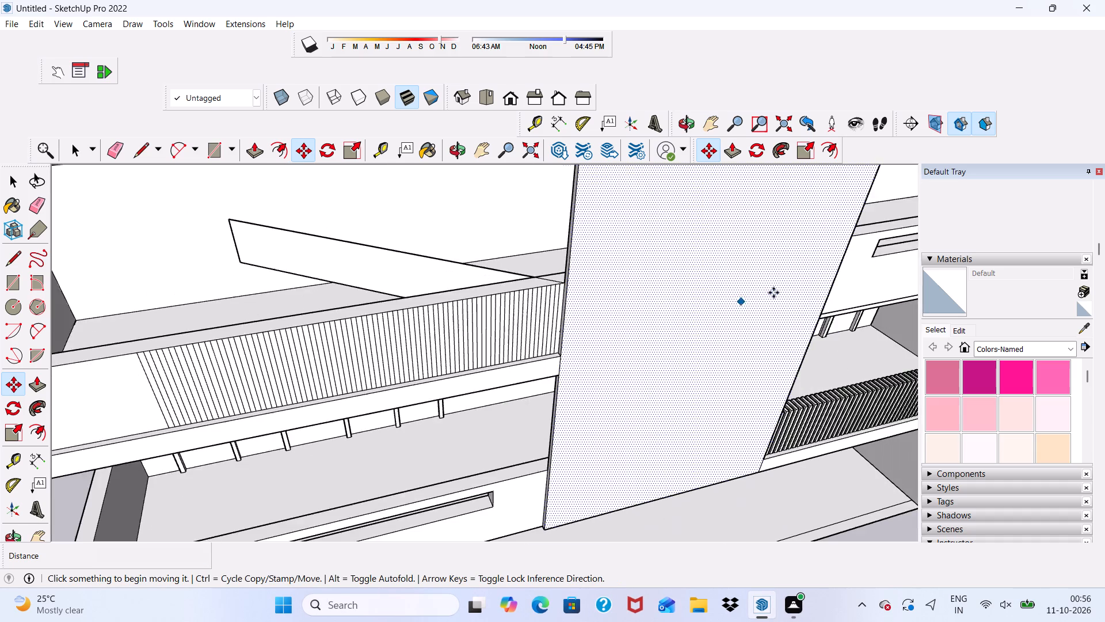
scroll(773, 293, down, 8)
scroll(486, 329, up, 18)
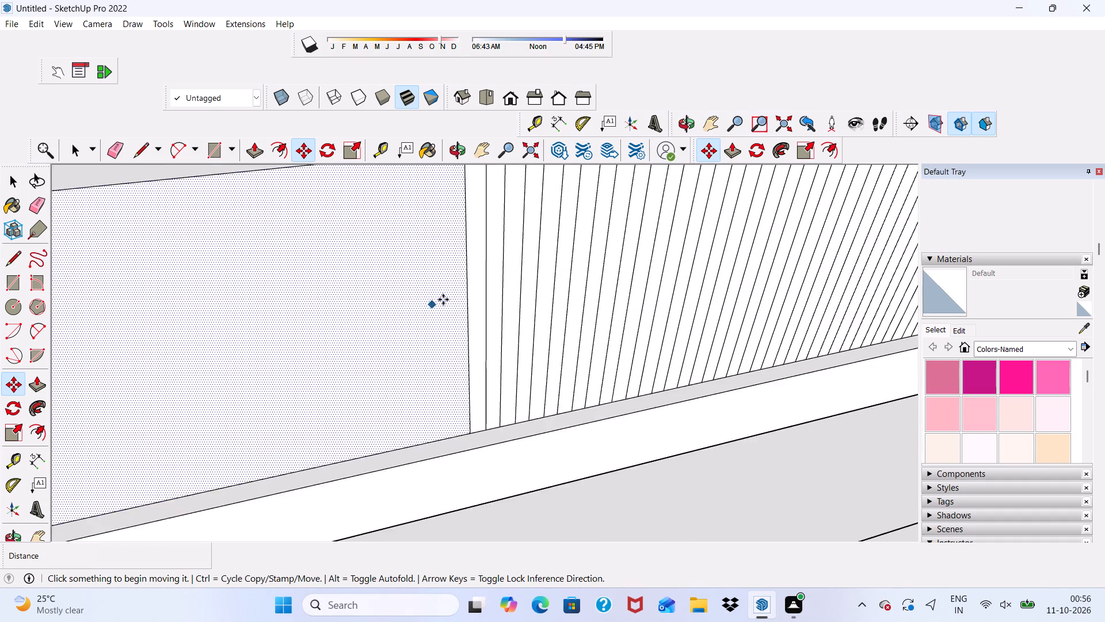
scroll(443, 299, up, 4)
click(482, 282)
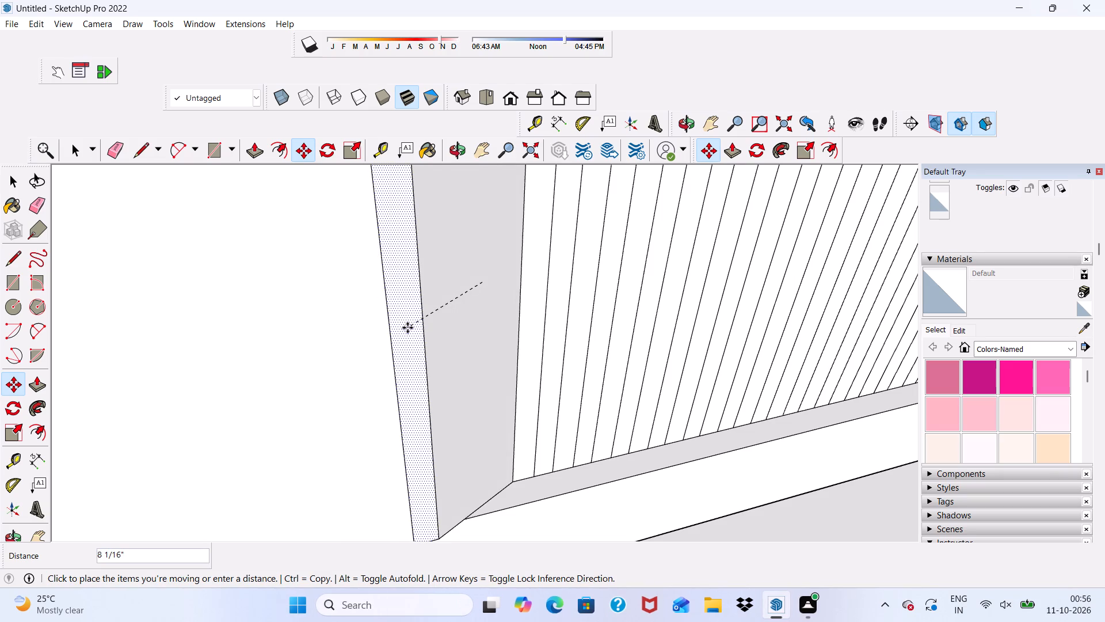
scroll(435, 328, down, 6)
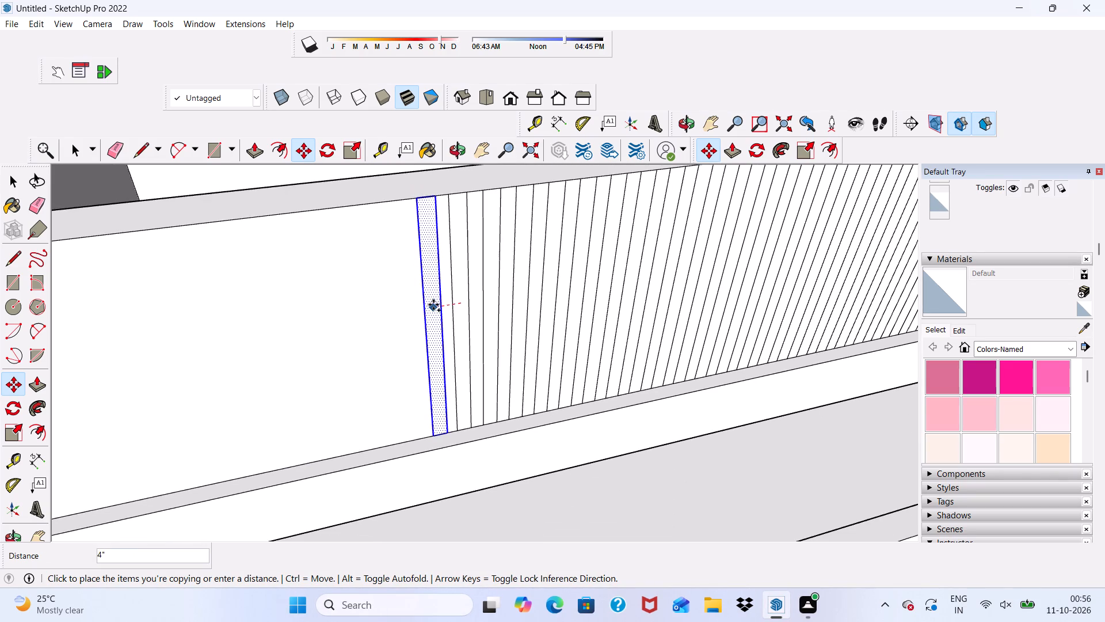
click(433, 307)
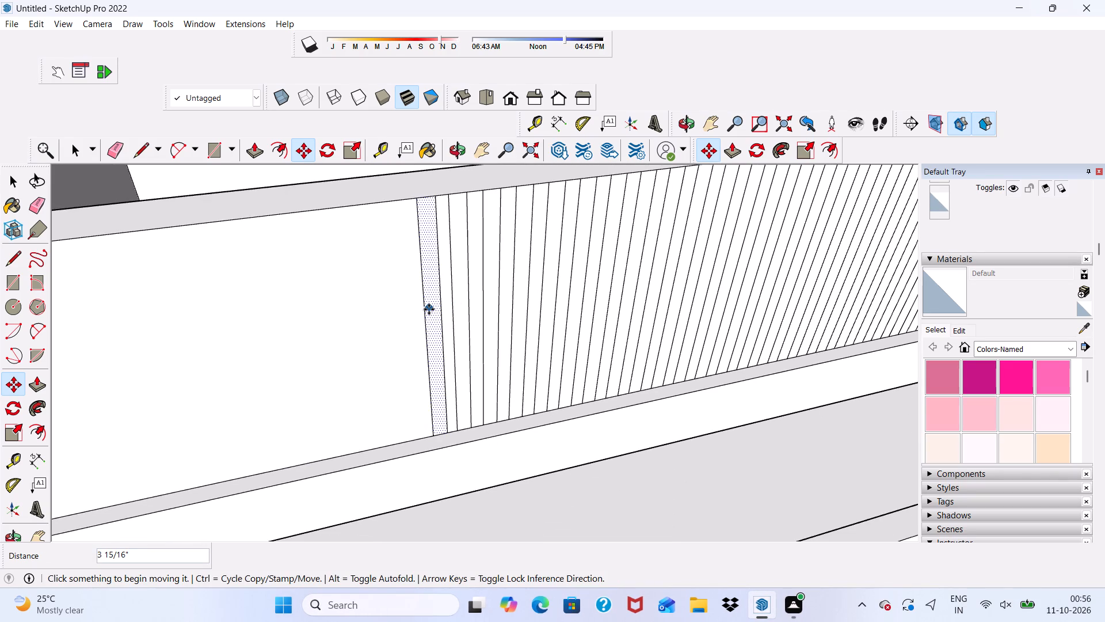
key(shift+asterisk)
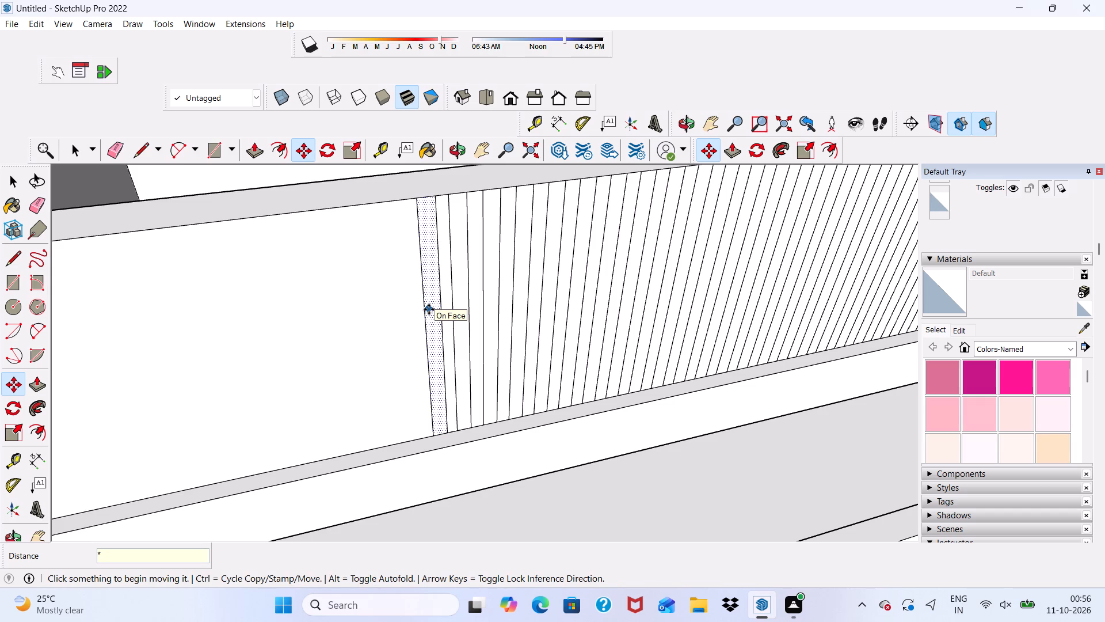
text(25)
key(Return)
Erase the short stray edges that the surplus strips left across the top of the parapet's outer-corner border.
scroll(452, 368, down, 7)
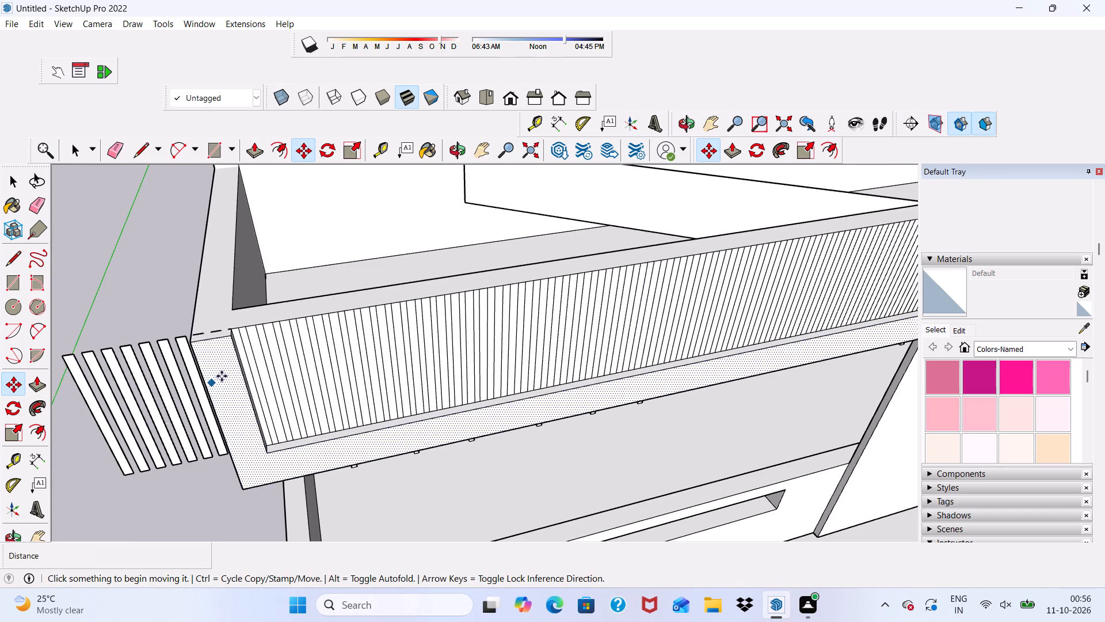
click(113, 145)
scroll(186, 369, up, 1)
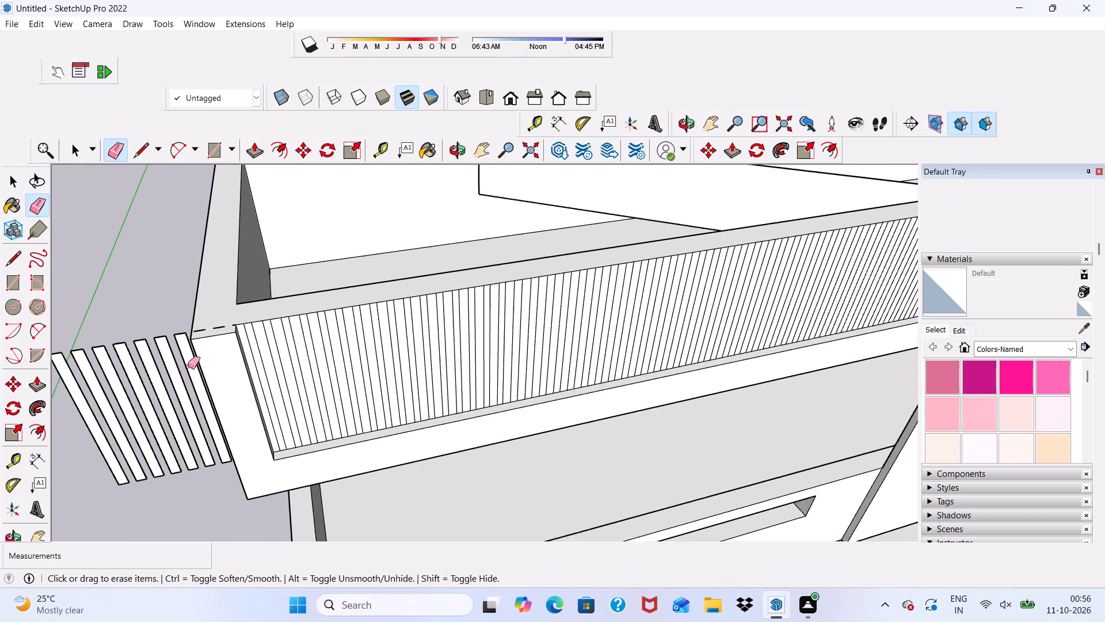
scroll(188, 366, up, 8)
click(230, 313)
click(182, 321)
scroll(191, 314, down, 2)
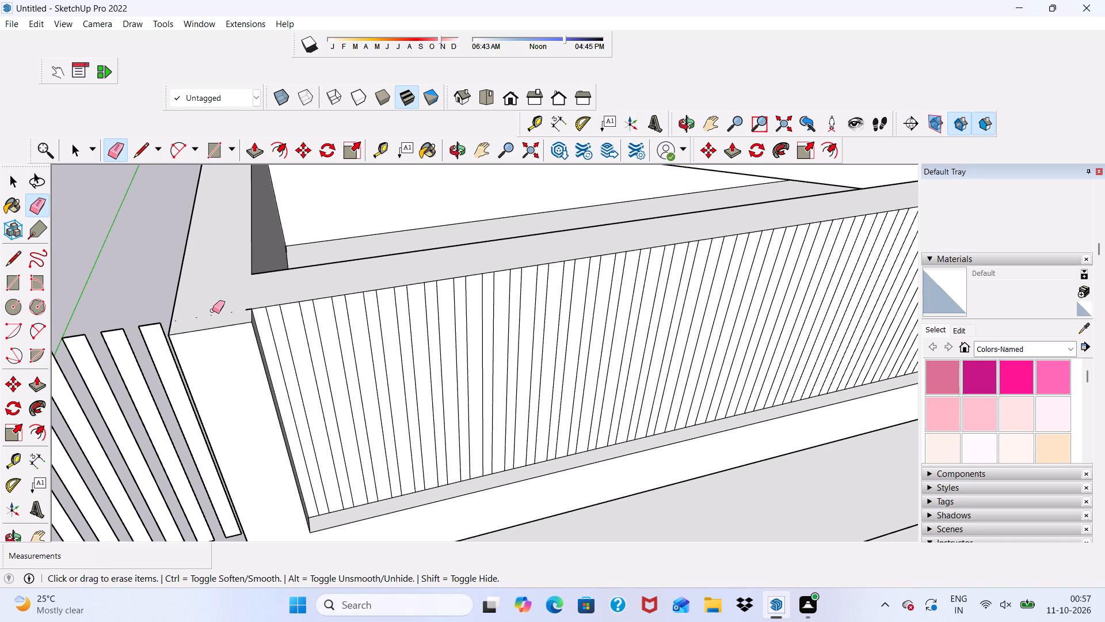
click(231, 312)
drag(213, 315, 212, 308)
drag(197, 320, 196, 309)
scroll(182, 323, up, 5)
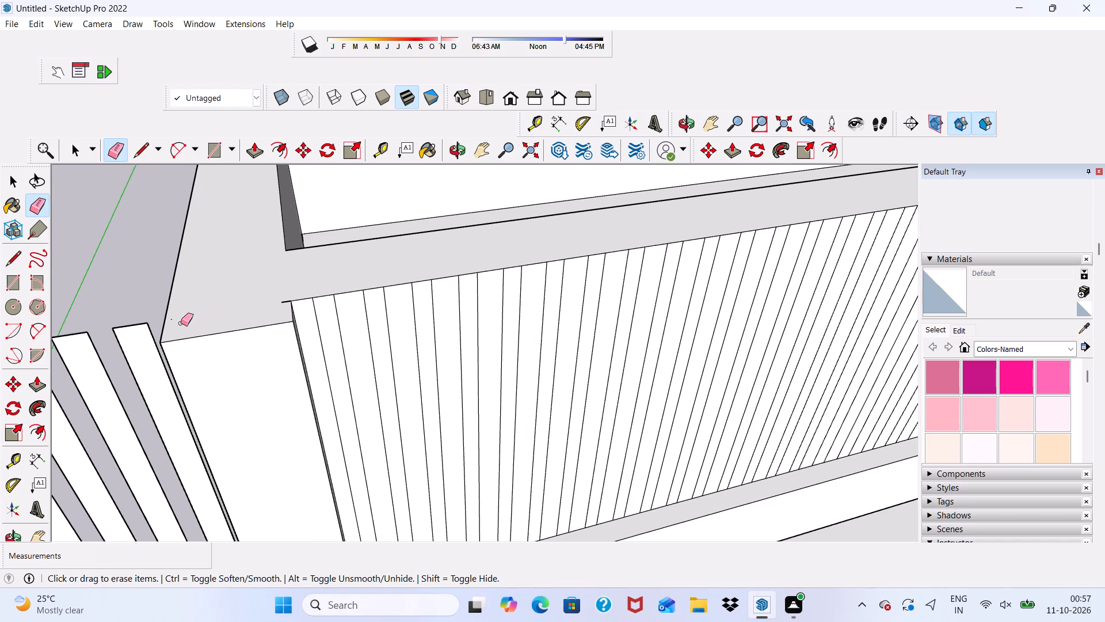
drag(169, 320, 177, 301)
scroll(170, 324, down, 1)
drag(172, 323, 176, 299)
scroll(176, 299, down, 10)
Erase the long vertical edges of the surplus strips projecting beyond the parapet's outer corner.
middle_drag(262, 348, 397, 266)
scroll(281, 306, up, 6)
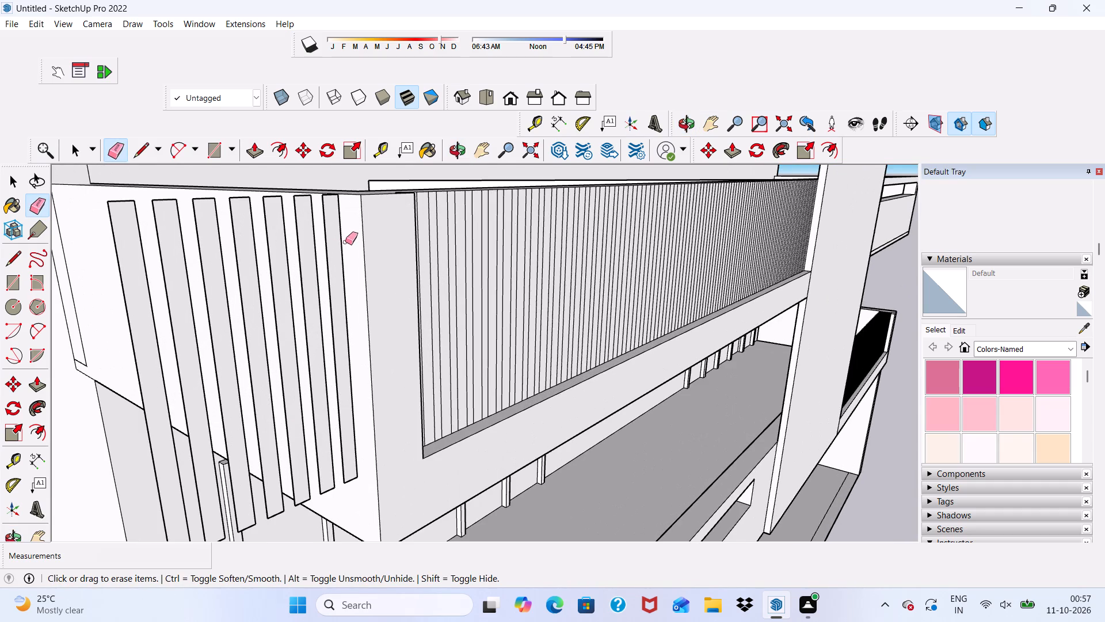
drag(345, 242, 141, 332)
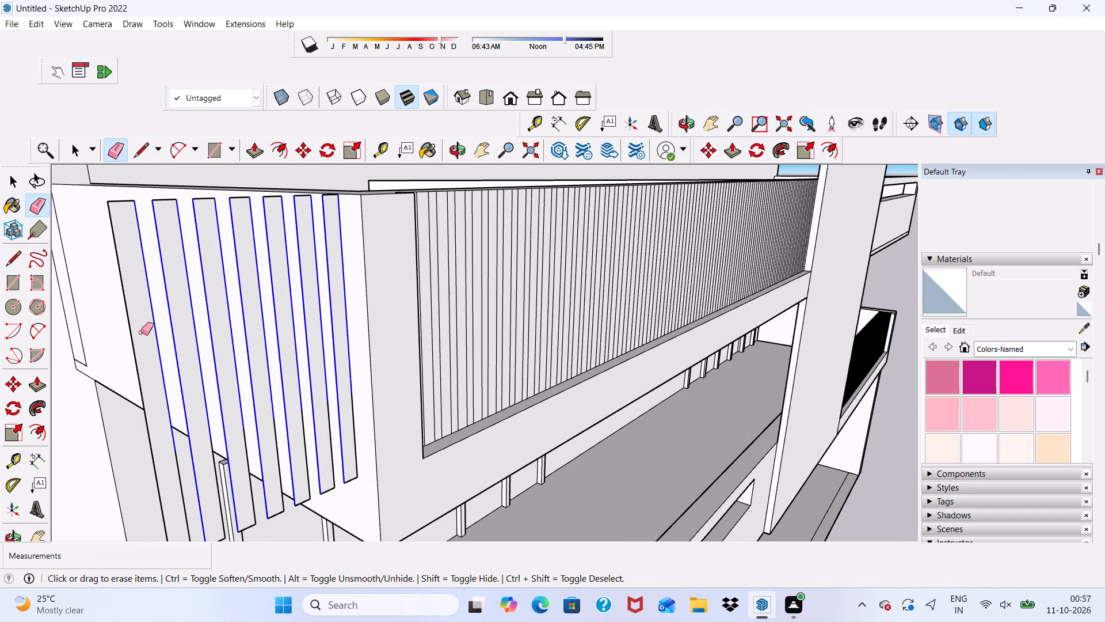
drag(141, 332, 128, 339)
scroll(174, 443, down, 2)
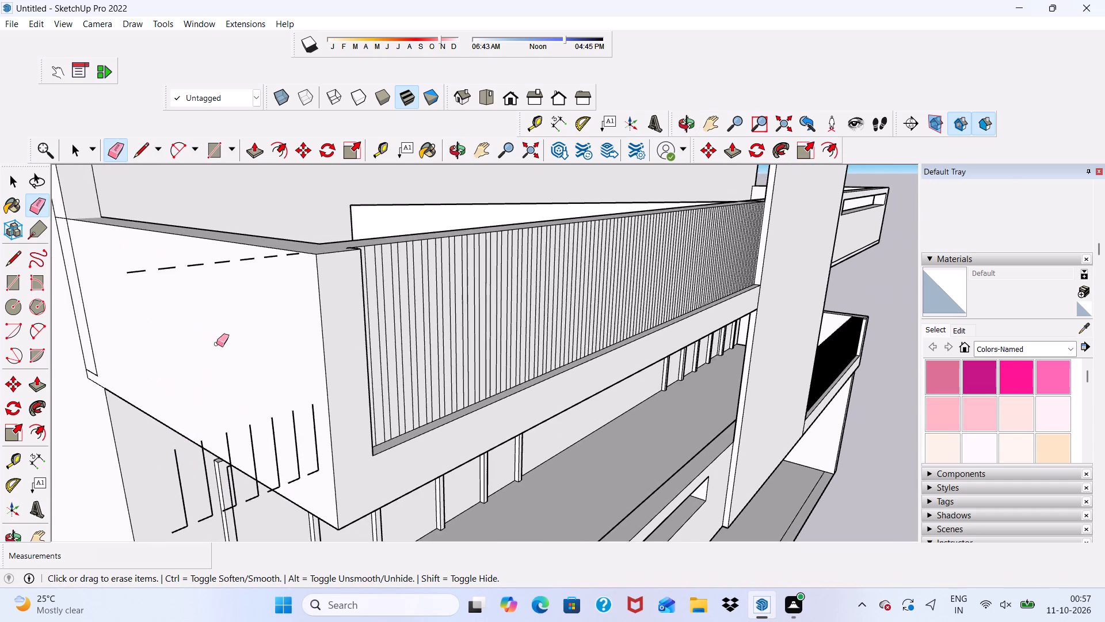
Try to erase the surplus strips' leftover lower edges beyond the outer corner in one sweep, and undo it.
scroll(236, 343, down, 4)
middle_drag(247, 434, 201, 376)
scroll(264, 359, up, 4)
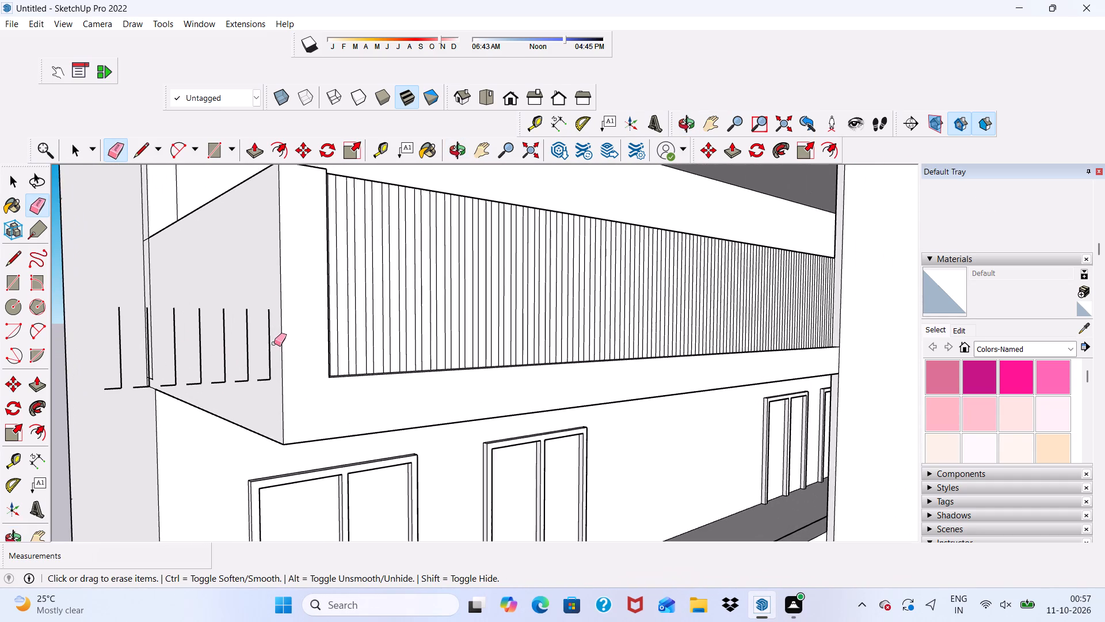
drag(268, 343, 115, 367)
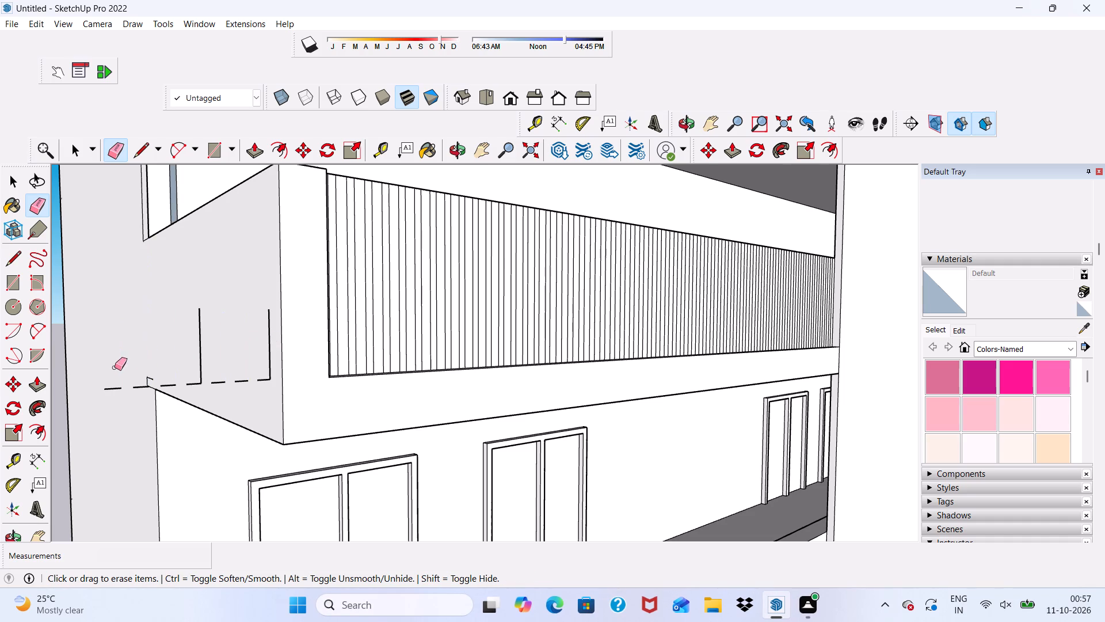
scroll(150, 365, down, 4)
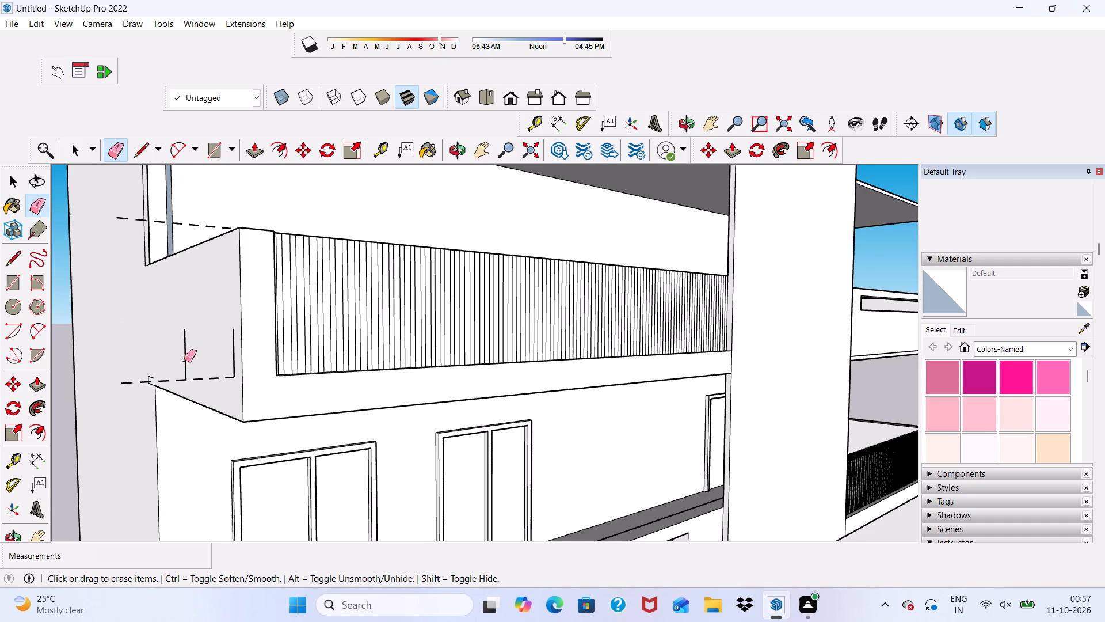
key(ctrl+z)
Erase the surplus strips' leftover vertical edges nearest the parapet's outer corner, undoing the unwanted last erasure along the way.
scroll(245, 370, up, 8)
drag(218, 352, 197, 357)
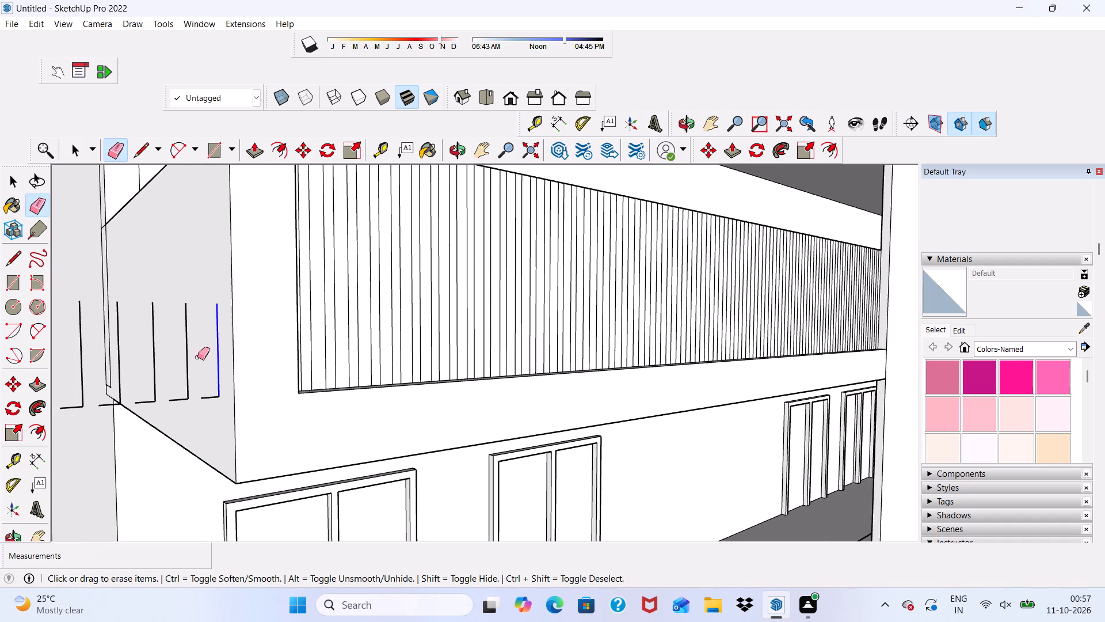
drag(197, 357, 180, 362)
click(180, 362)
drag(159, 367, 151, 367)
drag(119, 373, 119, 373)
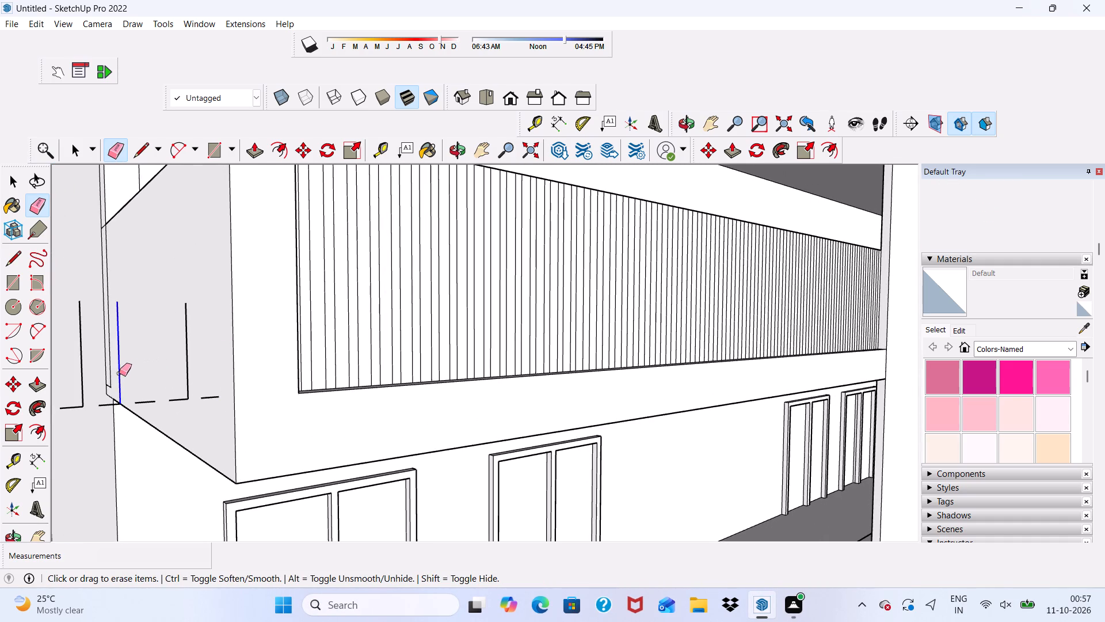
drag(119, 373, 110, 376)
scroll(151, 371, down, 5)
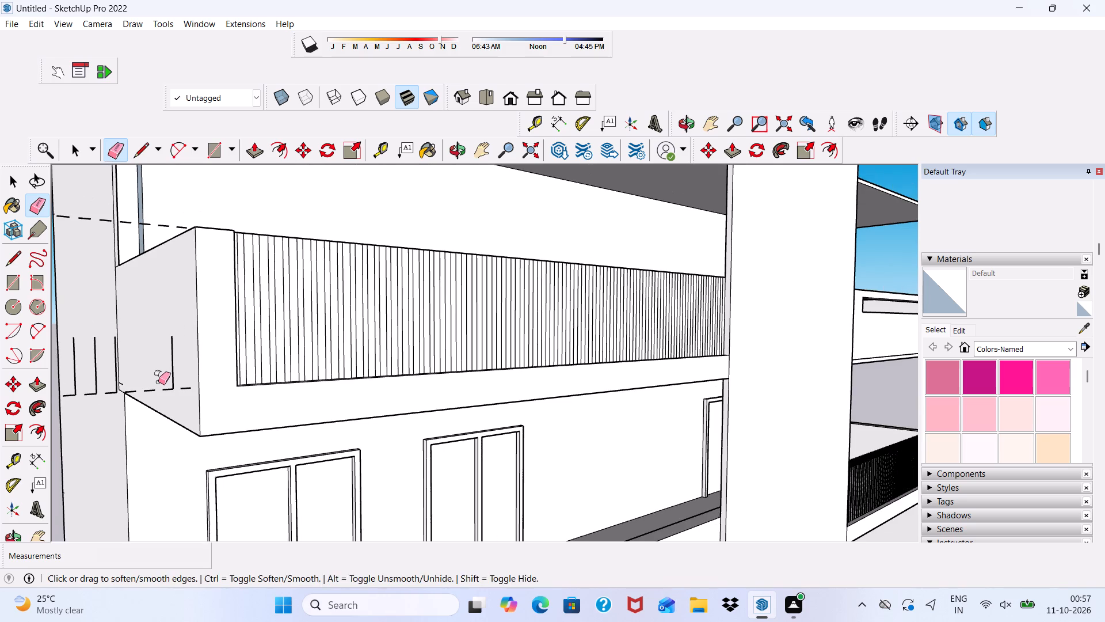
key(ctrl+z)
scroll(206, 358, up, 4)
drag(153, 365, 158, 361)
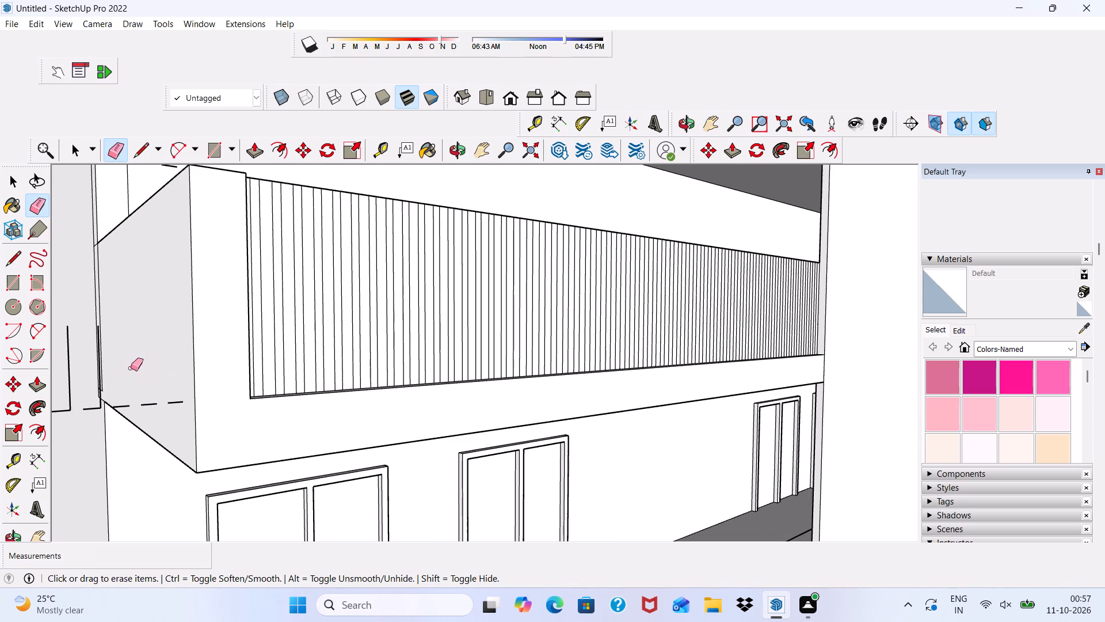
Erase the remaining surplus vertical edges standing farther out beyond the parapet's outer corner.
scroll(92, 374, up, 5)
click(132, 363)
scroll(133, 361, down, 4)
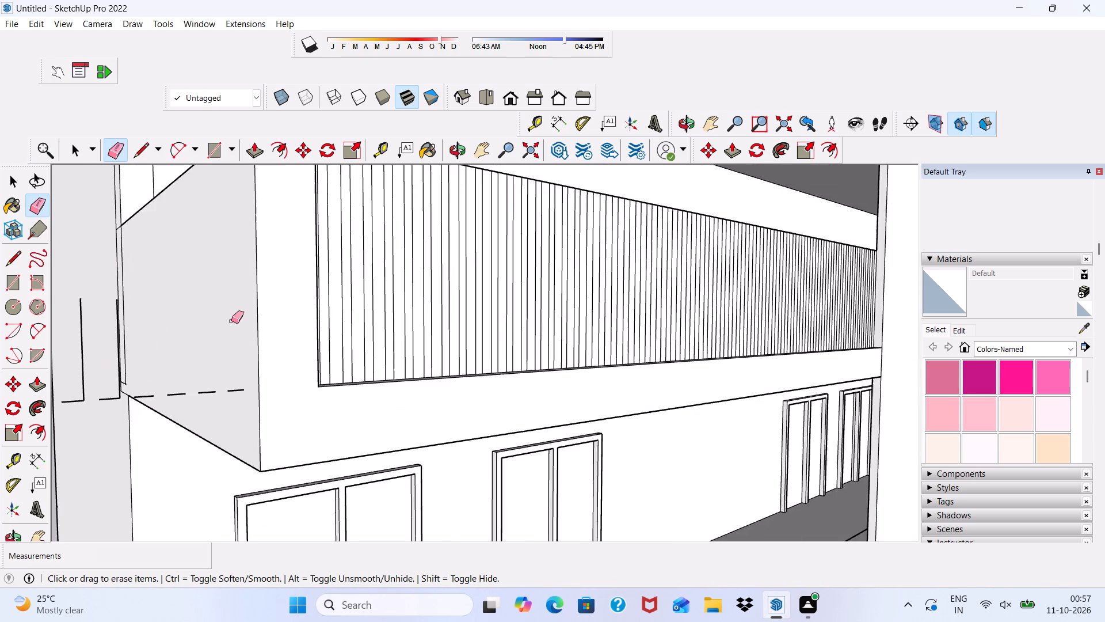
scroll(231, 321, down, 9)
scroll(139, 328, up, 6)
click(105, 336)
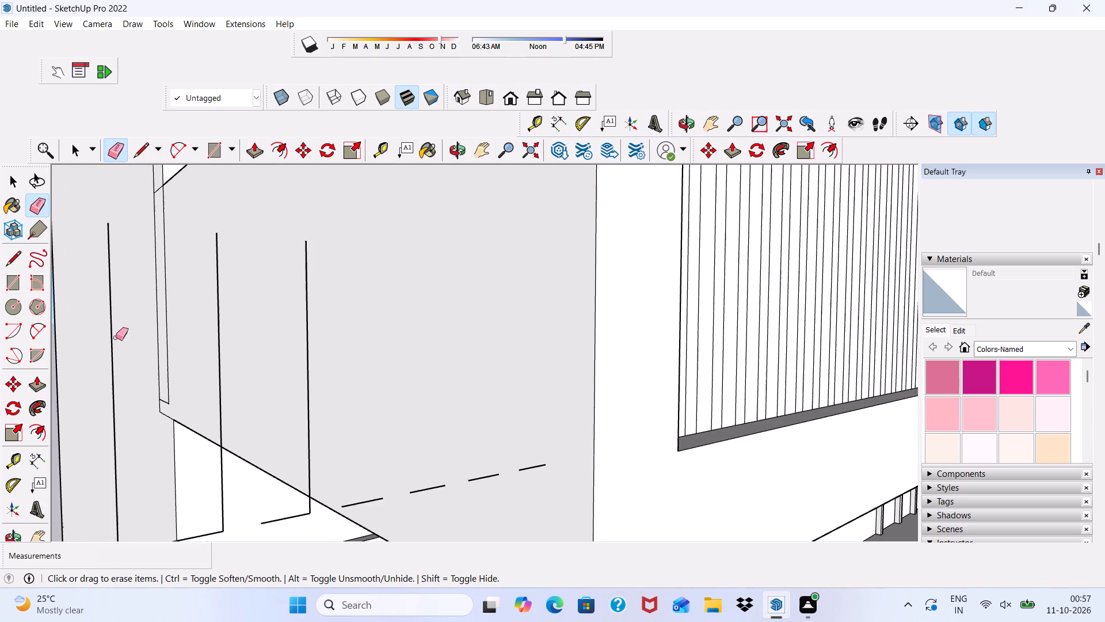
click(110, 340)
drag(217, 333, 247, 333)
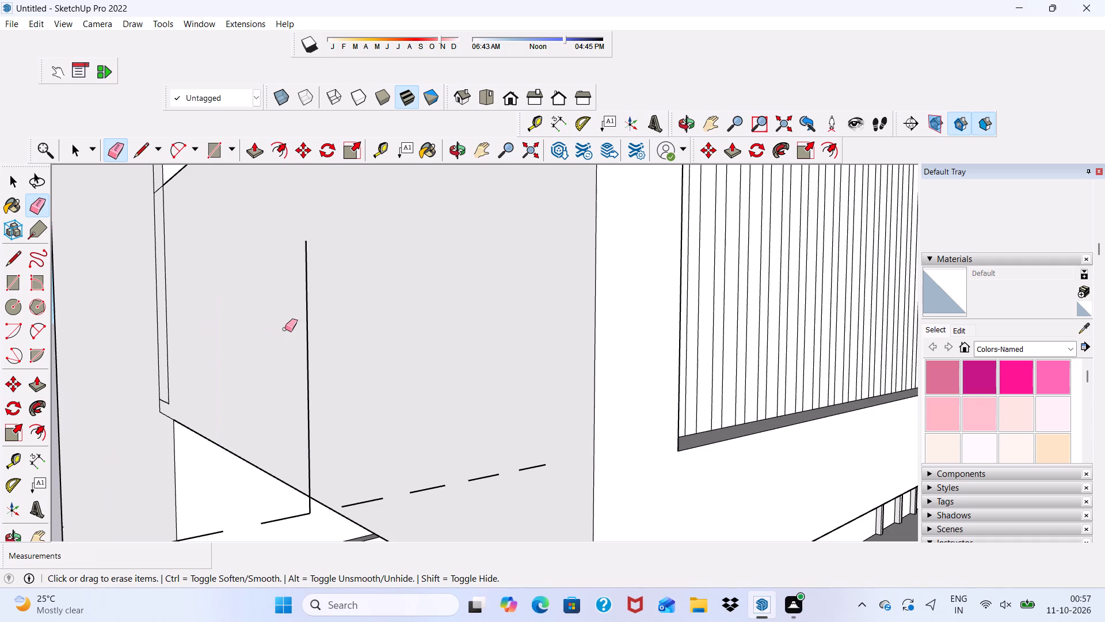
drag(310, 323, 302, 327)
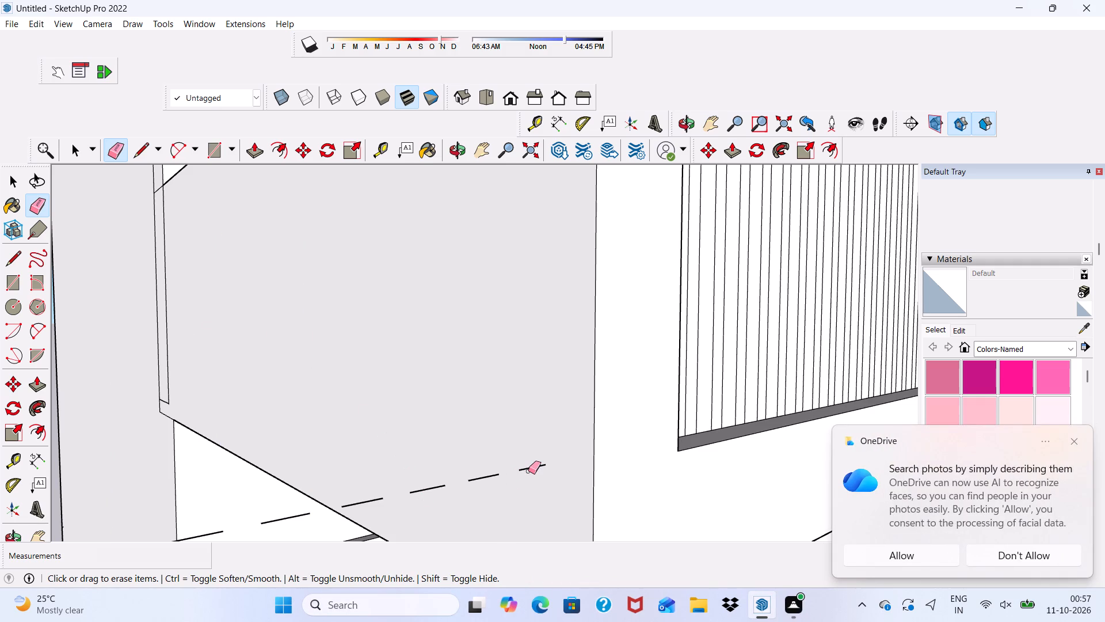
Erase the row of short lower edges that the surplus strips left beyond the parapet's outer corner, one after another.
drag(528, 471, 520, 472)
drag(476, 475, 482, 477)
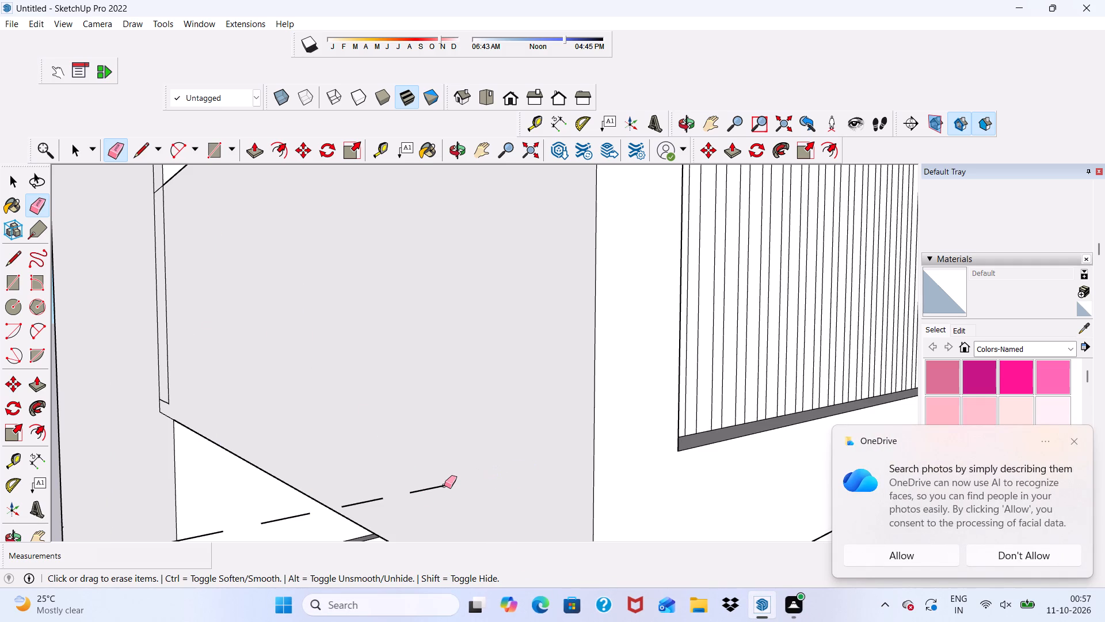
scroll(444, 486, up, 1)
drag(443, 486, 425, 485)
click(363, 500)
drag(355, 505, 333, 510)
drag(282, 522, 274, 513)
scroll(236, 482, down, 11)
scroll(289, 464, up, 7)
drag(264, 404, 275, 399)
drag(152, 416, 151, 409)
scroll(135, 477, down, 12)
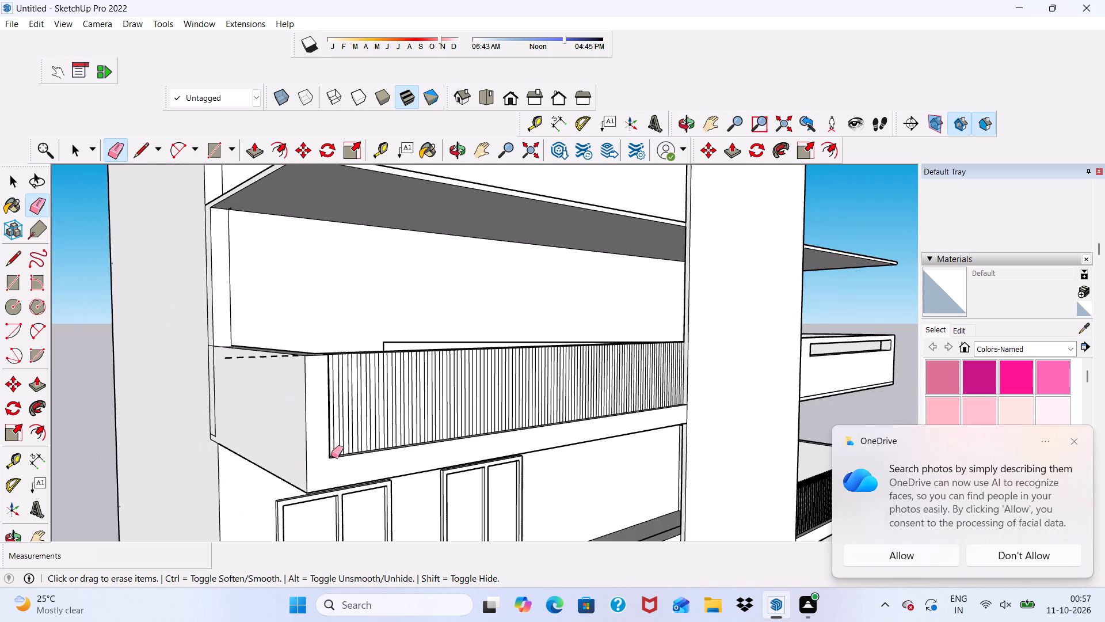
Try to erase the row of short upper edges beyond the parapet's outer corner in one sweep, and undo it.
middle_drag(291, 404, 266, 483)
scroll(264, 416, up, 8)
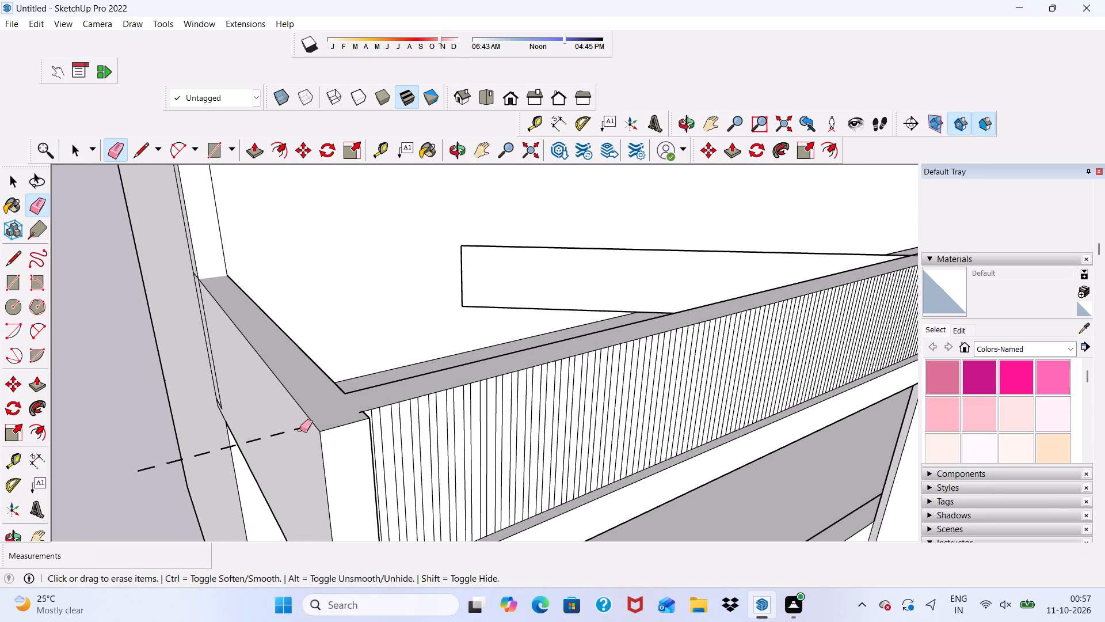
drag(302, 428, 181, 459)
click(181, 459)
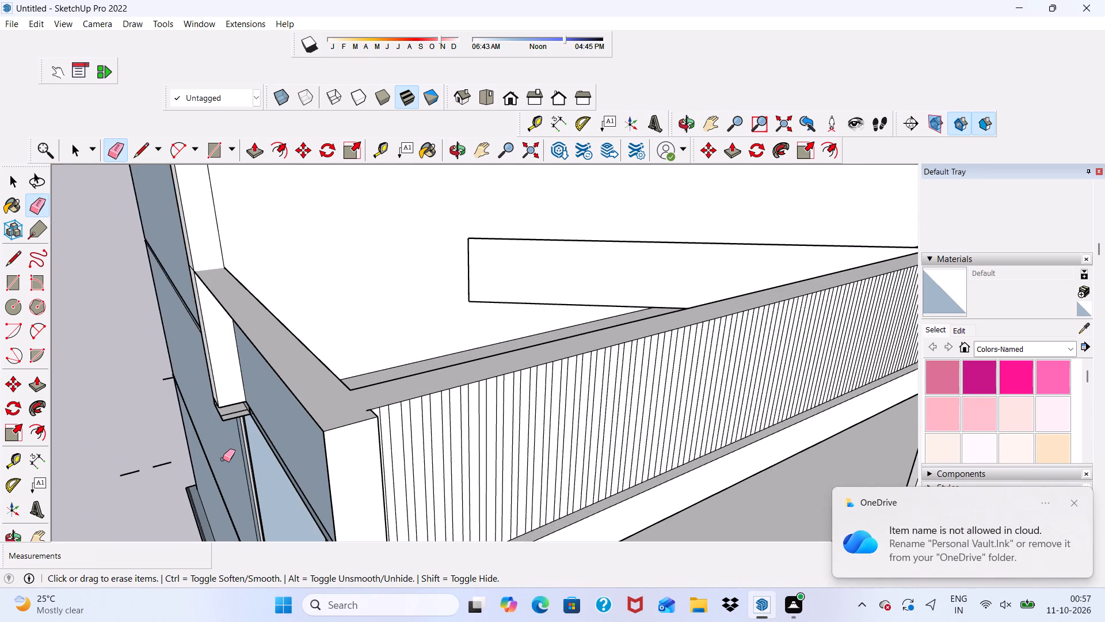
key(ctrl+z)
Erase the surplus strips' short upper edges beyond the parapet's outer corner individually, working outward from the corner.
scroll(281, 442, up, 4)
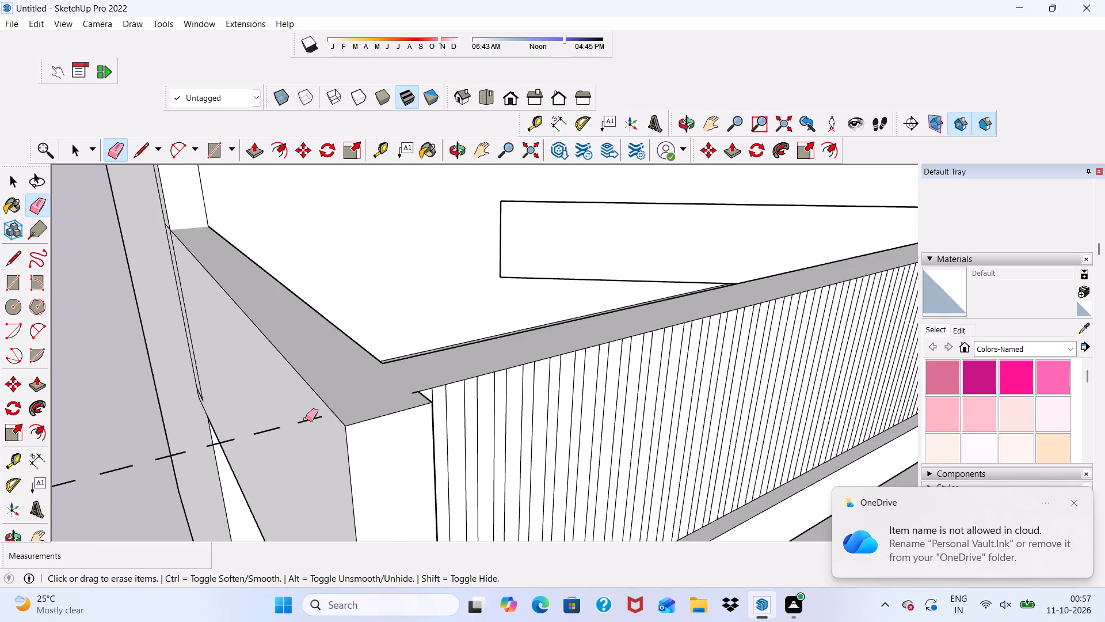
drag(306, 419, 287, 425)
click(271, 430)
click(310, 423)
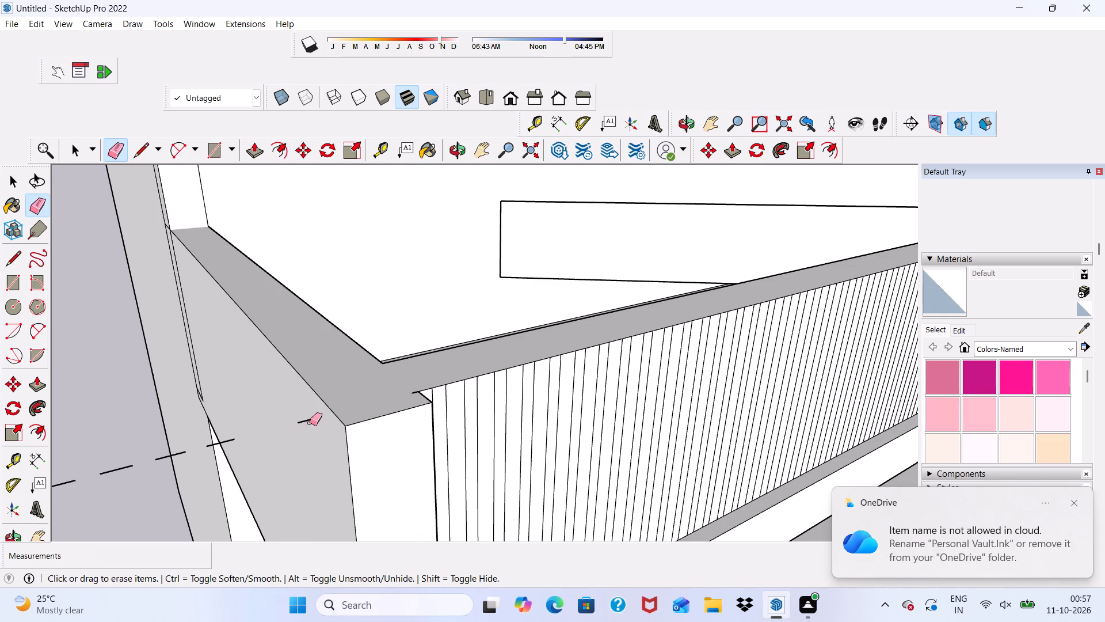
click(305, 418)
click(227, 440)
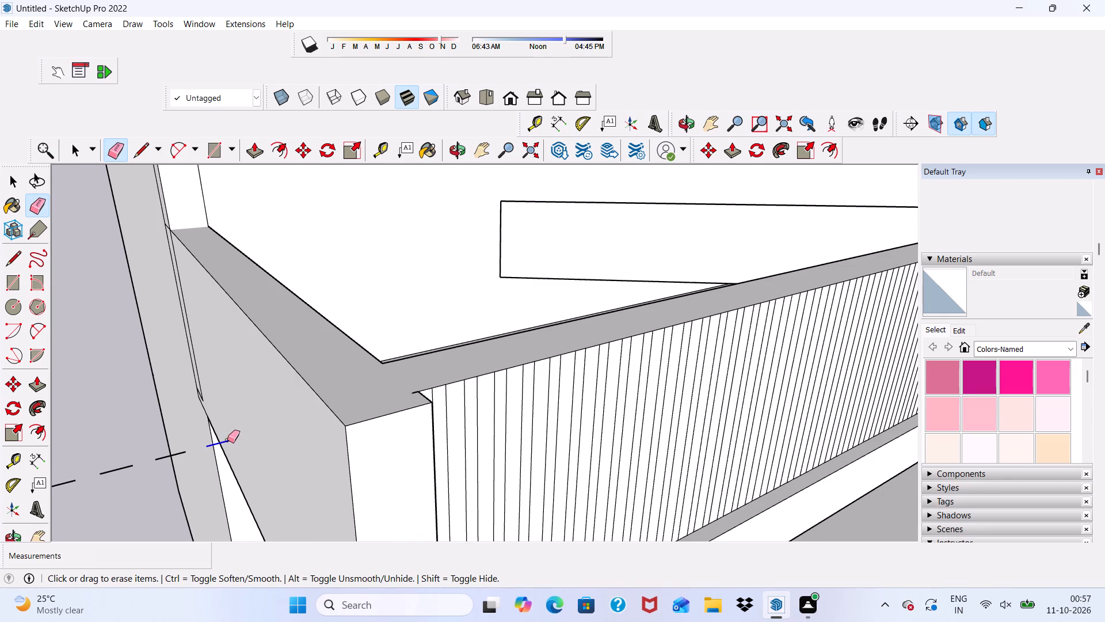
drag(182, 451, 176, 453)
click(119, 466)
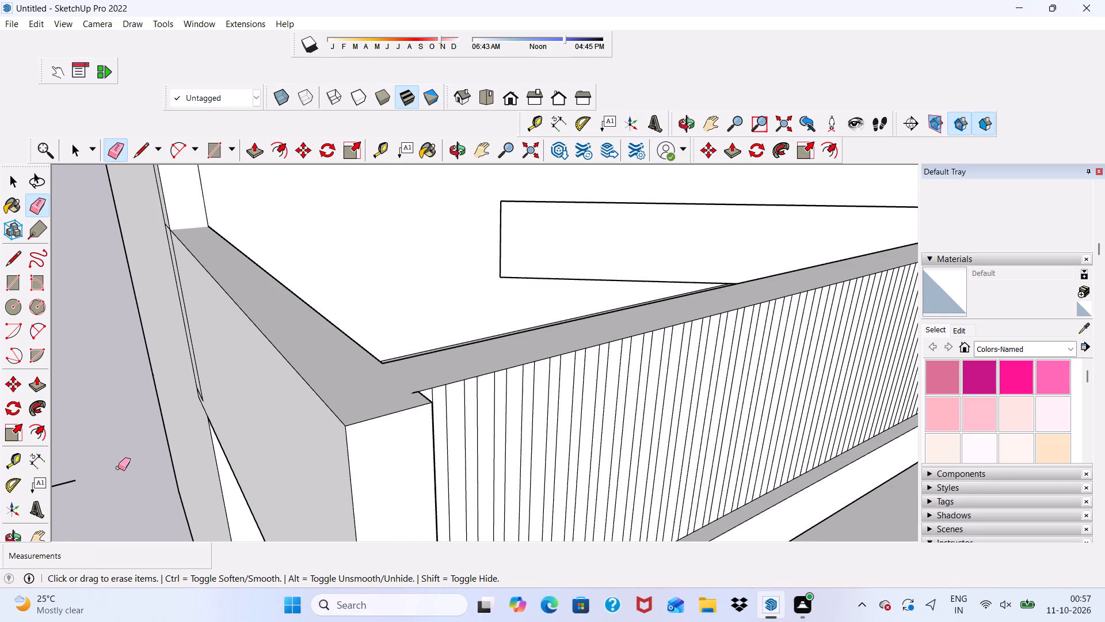
scroll(124, 468, down, 5)
scroll(122, 462, up, 6)
drag(138, 486, 143, 494)
scroll(154, 470, down, 6)
scroll(199, 464, up, 5)
scroll(157, 466, down, 5)
scroll(148, 480, up, 2)
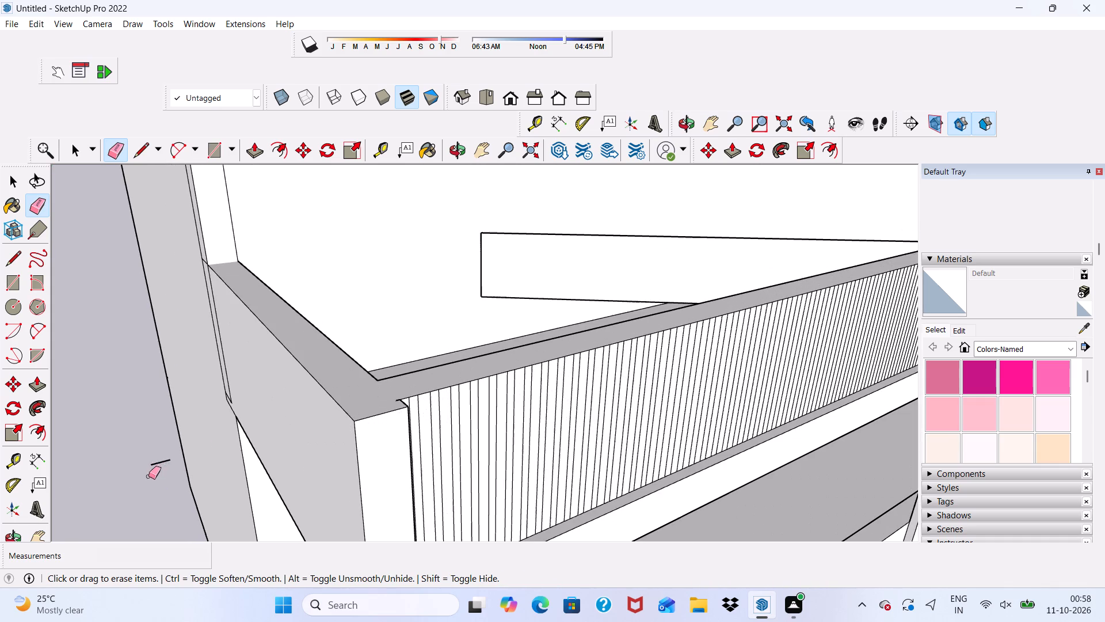